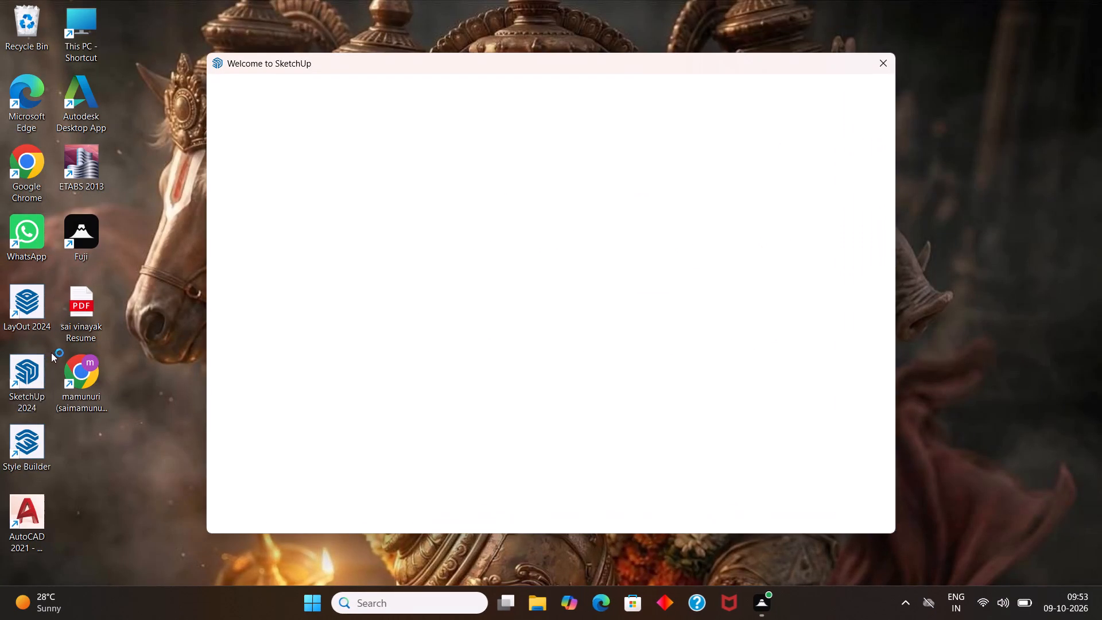
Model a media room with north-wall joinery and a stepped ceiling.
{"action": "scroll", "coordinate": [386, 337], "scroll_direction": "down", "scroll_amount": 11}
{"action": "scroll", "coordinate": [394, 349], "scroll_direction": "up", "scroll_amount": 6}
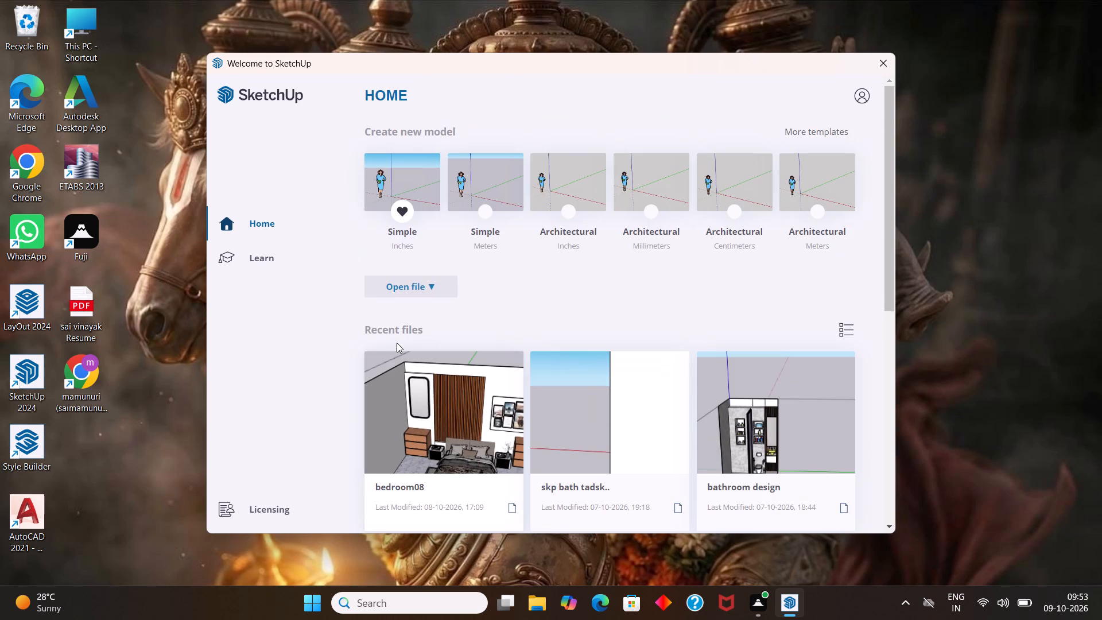
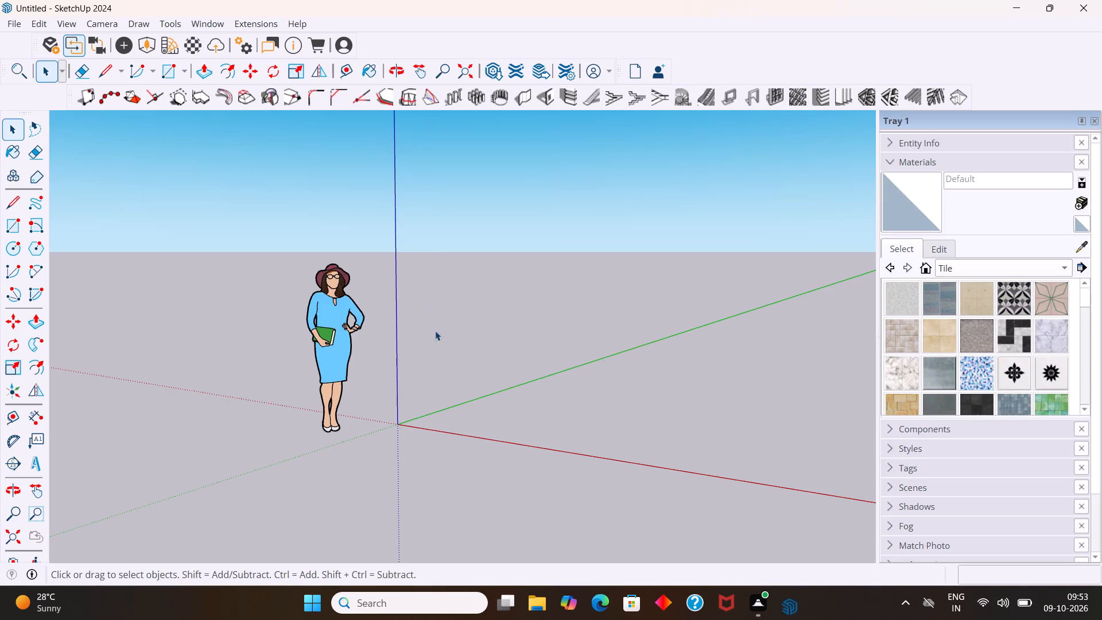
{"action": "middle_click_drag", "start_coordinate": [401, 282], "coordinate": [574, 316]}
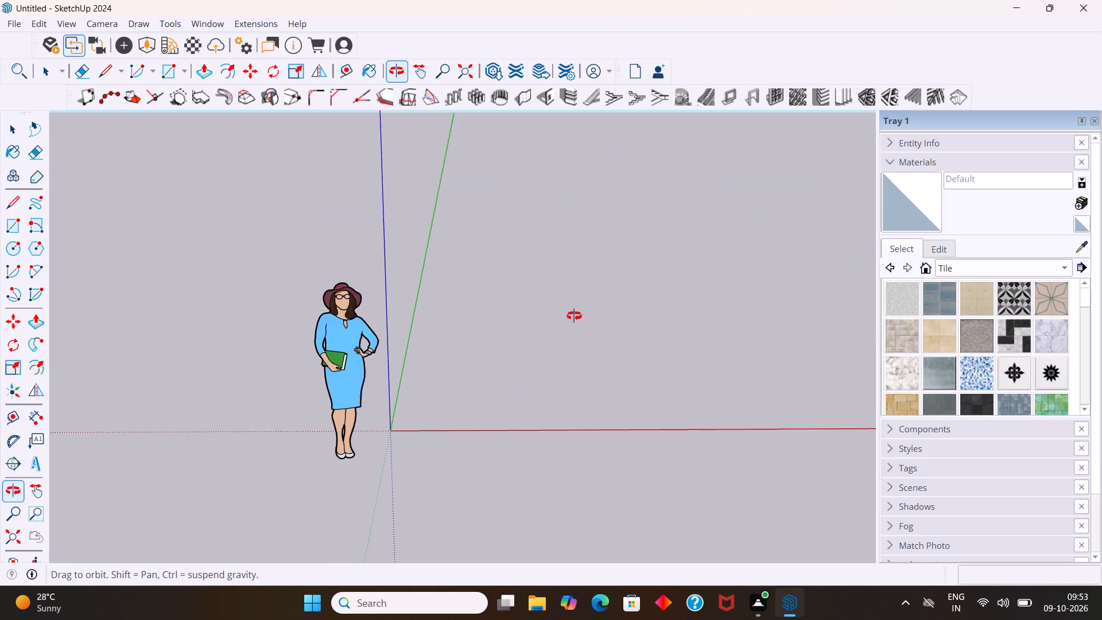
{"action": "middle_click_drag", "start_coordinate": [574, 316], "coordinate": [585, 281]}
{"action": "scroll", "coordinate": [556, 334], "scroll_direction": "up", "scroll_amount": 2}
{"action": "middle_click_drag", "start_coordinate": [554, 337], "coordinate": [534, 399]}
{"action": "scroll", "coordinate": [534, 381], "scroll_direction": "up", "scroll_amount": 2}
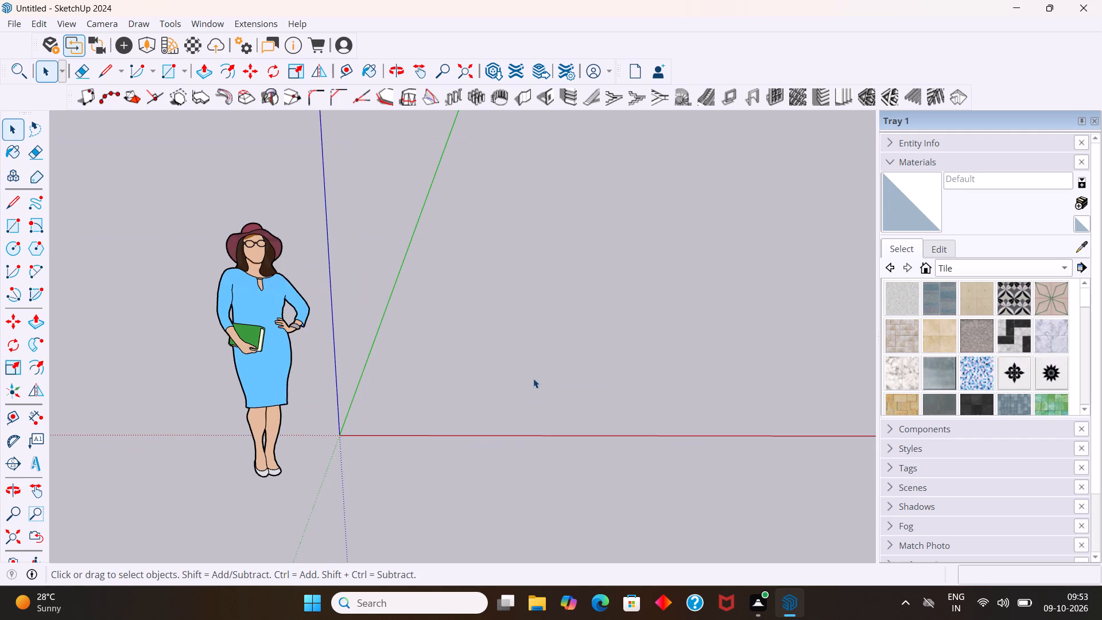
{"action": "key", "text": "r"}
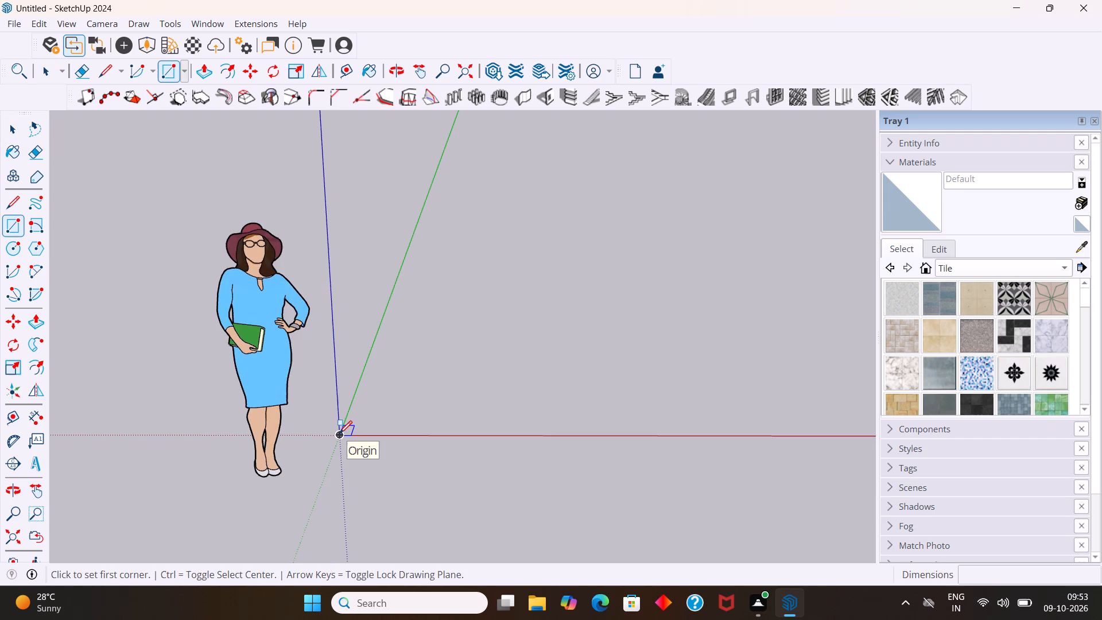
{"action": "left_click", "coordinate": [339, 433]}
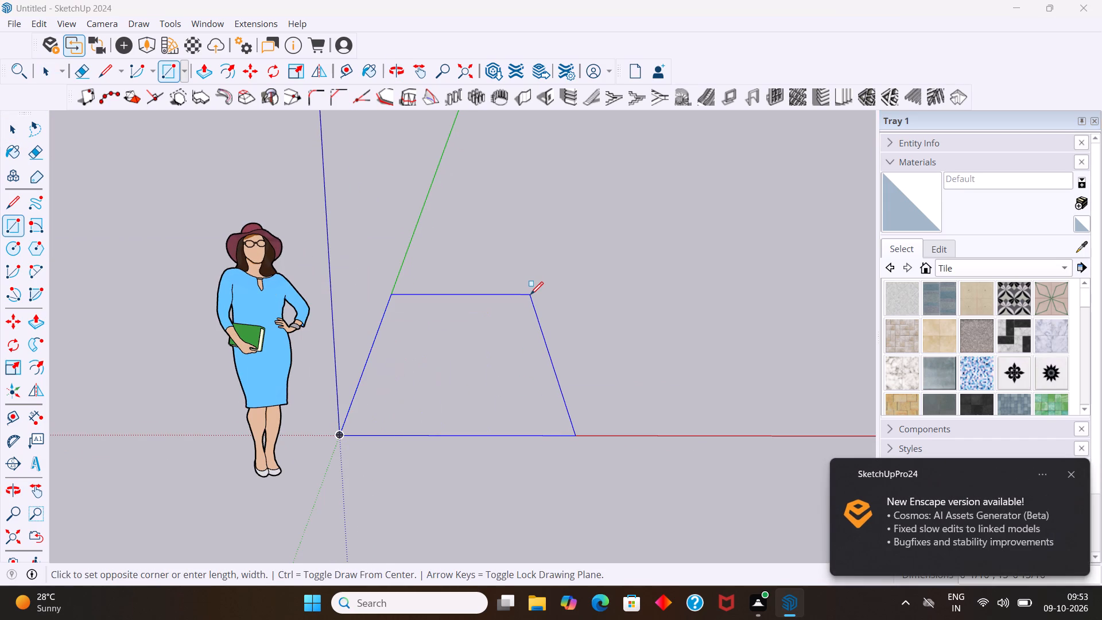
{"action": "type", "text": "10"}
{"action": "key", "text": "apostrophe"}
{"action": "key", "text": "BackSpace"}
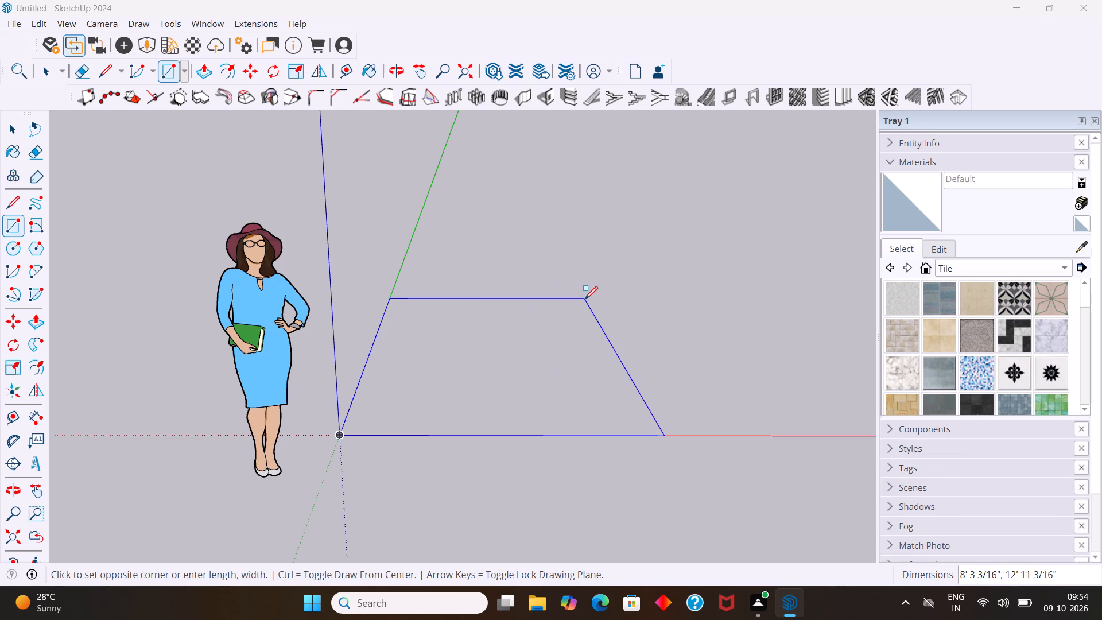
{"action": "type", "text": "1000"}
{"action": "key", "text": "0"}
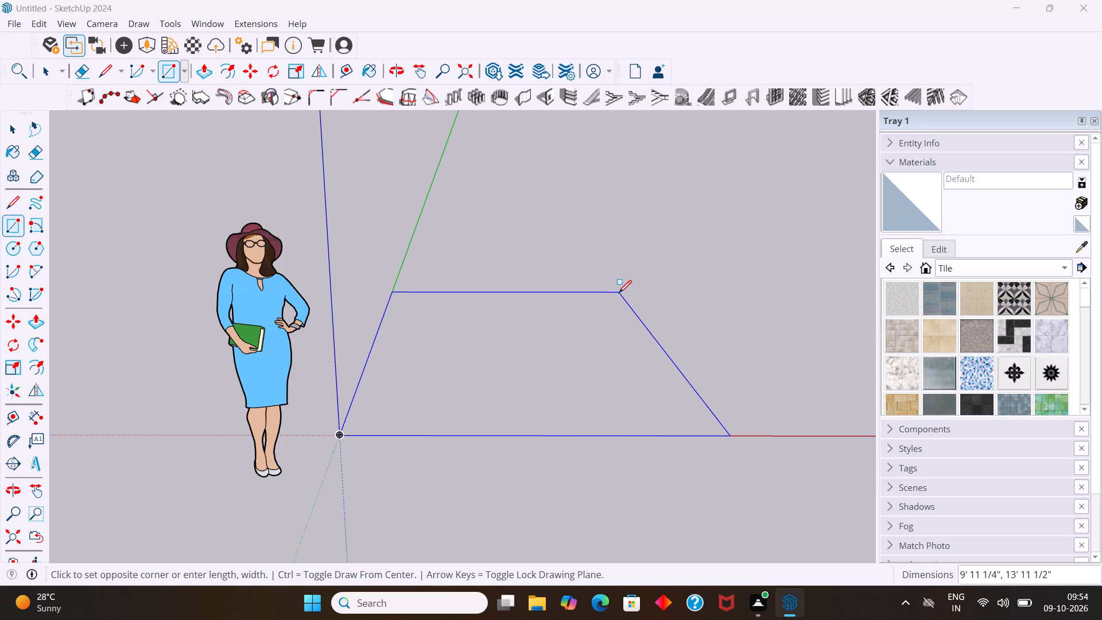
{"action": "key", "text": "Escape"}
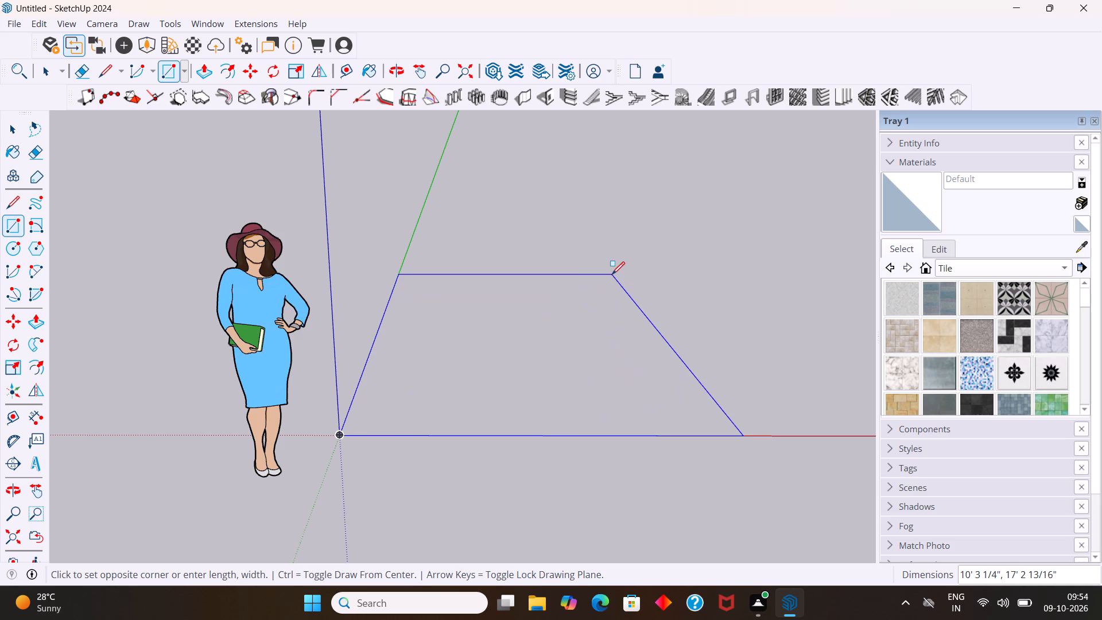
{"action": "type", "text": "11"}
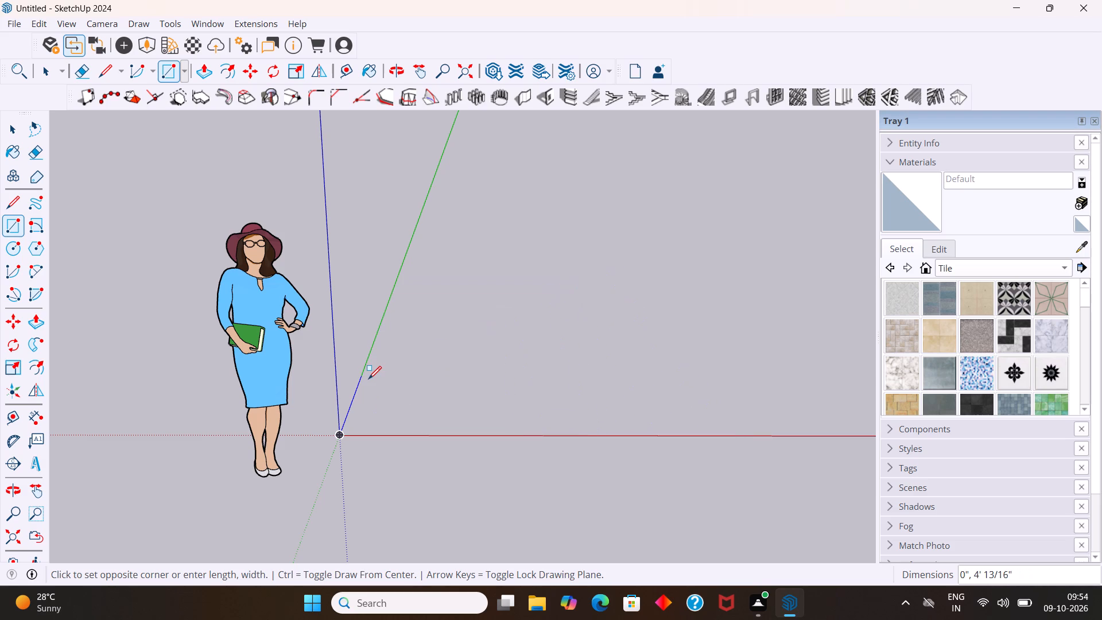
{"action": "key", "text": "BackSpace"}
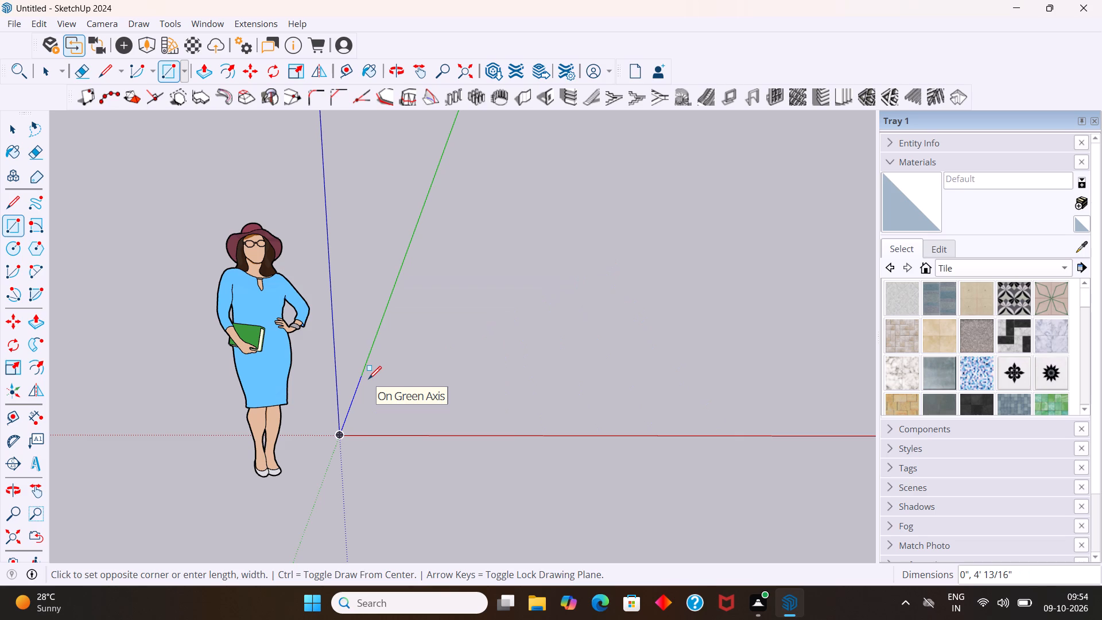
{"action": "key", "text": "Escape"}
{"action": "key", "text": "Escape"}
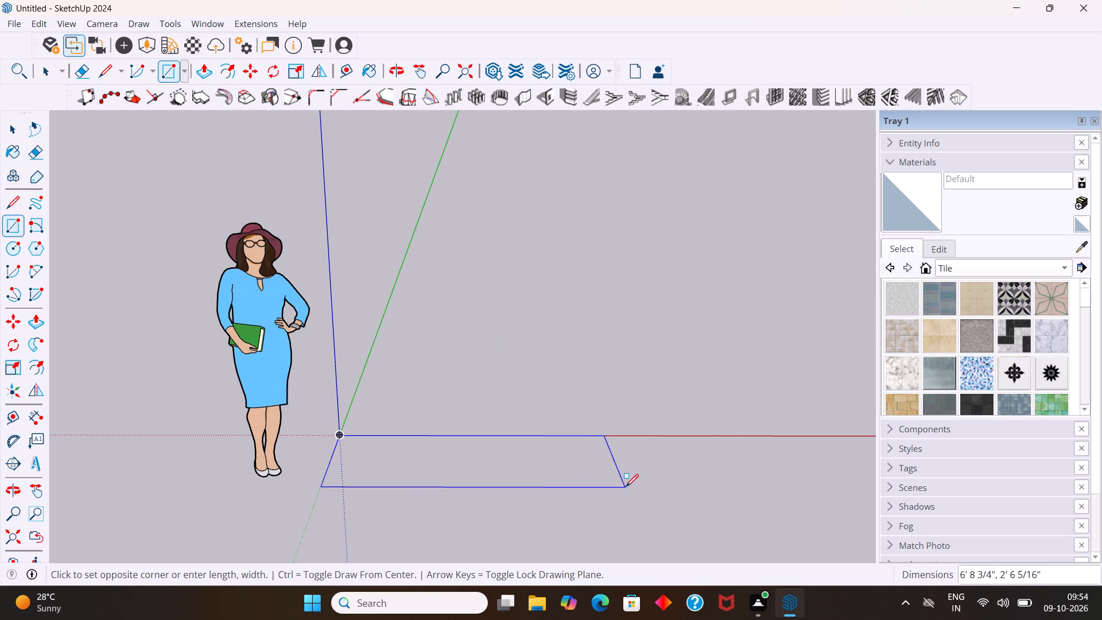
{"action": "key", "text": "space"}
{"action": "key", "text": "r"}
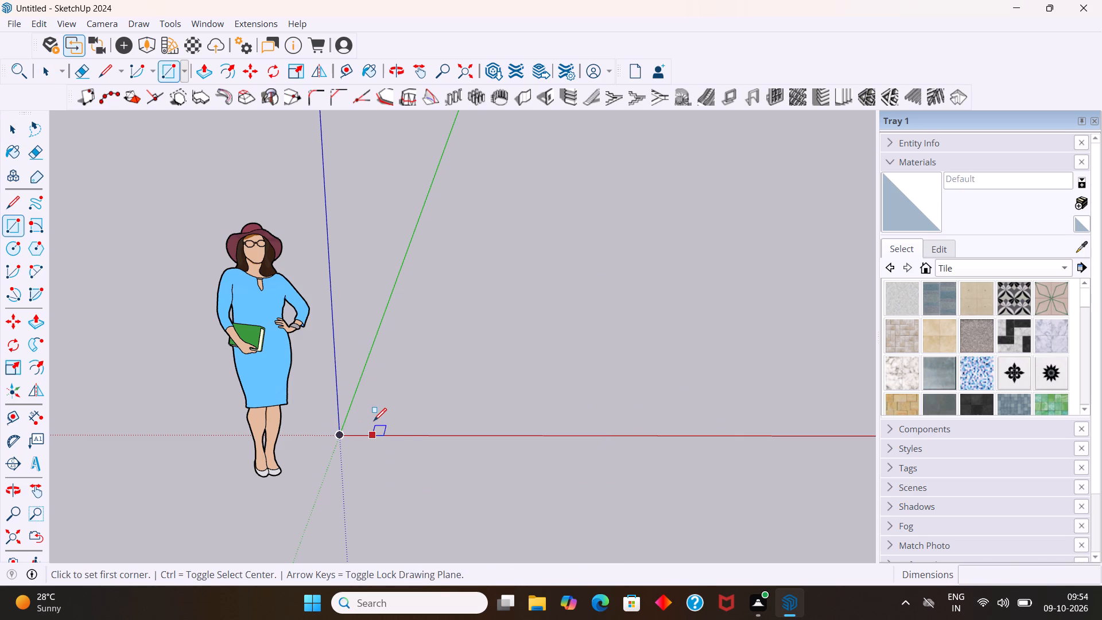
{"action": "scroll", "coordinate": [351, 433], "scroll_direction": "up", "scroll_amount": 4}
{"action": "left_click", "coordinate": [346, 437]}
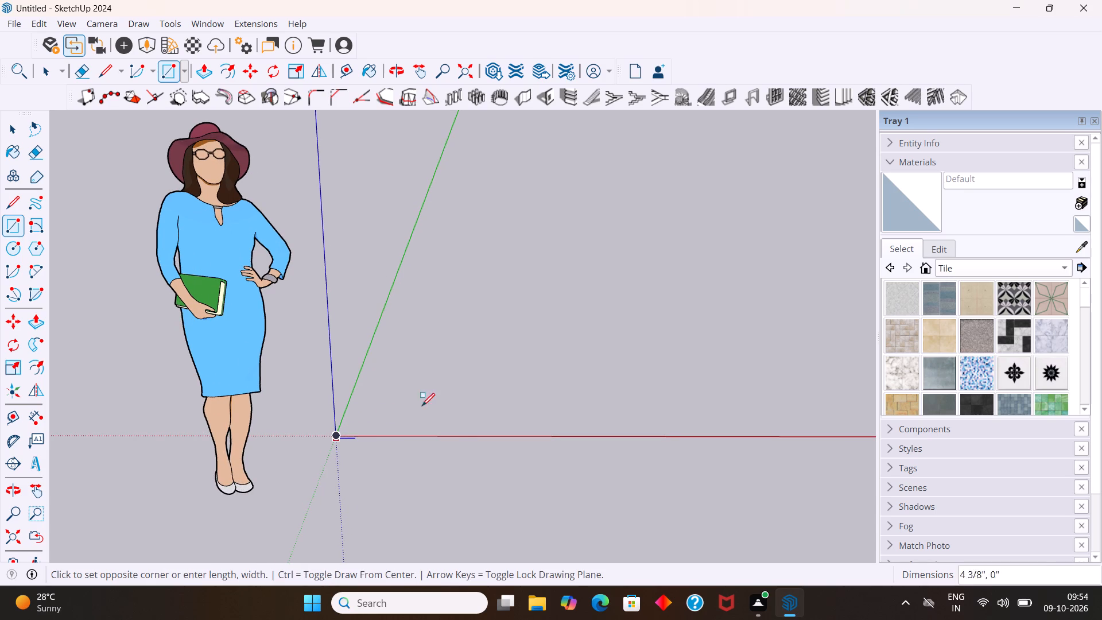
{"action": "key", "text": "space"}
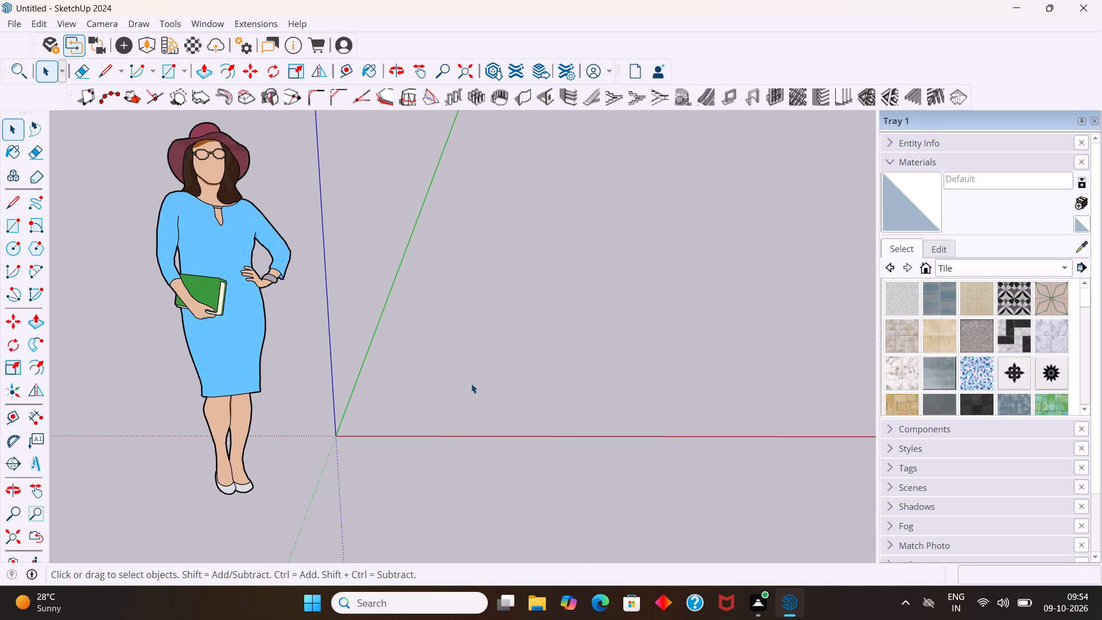
Draw a 10' by 10' rectangle on the ground plane starting at the origin.
{"action": "key", "text": "r"}
{"action": "middle_click_drag", "start_coordinate": [432, 431], "coordinate": [387, 448]}
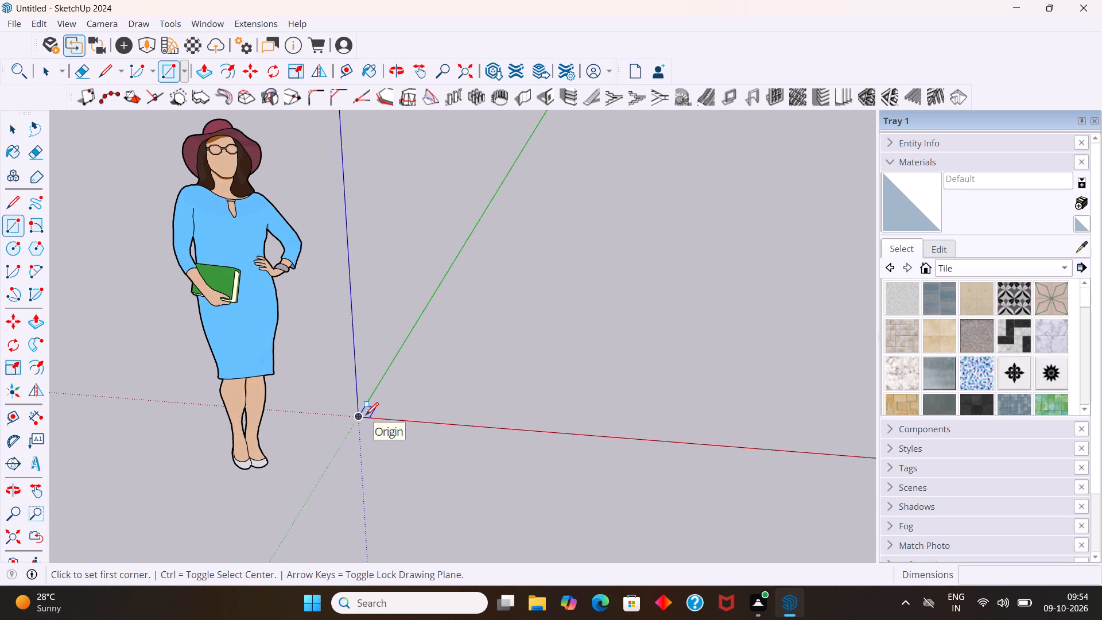
{"action": "left_click", "coordinate": [366, 415]}
{"action": "type", "text": "10"}
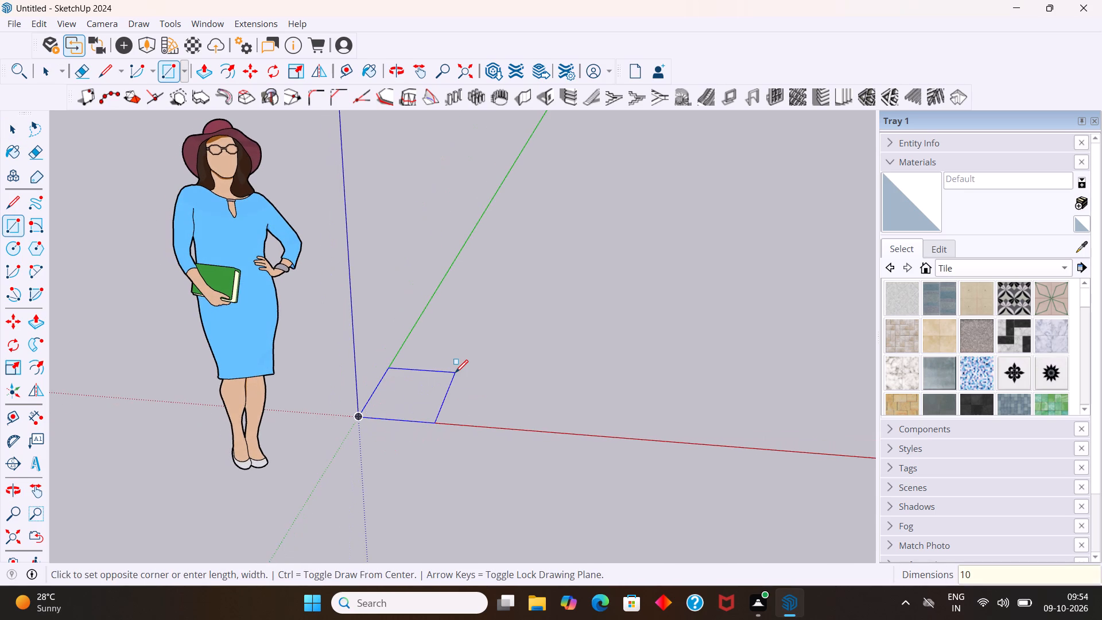
{"action": "key", "text": "apostrophe"}
{"action": "type", "text": ",10'"}
{"action": "key", "text": "Return"}
{"action": "key", "text": "space"}
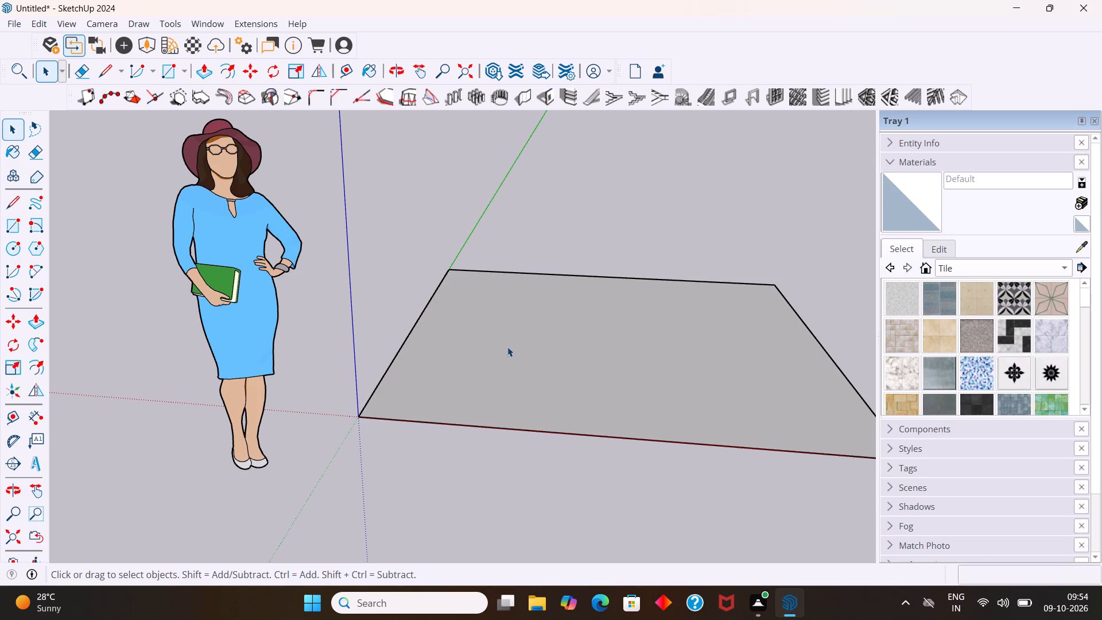
Offset the square face's outline inward by 9 inches to form the wall thickness.
{"action": "scroll", "coordinate": [510, 385], "scroll_direction": "down", "scroll_amount": 5}
{"action": "middle_click_drag", "start_coordinate": [514, 376], "coordinate": [535, 460]}
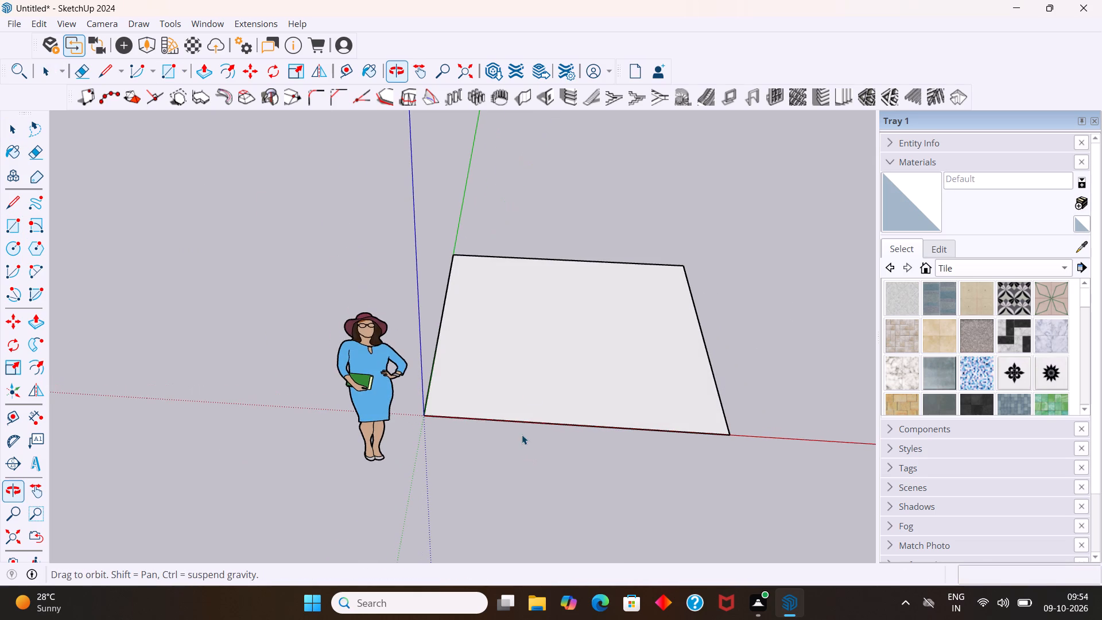
{"action": "left_click", "coordinate": [522, 330]}
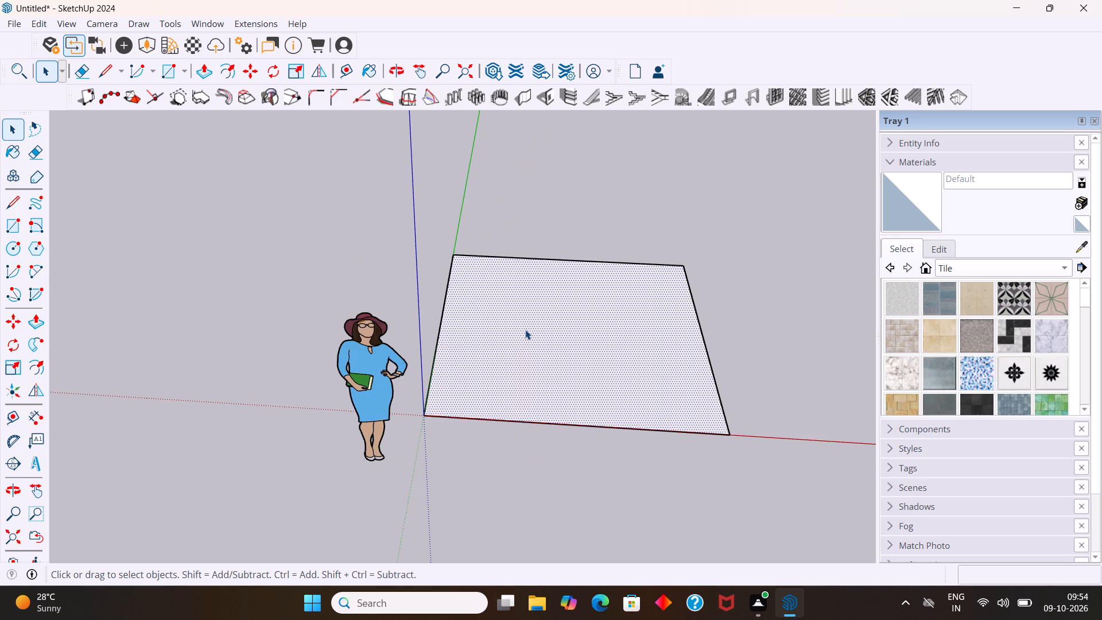
{"action": "key", "text": "f"}
{"action": "left_click_drag", "start_coordinate": [526, 329], "coordinate": [532, 373]}
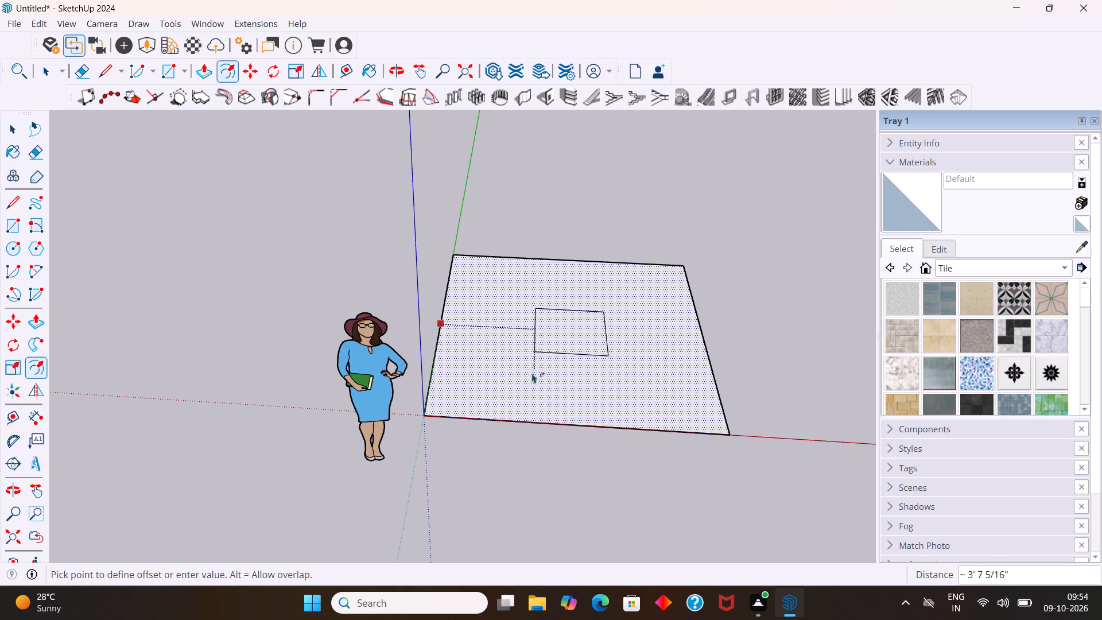
{"action": "left_click_drag", "start_coordinate": [532, 373], "coordinate": [526, 379]}
{"action": "key", "text": "9"}
{"action": "key", "text": "Return"}
{"action": "key", "text": "space"}
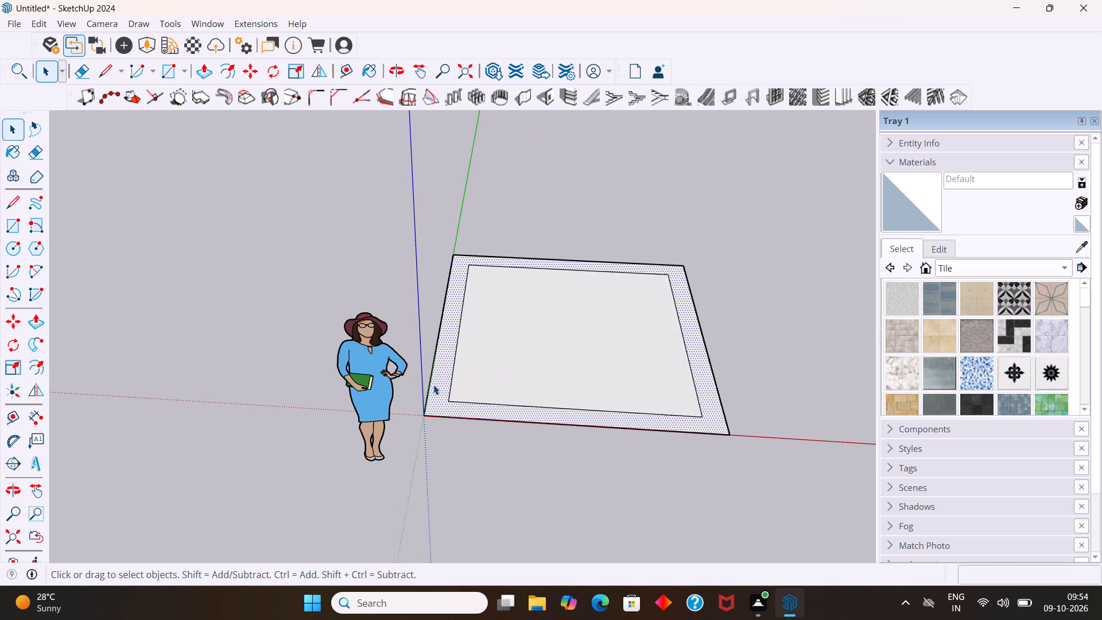
Push/Pull the border face between the two outlines up 10' to raise the room's walls.
{"action": "key", "text": "p"}
{"action": "left_click_drag", "start_coordinate": [443, 393], "coordinate": [470, 316]}
{"action": "type", "text": "10'"}
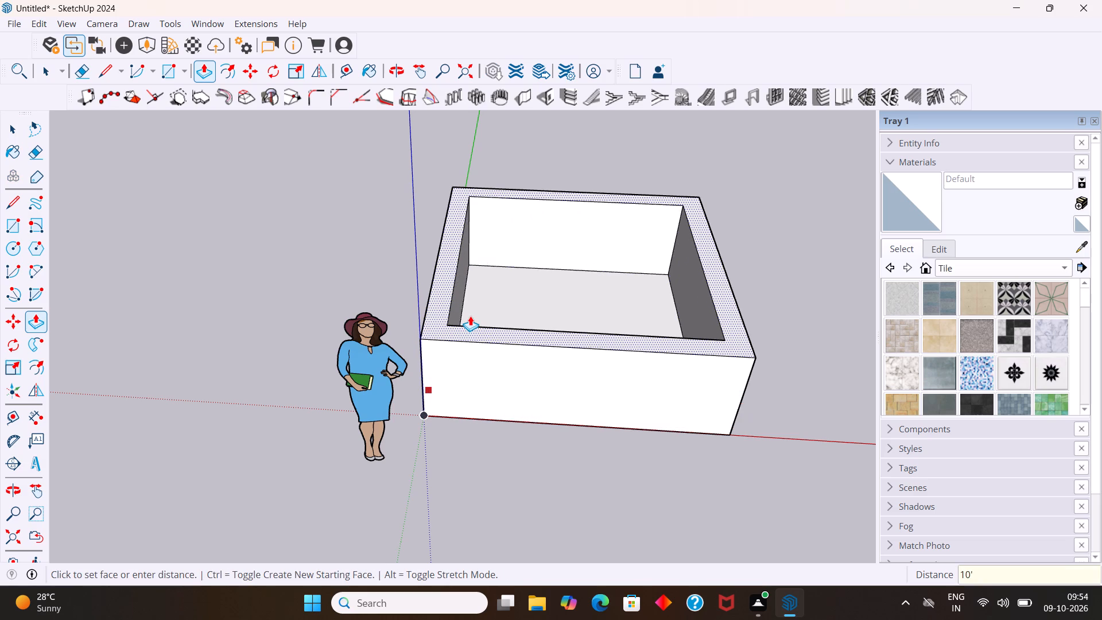
{"action": "left_click_drag", "start_coordinate": [470, 316], "coordinate": [470, 317]}
{"action": "key", "text": "Return"}
{"action": "key", "text": "space"}
Select the room's floor and three visible inner wall faces and make them a group.
{"action": "scroll", "coordinate": [472, 324], "scroll_direction": "down", "scroll_amount": 12}
{"action": "middle_click_drag", "start_coordinate": [526, 338], "coordinate": [553, 448]}
{"action": "scroll", "coordinate": [537, 338], "scroll_direction": "up", "scroll_amount": 4}
{"action": "scroll", "coordinate": [535, 324], "scroll_direction": "down", "scroll_amount": 1}
{"action": "middle_click_drag", "start_coordinate": [519, 331], "coordinate": [474, 352]}
{"action": "scroll", "coordinate": [483, 235], "scroll_direction": "up", "scroll_amount": 9}
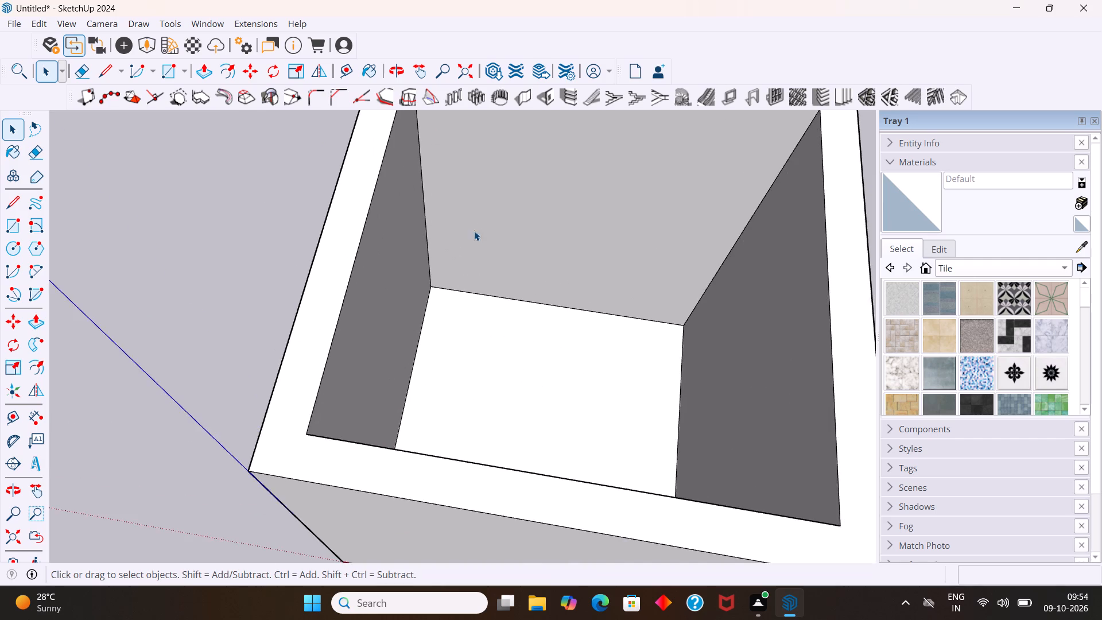
{"action": "scroll", "coordinate": [477, 234], "scroll_direction": "down", "scroll_amount": 4}
{"action": "middle_click_drag", "start_coordinate": [478, 247], "coordinate": [467, 327]}
{"action": "middle_click_drag", "start_coordinate": [467, 327], "coordinate": [469, 283]}
{"action": "scroll", "coordinate": [467, 310], "scroll_direction": "up", "scroll_amount": 4}
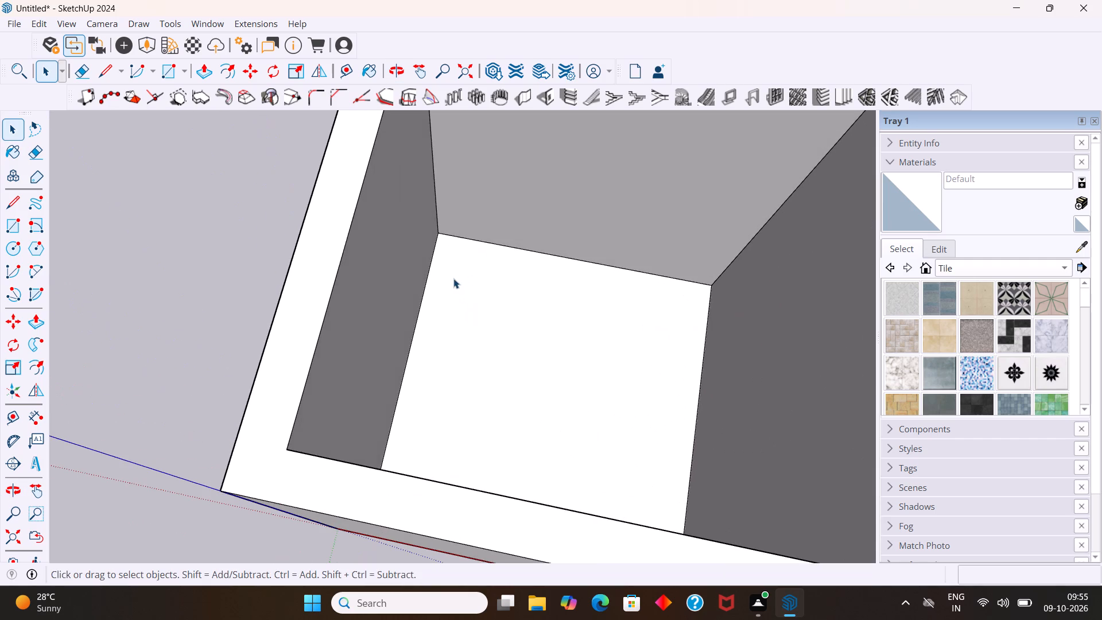
{"action": "left_click", "coordinate": [397, 274]}
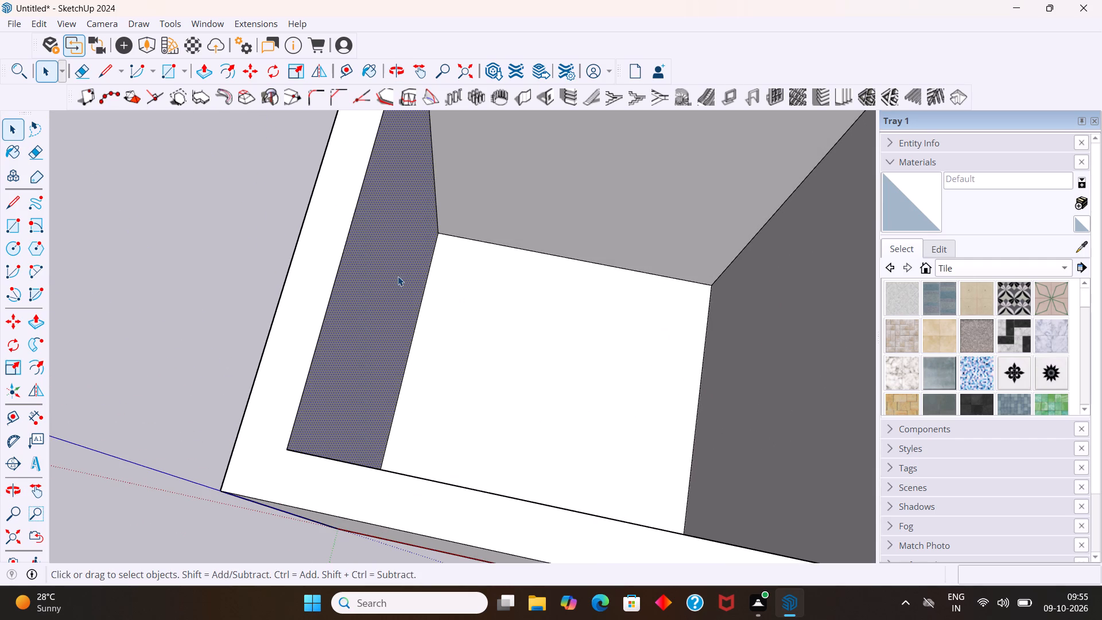
{"action": "left_click", "coordinate": [557, 207], "text": "ctrl"}
{"action": "left_click", "coordinate": [554, 324], "text": "ctrl"}
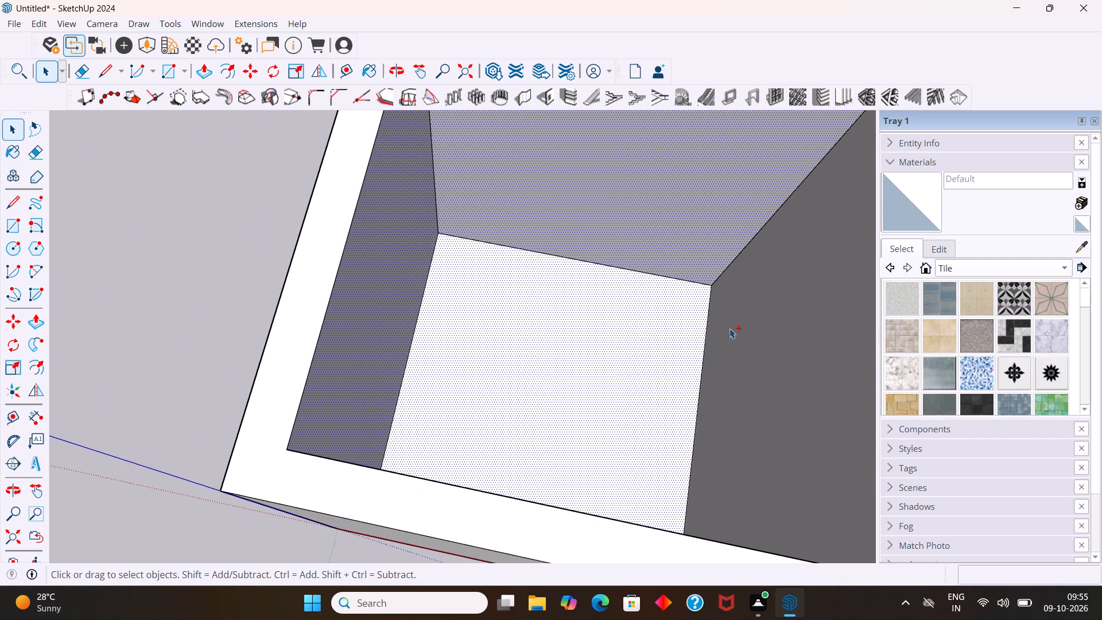
{"action": "left_click", "coordinate": [731, 330], "text": "ctrl"}
{"action": "scroll", "coordinate": [587, 282], "scroll_direction": "down", "scroll_amount": 4}
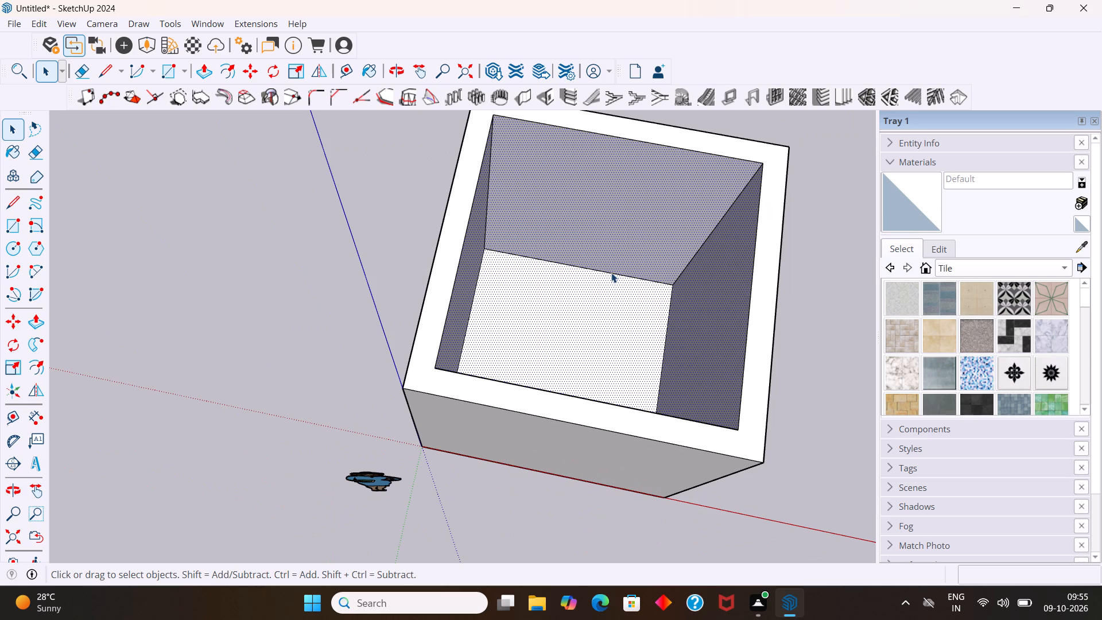
{"action": "right_click", "coordinate": [628, 203]}
{"action": "left_click", "coordinate": [658, 340]}
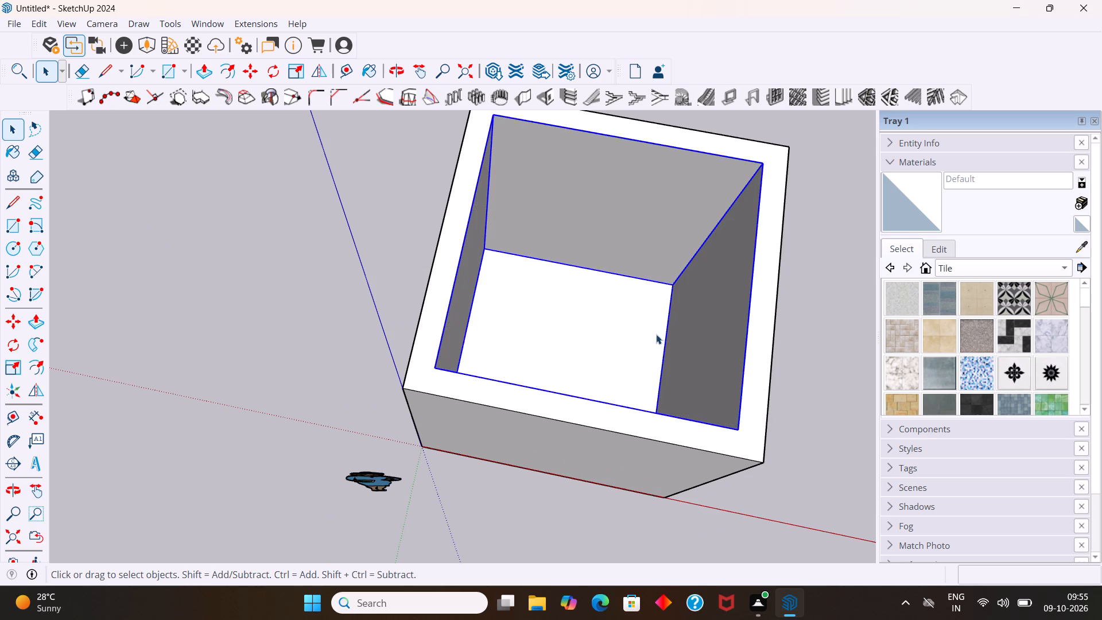
Convert the group of inner faces into a component, keeping the default definition settings.
{"action": "right_click", "coordinate": [658, 237]}
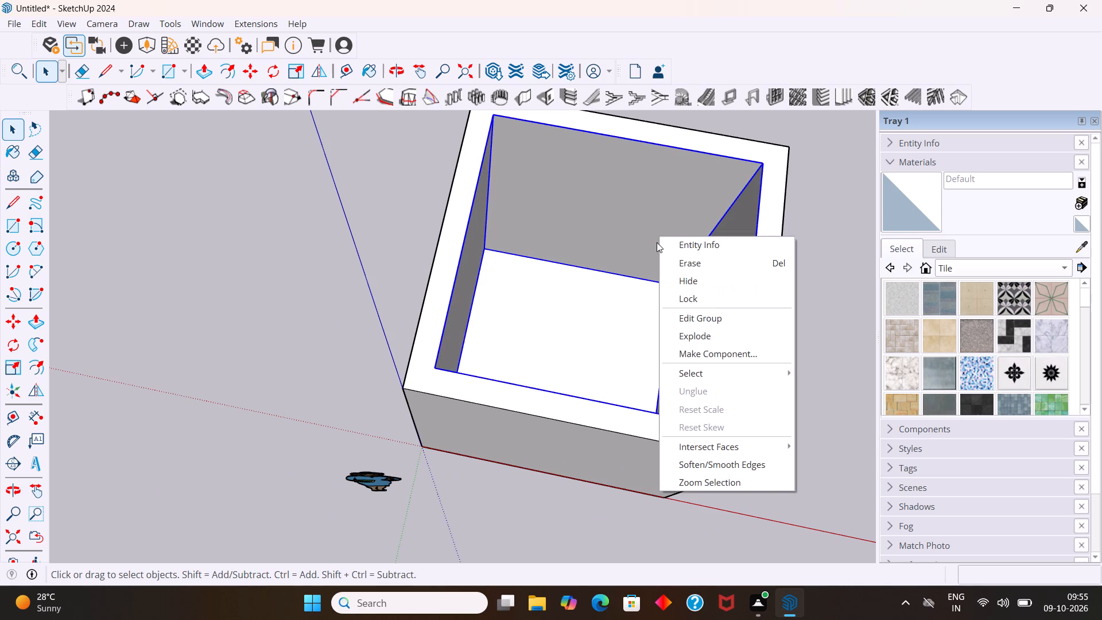
{"action": "left_click", "coordinate": [707, 355]}
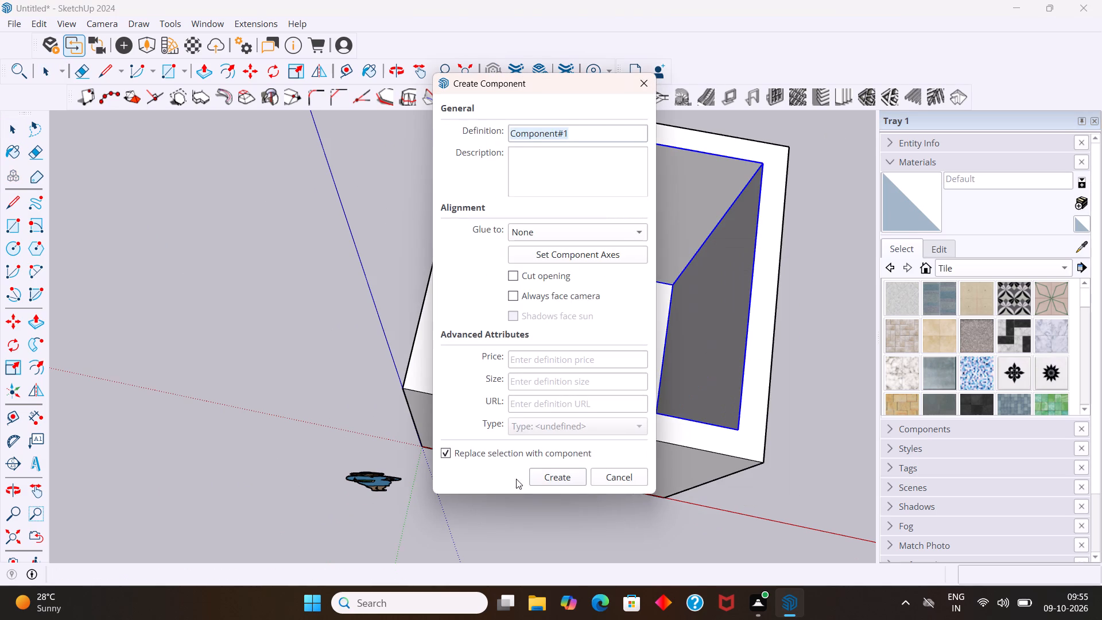
{"action": "left_click", "coordinate": [560, 472]}
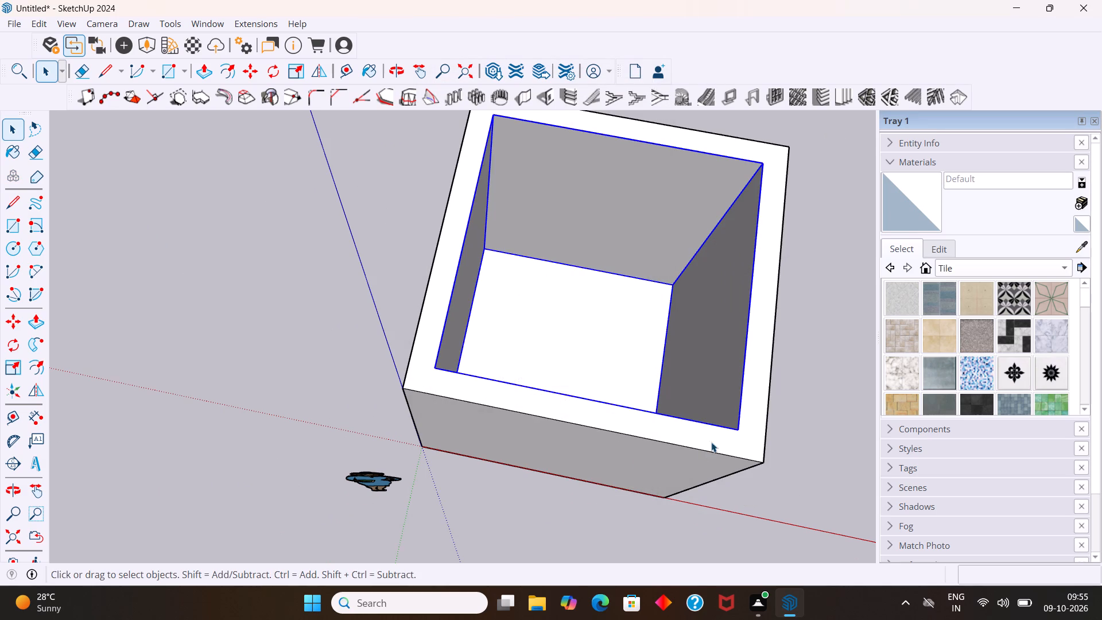
Copy the inner-faces component out of the walled box, placing it about 43' 9 3/4" away in open space.
{"action": "key", "text": "m"}
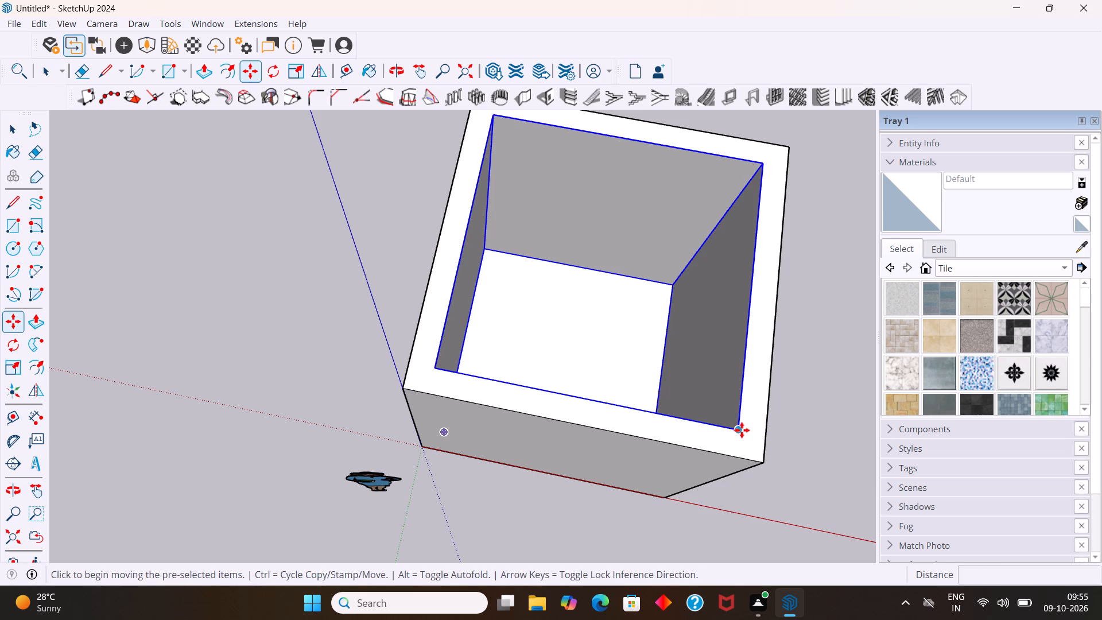
{"action": "left_click", "coordinate": [740, 430]}
{"action": "scroll", "coordinate": [600, 385], "scroll_direction": "down", "scroll_amount": 6}
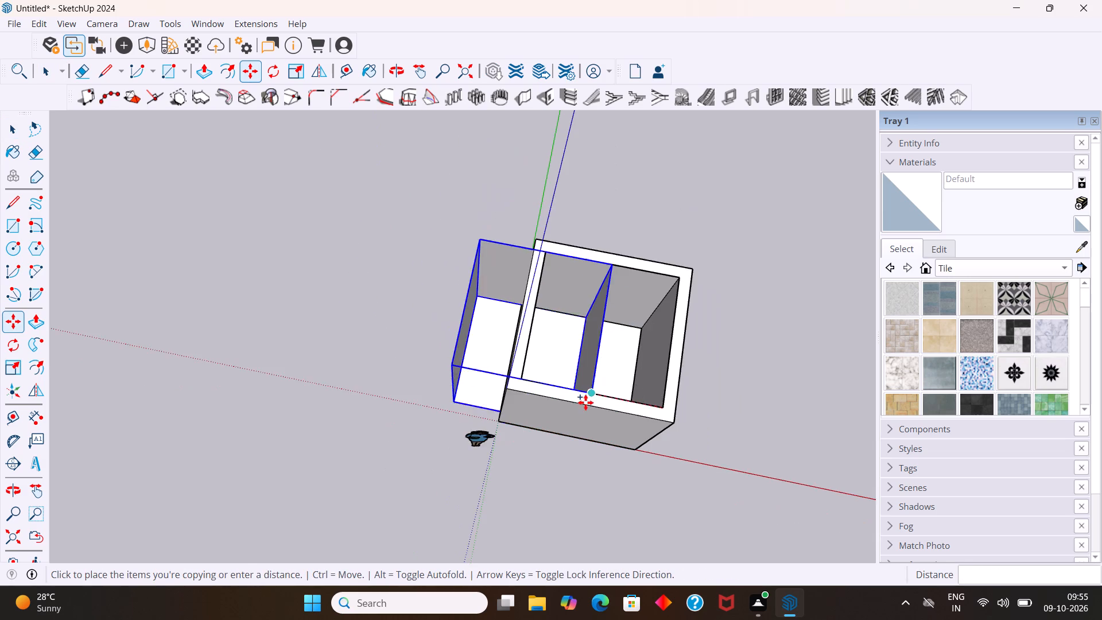
{"action": "scroll", "coordinate": [549, 369], "scroll_direction": "down", "scroll_amount": 12}
{"action": "scroll", "coordinate": [499, 369], "scroll_direction": "down", "scroll_amount": 6}
{"action": "scroll", "coordinate": [639, 339], "scroll_direction": "up", "scroll_amount": 8}
{"action": "left_click", "coordinate": [642, 338]}
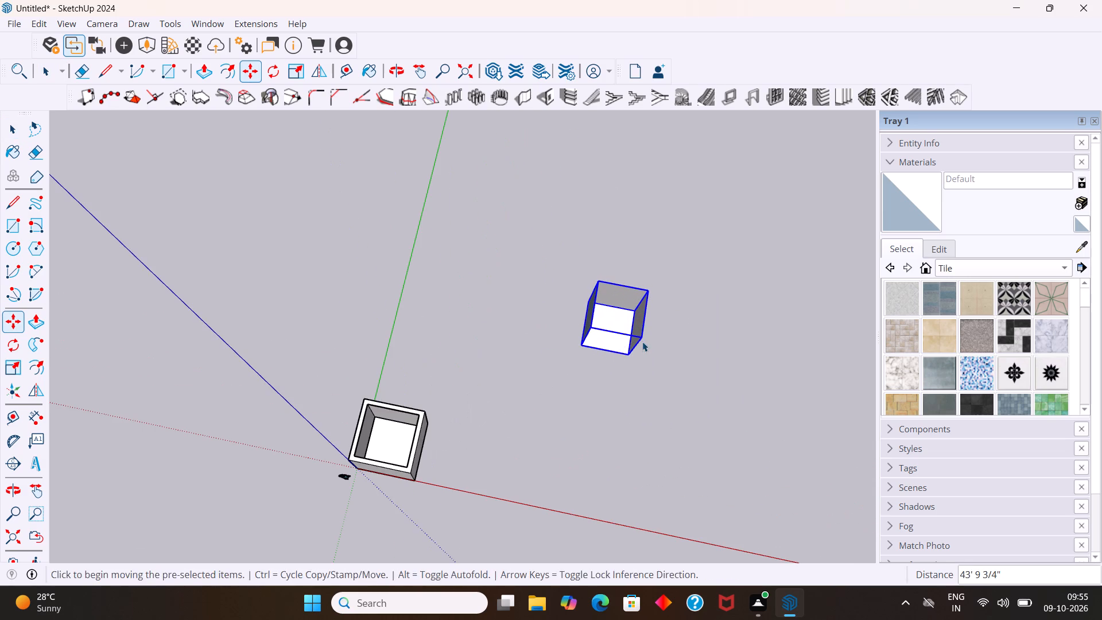
{"action": "key", "text": "space"}
{"action": "left_click", "coordinate": [612, 370]}
Examine the copied component from its open front, including the back wall, side walls and floor.
{"action": "middle_click_drag", "start_coordinate": [653, 361], "coordinate": [642, 262]}
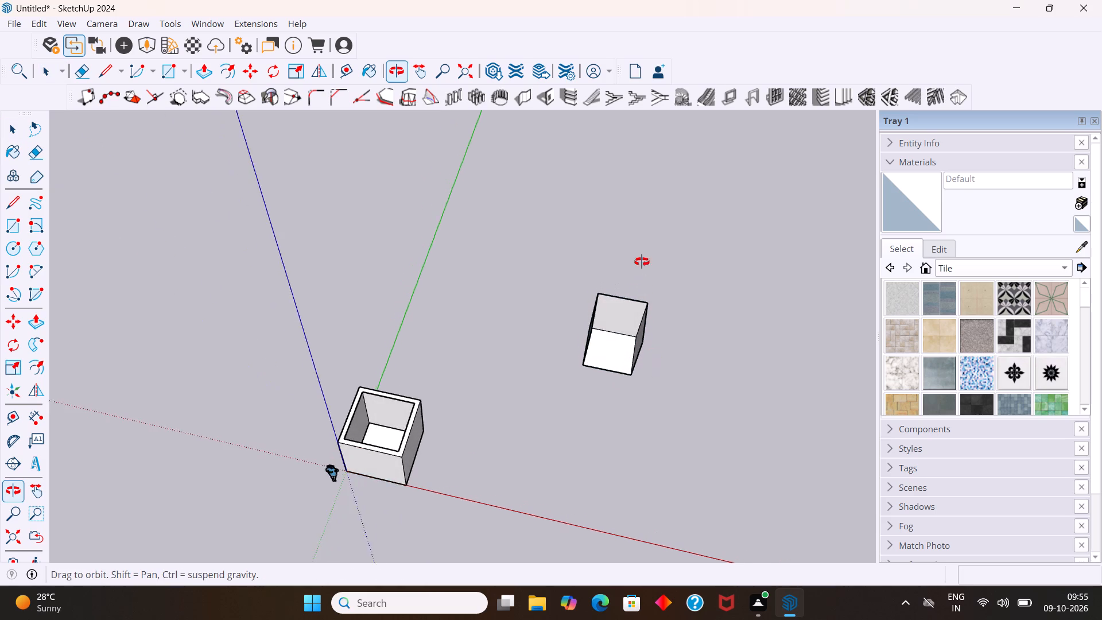
{"action": "middle_click_drag", "start_coordinate": [642, 262], "coordinate": [642, 258]}
{"action": "scroll", "coordinate": [616, 352], "scroll_direction": "up", "scroll_amount": 5}
{"action": "middle_click_drag", "start_coordinate": [622, 347], "coordinate": [616, 218]}
{"action": "scroll", "coordinate": [579, 234], "scroll_direction": "up", "scroll_amount": 1}
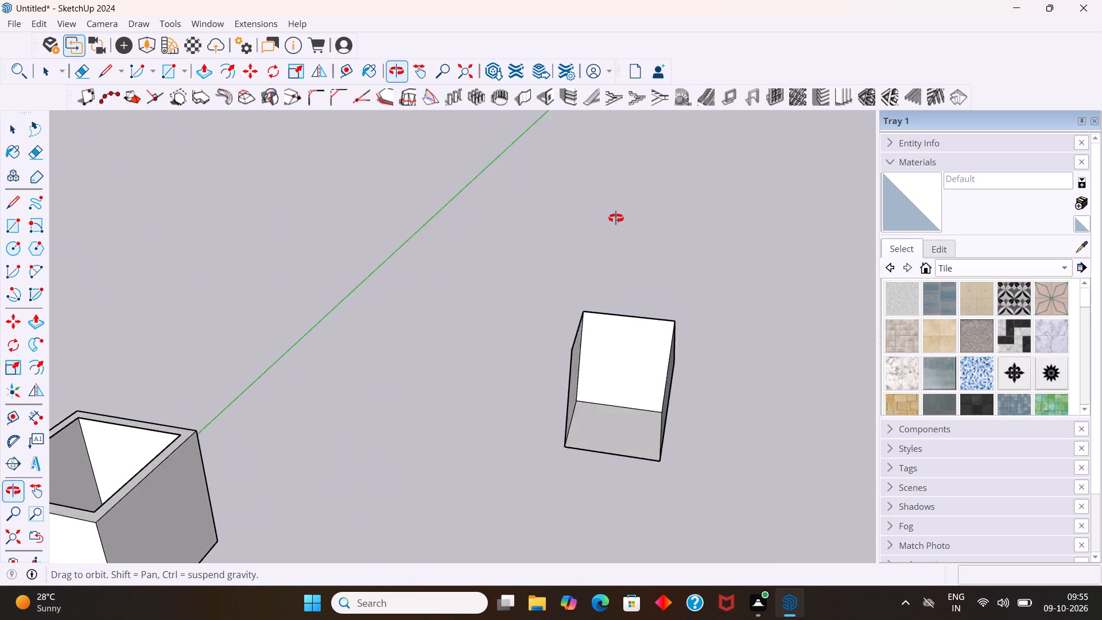
{"action": "middle_click_drag", "start_coordinate": [616, 218], "coordinate": [560, 223]}
{"action": "middle_click", "coordinate": [563, 224]}
{"action": "middle_click_drag", "start_coordinate": [564, 224], "coordinate": [633, 212]}
{"action": "scroll", "coordinate": [635, 210], "scroll_direction": "down", "scroll_amount": 5}
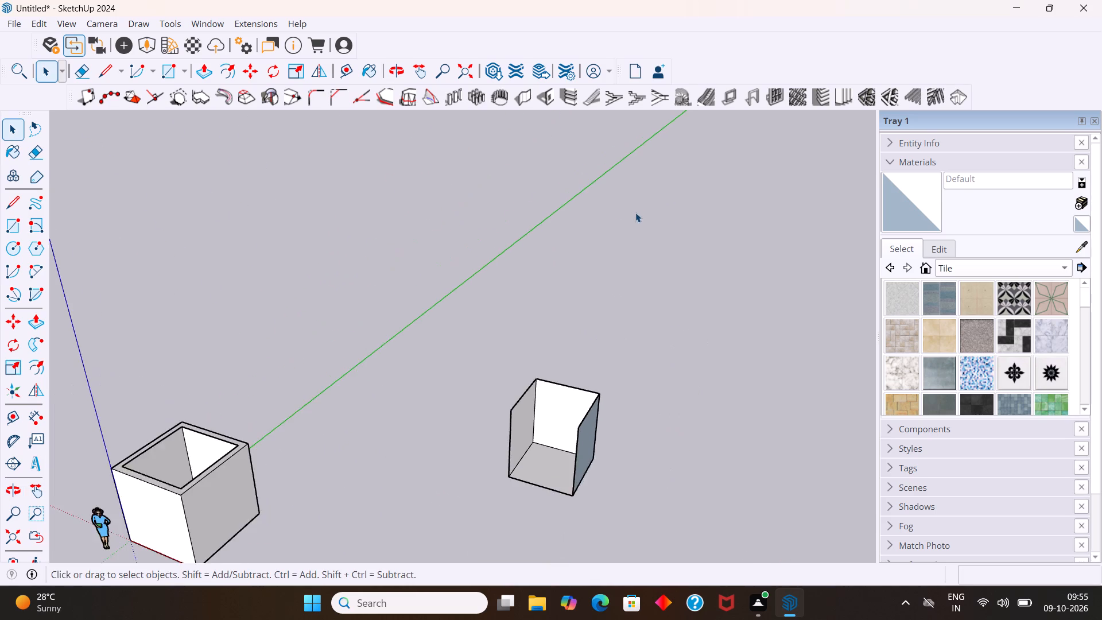
{"action": "scroll", "coordinate": [635, 208], "scroll_direction": "down", "scroll_amount": 5}
{"action": "middle_click_drag", "start_coordinate": [531, 401], "coordinate": [600, 390]}
{"action": "scroll", "coordinate": [534, 384], "scroll_direction": "up", "scroll_amount": 6}
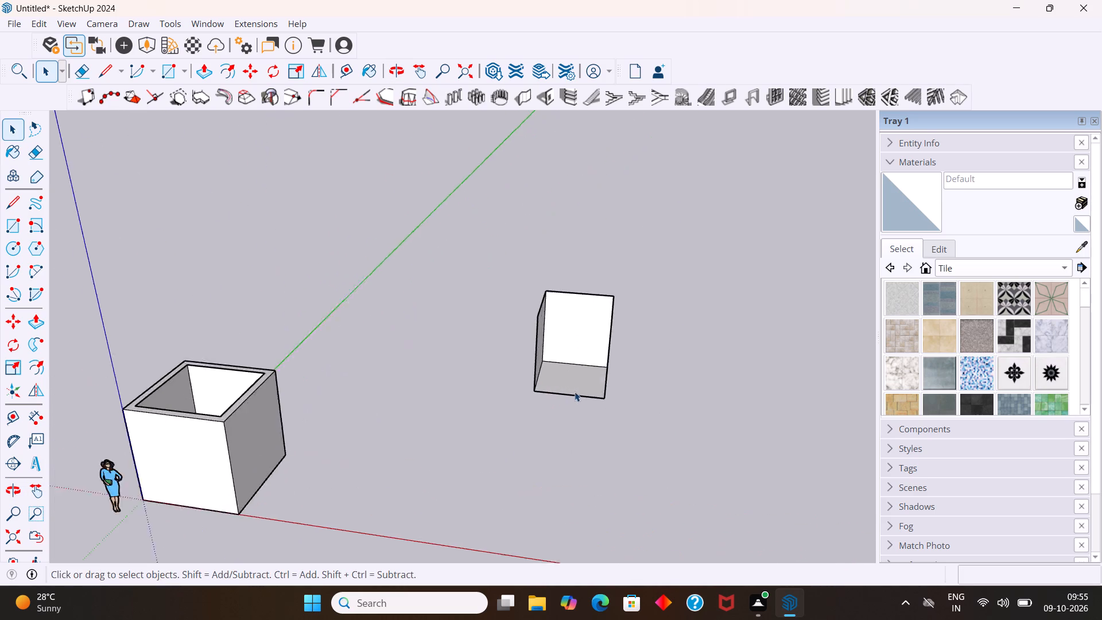
{"action": "scroll", "coordinate": [575, 392], "scroll_direction": "up", "scroll_amount": 10}
{"action": "middle_click_drag", "start_coordinate": [577, 340], "coordinate": [577, 345]}
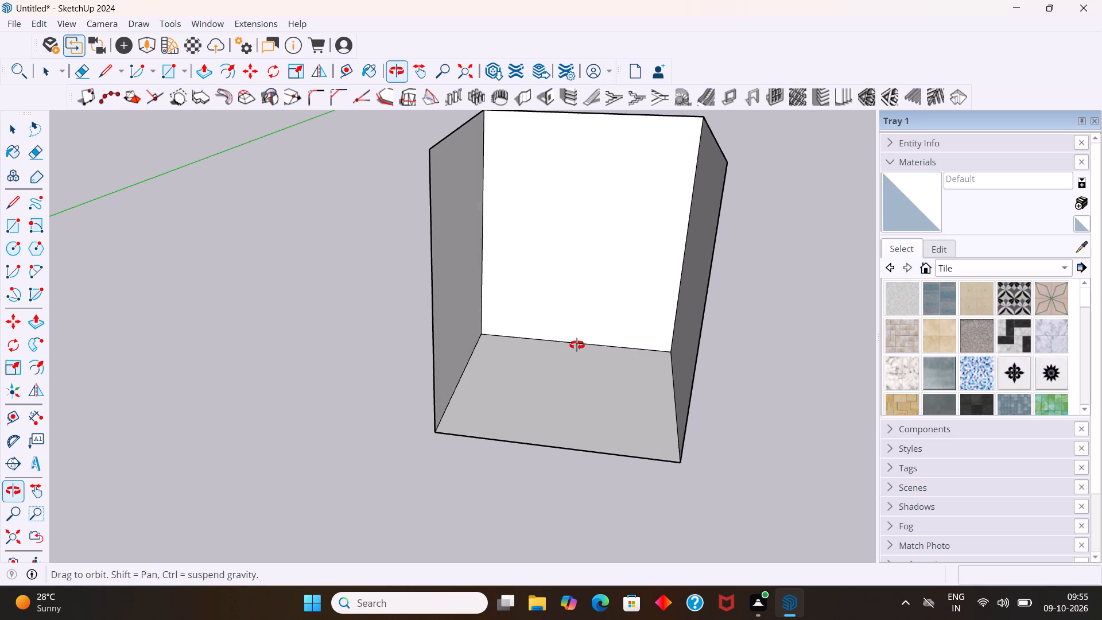
{"action": "middle_click_drag", "start_coordinate": [577, 345], "coordinate": [603, 348]}
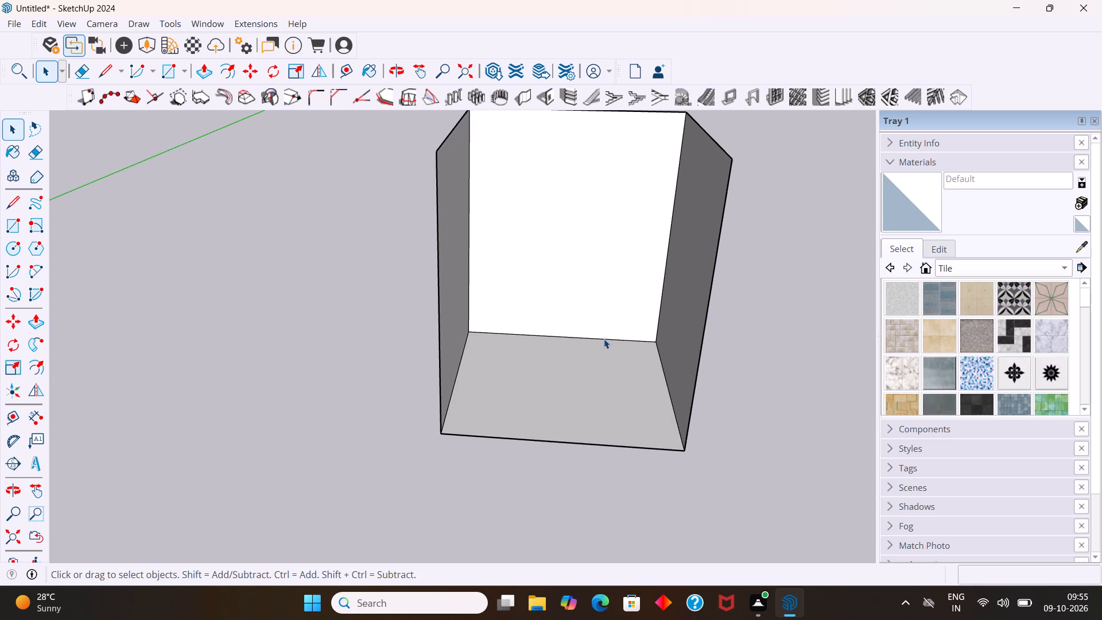
{"action": "scroll", "coordinate": [609, 324], "scroll_direction": "down", "scroll_amount": 2}
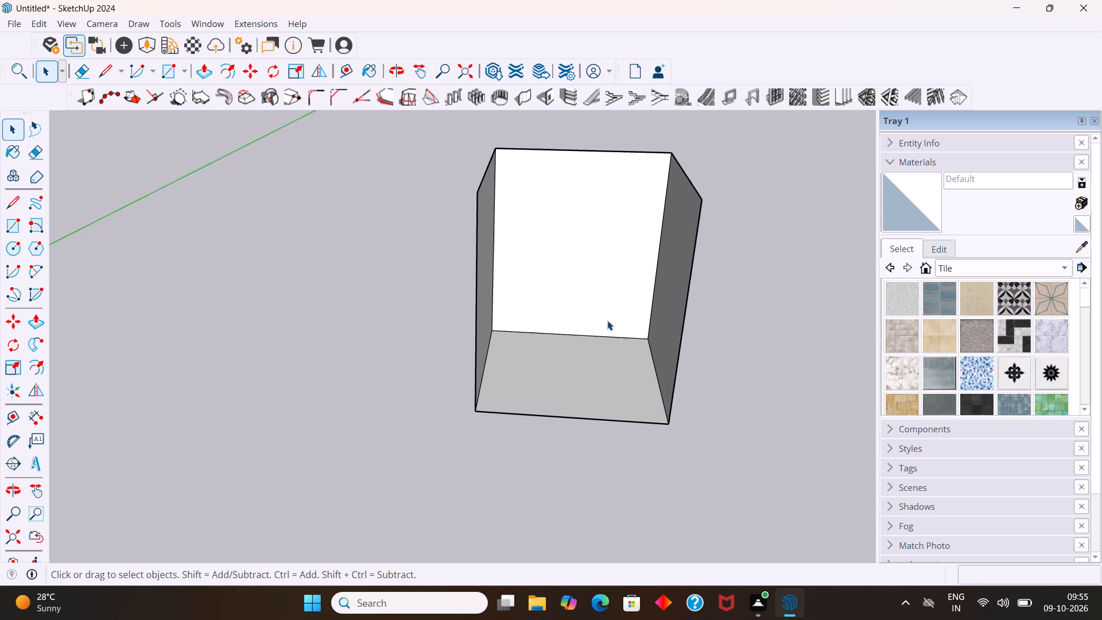
{"action": "scroll", "coordinate": [532, 137], "scroll_direction": "up", "scroll_amount": 5}
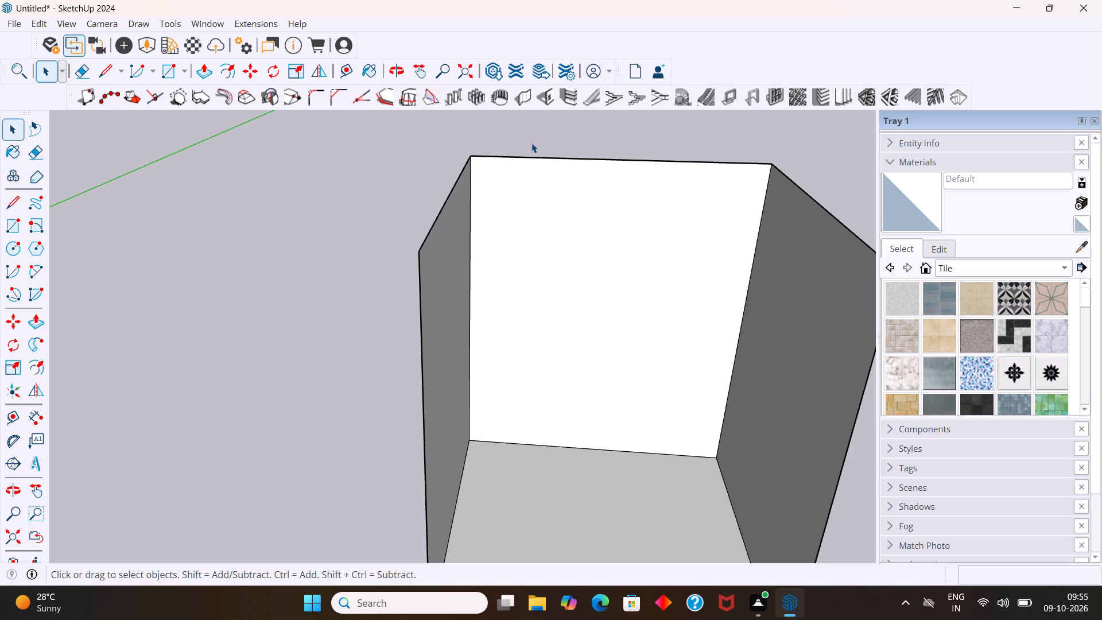
{"action": "scroll", "coordinate": [551, 160], "scroll_direction": "down", "scroll_amount": 1}
{"action": "middle_click_drag", "start_coordinate": [551, 165], "coordinate": [546, 128]}
{"action": "middle_click", "coordinate": [546, 128]}
{"action": "scroll", "coordinate": [548, 192], "scroll_direction": "up", "scroll_amount": 2}
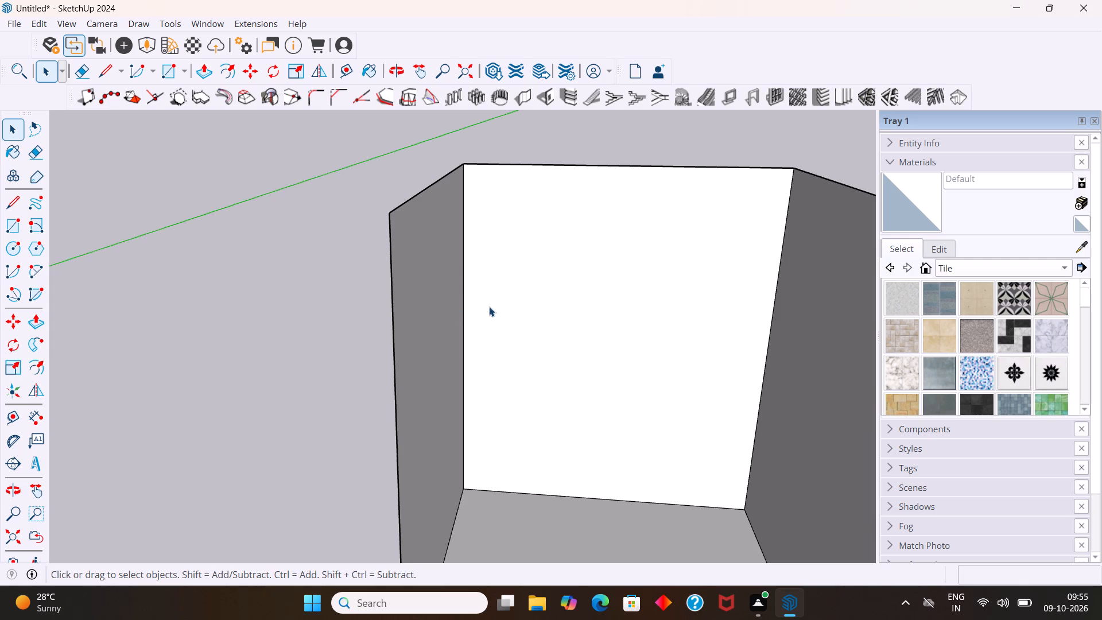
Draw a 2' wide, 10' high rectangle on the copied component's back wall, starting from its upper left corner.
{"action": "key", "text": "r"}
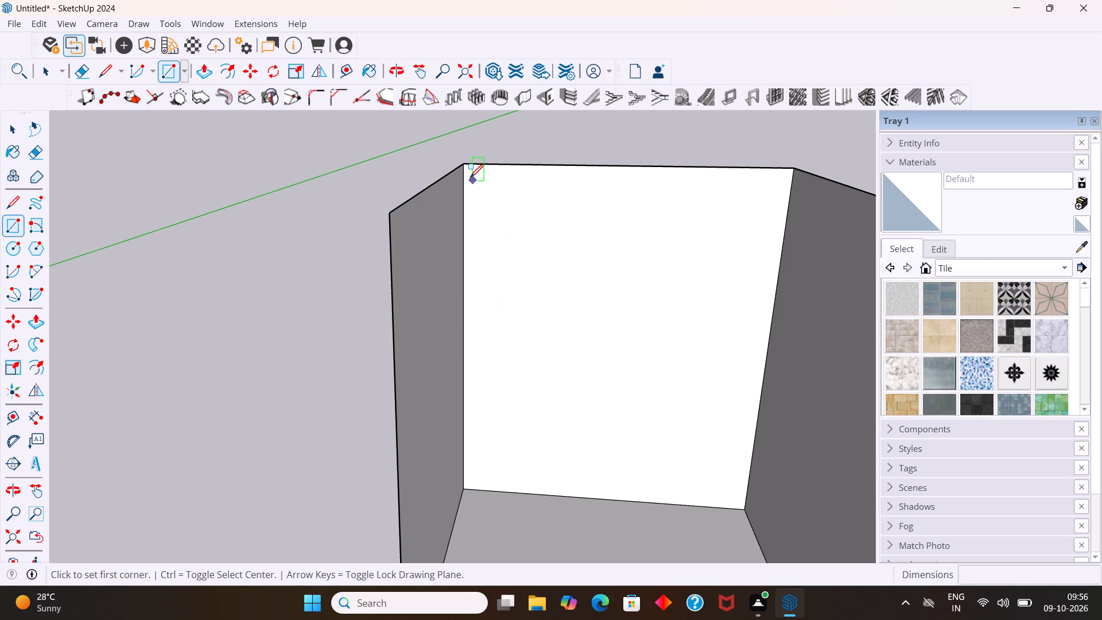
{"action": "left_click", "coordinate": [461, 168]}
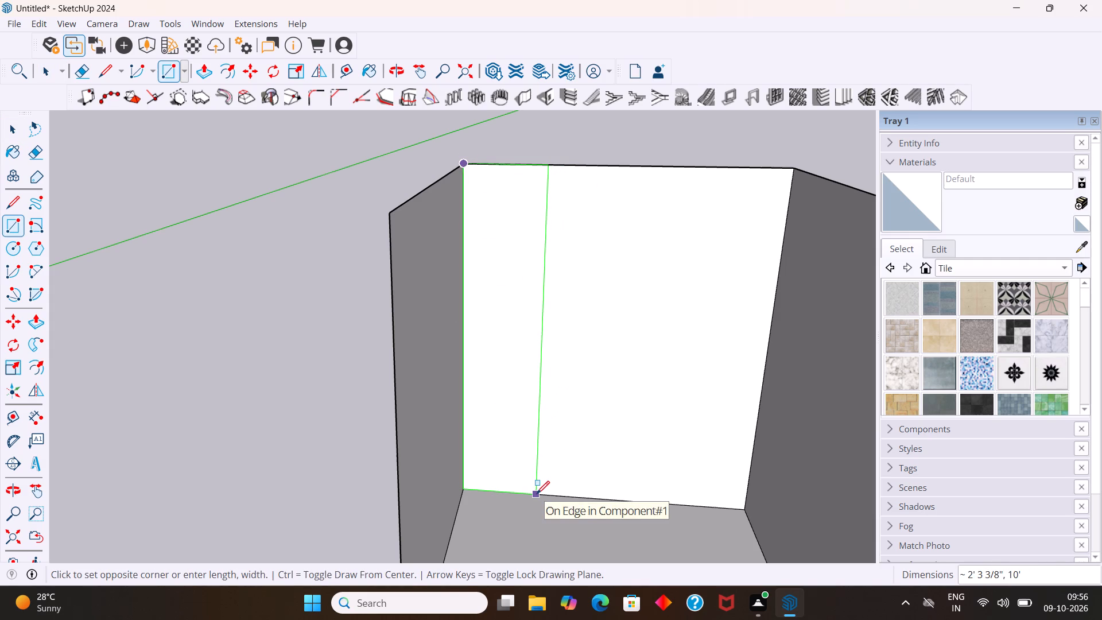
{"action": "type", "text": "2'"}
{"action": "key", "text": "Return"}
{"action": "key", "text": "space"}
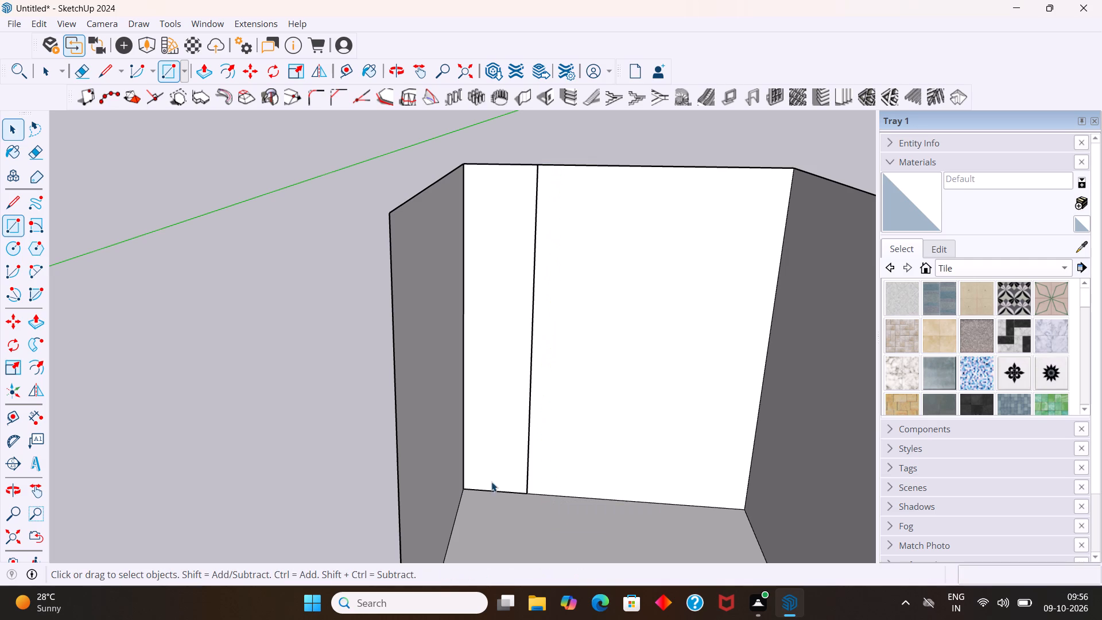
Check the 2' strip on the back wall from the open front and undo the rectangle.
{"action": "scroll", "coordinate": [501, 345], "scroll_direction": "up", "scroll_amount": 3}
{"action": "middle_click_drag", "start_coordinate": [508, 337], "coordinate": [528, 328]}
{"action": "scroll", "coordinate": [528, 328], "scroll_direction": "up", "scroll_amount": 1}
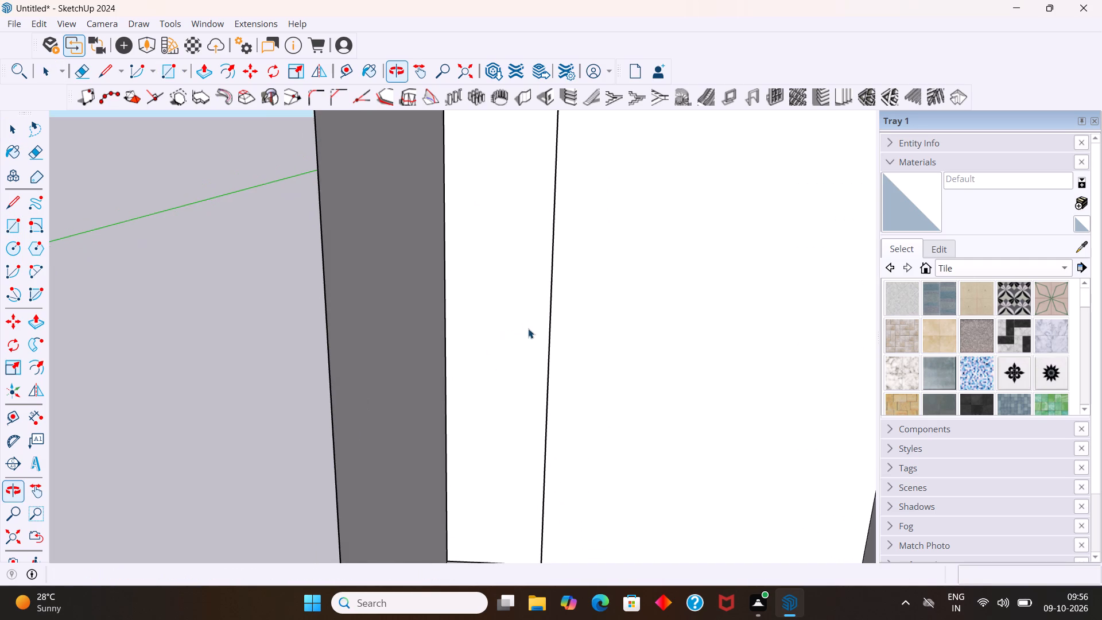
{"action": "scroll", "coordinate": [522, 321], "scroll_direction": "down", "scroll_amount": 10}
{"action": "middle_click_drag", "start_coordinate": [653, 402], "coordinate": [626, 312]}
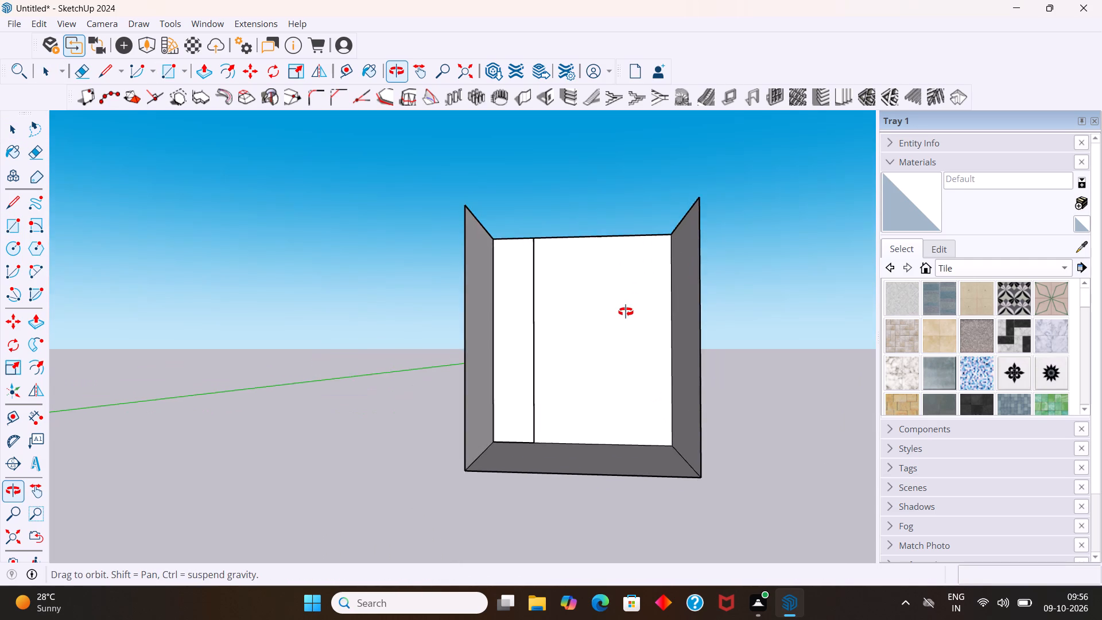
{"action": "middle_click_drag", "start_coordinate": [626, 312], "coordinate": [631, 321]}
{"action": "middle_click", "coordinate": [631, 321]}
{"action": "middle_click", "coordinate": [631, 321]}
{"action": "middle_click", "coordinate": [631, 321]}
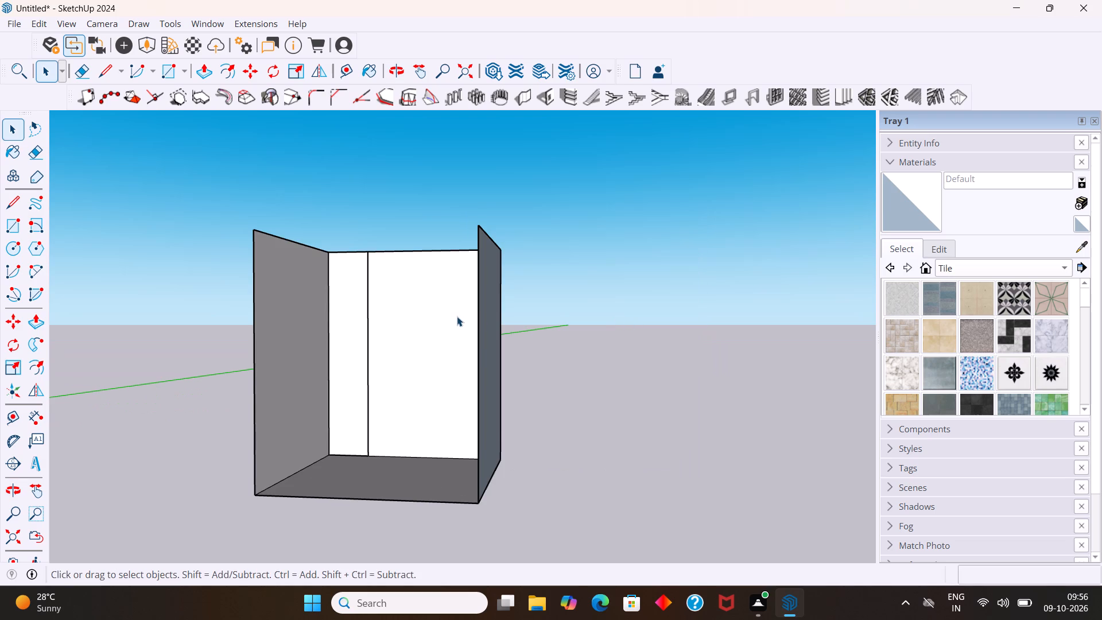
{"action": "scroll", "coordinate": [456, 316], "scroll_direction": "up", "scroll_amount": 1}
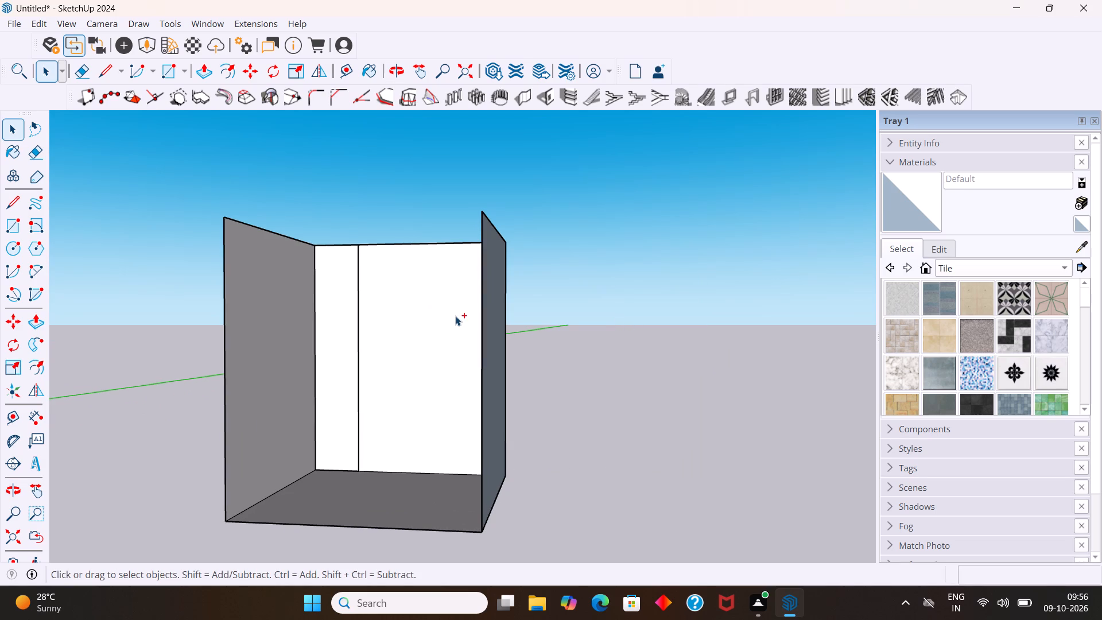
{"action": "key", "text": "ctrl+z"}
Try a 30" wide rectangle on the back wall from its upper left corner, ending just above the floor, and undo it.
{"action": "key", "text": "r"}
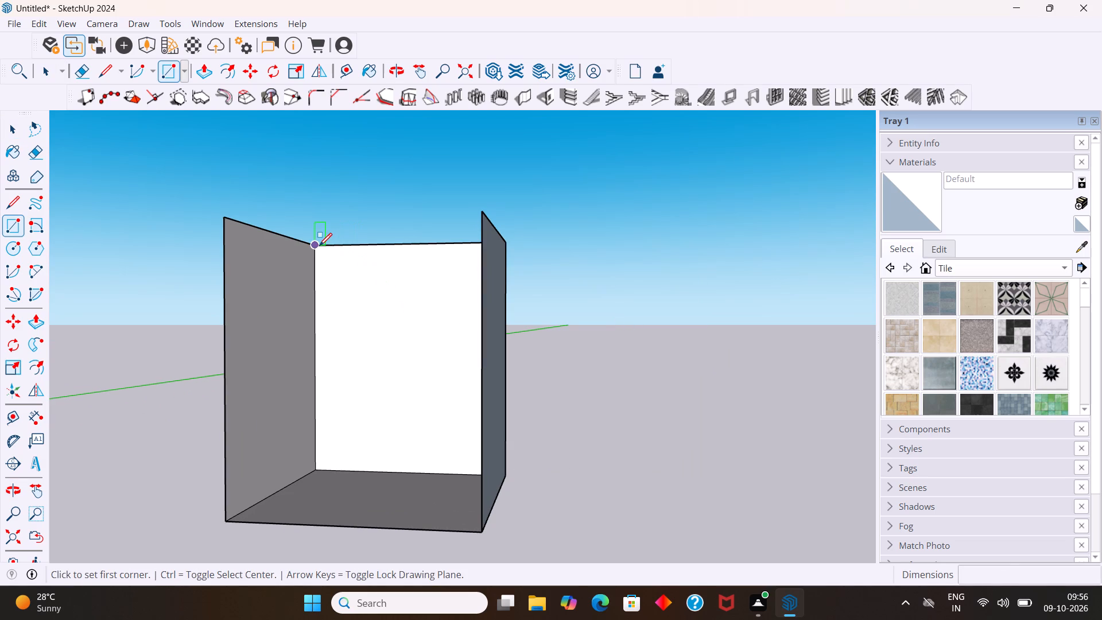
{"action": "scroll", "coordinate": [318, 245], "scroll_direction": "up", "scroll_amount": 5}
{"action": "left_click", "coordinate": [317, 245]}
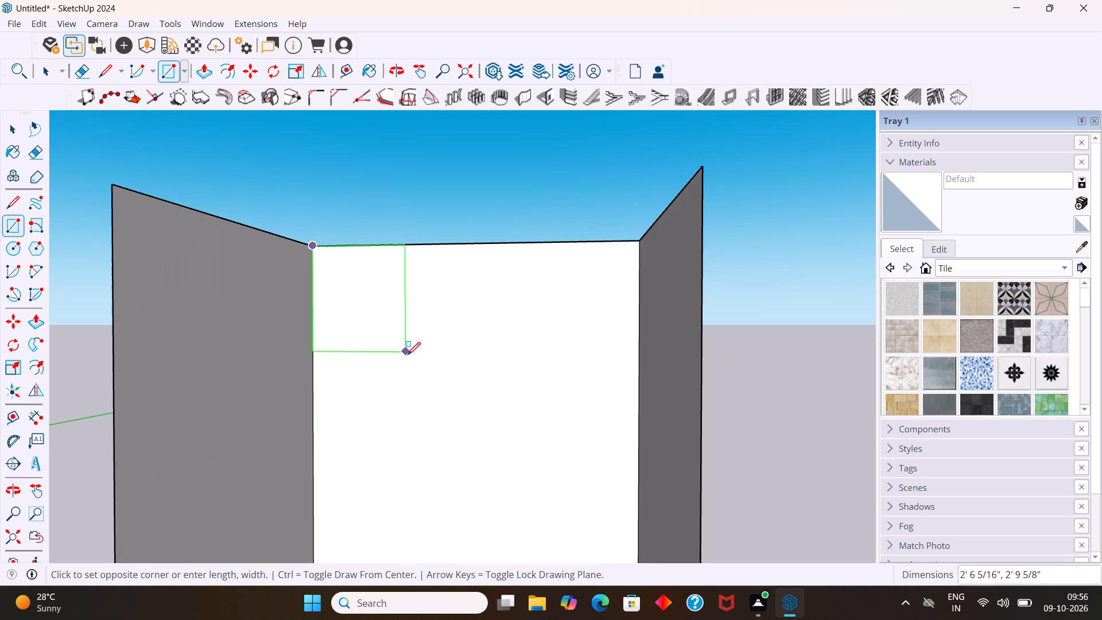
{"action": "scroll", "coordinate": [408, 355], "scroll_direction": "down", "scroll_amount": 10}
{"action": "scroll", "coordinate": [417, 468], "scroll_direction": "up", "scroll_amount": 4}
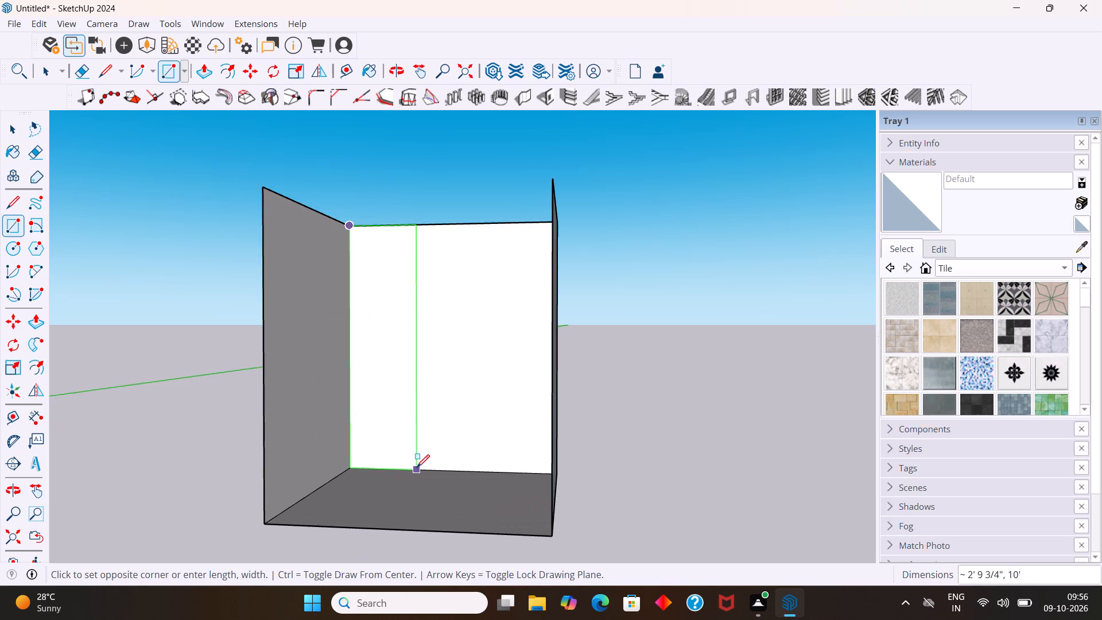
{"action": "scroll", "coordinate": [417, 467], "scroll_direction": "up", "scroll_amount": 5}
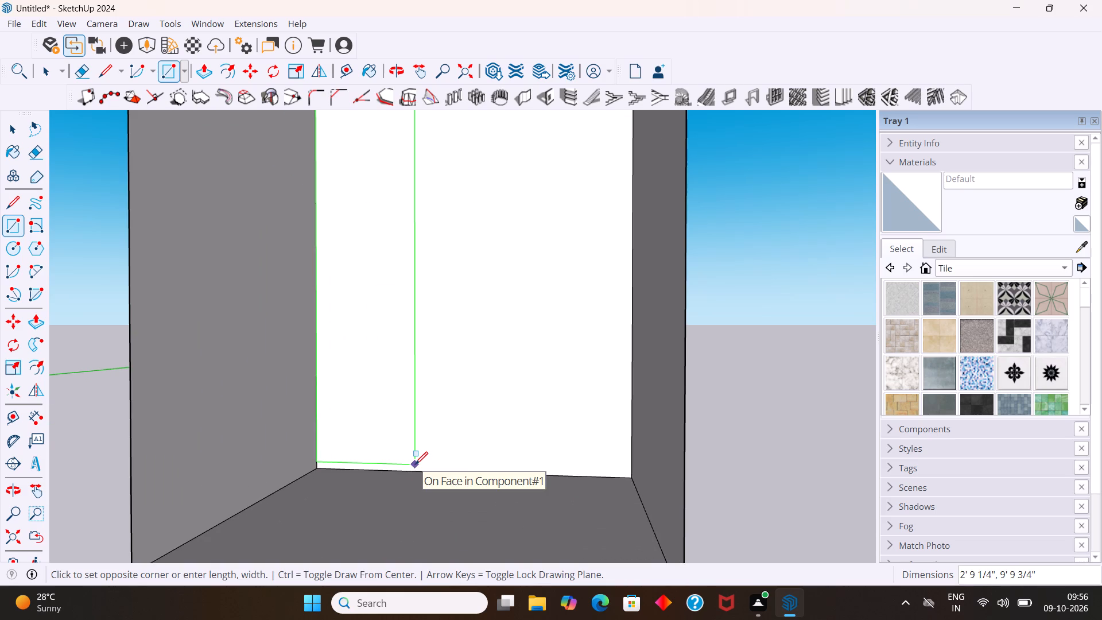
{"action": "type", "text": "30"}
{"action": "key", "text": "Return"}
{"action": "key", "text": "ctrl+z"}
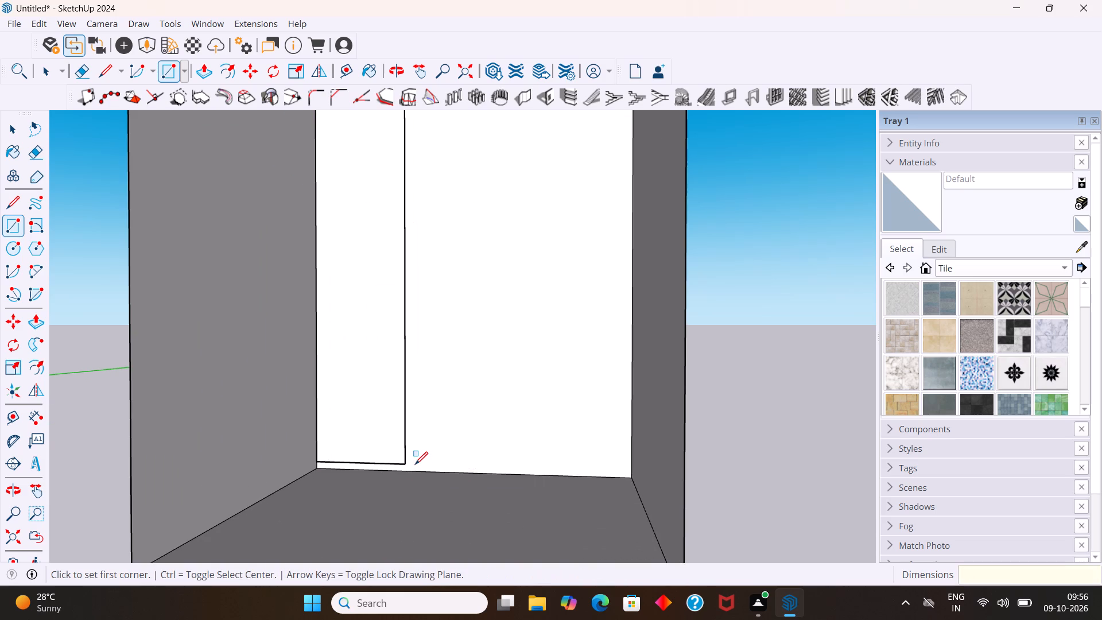
Draw a 30" wide rectangle on the back wall from its upper left corner down to the floor edge.
{"action": "key", "text": "r"}
{"action": "scroll", "coordinate": [415, 462], "scroll_direction": "down", "scroll_amount": 6}
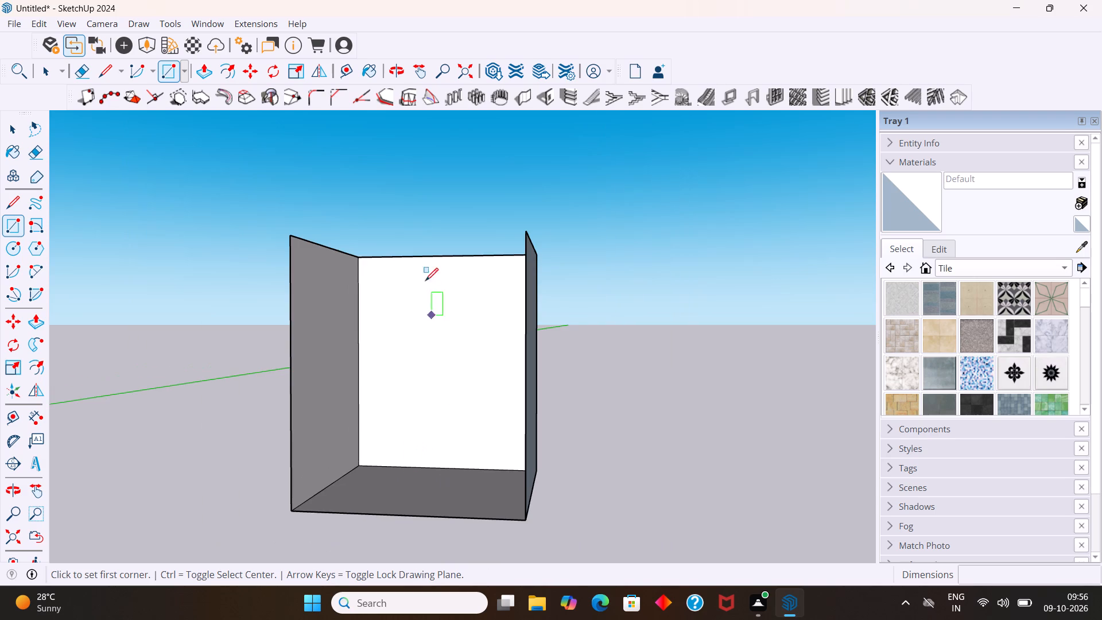
{"action": "left_click", "coordinate": [363, 257]}
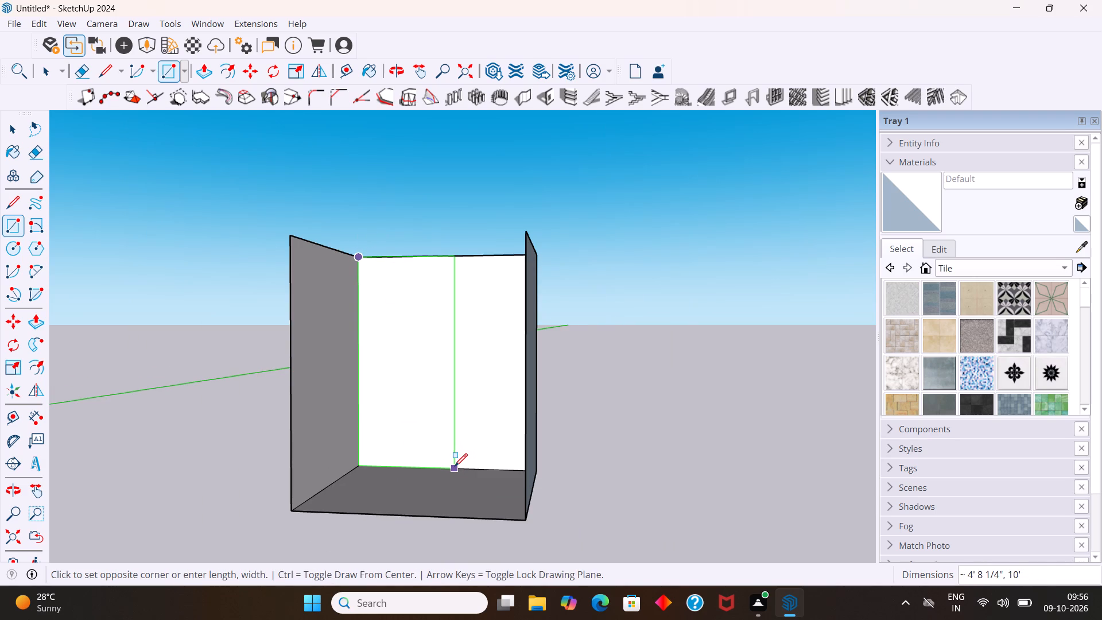
{"action": "type", "text": "30"}
{"action": "key", "text": "Return"}
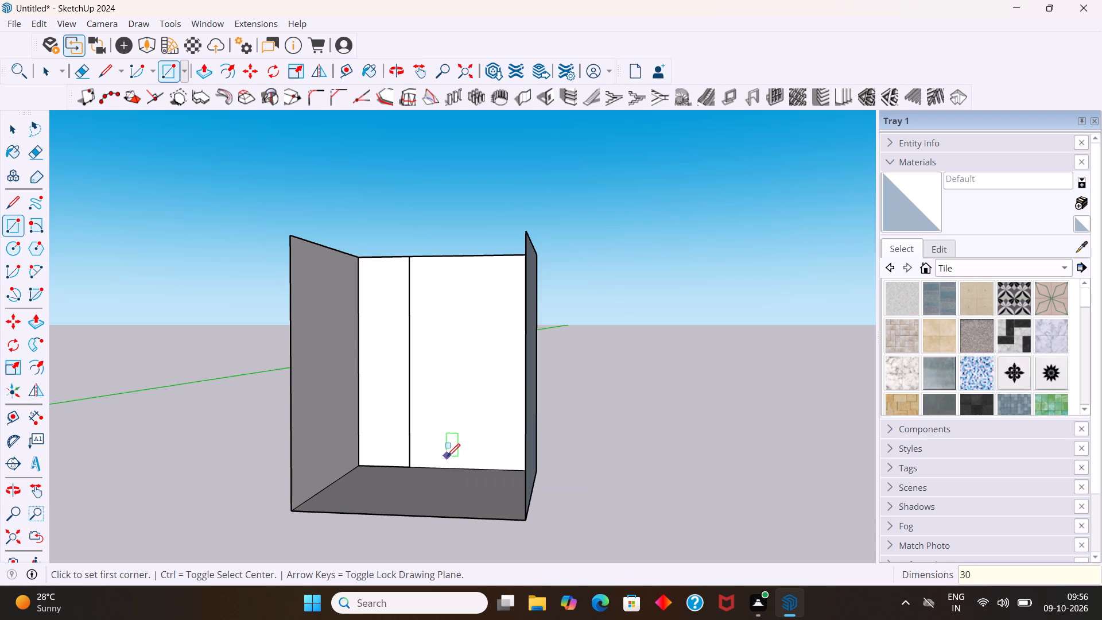
{"action": "key", "text": "space"}
Copy the rectangle's left vertical edge about 2' 5 15/16" along the back wall onto the rectangle's opposite edge.
{"action": "scroll", "coordinate": [400, 313], "scroll_direction": "up", "scroll_amount": 3}
{"action": "middle_click_drag", "start_coordinate": [417, 272], "coordinate": [468, 388]}
{"action": "scroll", "coordinate": [414, 296], "scroll_direction": "up", "scroll_amount": 3}
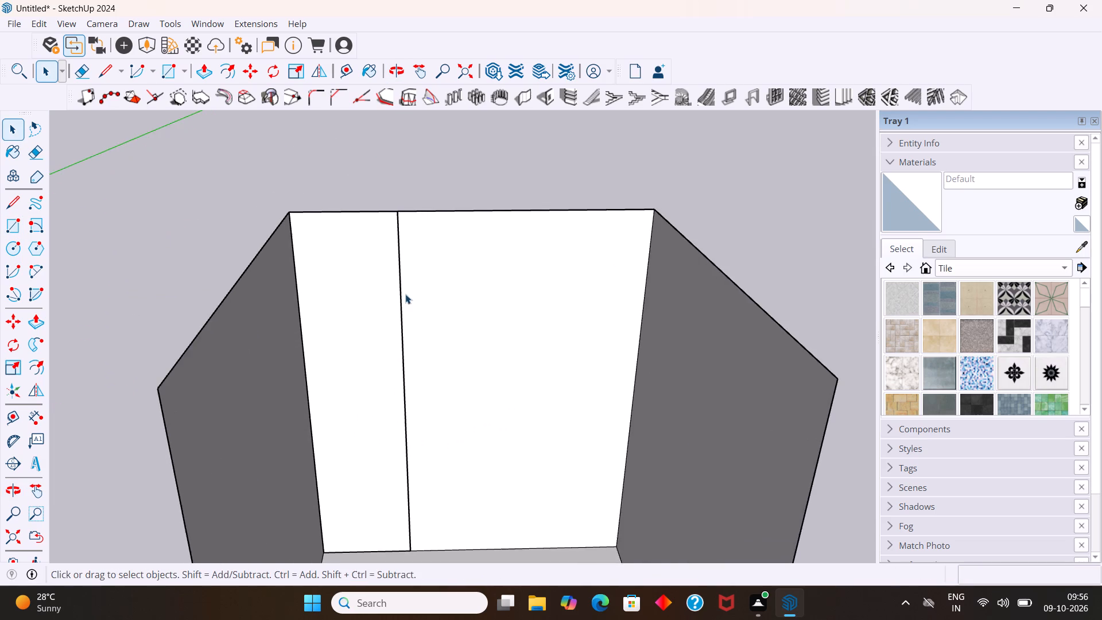
{"action": "scroll", "coordinate": [398, 294], "scroll_direction": "up", "scroll_amount": 2}
{"action": "scroll", "coordinate": [392, 296], "scroll_direction": "down", "scroll_amount": 5}
{"action": "left_click", "coordinate": [323, 335]}
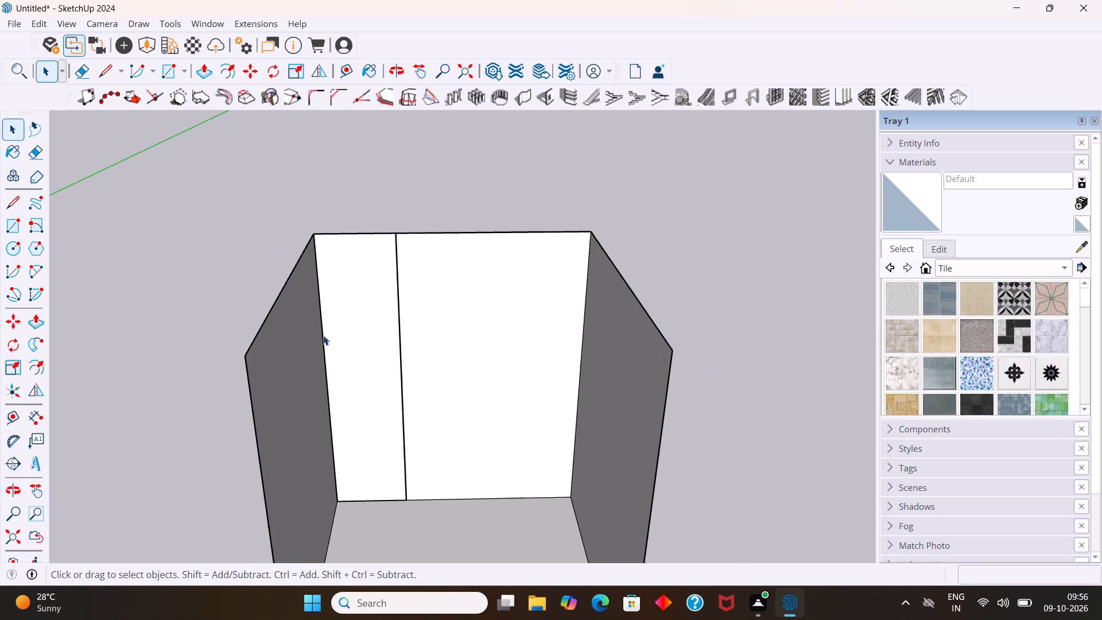
{"action": "key", "text": "m"}
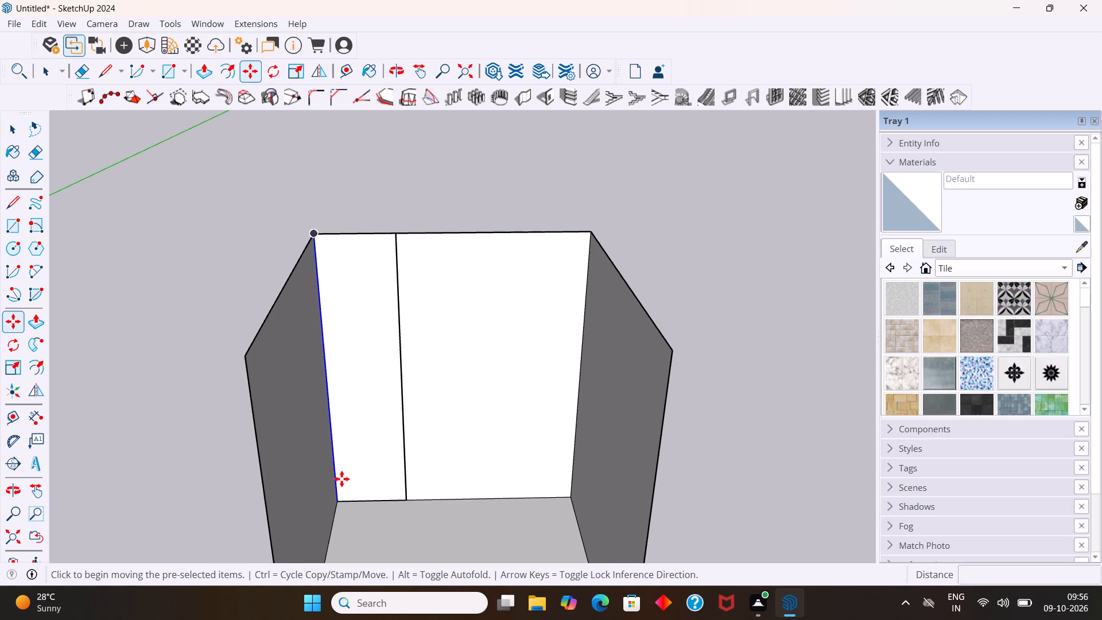
{"action": "left_click", "coordinate": [338, 498]}
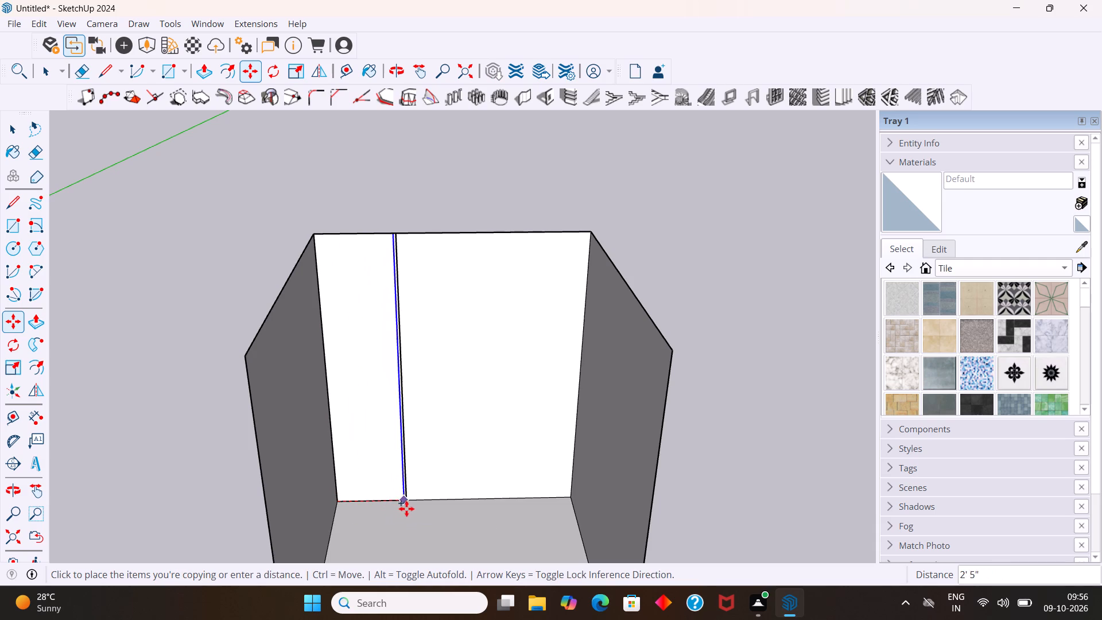
{"action": "scroll", "coordinate": [406, 507], "scroll_direction": "up", "scroll_amount": 2}
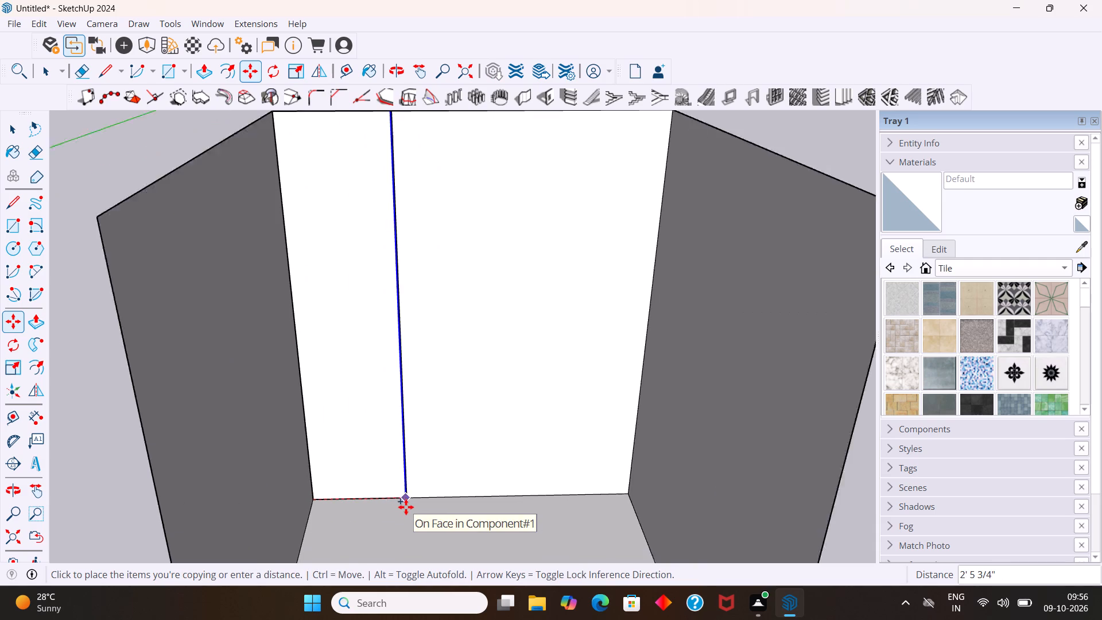
{"action": "scroll", "coordinate": [406, 507], "scroll_direction": "up", "scroll_amount": 10}
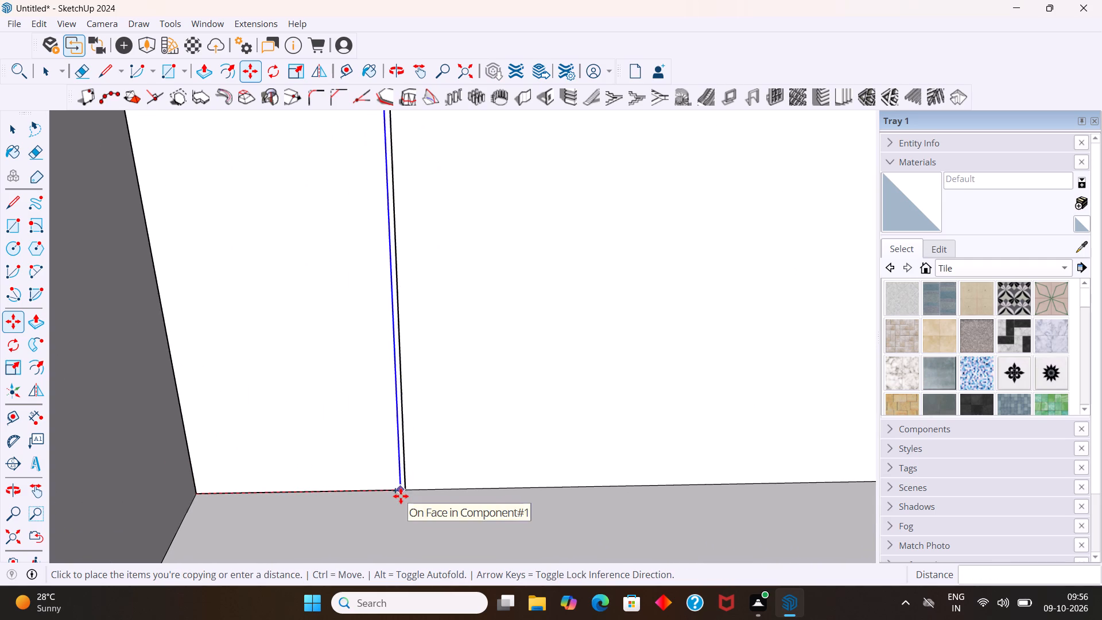
{"action": "left_click", "coordinate": [405, 495]}
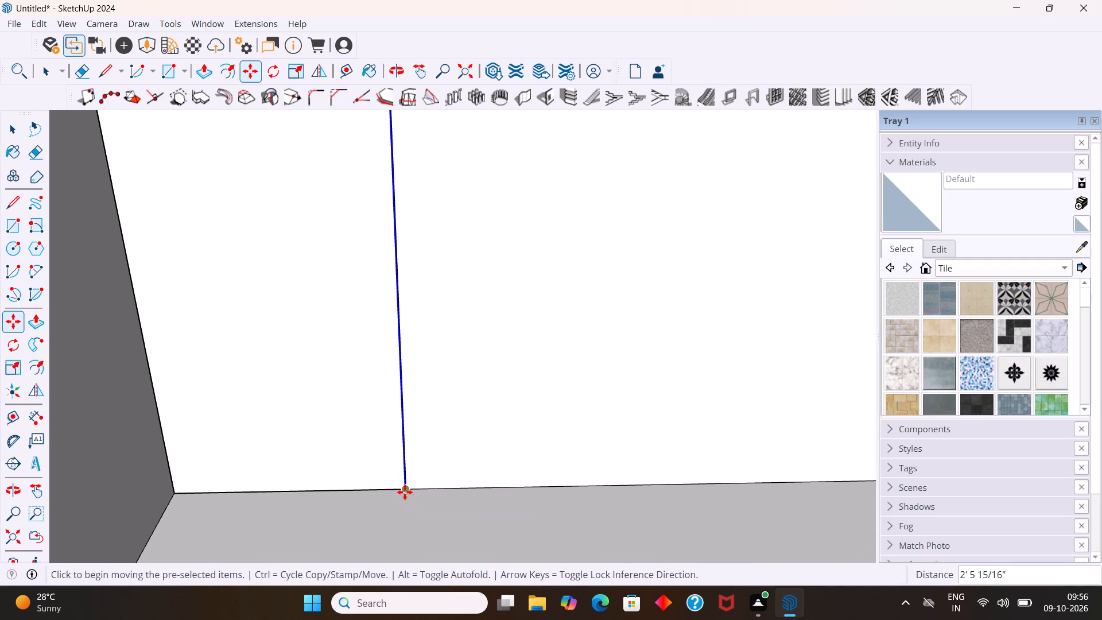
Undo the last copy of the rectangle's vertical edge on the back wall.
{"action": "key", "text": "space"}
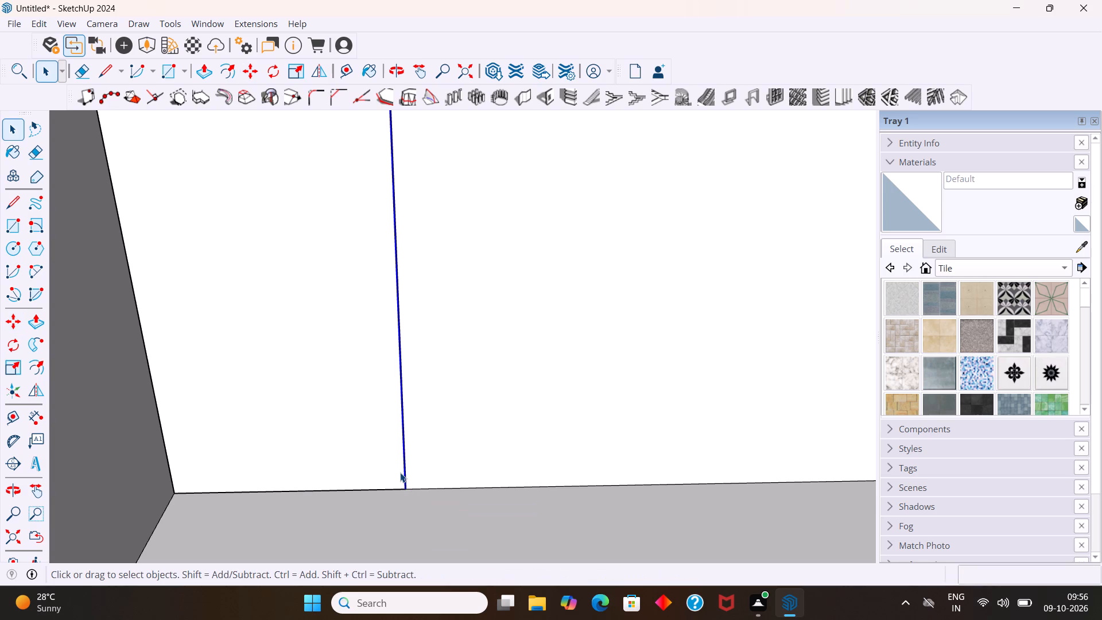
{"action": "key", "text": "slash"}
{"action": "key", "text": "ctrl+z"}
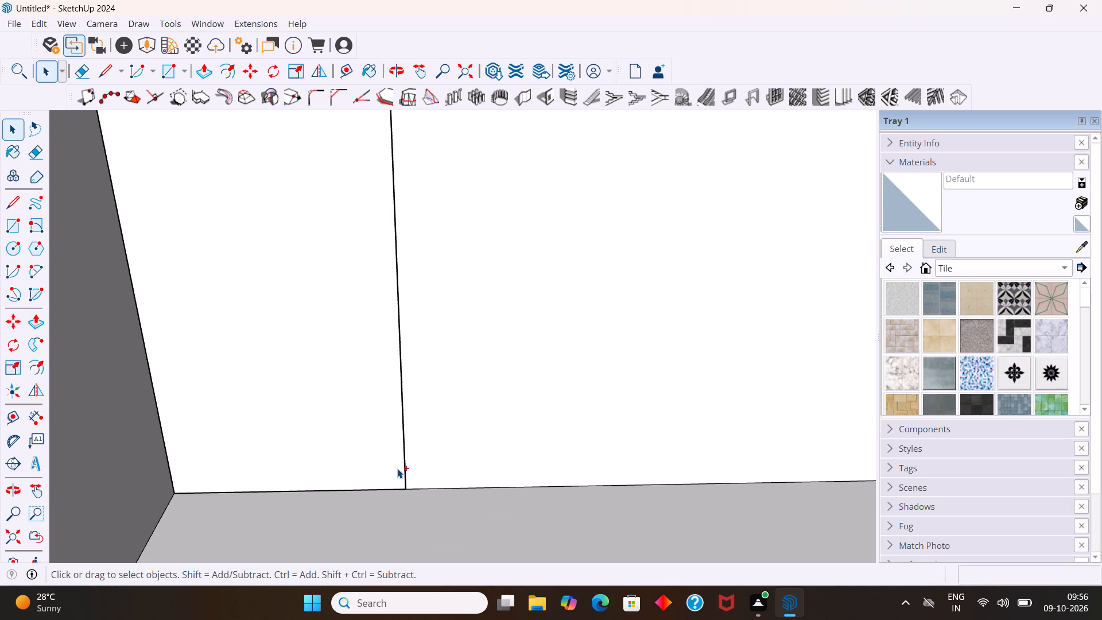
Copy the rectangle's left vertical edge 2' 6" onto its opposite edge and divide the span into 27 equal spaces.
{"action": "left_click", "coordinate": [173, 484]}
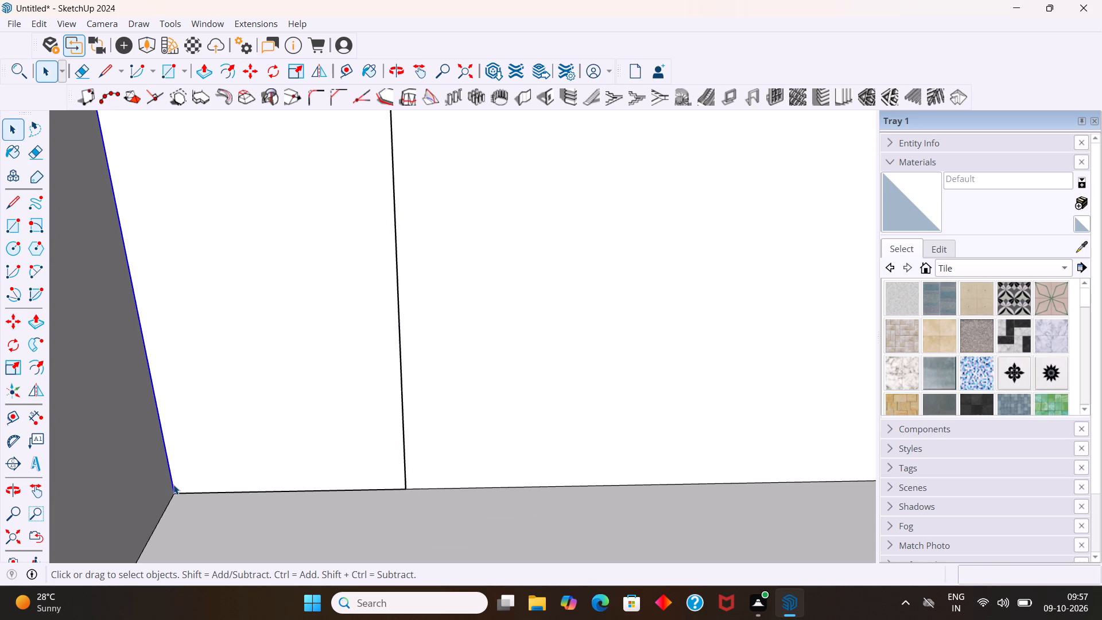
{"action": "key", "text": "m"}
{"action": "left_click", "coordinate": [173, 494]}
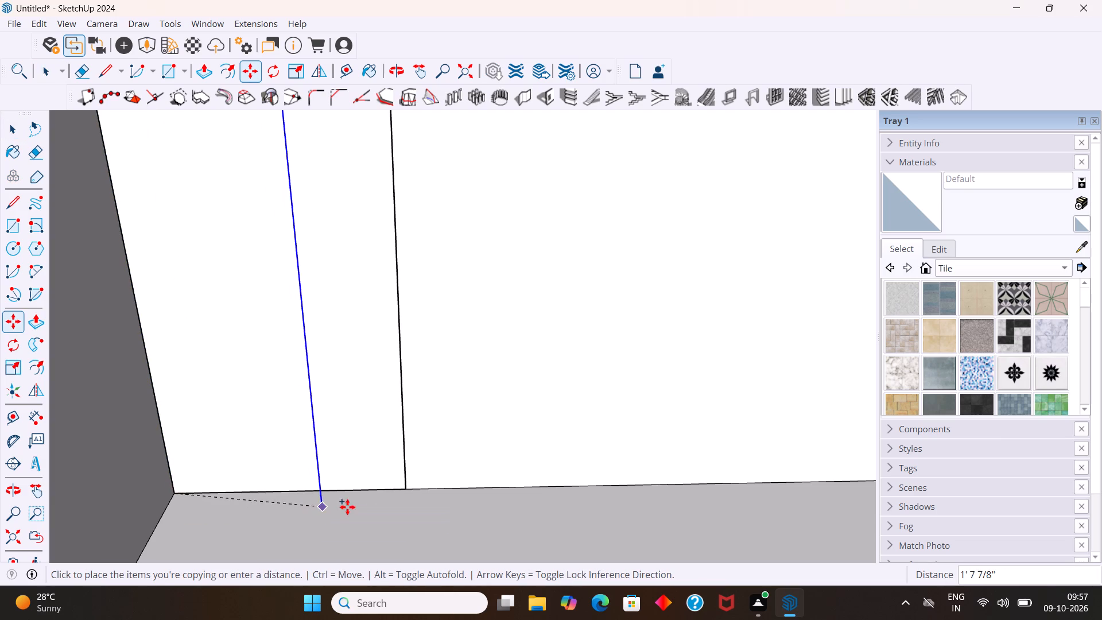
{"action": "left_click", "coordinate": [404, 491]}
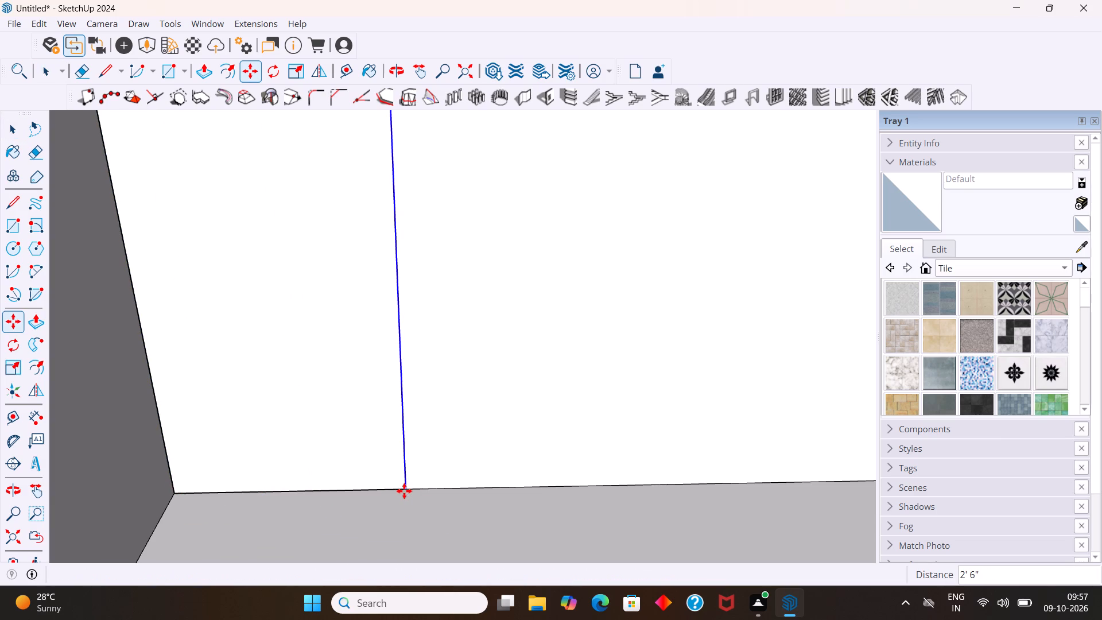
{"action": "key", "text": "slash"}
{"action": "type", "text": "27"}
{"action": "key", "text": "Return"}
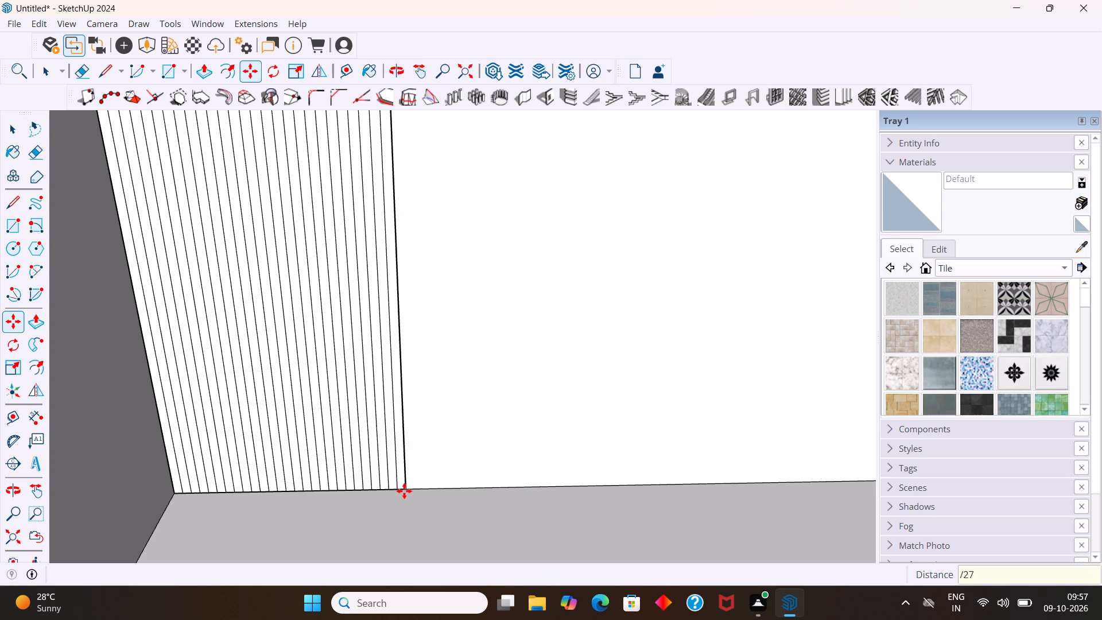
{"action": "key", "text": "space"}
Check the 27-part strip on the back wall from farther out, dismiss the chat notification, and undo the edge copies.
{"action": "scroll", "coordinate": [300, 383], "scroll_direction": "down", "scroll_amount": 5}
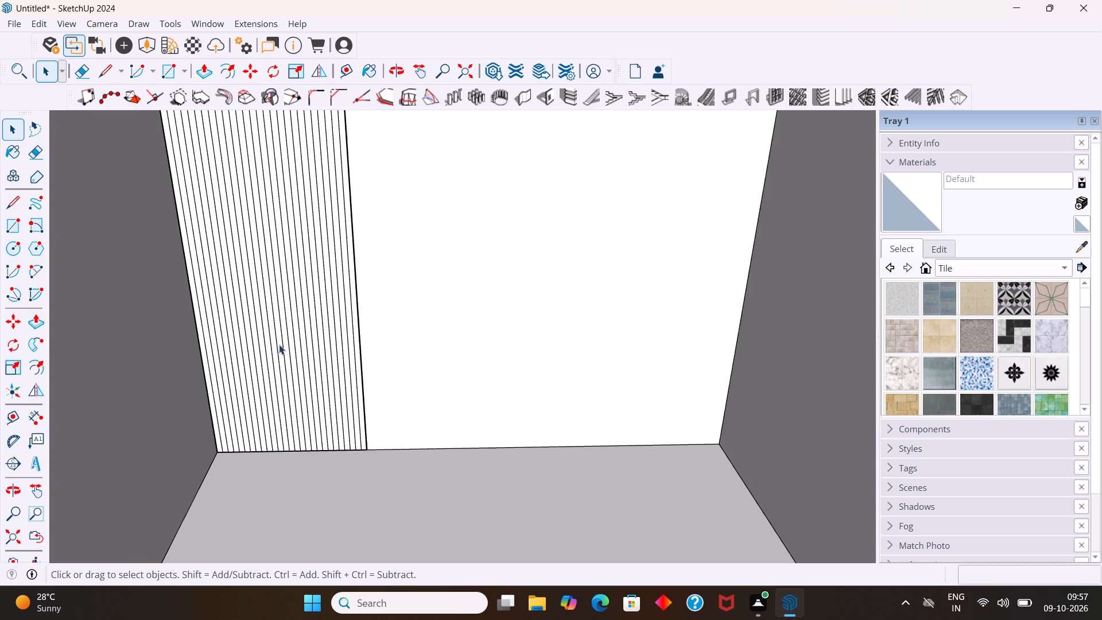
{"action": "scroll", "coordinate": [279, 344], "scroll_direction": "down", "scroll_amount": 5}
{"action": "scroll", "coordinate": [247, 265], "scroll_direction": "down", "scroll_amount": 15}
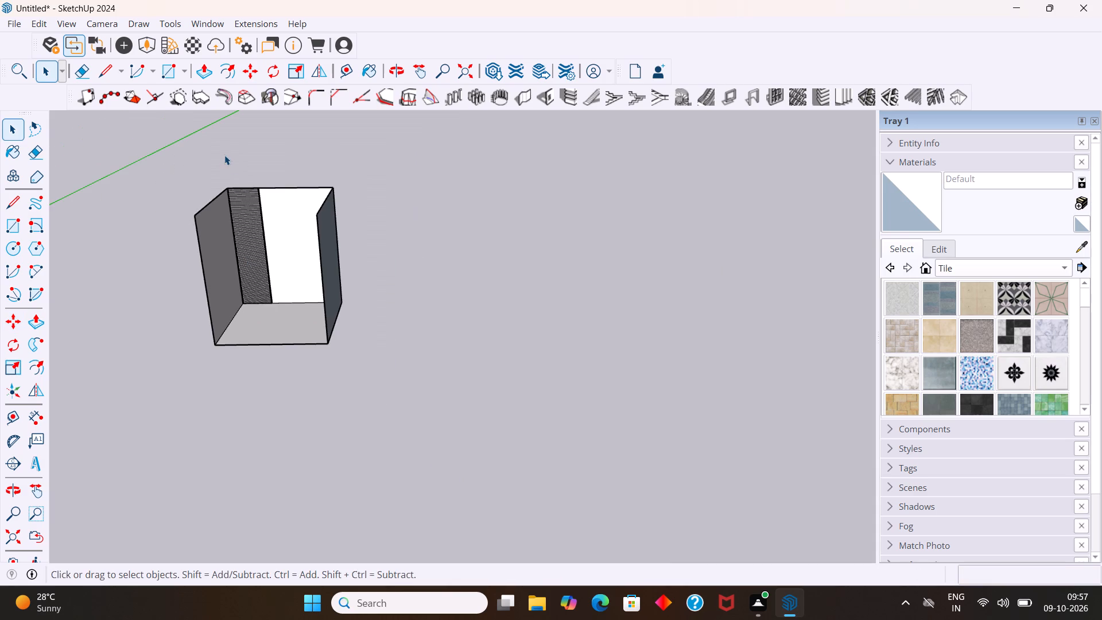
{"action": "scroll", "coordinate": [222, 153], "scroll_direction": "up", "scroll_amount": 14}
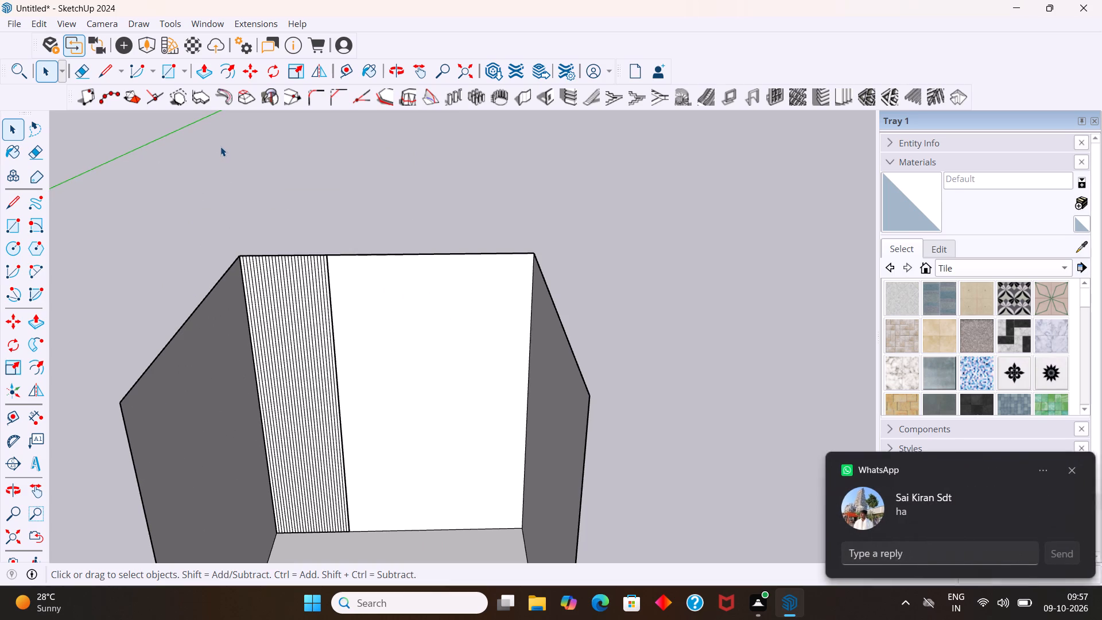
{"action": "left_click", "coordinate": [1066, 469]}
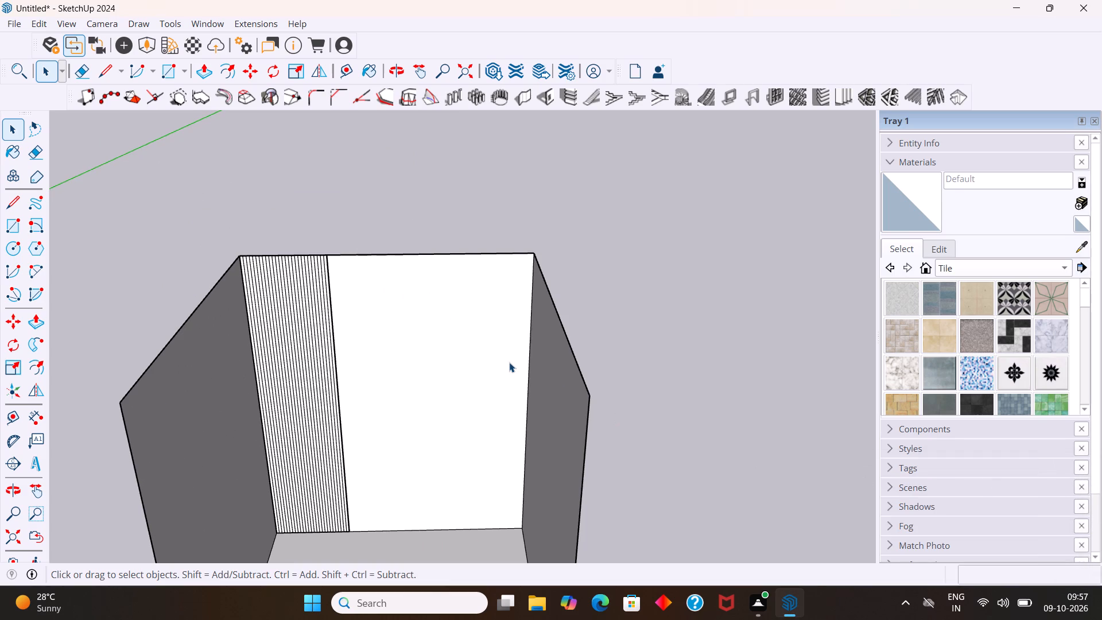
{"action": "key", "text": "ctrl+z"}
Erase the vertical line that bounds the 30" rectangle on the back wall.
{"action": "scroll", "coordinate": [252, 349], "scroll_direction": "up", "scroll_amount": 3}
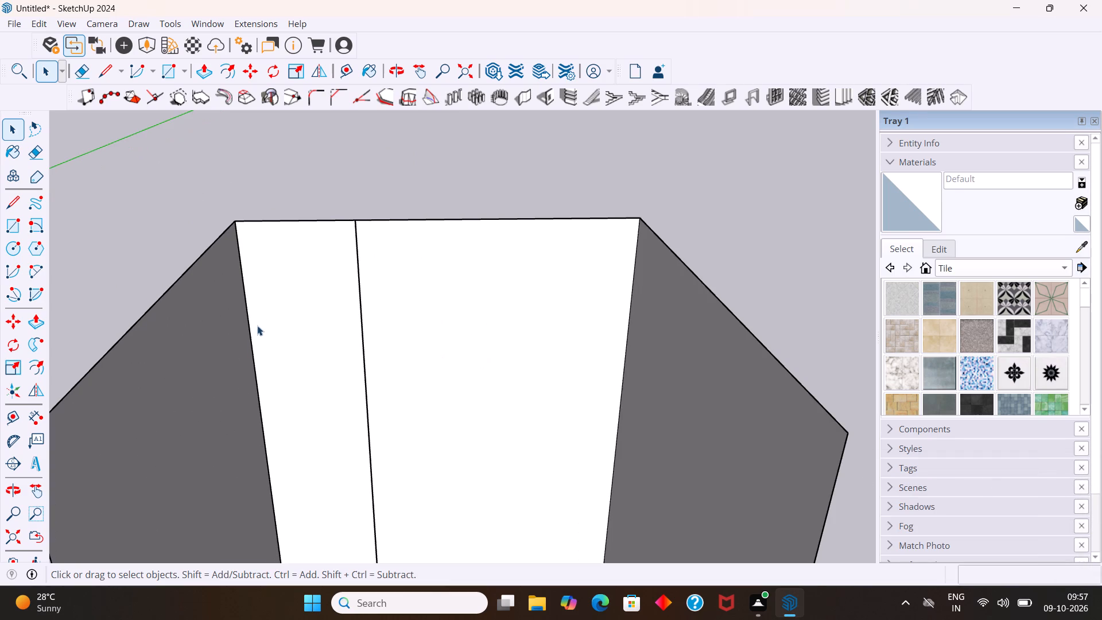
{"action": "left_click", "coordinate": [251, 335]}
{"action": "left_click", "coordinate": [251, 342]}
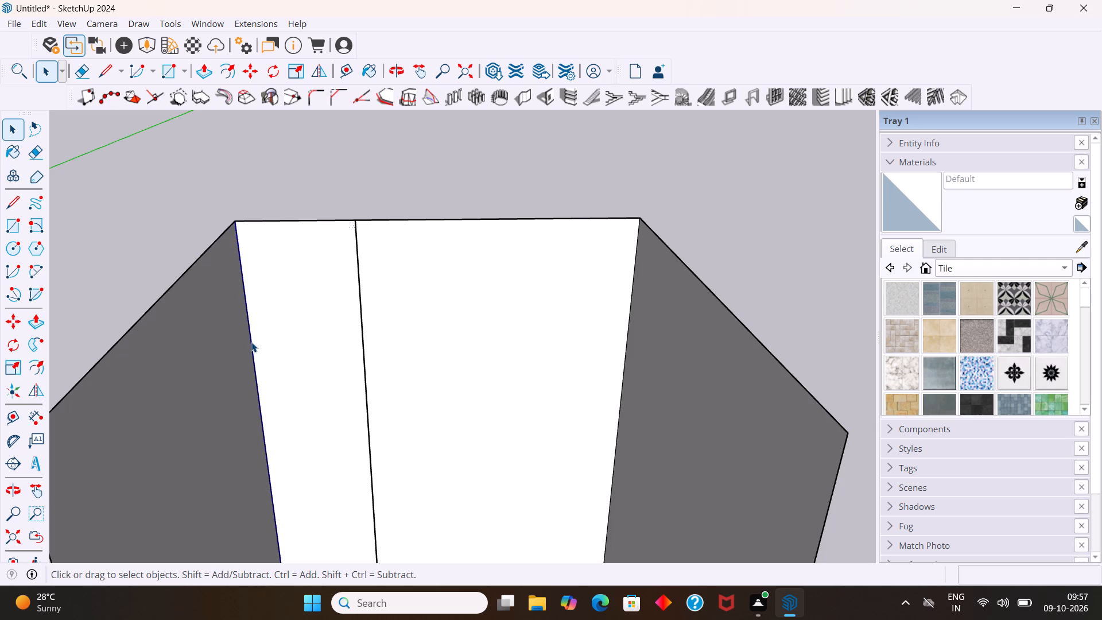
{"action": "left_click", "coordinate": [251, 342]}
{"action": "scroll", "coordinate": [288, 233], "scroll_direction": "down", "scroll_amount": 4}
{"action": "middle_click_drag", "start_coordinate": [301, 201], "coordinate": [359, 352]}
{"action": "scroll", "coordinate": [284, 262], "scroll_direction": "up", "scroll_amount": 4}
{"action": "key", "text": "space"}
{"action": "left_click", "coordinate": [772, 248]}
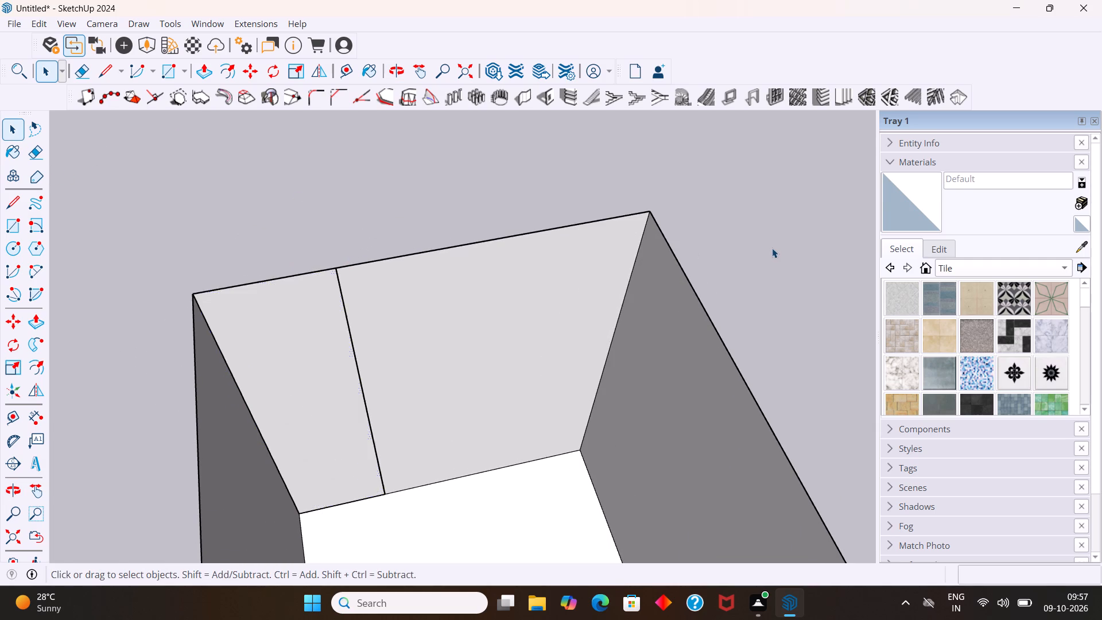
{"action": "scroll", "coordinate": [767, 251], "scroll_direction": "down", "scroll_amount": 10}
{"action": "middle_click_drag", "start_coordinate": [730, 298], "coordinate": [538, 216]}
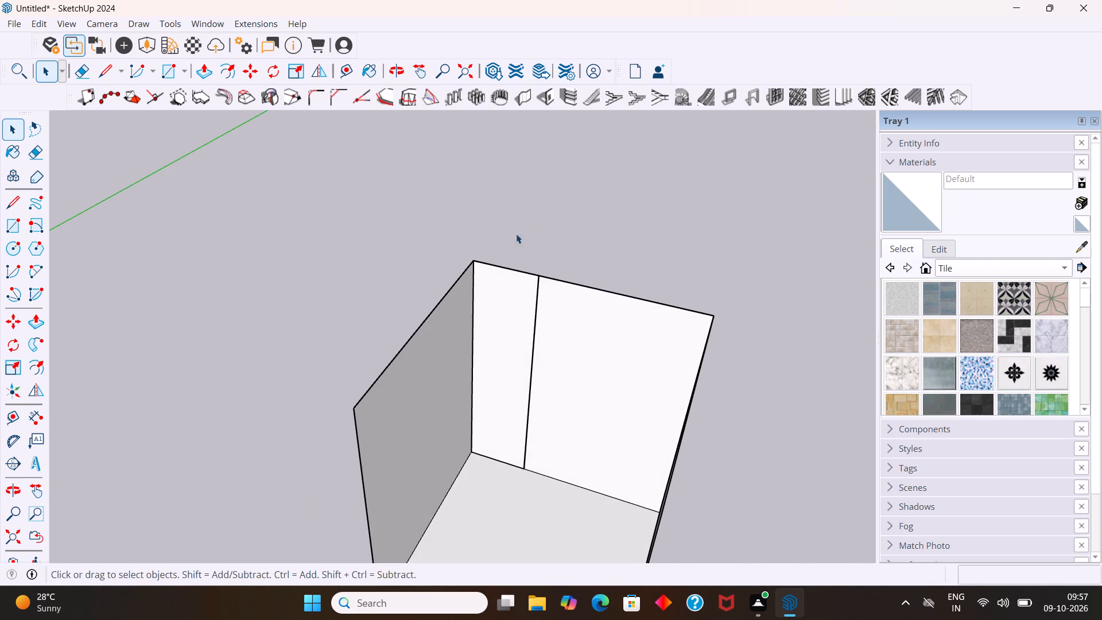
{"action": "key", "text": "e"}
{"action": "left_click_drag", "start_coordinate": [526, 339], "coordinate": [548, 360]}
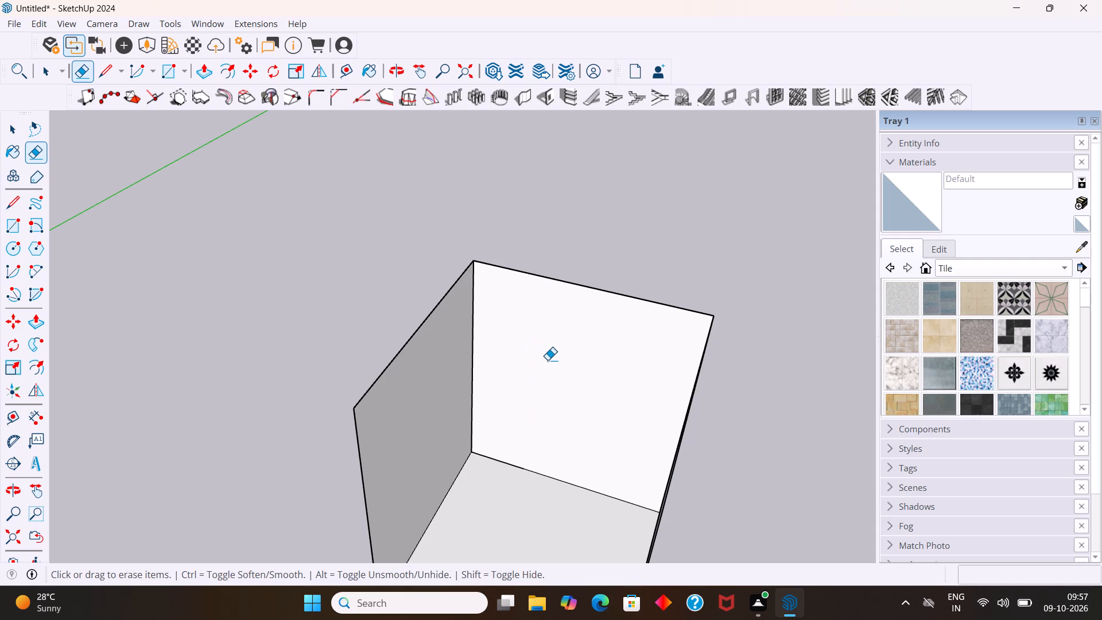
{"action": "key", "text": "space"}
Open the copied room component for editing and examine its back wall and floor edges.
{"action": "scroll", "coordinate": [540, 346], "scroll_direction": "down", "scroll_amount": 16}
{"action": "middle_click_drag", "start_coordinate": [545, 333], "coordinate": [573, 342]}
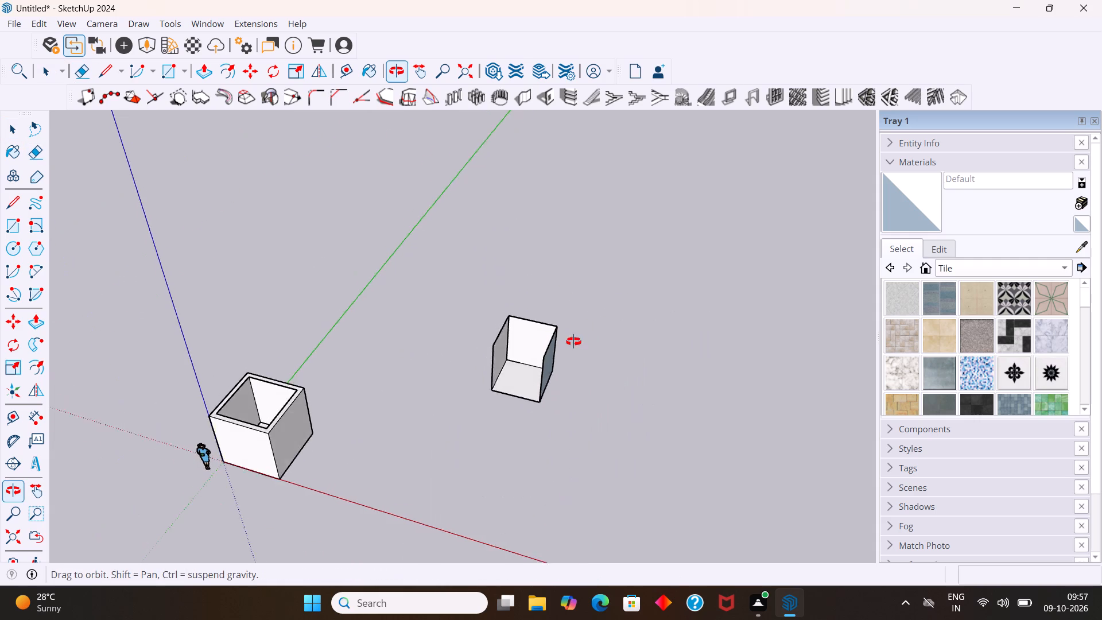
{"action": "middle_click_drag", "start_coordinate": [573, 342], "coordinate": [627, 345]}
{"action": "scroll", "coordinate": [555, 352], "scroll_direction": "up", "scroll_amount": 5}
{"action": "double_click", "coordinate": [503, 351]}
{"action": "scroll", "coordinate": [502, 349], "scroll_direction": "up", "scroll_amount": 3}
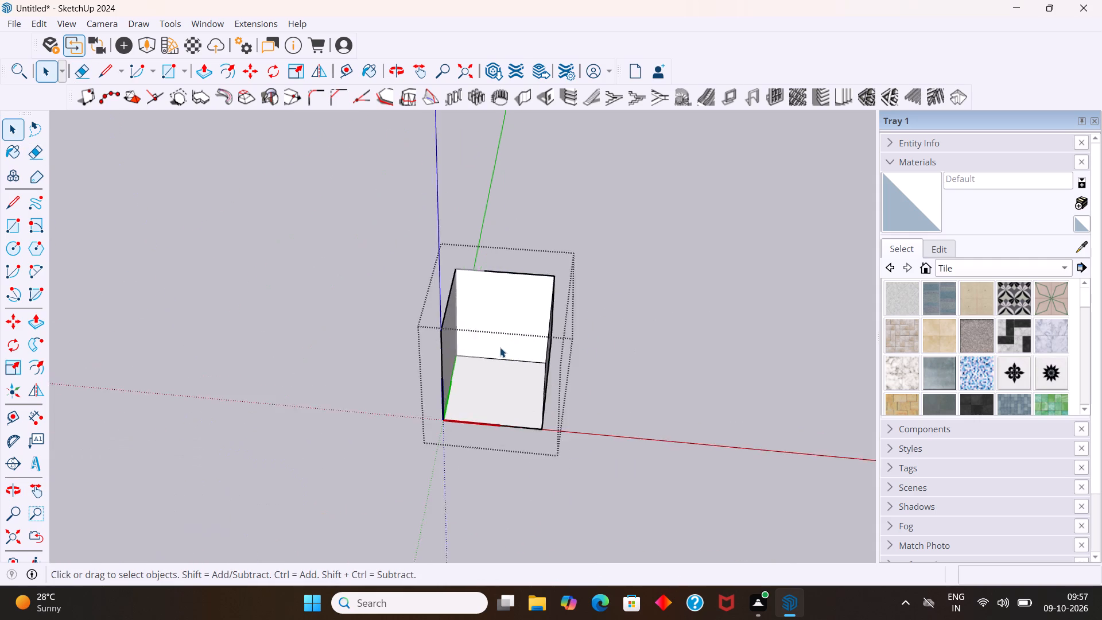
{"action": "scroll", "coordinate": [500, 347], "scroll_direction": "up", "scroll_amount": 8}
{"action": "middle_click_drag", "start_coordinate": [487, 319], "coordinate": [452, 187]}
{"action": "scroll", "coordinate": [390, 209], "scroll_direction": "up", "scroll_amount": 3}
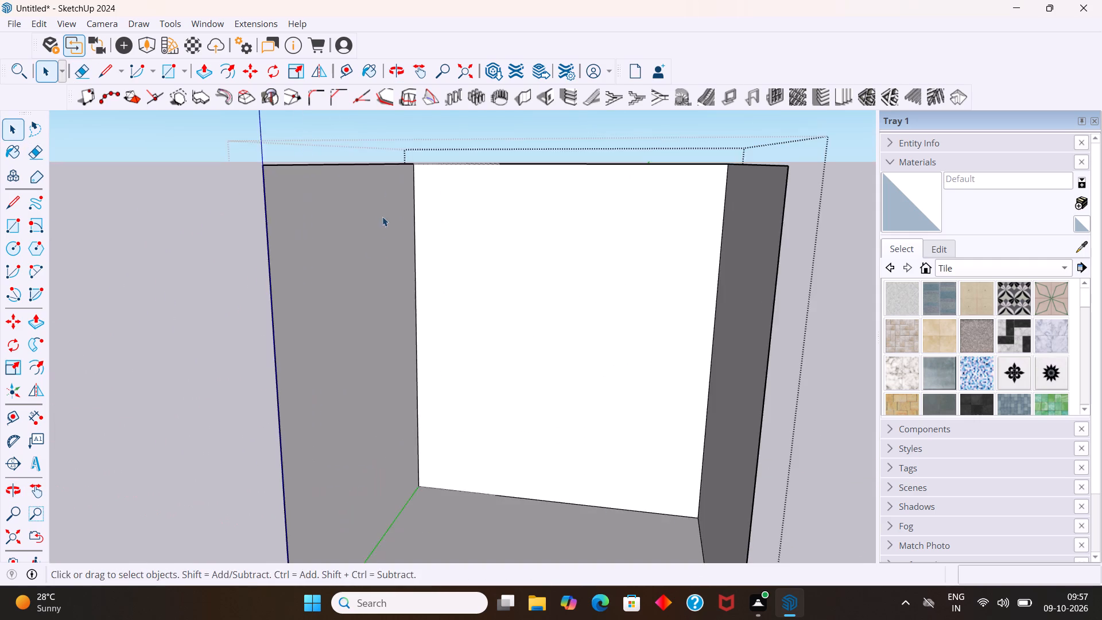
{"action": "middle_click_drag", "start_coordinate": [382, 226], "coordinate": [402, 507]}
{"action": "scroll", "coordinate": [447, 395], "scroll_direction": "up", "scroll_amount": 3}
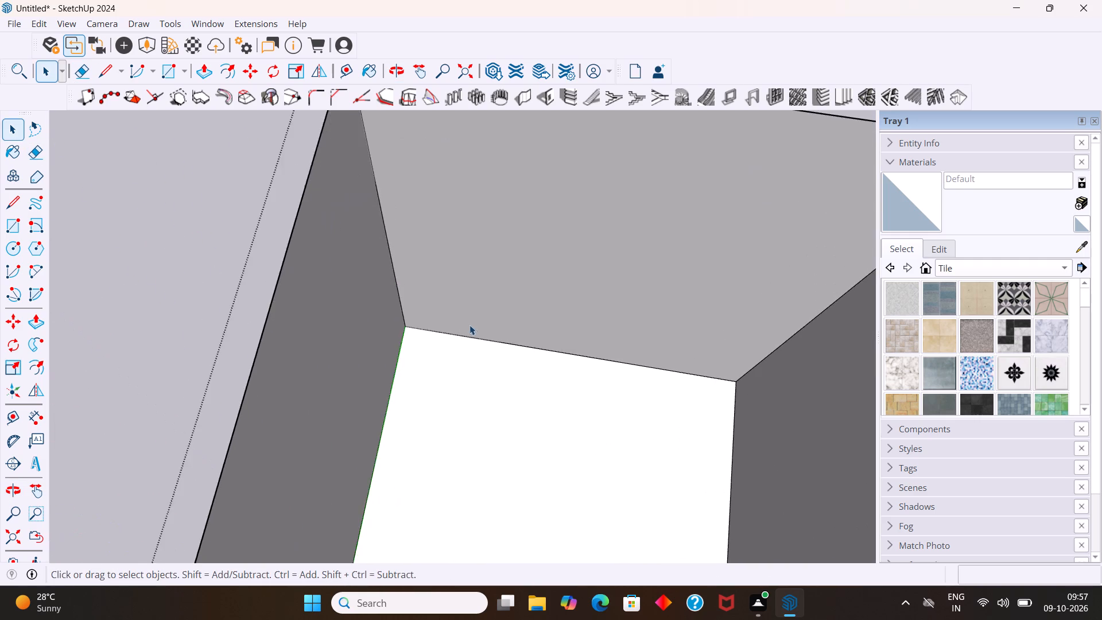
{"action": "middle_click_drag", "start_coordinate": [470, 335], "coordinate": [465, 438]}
Undo the last four operations and redo one, going back to the copied room without the rectangle.
{"action": "key", "text": "ctrl+z"}
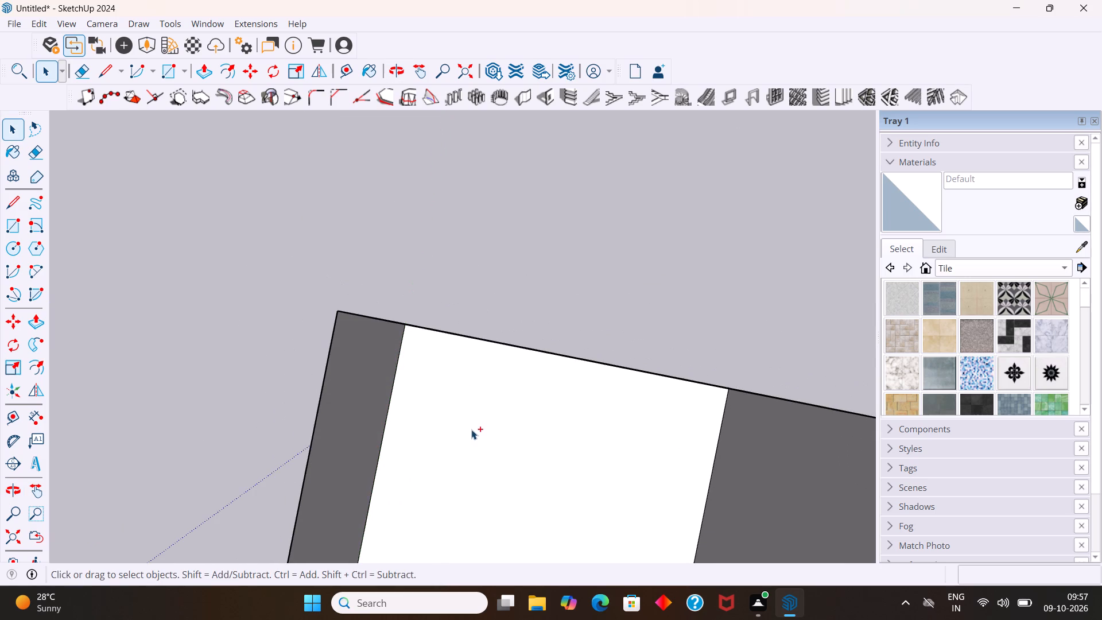
{"action": "key", "text": "ctrl+z"}
{"action": "key", "text": "ctrl+z"}
{"action": "key", "text": "ctrl+z"}
{"action": "scroll", "coordinate": [472, 394], "scroll_direction": "down", "scroll_amount": 5}
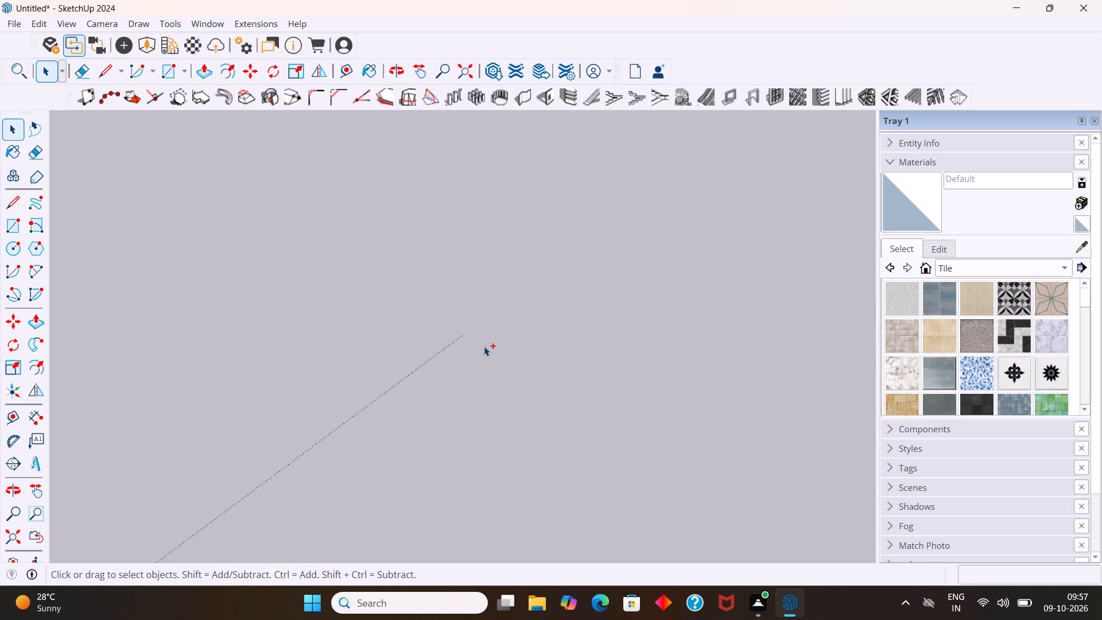
{"action": "key", "text": "ctrl+y"}
Open the copied room component for editing.
{"action": "scroll", "coordinate": [484, 340], "scroll_direction": "down", "scroll_amount": 10}
{"action": "middle_click_drag", "start_coordinate": [525, 414], "coordinate": [526, 237]}
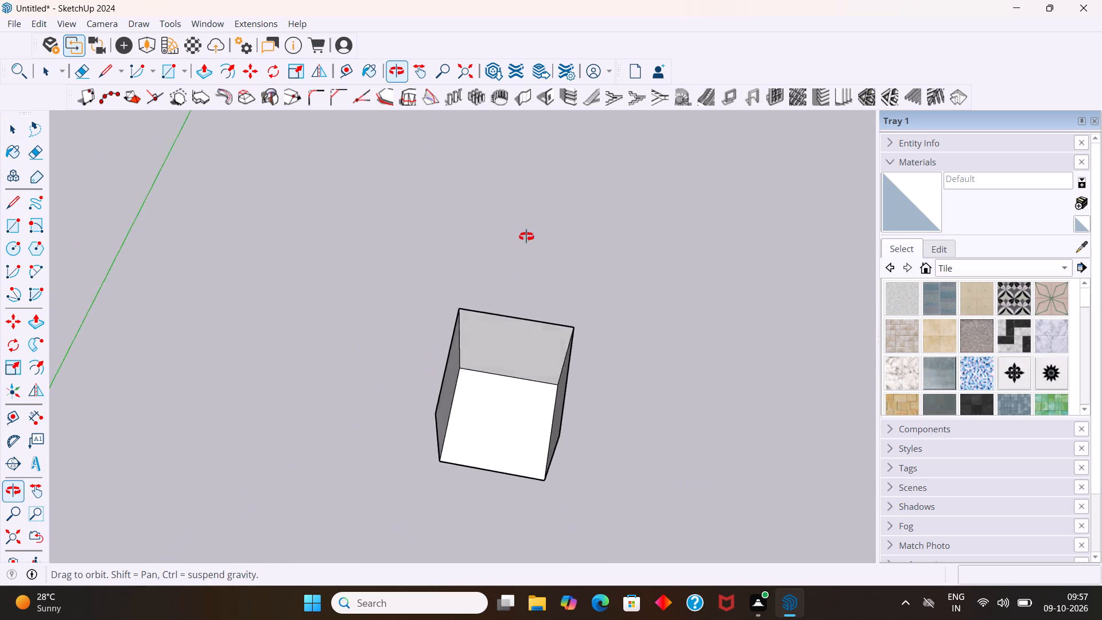
{"action": "middle_click_drag", "start_coordinate": [526, 237], "coordinate": [523, 193]}
{"action": "scroll", "coordinate": [382, 490], "scroll_direction": "up", "scroll_amount": 4}
{"action": "middle_click_drag", "start_coordinate": [466, 451], "coordinate": [483, 410]}
{"action": "double_click", "coordinate": [506, 409]}
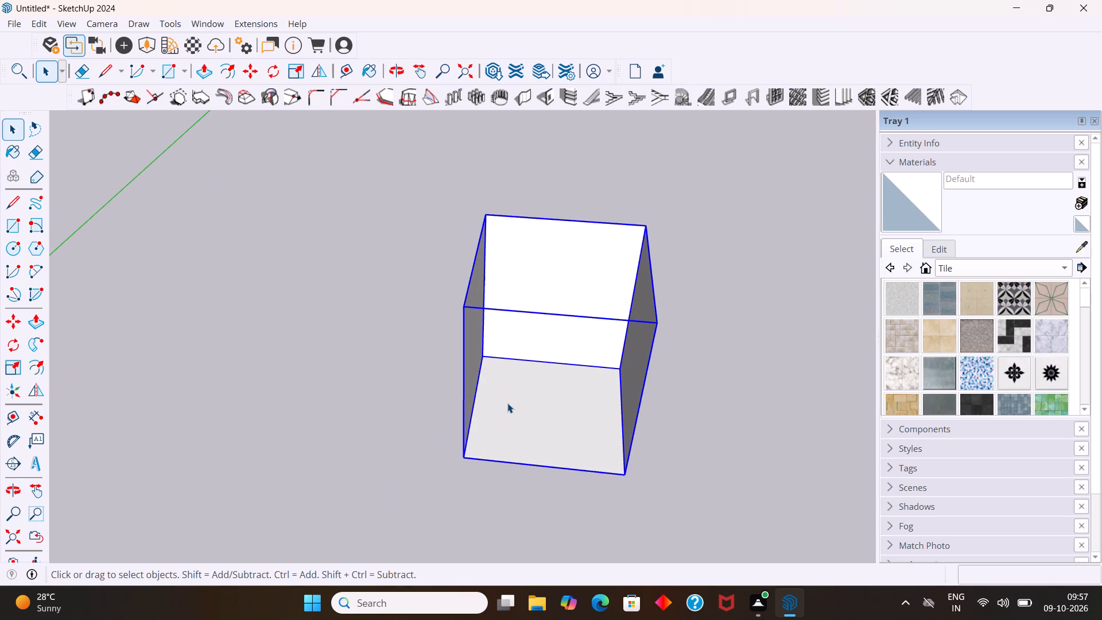
{"action": "double_click", "coordinate": [511, 401]}
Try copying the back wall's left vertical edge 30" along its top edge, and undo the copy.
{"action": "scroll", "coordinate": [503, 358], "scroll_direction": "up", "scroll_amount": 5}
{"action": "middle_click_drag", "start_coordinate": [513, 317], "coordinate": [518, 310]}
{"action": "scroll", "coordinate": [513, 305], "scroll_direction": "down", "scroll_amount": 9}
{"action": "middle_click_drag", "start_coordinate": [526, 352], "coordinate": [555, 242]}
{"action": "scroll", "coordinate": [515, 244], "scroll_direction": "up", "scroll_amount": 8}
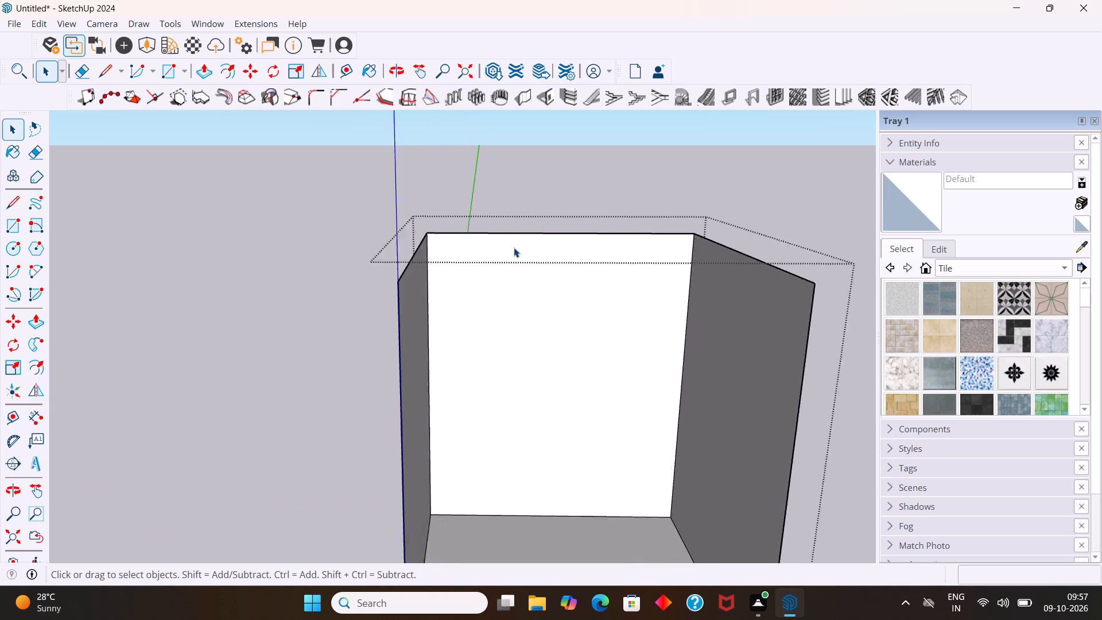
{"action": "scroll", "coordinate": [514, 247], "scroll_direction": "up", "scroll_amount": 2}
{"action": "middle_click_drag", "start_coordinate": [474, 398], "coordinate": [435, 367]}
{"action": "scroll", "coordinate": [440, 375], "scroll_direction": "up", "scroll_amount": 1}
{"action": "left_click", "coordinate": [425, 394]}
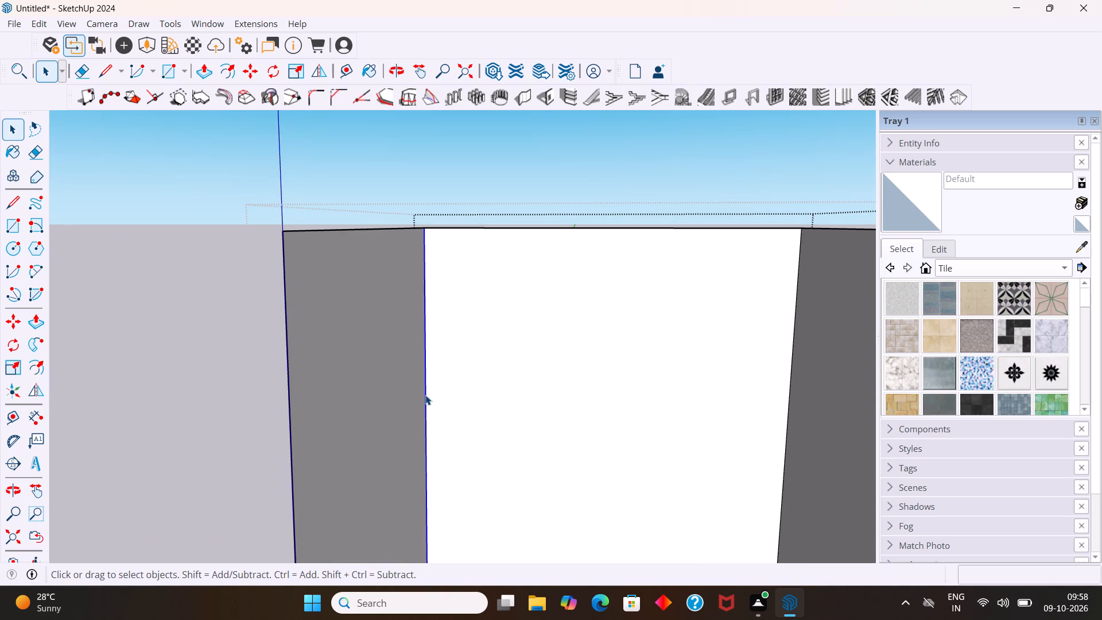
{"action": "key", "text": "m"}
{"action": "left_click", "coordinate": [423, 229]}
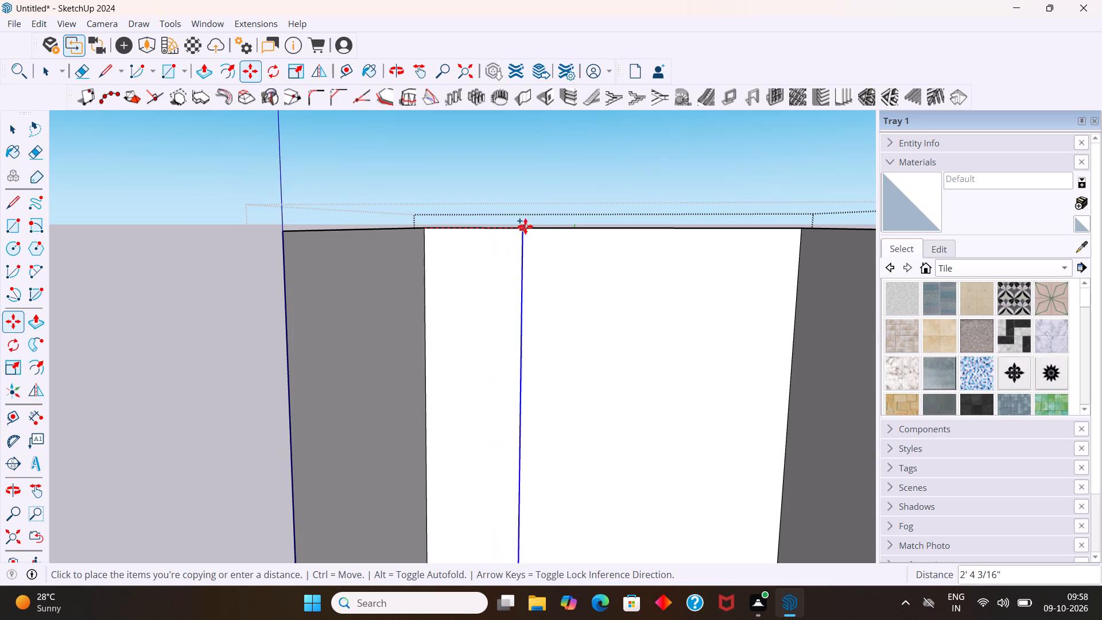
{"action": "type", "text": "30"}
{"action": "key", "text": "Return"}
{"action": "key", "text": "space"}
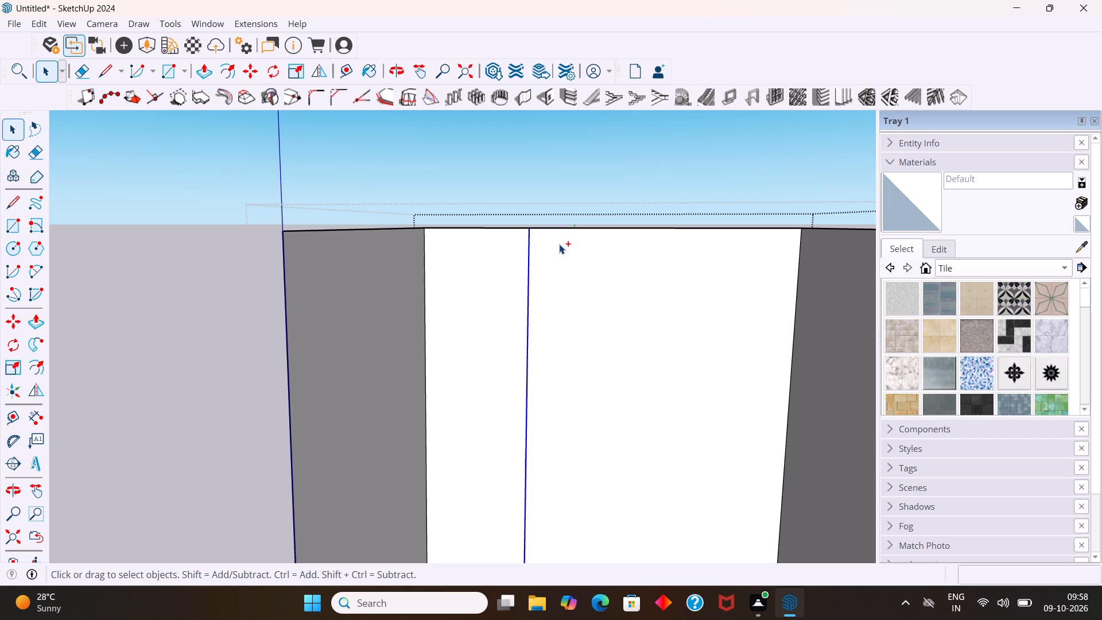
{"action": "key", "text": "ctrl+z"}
Copy the back wall's left vertical edge 30" along its top edge and divide the span into 21 equal spaces.
{"action": "left_click", "coordinate": [425, 273]}
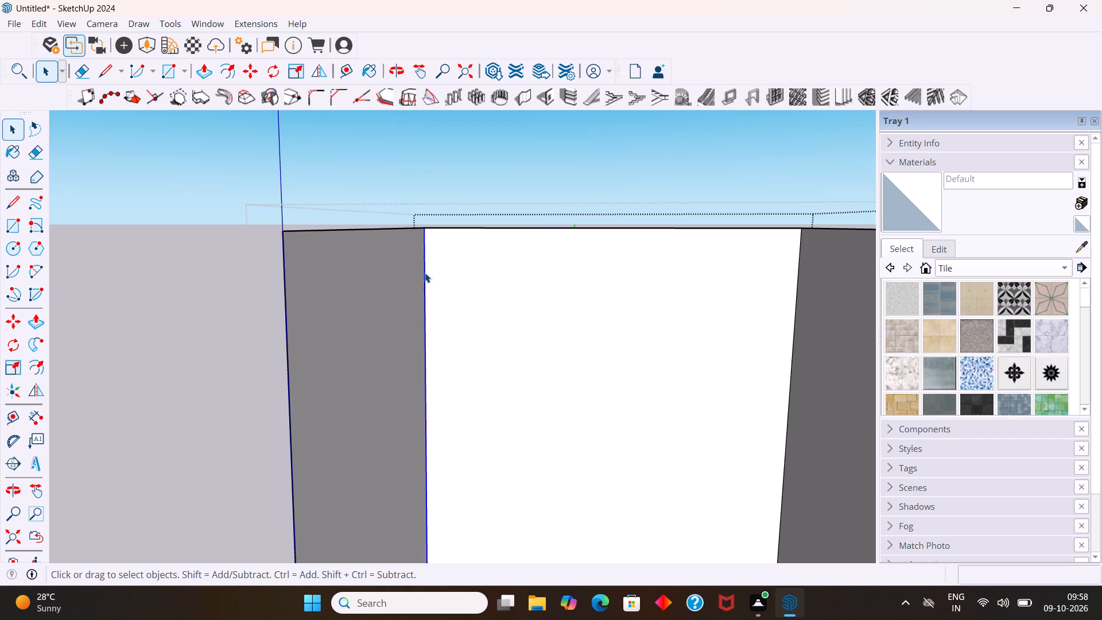
{"action": "key", "text": "m"}
{"action": "left_click", "coordinate": [425, 227]}
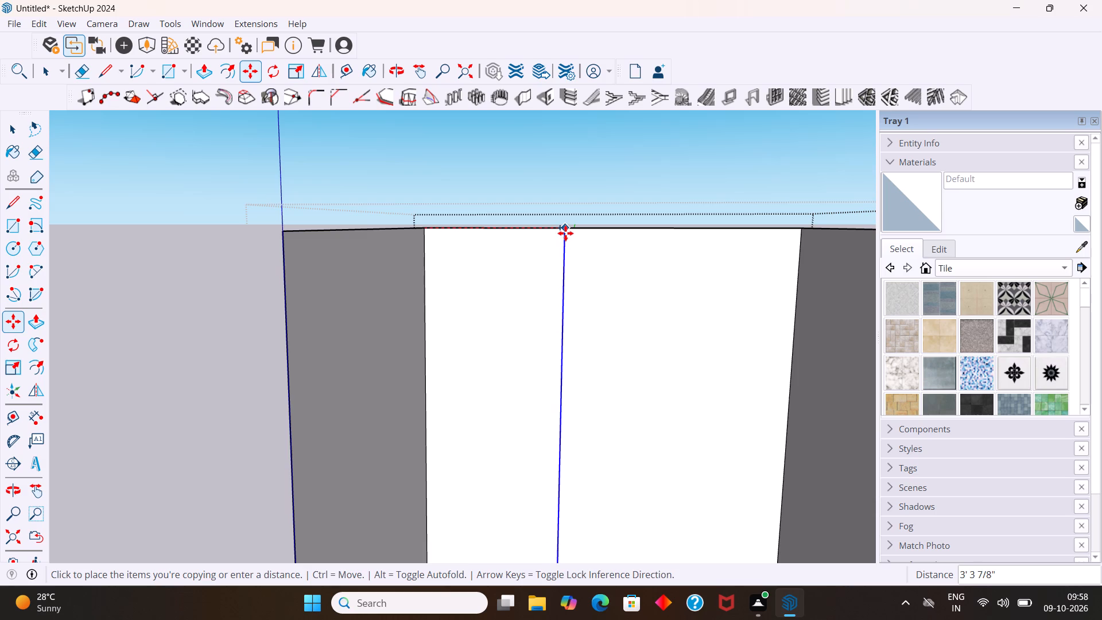
{"action": "type", "text": "30"}
{"action": "key", "text": "Return"}
{"action": "key", "text": "slash"}
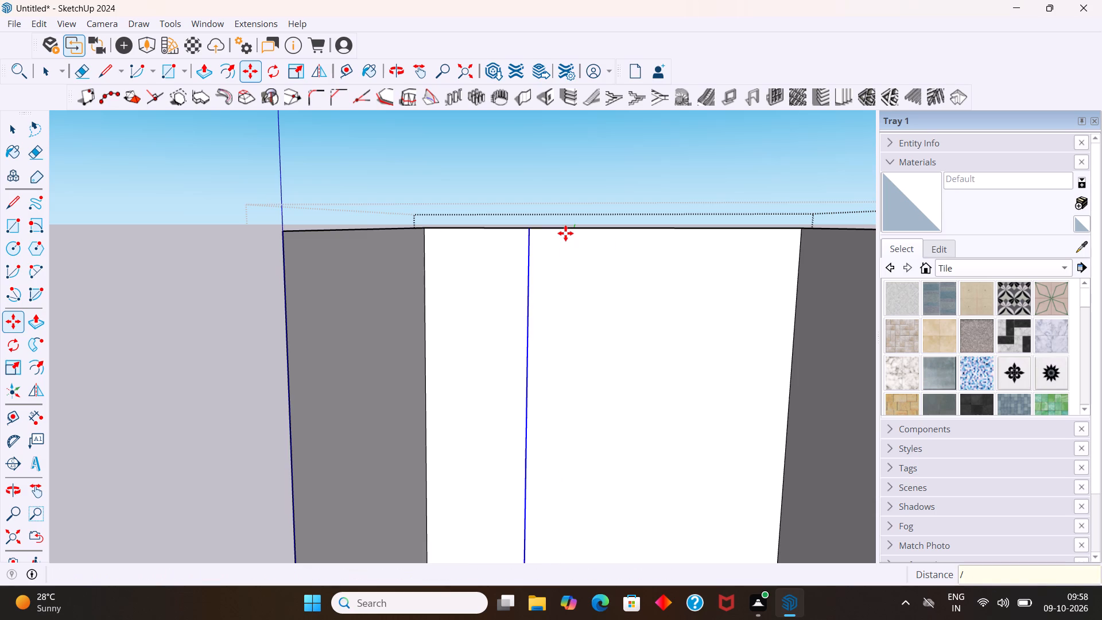
{"action": "type", "text": "21"}
{"action": "key", "text": "Return"}
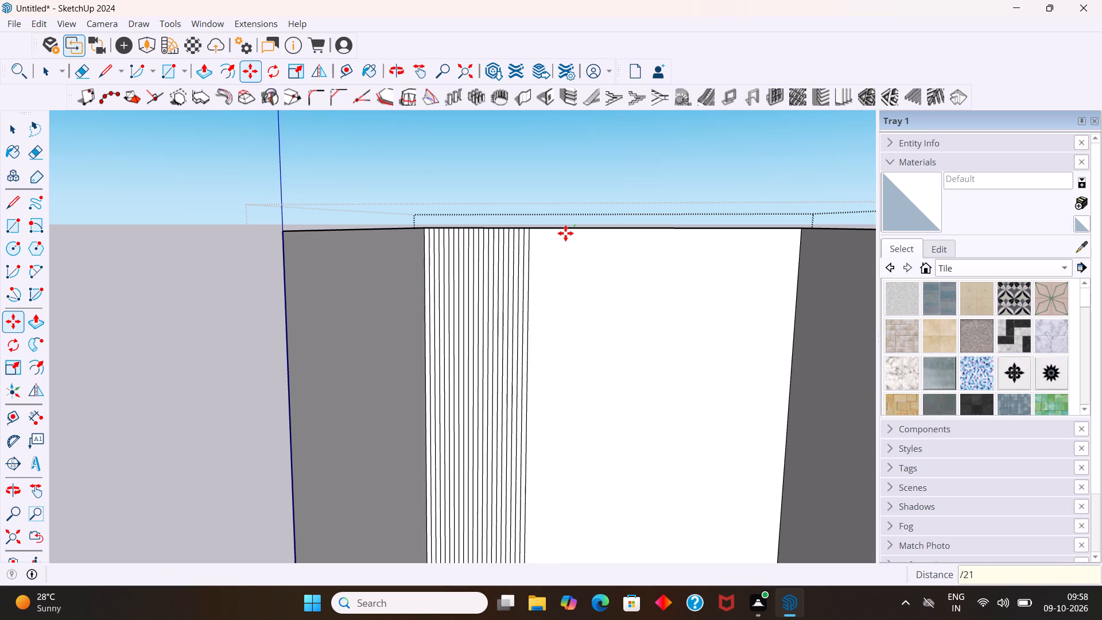
{"action": "key", "text": "space"}
{"action": "scroll", "coordinate": [565, 238], "scroll_direction": "down", "scroll_amount": 7}
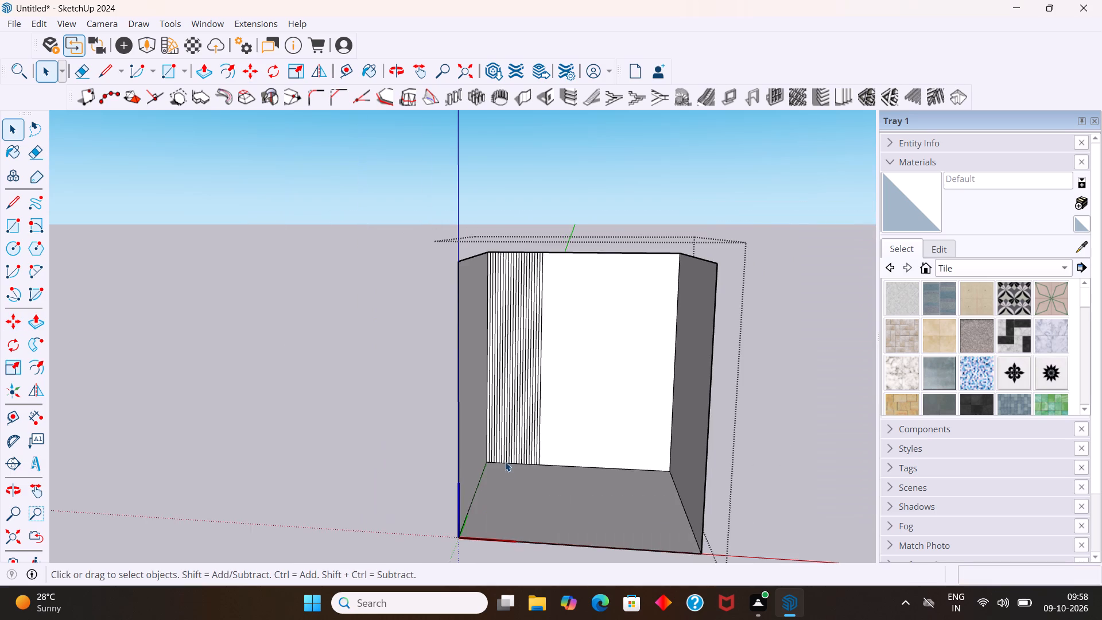
Try to push/pull the second strip on the back wall, and undo back to the wall without strips.
{"action": "scroll", "coordinate": [505, 463], "scroll_direction": "up", "scroll_amount": 15}
{"action": "middle_click_drag", "start_coordinate": [533, 386], "coordinate": [567, 472]}
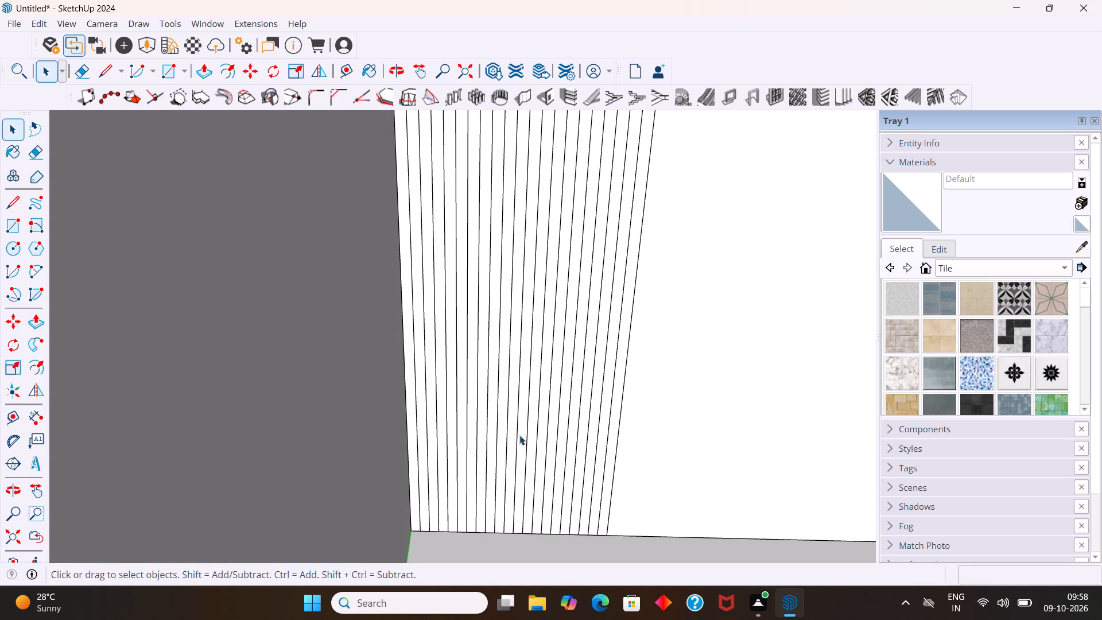
{"action": "middle_click_drag", "start_coordinate": [468, 374], "coordinate": [468, 425]}
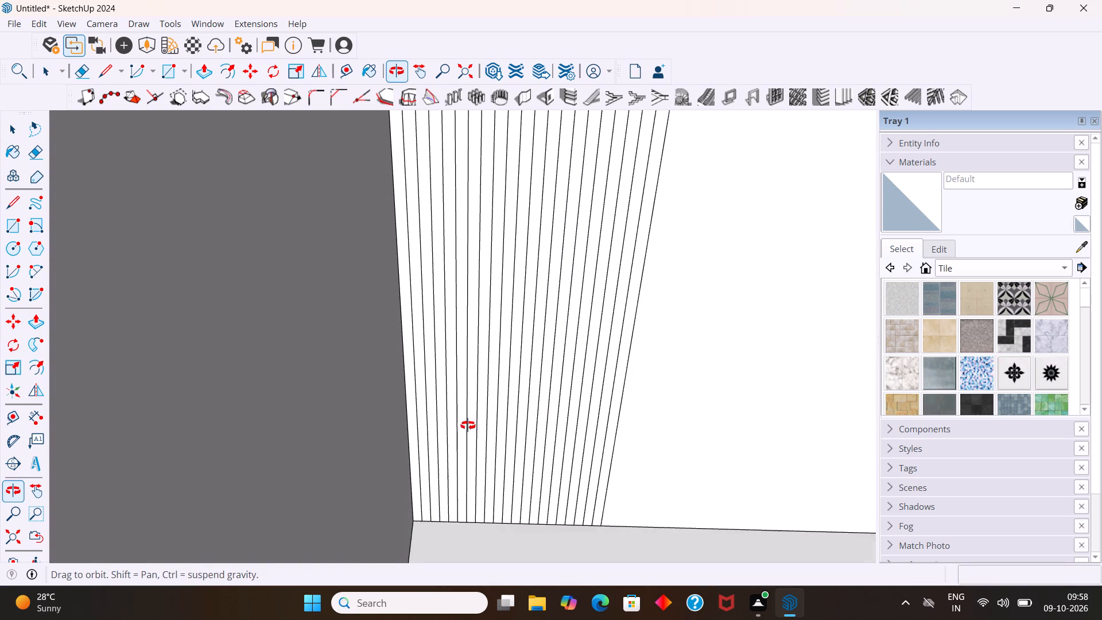
{"action": "middle_click_drag", "start_coordinate": [468, 425], "coordinate": [467, 494]}
{"action": "scroll", "coordinate": [425, 440], "scroll_direction": "up", "scroll_amount": 4}
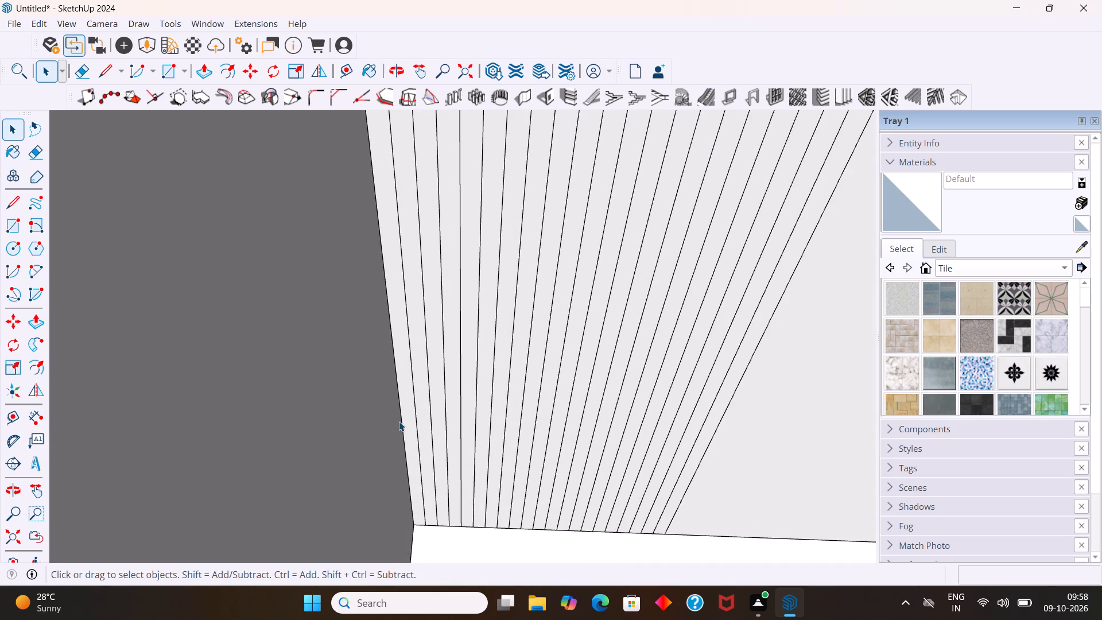
{"action": "left_click", "coordinate": [423, 421]}
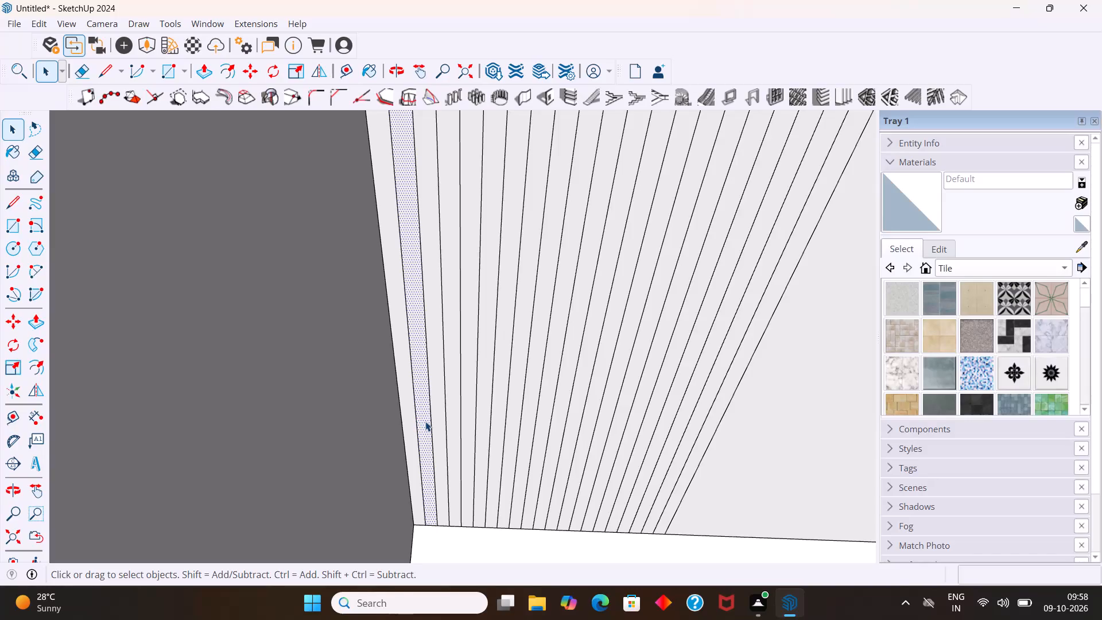
{"action": "key", "text": "p"}
{"action": "left_click_drag", "start_coordinate": [425, 421], "coordinate": [425, 428]}
{"action": "key", "text": "ctrl+z"}
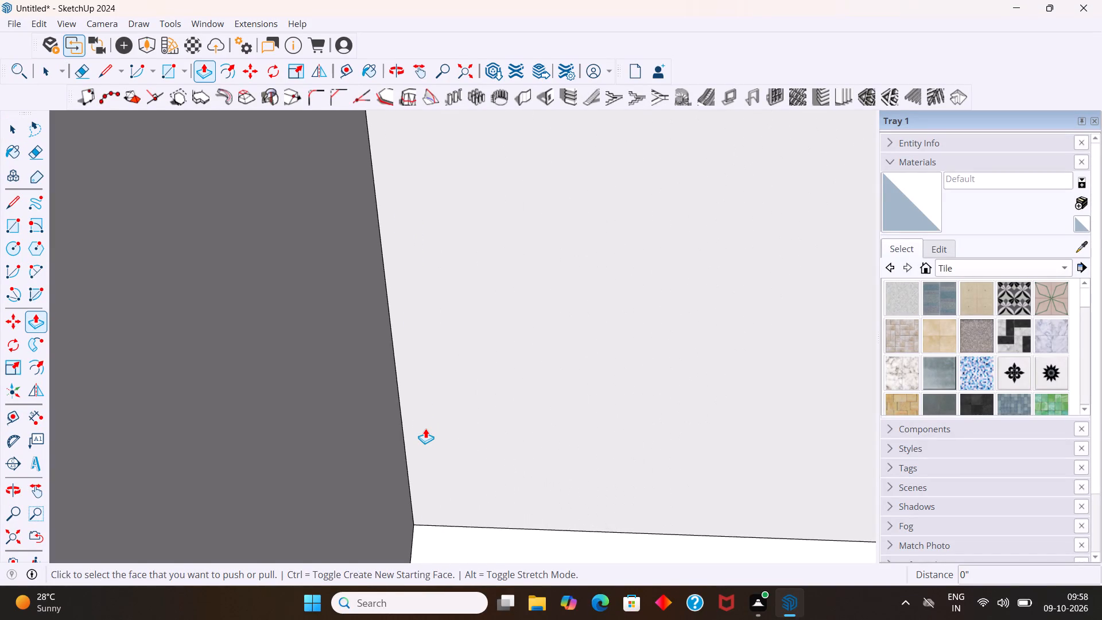
{"action": "key", "text": "space"}
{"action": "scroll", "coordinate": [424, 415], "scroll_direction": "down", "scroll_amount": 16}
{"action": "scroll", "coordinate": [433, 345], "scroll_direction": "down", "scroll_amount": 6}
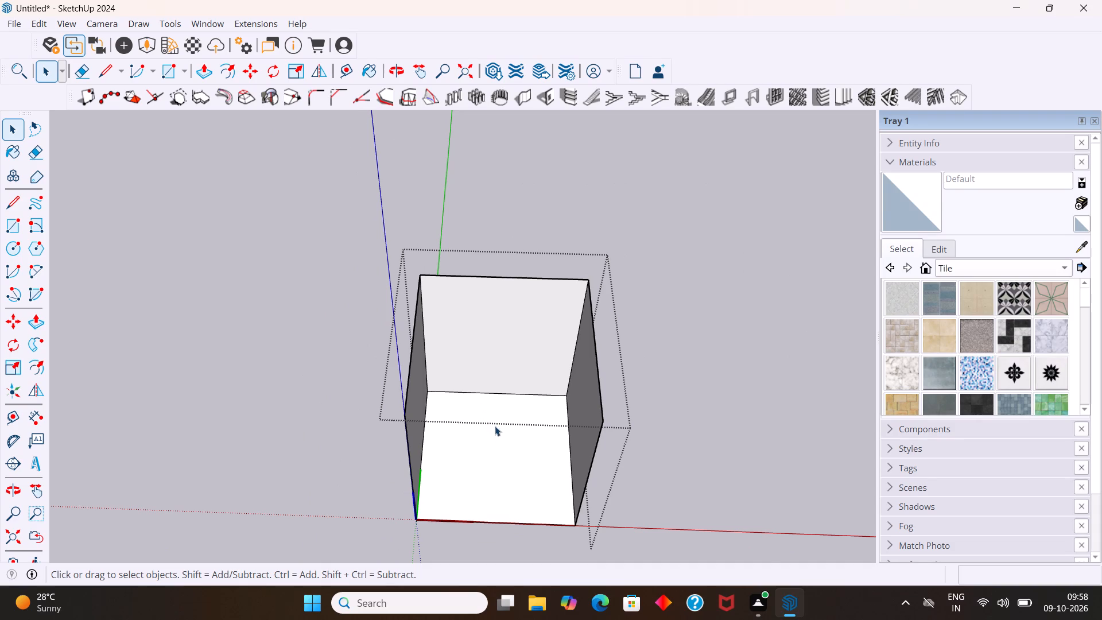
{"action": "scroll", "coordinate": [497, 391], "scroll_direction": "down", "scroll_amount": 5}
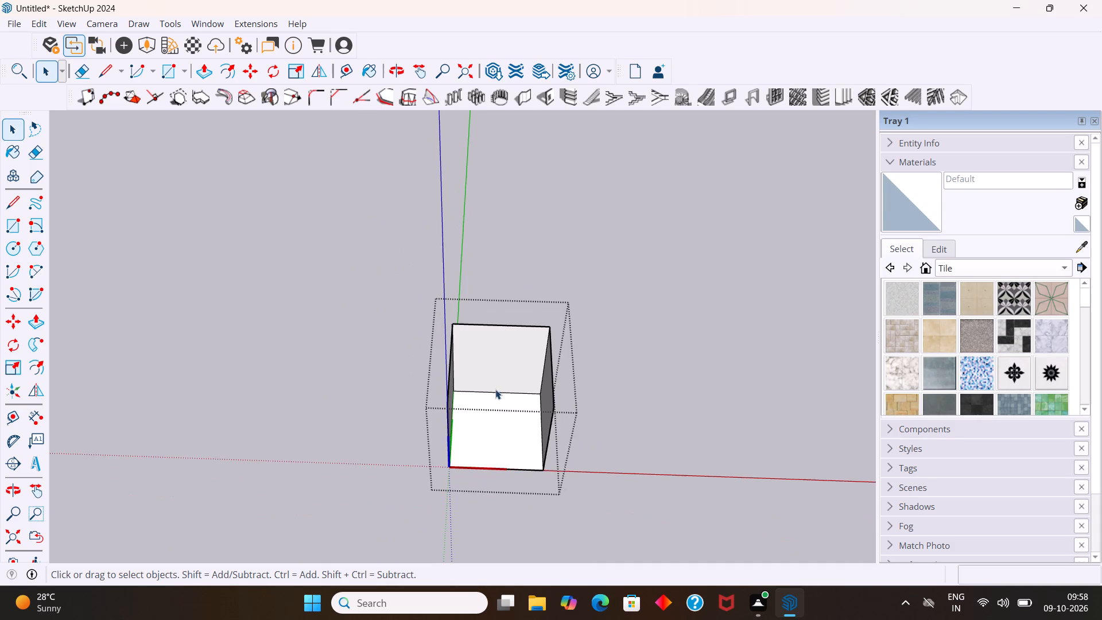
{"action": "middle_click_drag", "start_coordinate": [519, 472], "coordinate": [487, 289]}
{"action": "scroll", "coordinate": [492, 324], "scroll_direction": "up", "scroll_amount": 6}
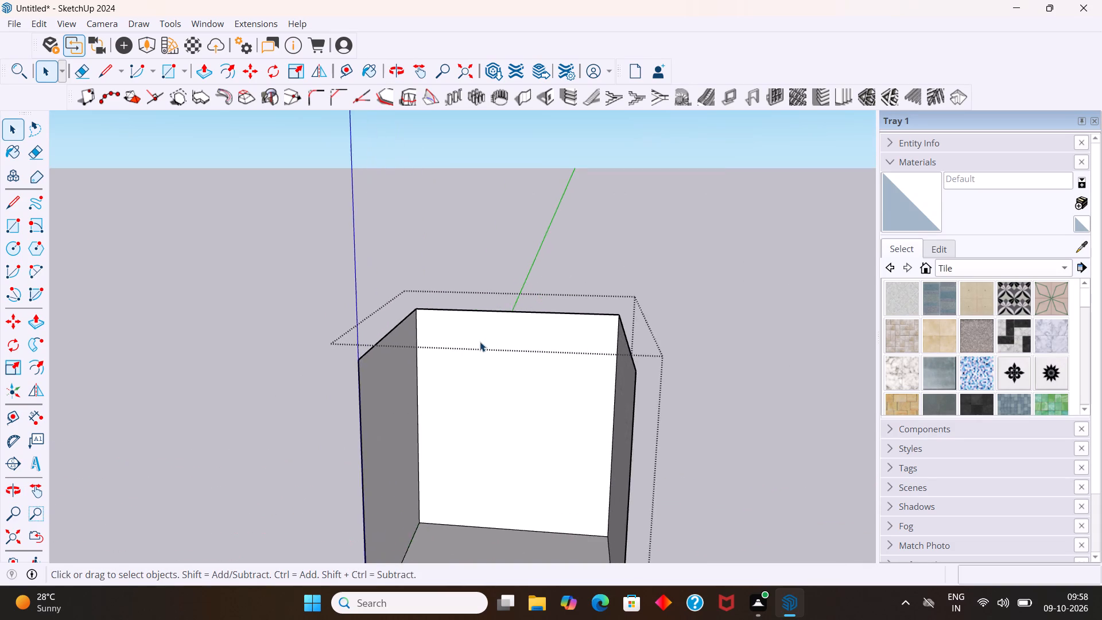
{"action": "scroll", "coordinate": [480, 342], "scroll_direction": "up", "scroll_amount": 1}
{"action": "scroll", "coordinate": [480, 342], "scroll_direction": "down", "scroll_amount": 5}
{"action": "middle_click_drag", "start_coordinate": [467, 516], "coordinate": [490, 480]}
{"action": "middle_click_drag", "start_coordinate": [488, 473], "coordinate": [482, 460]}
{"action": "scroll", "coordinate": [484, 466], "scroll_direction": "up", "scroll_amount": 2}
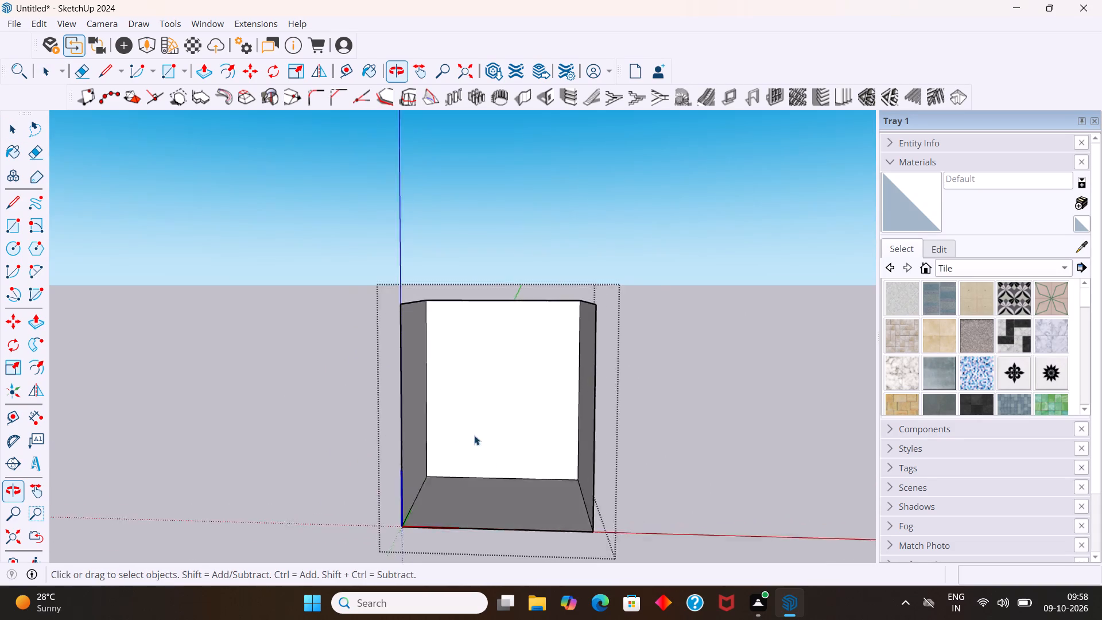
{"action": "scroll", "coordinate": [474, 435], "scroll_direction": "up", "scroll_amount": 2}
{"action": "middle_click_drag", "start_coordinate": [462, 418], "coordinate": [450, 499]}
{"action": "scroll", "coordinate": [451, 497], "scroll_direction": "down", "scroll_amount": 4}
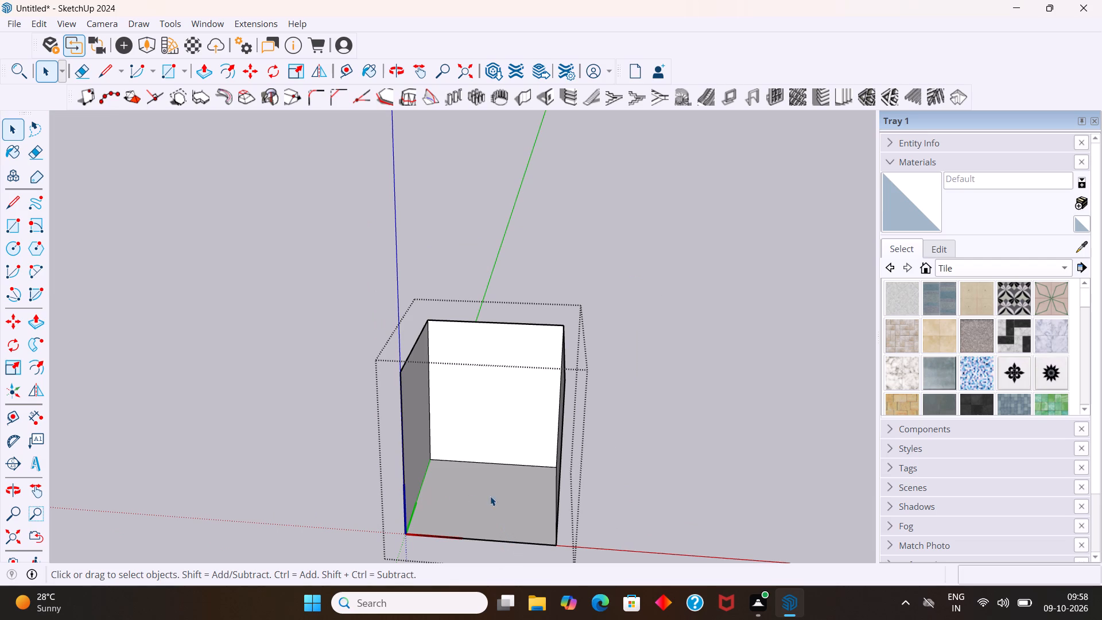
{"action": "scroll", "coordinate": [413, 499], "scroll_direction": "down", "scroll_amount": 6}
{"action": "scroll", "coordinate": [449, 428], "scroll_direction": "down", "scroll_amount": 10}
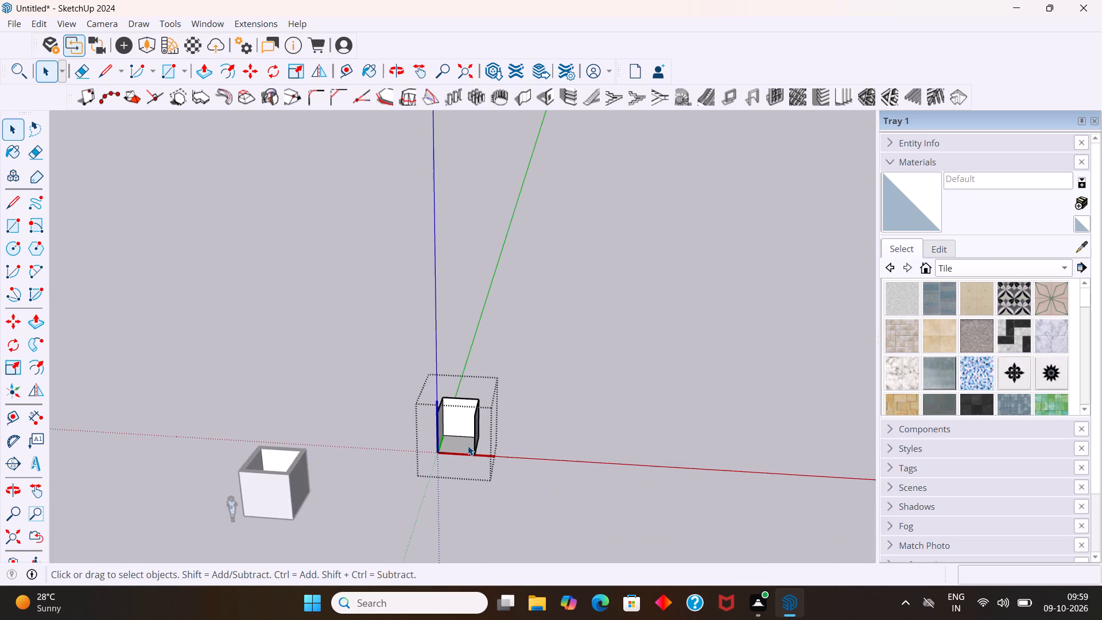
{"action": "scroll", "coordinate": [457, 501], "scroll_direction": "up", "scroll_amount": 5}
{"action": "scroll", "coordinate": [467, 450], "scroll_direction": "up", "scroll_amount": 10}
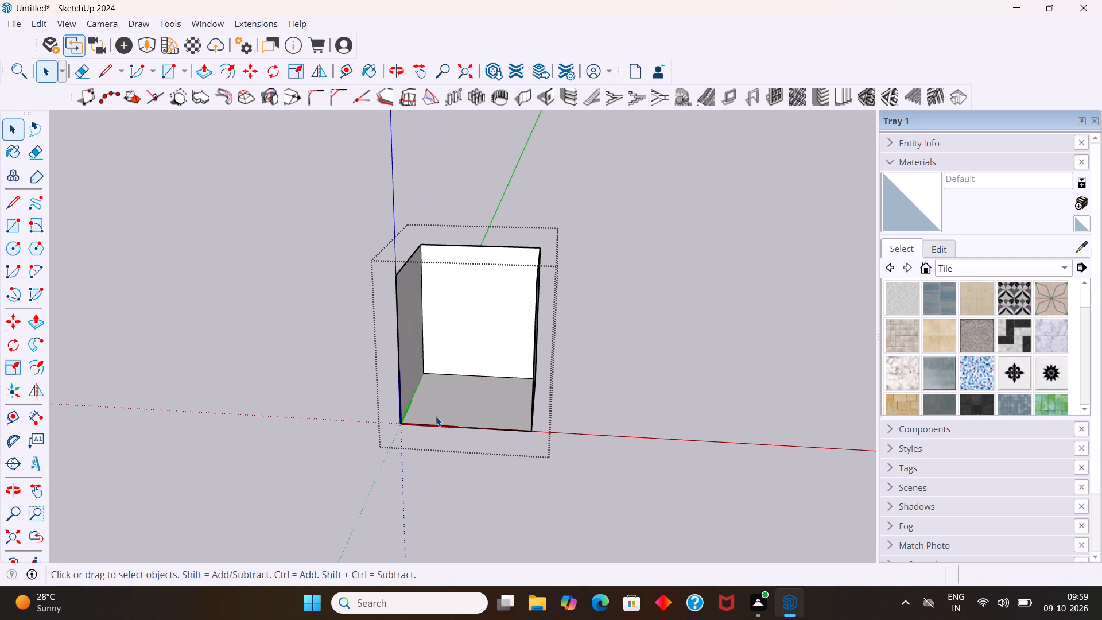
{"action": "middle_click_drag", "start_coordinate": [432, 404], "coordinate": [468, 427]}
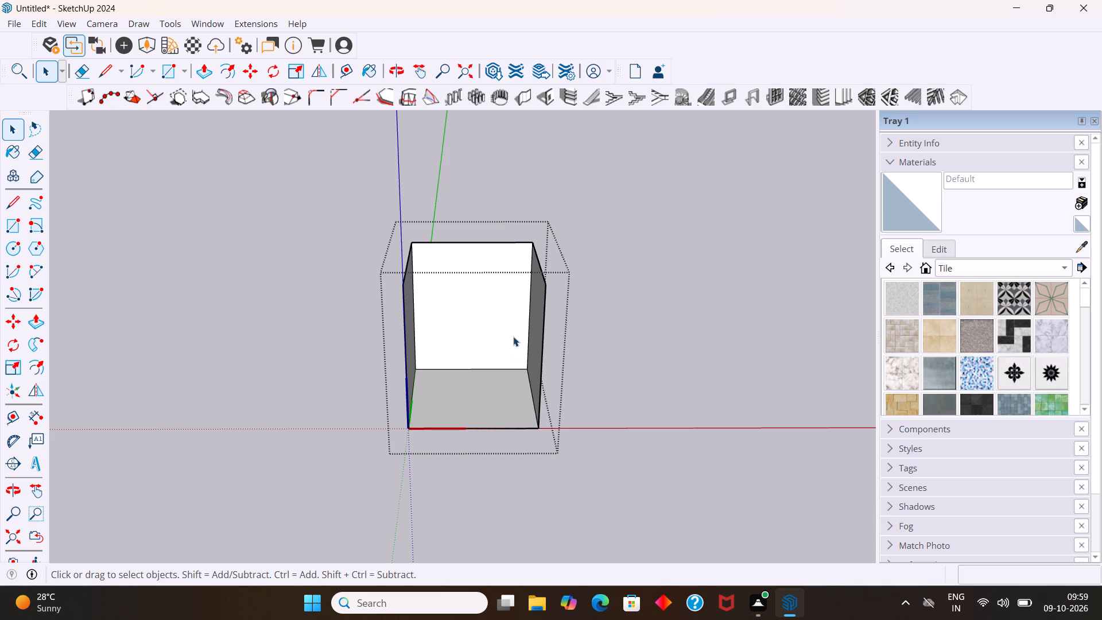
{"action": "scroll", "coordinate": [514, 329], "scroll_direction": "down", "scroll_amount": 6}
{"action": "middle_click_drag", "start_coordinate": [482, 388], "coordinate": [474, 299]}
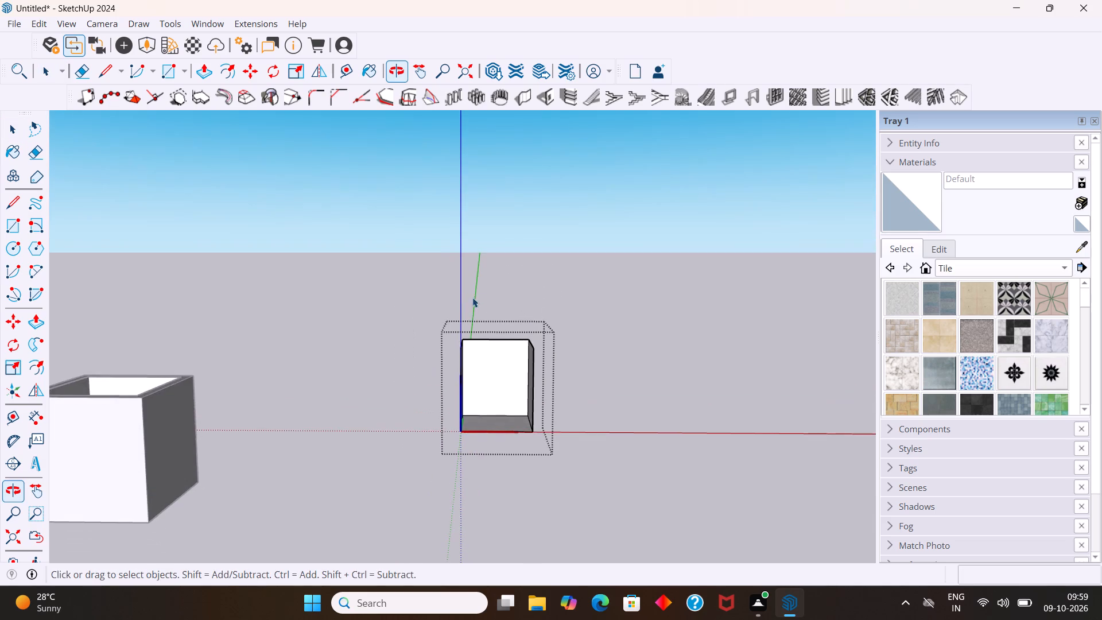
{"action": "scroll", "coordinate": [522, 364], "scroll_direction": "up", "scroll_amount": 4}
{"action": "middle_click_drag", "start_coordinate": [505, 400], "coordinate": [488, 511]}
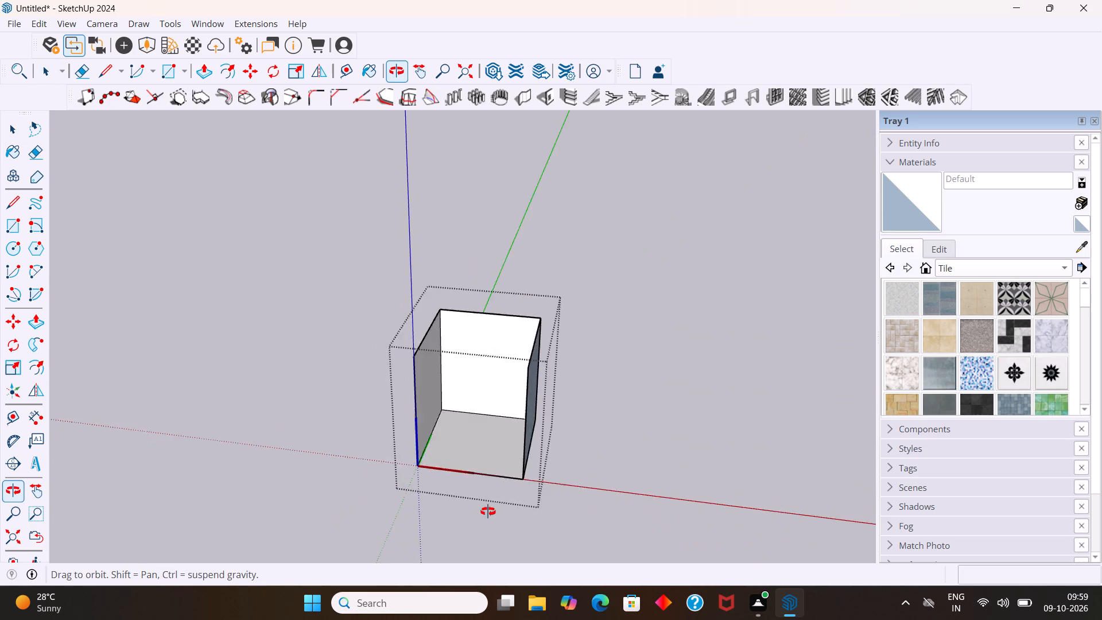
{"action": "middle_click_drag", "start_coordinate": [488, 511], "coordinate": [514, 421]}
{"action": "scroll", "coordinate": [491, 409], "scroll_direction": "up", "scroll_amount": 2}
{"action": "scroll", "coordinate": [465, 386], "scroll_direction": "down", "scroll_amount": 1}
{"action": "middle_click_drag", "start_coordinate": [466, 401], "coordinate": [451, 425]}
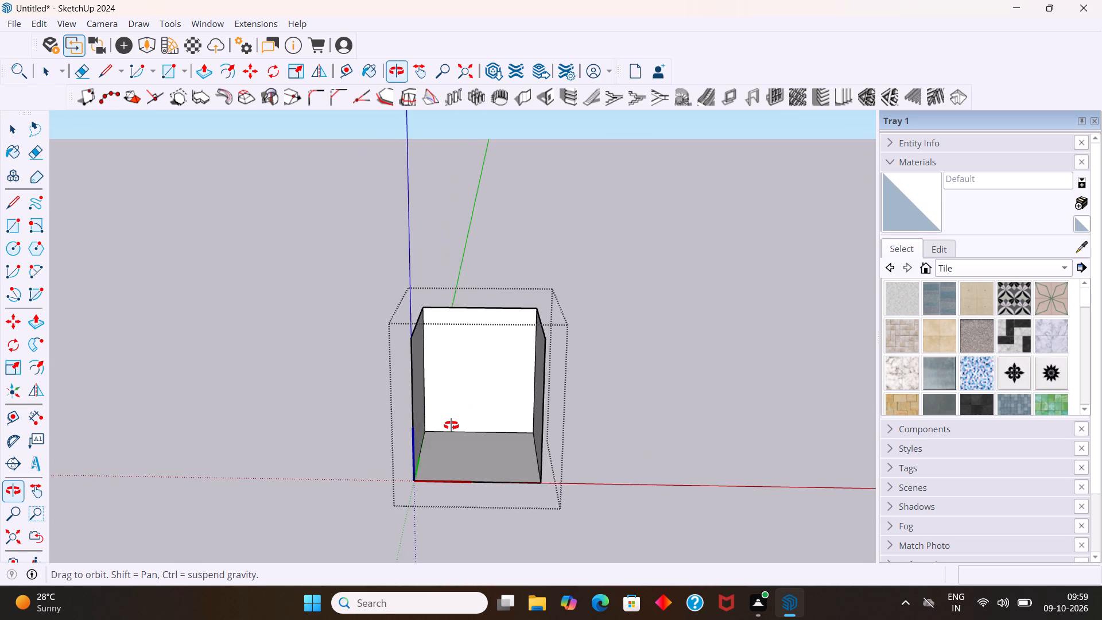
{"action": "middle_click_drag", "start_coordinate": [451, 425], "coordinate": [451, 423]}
Copy the back wall's left vertical edge 3' along its bottom edge and divide the span into 21 equal spaces.
{"action": "scroll", "coordinate": [389, 389], "scroll_direction": "up", "scroll_amount": 2}
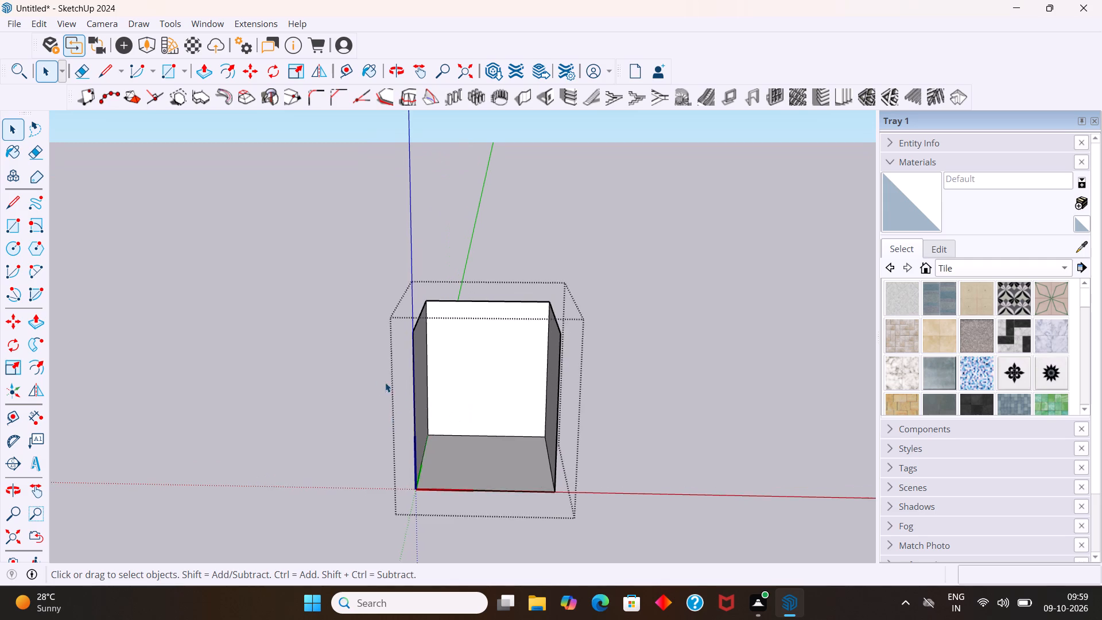
{"action": "scroll", "coordinate": [385, 382], "scroll_direction": "up", "scroll_amount": 2}
{"action": "scroll", "coordinate": [503, 411], "scroll_direction": "up", "scroll_amount": 3}
{"action": "scroll", "coordinate": [406, 403], "scroll_direction": "up", "scroll_amount": 1}
{"action": "middle_click_drag", "start_coordinate": [395, 405], "coordinate": [358, 413]}
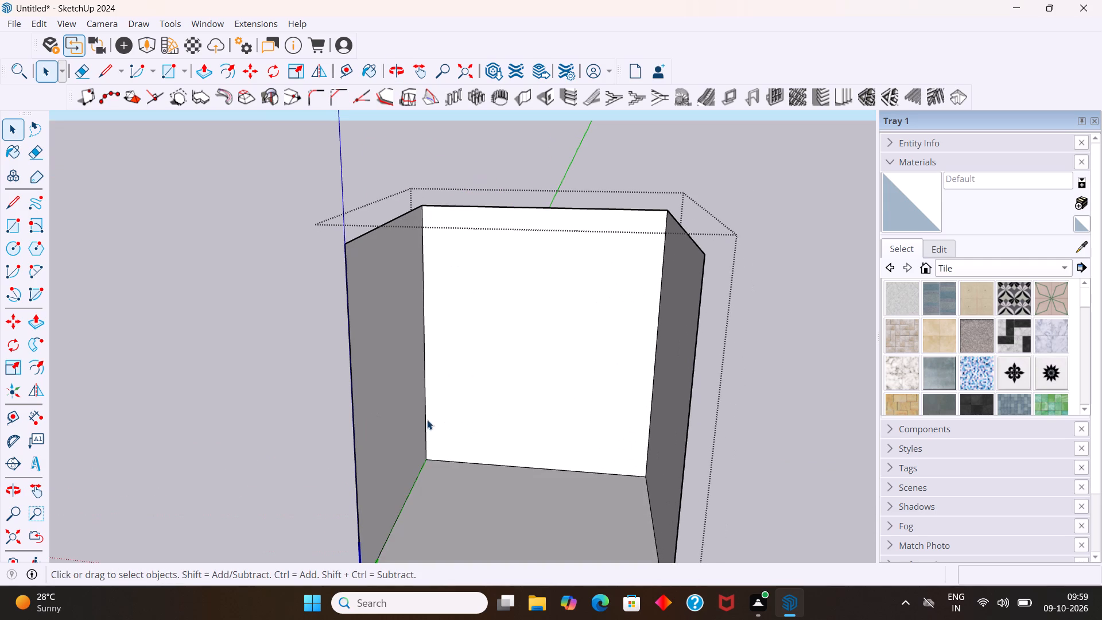
{"action": "left_click", "coordinate": [426, 427]}
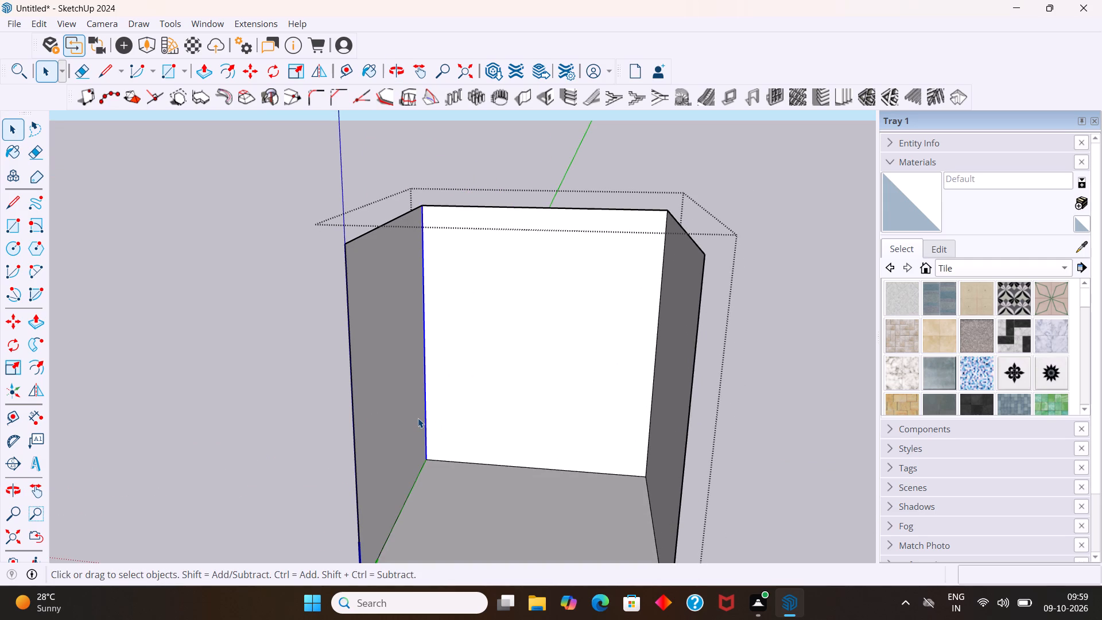
{"action": "key", "text": "m"}
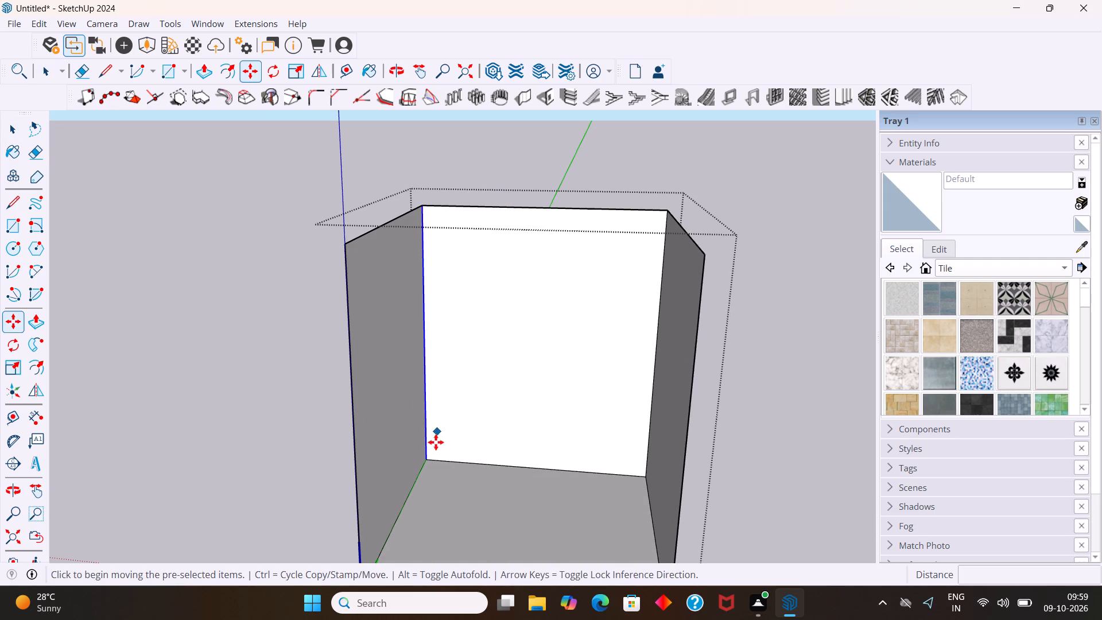
{"action": "left_click", "coordinate": [425, 459]}
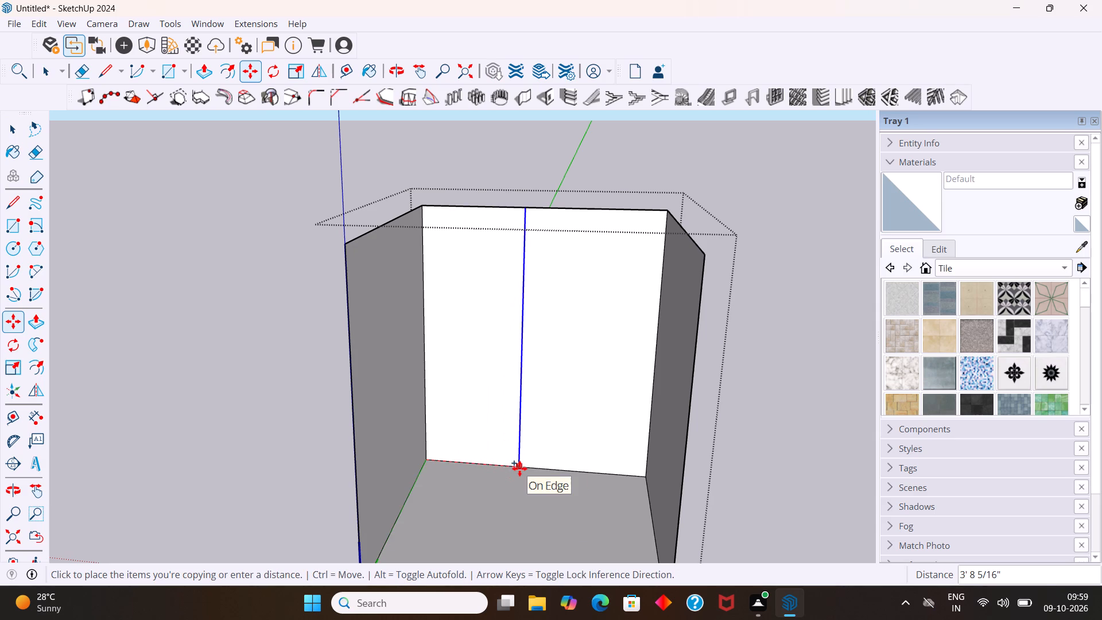
{"action": "key", "text": "3"}
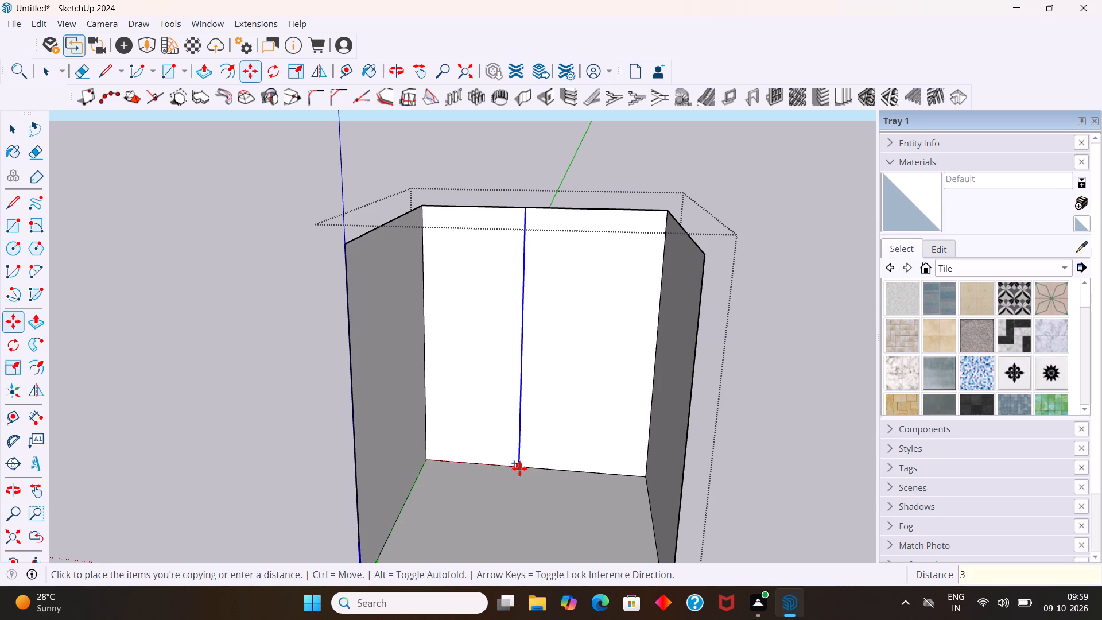
{"action": "key", "text": "apostrophe"}
{"action": "key", "text": "Return"}
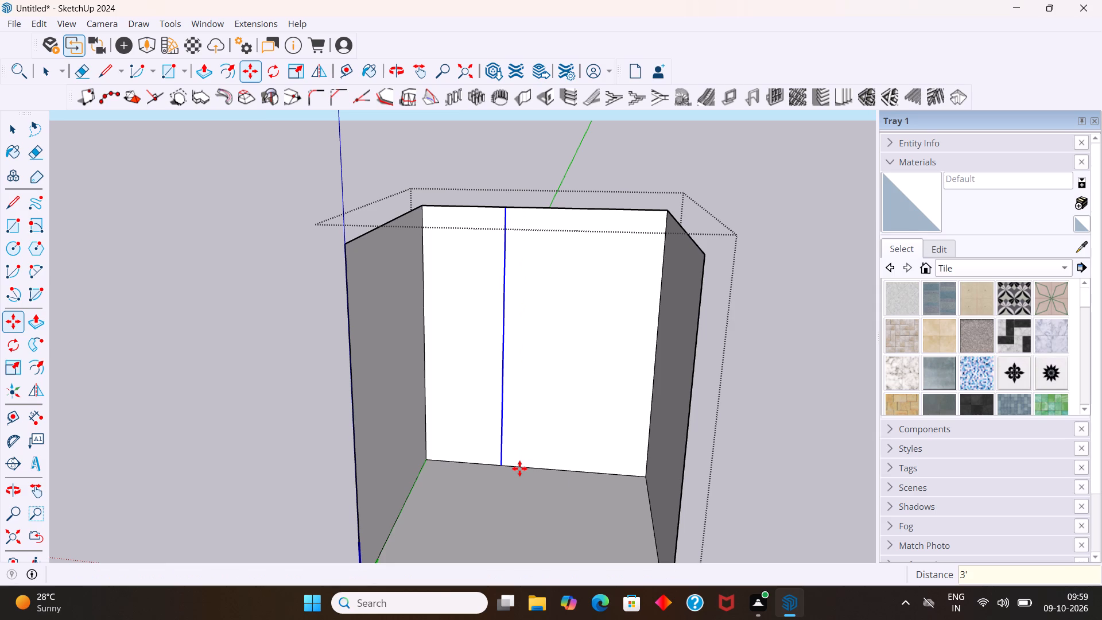
{"action": "key", "text": "slash"}
{"action": "type", "text": "21"}
{"action": "key", "text": "Return"}
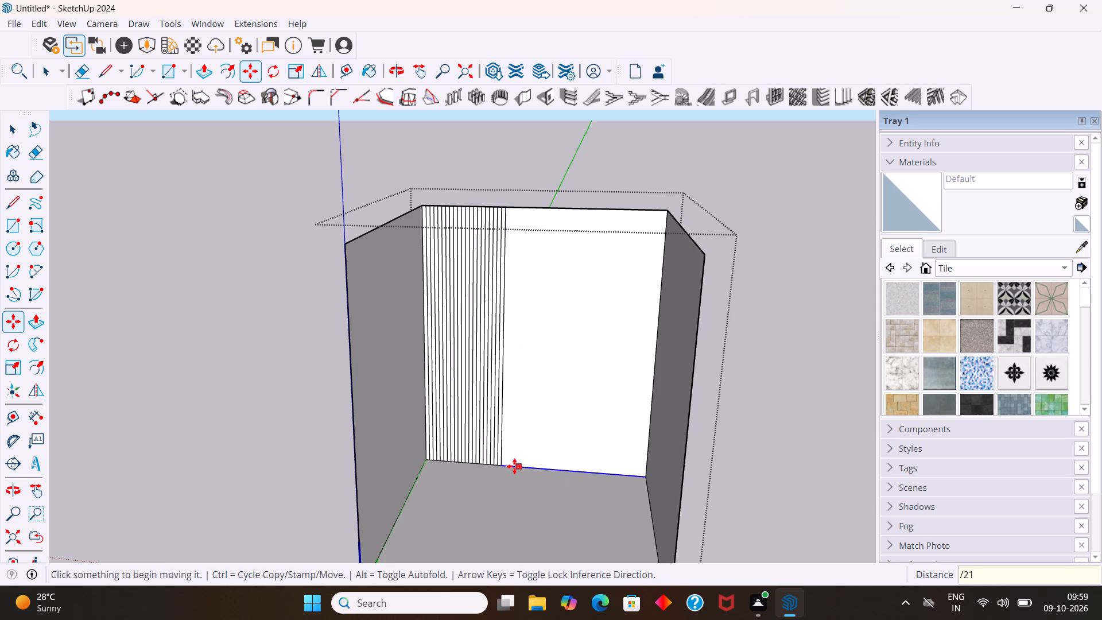
{"action": "key", "text": "space"}
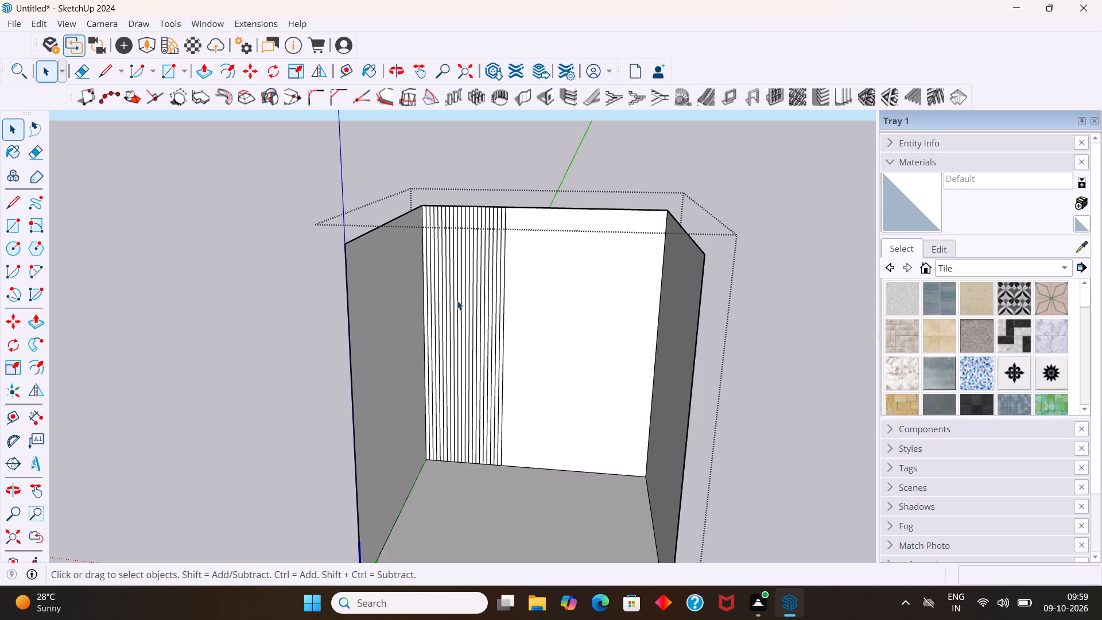
Pull the second strip from the back wall's left corner 0.5" out into the room.
{"action": "scroll", "coordinate": [424, 134], "scroll_direction": "up", "scroll_amount": 3}
{"action": "scroll", "coordinate": [397, 219], "scroll_direction": "up", "scroll_amount": 9}
{"action": "middle_click_drag", "start_coordinate": [424, 200], "coordinate": [441, 220]}
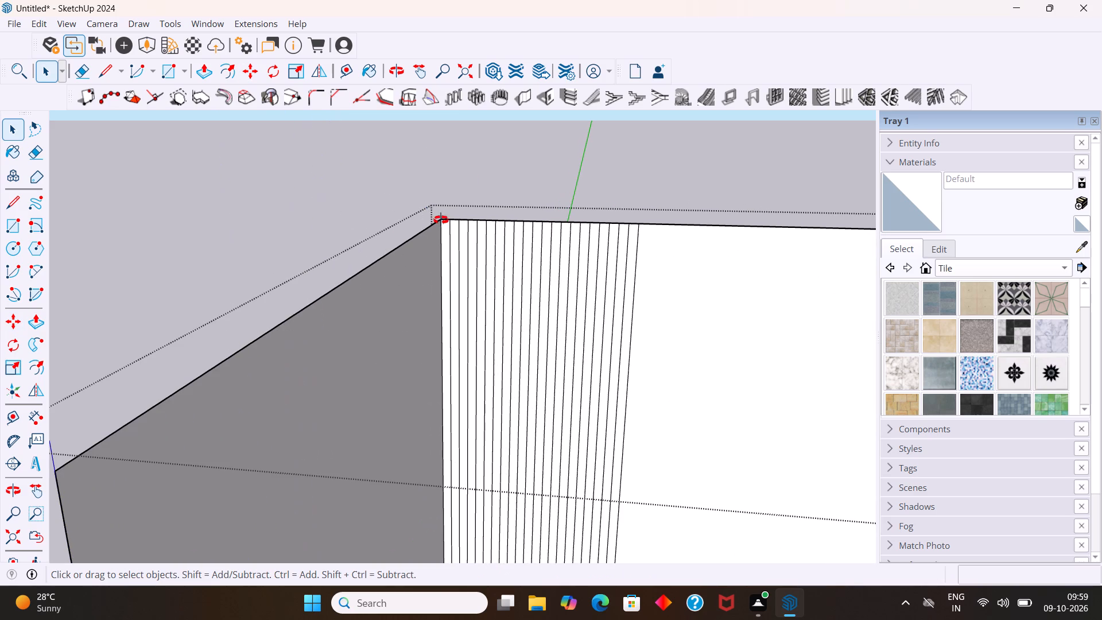
{"action": "middle_click_drag", "start_coordinate": [441, 220], "coordinate": [498, 305]}
{"action": "scroll", "coordinate": [468, 186], "scroll_direction": "up", "scroll_amount": 8}
{"action": "left_click", "coordinate": [449, 272]}
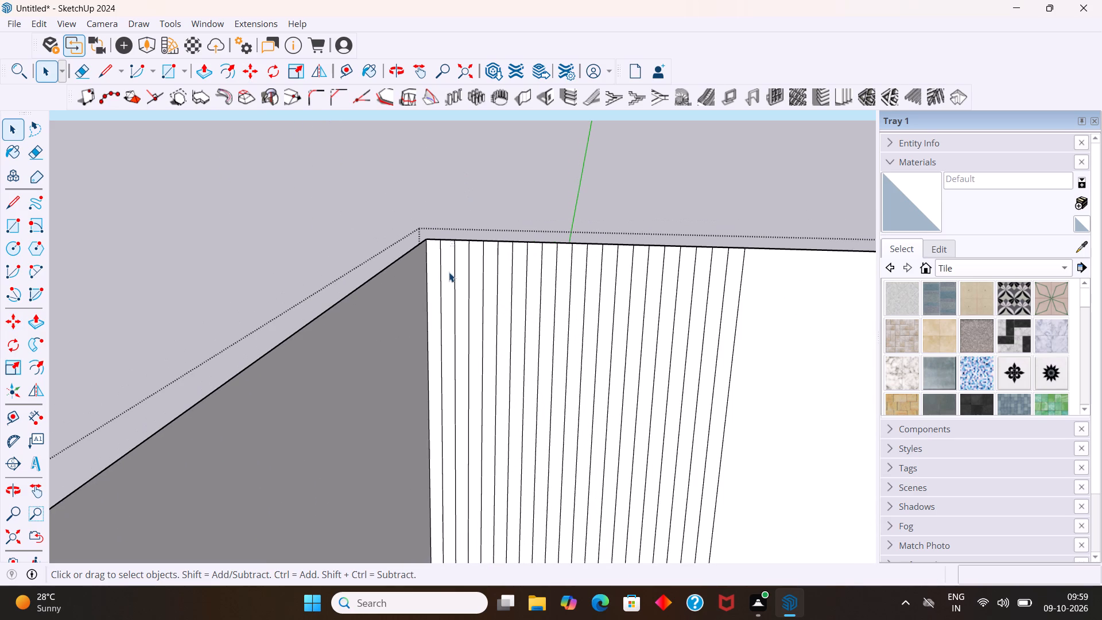
{"action": "key", "text": "p"}
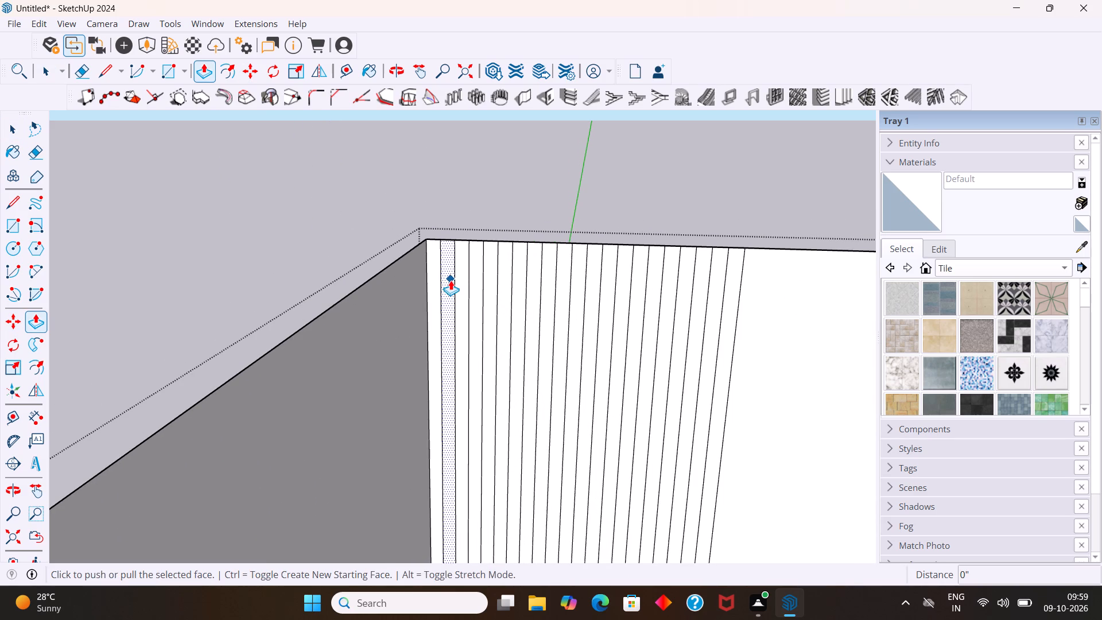
{"action": "left_click_drag", "start_coordinate": [449, 281], "coordinate": [449, 294]}
{"action": "type", "text": "0.5"}
{"action": "key", "text": "Return"}
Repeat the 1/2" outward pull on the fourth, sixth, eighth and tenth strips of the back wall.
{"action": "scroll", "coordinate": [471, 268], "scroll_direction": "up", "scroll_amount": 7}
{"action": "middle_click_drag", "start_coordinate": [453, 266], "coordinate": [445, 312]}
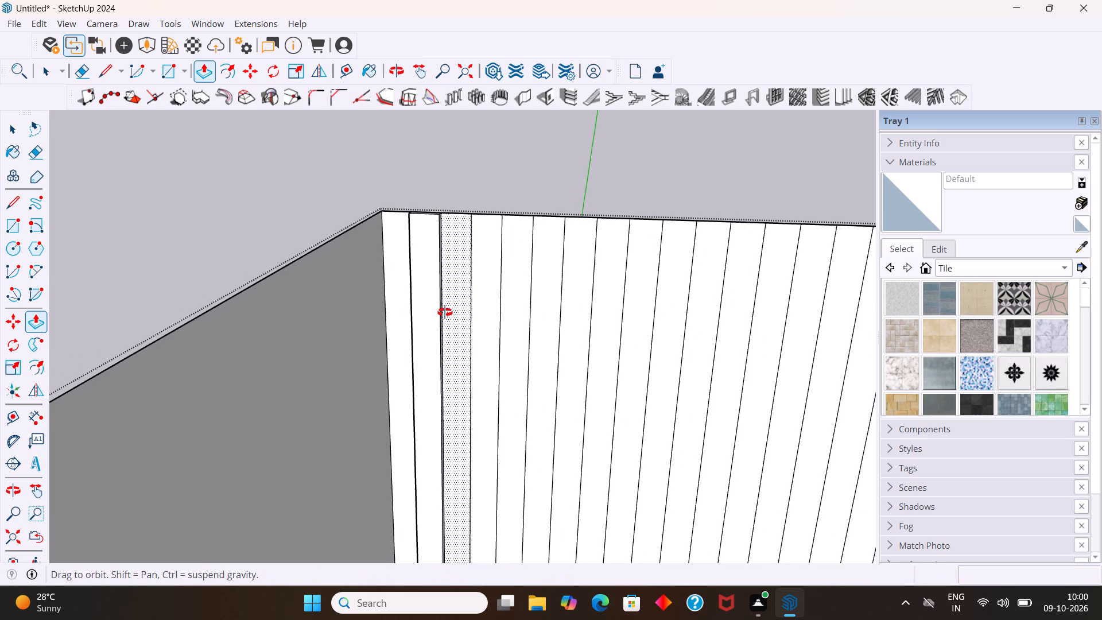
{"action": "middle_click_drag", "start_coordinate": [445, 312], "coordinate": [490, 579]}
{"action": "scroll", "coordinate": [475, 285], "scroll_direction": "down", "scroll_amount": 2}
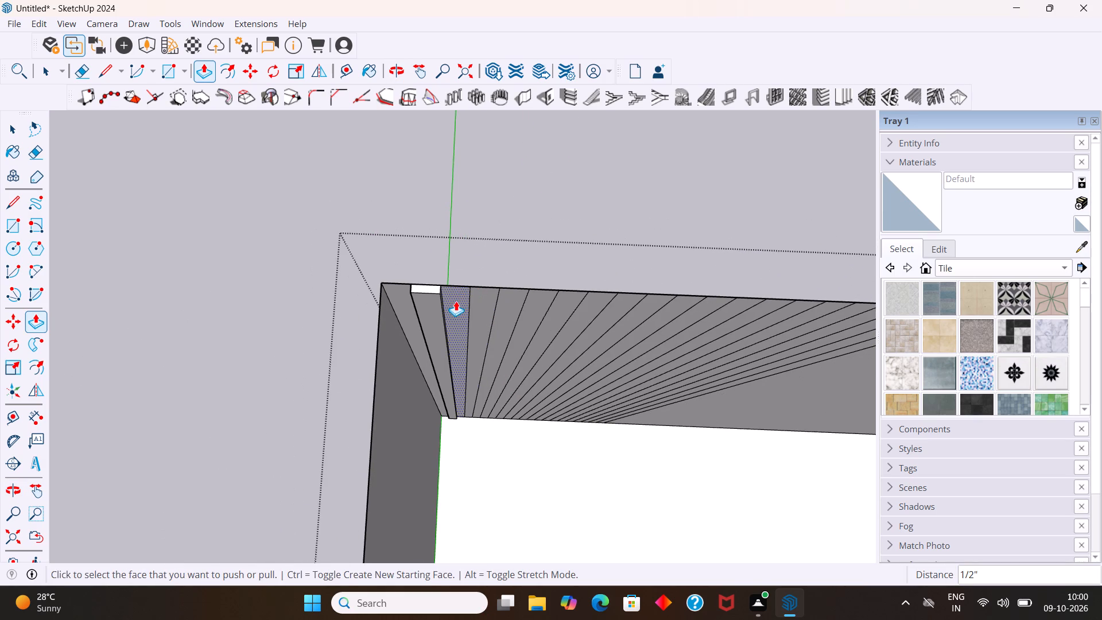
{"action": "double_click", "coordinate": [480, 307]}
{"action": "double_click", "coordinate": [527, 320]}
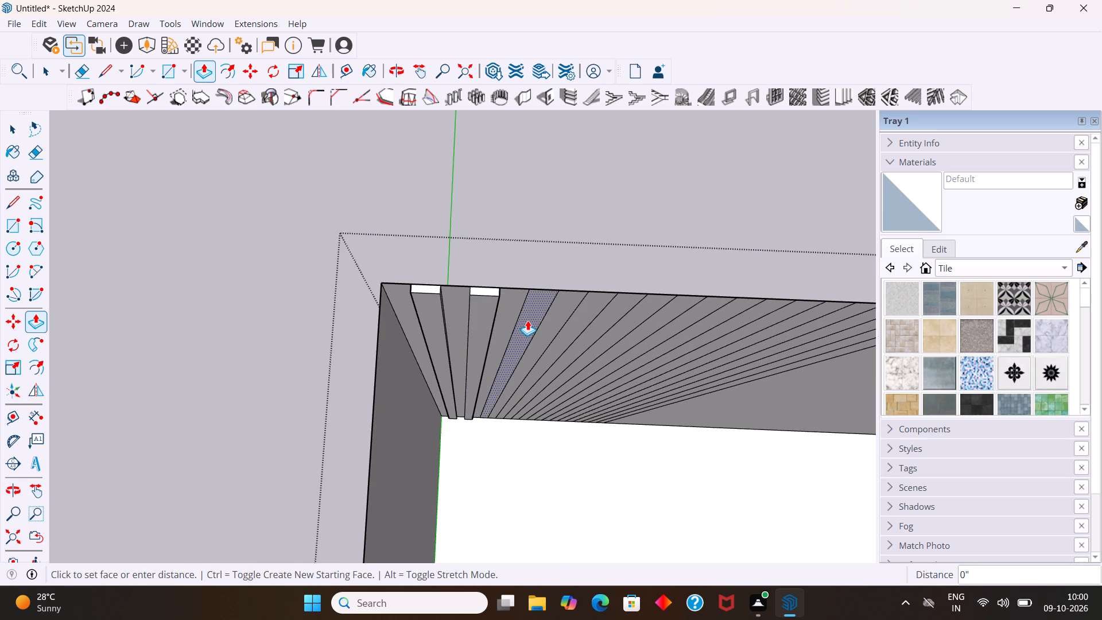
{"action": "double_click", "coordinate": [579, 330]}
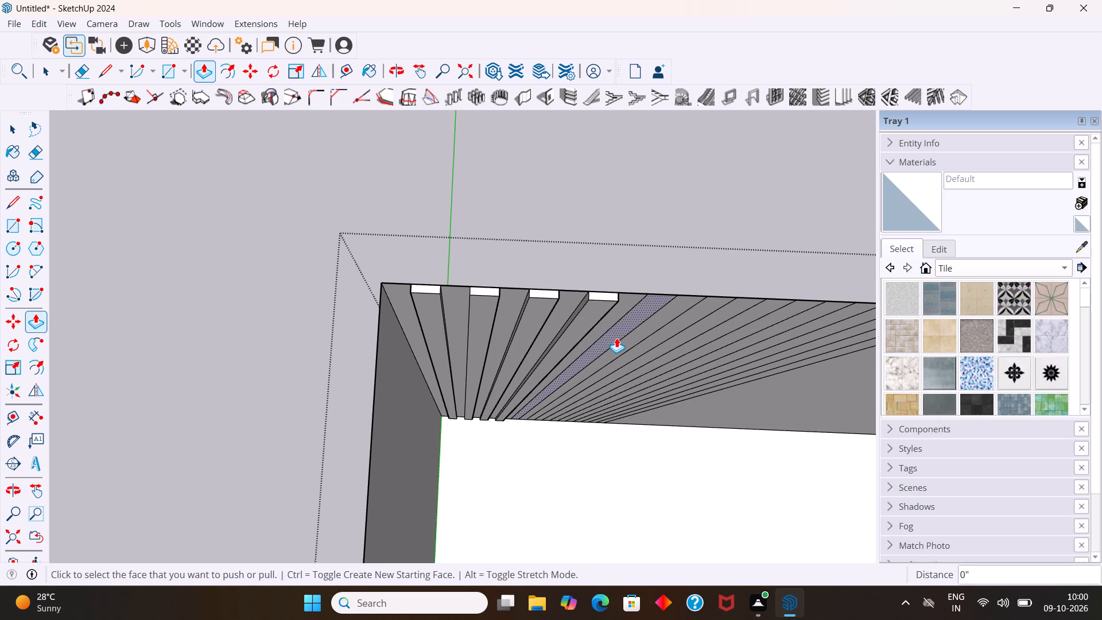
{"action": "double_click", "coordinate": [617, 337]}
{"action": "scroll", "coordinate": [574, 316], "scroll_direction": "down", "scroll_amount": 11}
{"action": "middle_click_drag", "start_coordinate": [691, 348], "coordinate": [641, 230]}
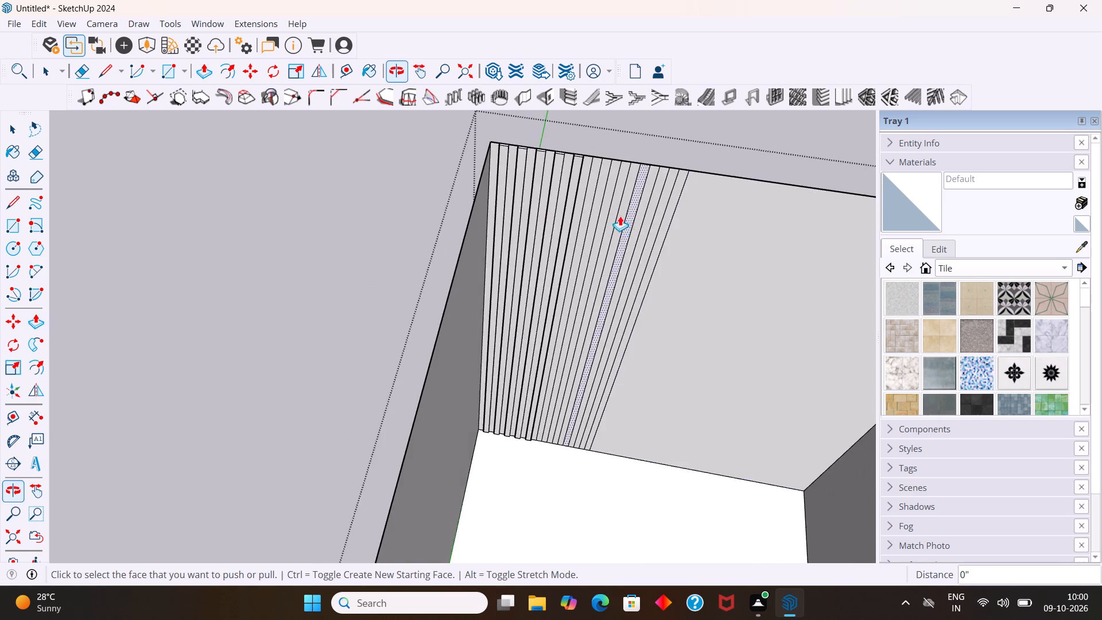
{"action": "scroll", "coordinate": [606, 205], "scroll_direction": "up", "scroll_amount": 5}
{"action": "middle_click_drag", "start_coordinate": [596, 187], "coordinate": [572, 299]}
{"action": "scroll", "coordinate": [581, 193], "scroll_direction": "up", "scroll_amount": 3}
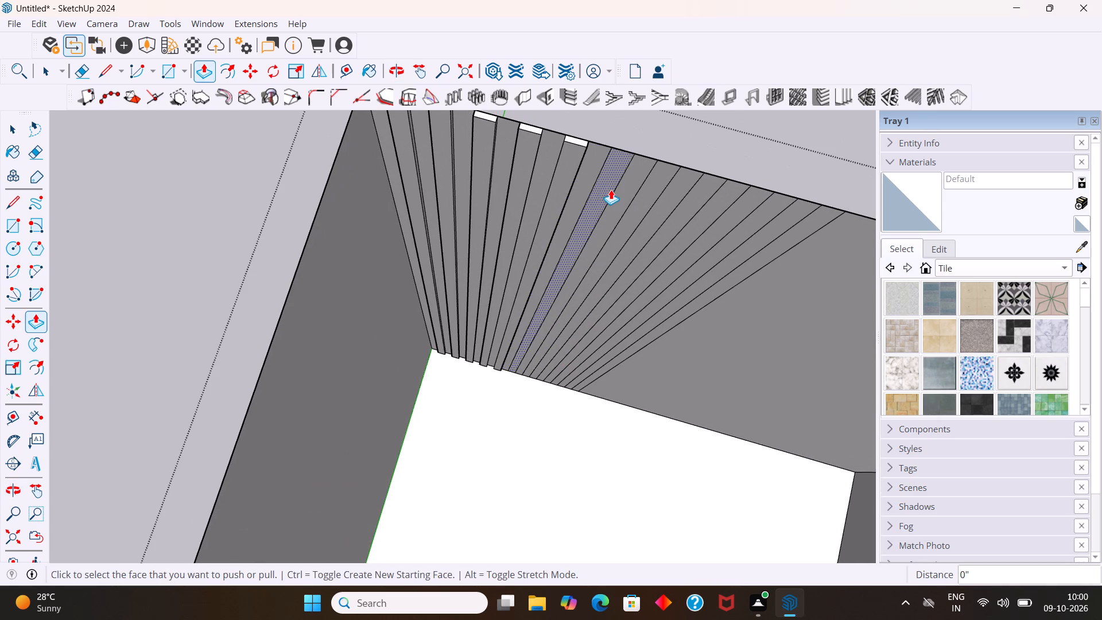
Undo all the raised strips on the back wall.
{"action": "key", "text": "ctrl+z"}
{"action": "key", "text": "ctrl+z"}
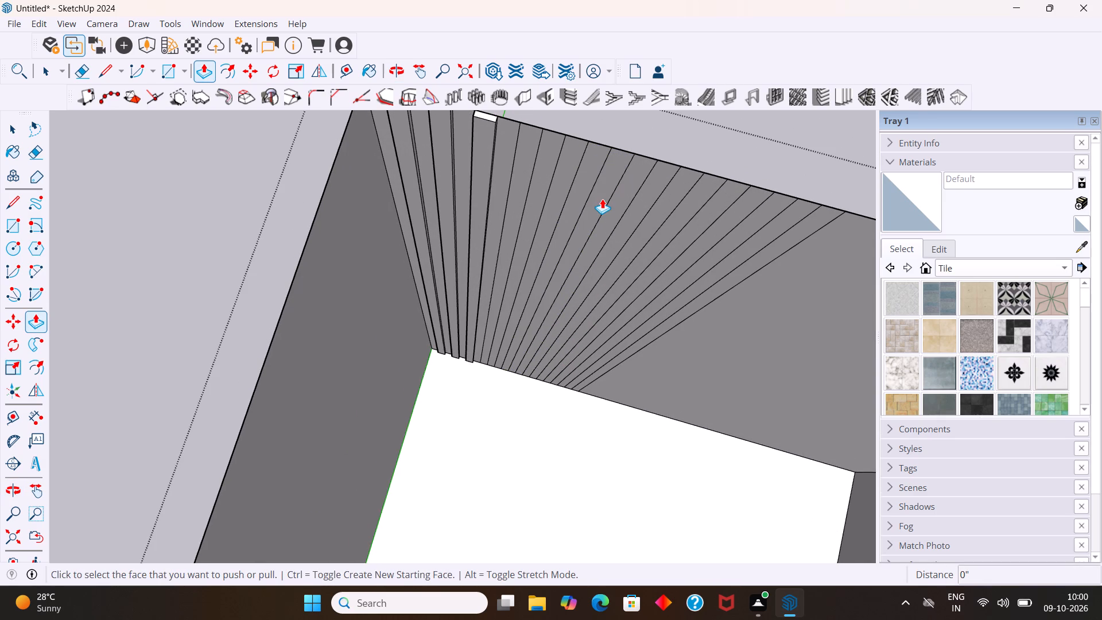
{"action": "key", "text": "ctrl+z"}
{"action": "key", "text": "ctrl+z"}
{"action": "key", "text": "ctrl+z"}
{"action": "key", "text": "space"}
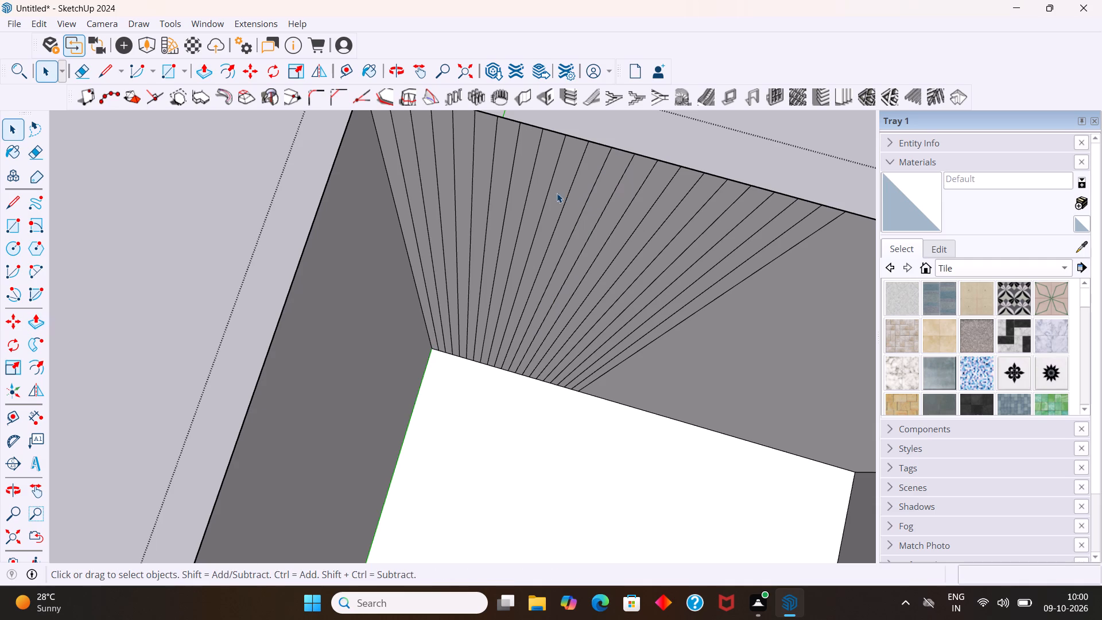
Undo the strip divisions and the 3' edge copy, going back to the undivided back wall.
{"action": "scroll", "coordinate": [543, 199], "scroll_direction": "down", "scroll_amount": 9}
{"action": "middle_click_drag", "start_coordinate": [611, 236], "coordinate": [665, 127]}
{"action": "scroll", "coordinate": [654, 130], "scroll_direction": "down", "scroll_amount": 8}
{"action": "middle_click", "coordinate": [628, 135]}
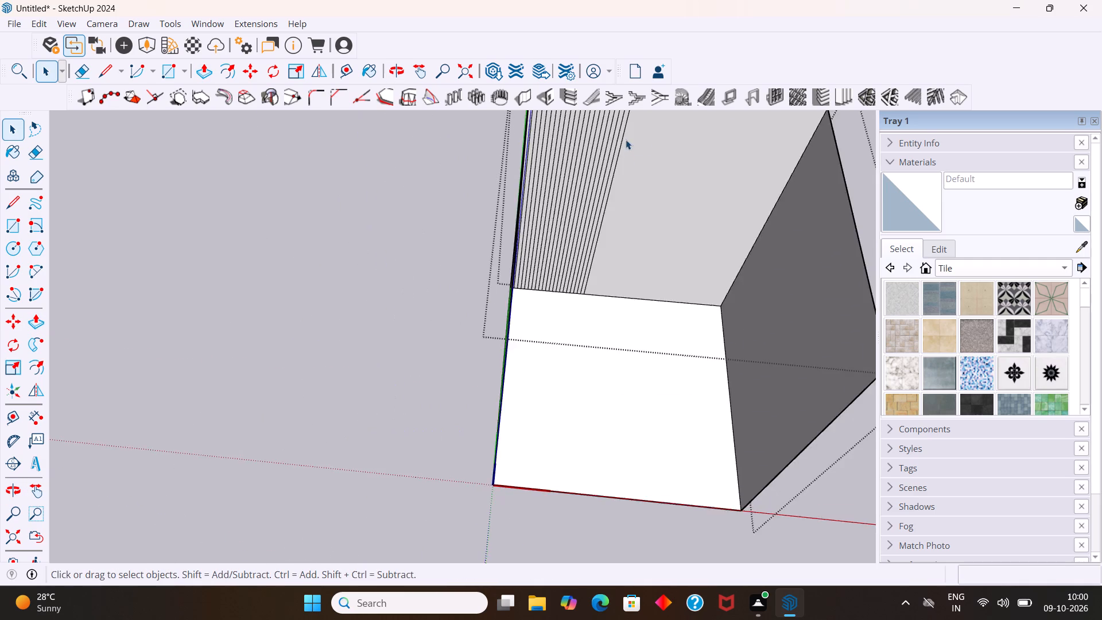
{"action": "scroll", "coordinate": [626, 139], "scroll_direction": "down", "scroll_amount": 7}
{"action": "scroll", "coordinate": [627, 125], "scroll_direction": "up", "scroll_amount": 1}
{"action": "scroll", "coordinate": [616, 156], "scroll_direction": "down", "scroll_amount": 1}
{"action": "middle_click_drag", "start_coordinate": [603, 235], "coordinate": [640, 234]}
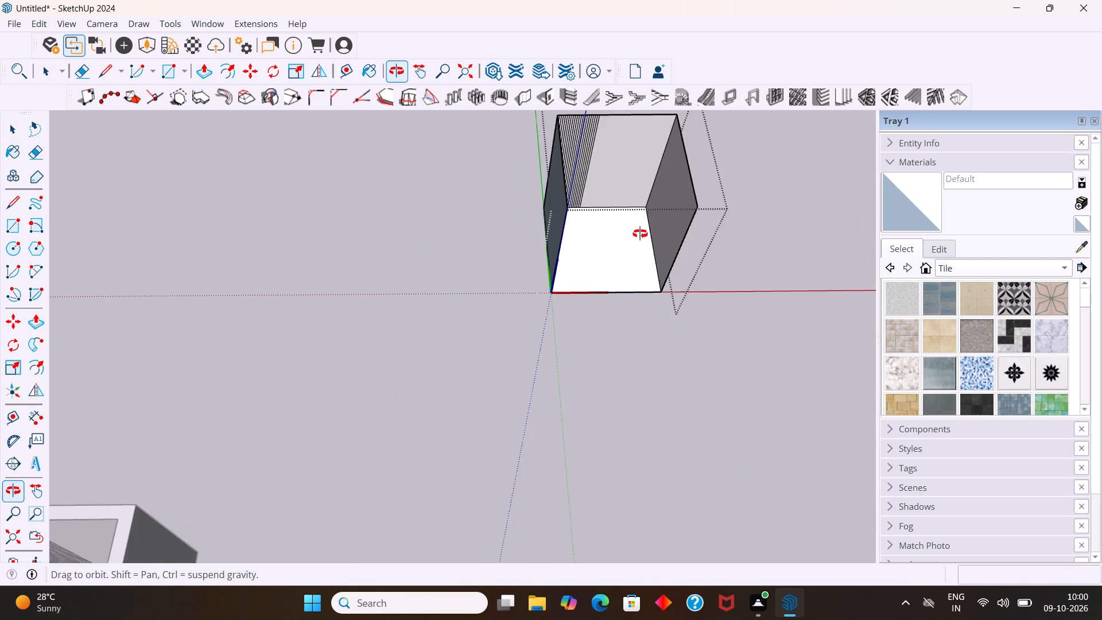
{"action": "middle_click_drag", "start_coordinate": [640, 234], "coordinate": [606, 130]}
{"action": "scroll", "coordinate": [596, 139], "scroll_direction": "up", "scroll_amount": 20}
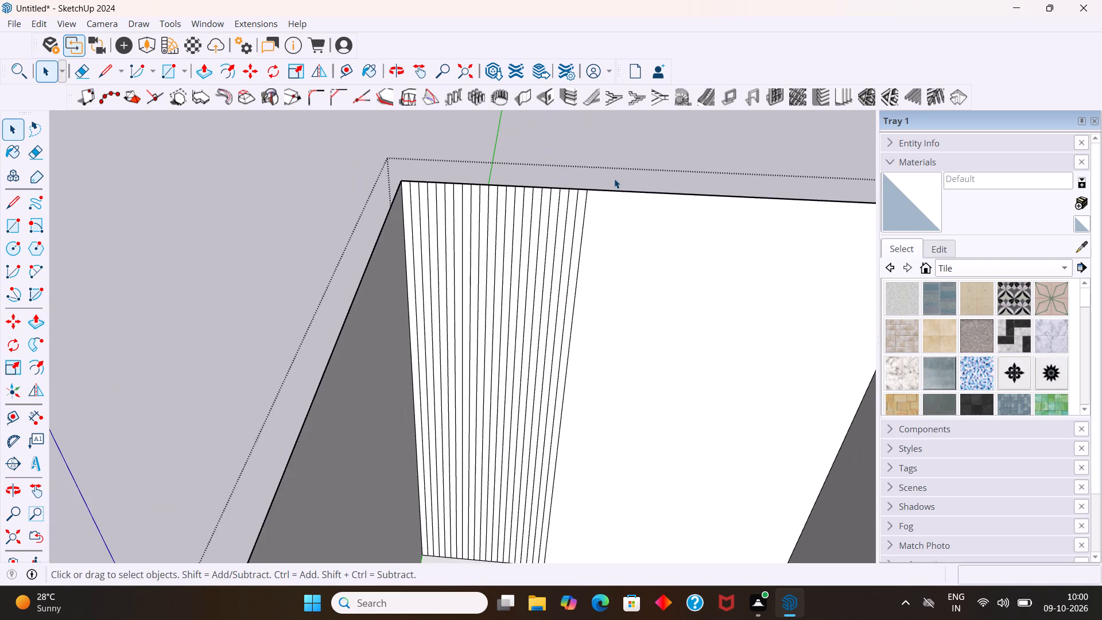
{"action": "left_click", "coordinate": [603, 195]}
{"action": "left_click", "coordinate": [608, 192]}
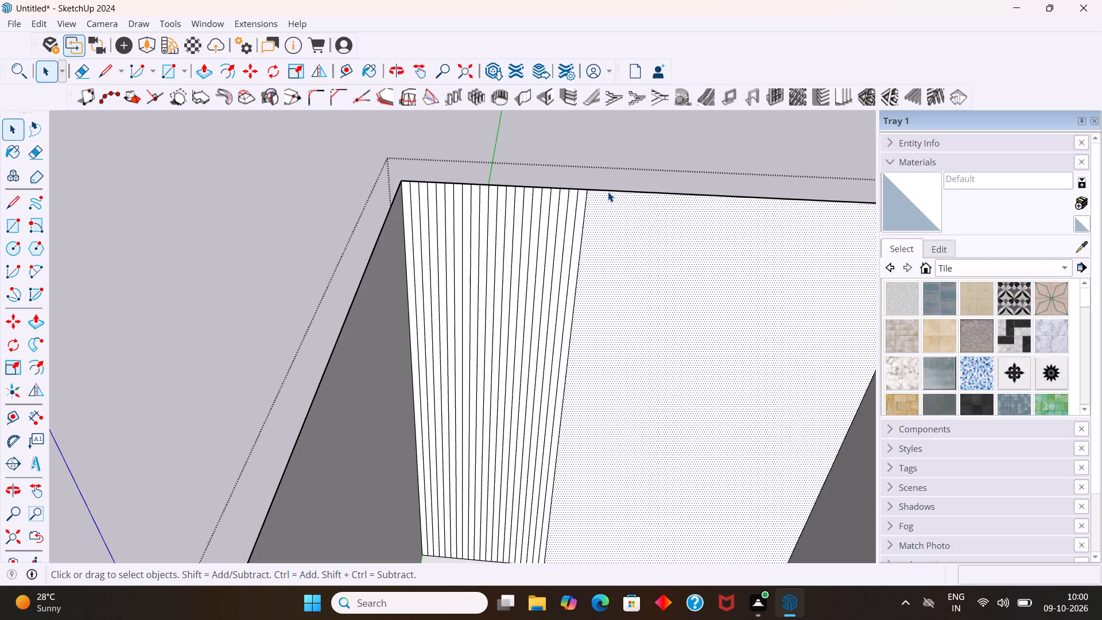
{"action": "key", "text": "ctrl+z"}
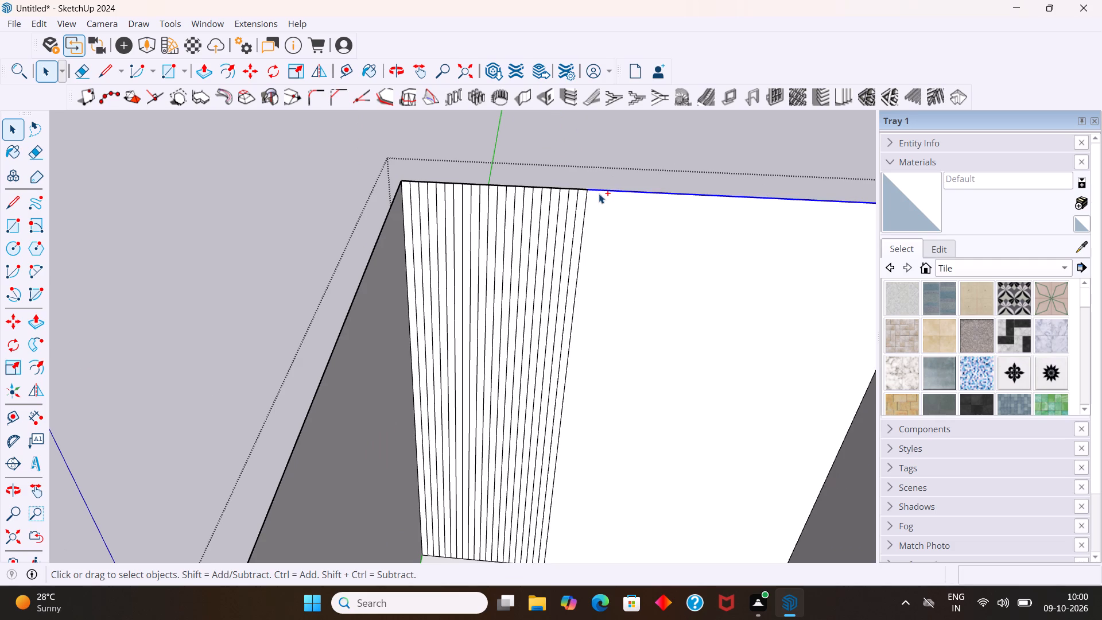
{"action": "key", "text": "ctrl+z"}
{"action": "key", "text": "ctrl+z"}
Copy the back wall's top edge 1' down along its left vertical edge.
{"action": "left_click", "coordinate": [558, 194]}
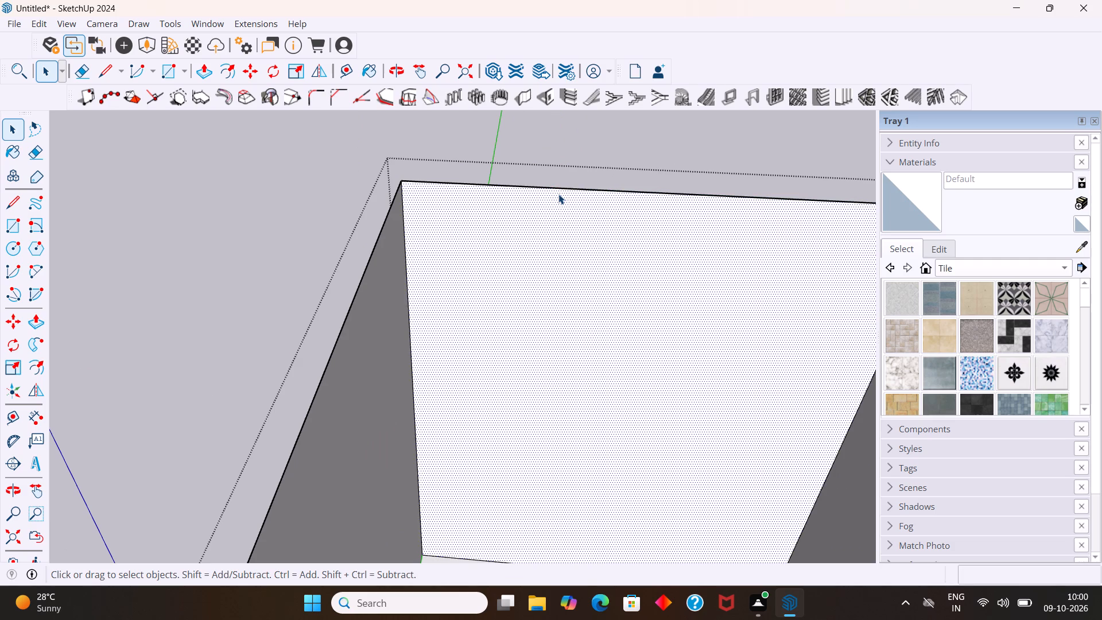
{"action": "left_click", "coordinate": [559, 188]}
{"action": "key", "text": "m"}
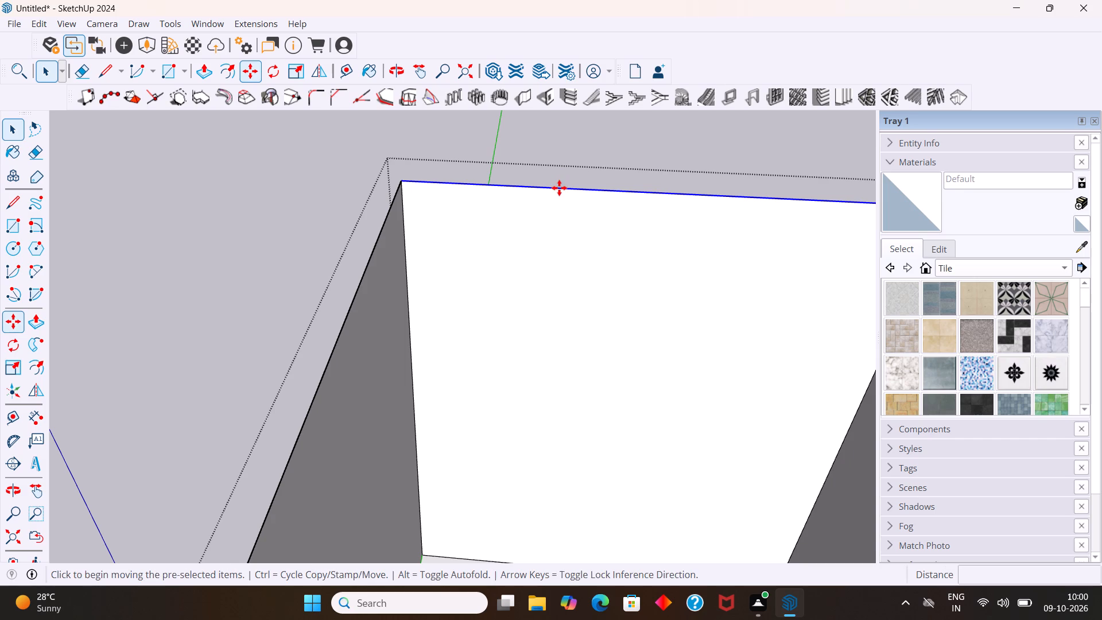
{"action": "left_click", "coordinate": [402, 182]}
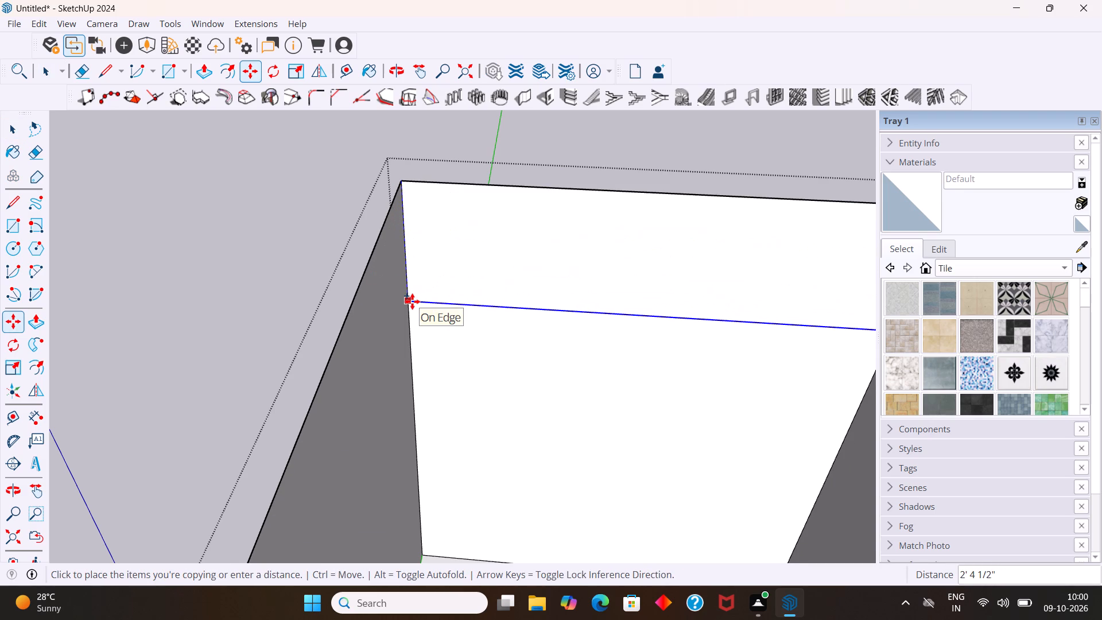
{"action": "type", "text": "1'"}
{"action": "key", "text": "Return"}
{"action": "key", "text": "space"}
Copy the back wall's left vertical edge below the horizontal line 3' across and divide the span into 19 equal spaces.
{"action": "scroll", "coordinate": [378, 312], "scroll_direction": "down", "scroll_amount": 8}
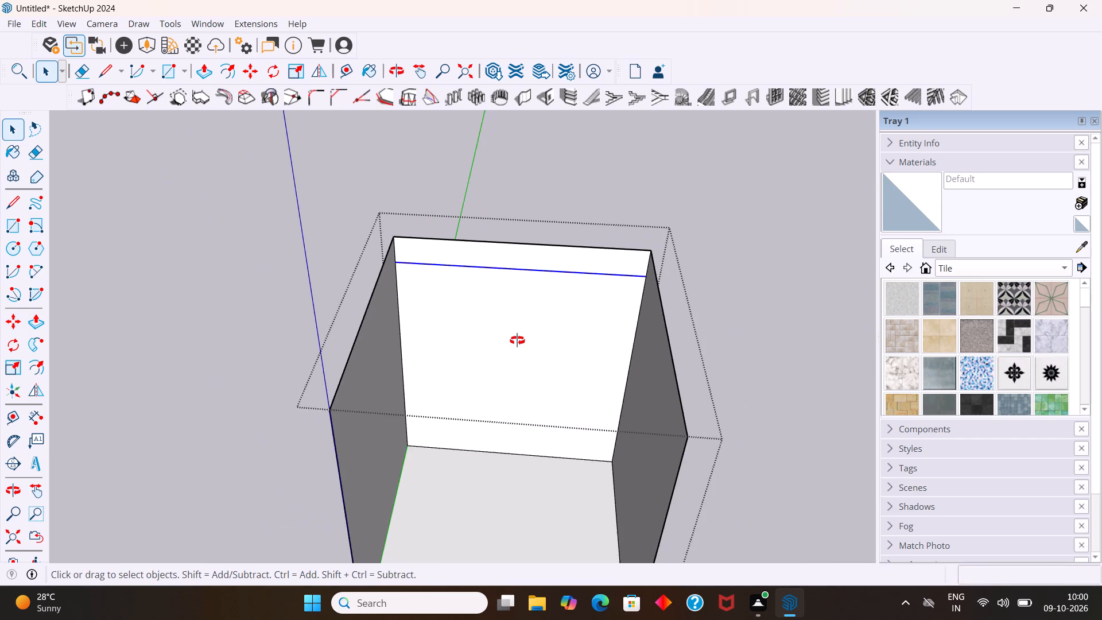
{"action": "middle_click_drag", "start_coordinate": [512, 356], "coordinate": [507, 180]}
{"action": "scroll", "coordinate": [406, 332], "scroll_direction": "up", "scroll_amount": 4}
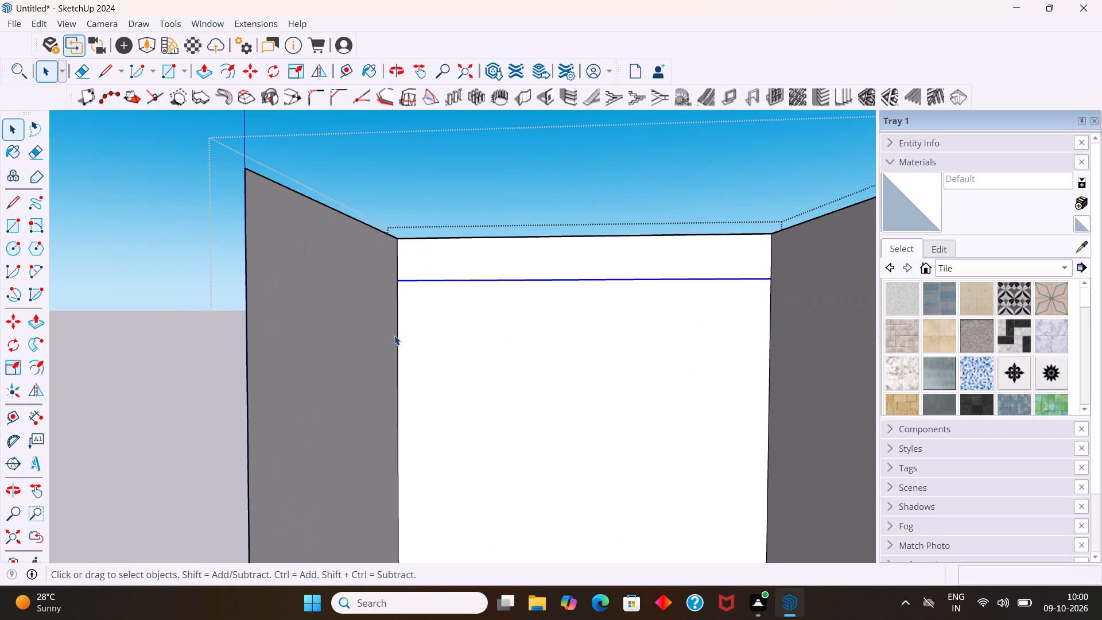
{"action": "left_click", "coordinate": [397, 340]}
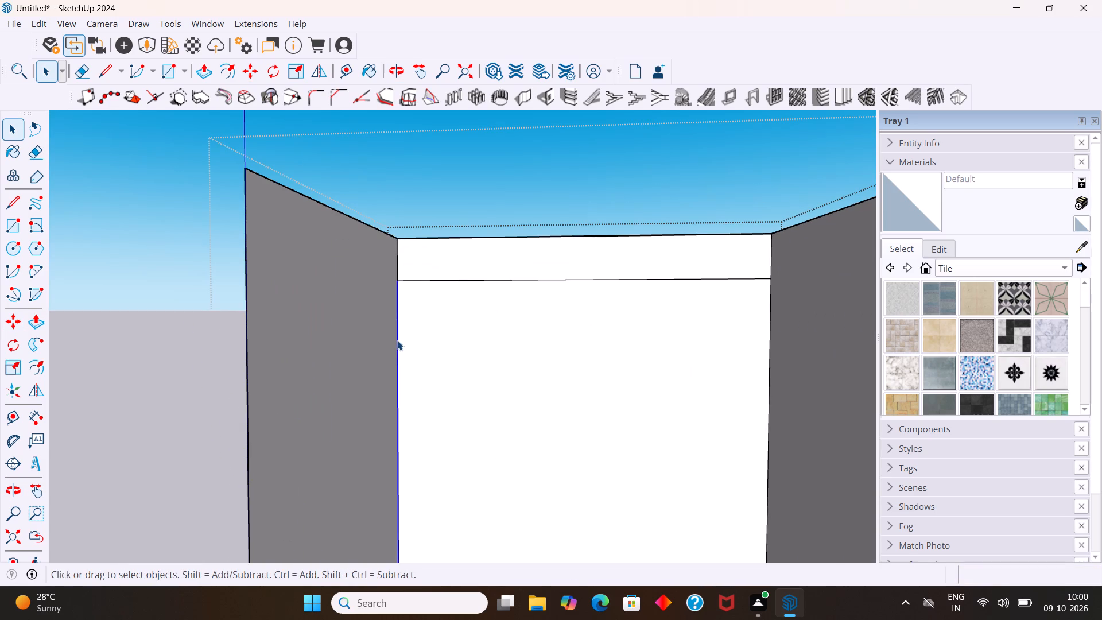
{"action": "key", "text": "m"}
{"action": "left_click", "coordinate": [399, 282]}
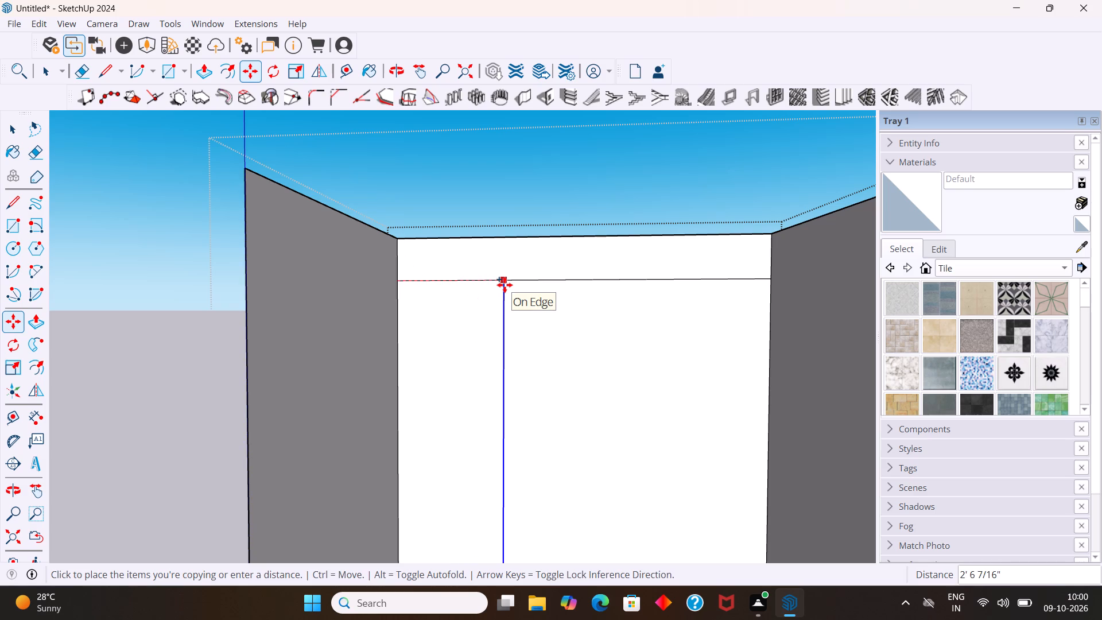
{"action": "type", "text": "3'"}
{"action": "key", "text": "Return"}
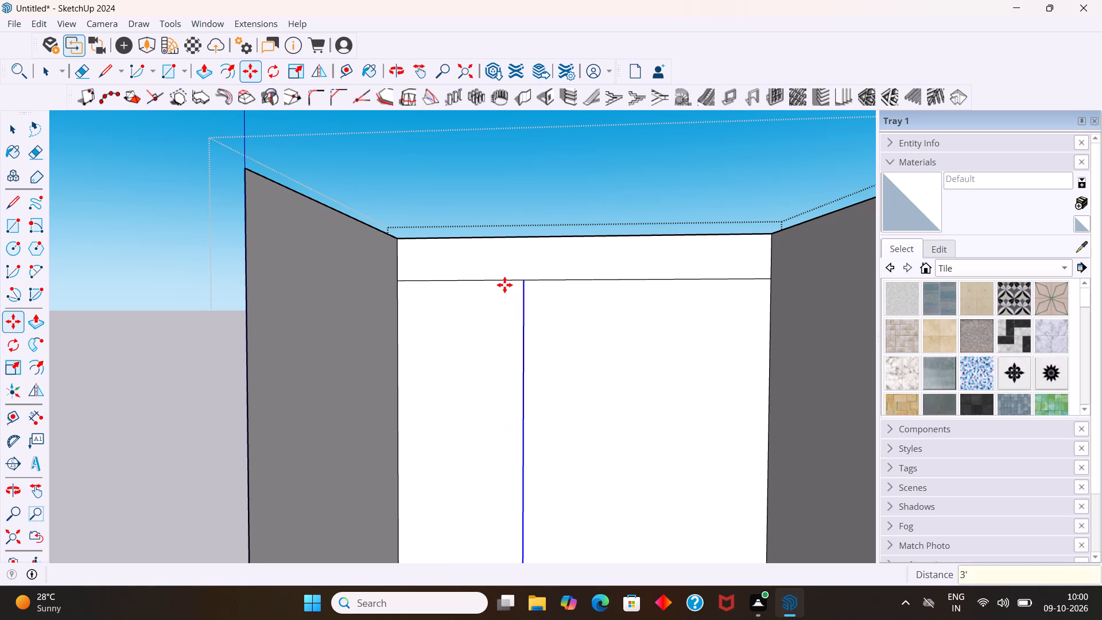
{"action": "key", "text": "slash"}
{"action": "type", "text": "17"}
{"action": "key", "text": "BackSpace"}
{"action": "key", "text": "9"}
{"action": "key", "text": "Return"}
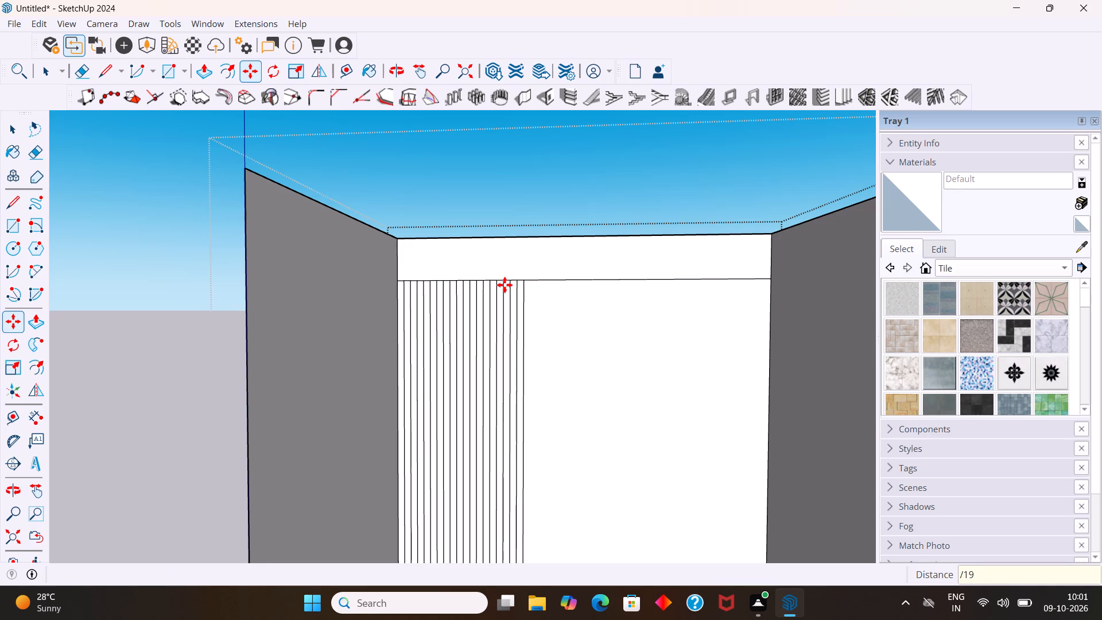
{"action": "key", "text": "space"}
Pull the second strip from the back wall's left corner 0.6" out into the room.
{"action": "middle_click_drag", "start_coordinate": [495, 266], "coordinate": [479, 377]}
{"action": "scroll", "coordinate": [457, 298], "scroll_direction": "up", "scroll_amount": 7}
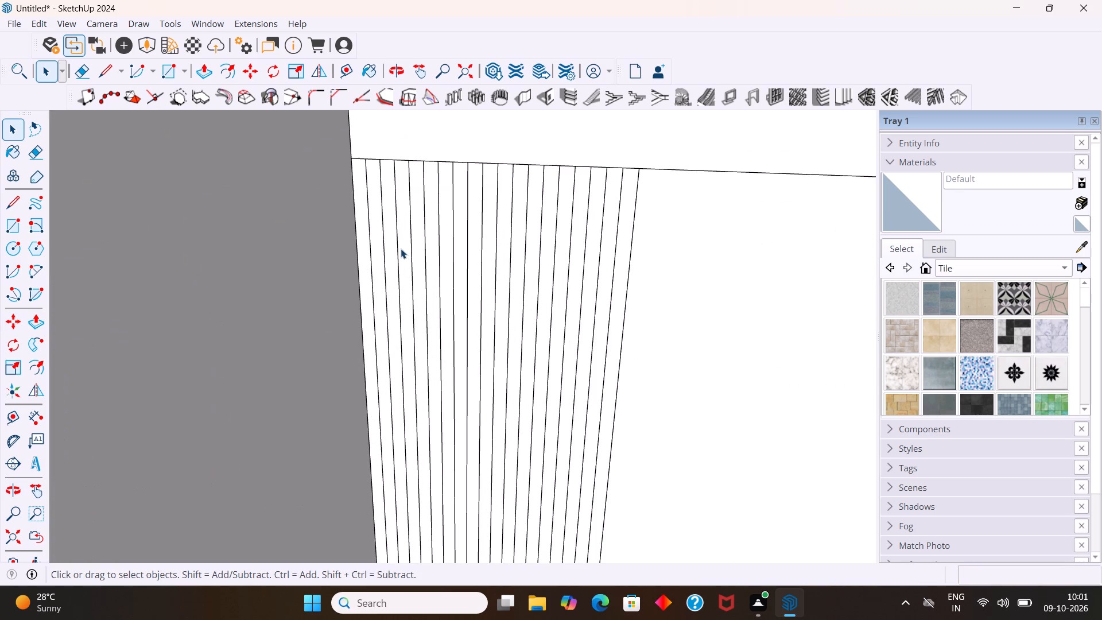
{"action": "left_click", "coordinate": [379, 243]}
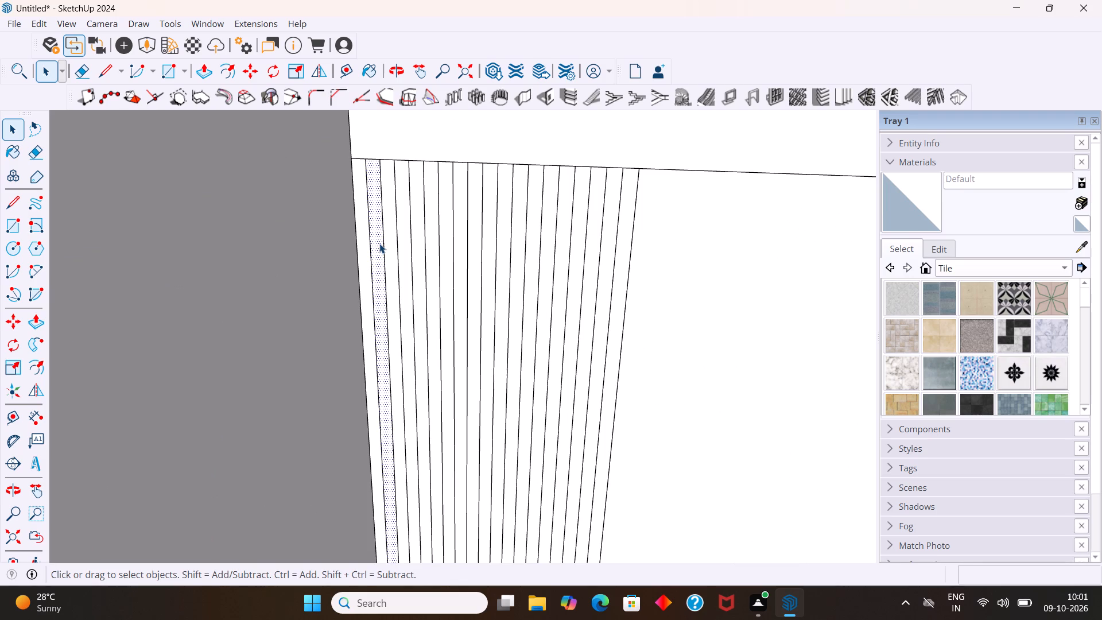
{"action": "key", "text": "p"}
{"action": "left_click_drag", "start_coordinate": [379, 245], "coordinate": [377, 255]}
{"action": "type", "text": "0."}
{"action": "left_click_drag", "start_coordinate": [377, 255], "coordinate": [379, 258]}
{"action": "key", "text": "6"}
{"action": "key", "text": "Return"}
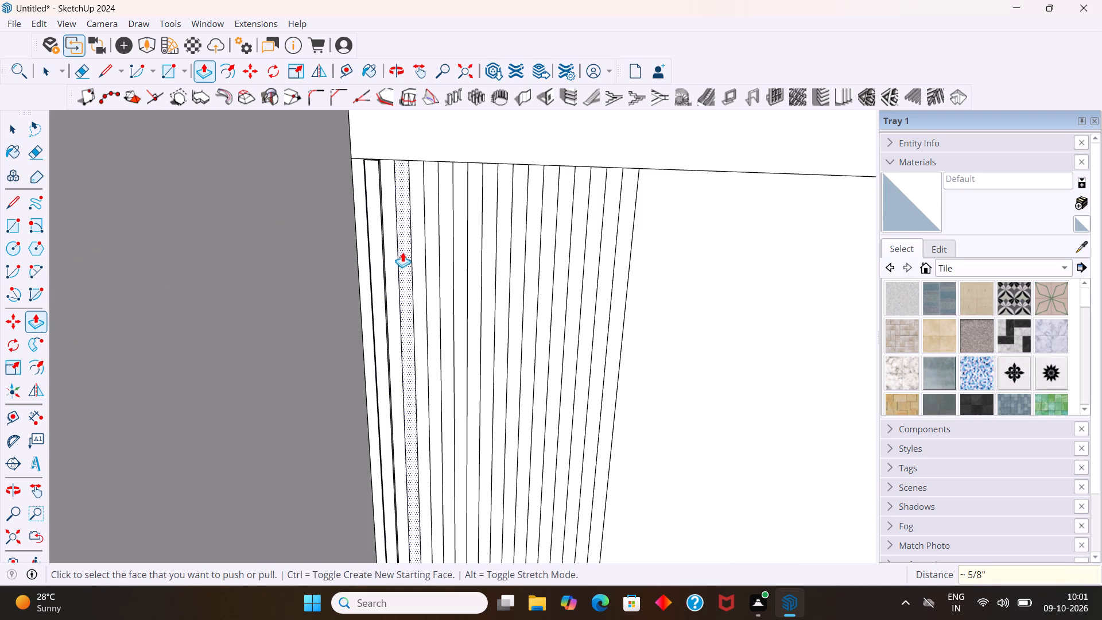
Repeat the 0.6" pull on every other remaining strip, from the fourth through the eighteenth.
{"action": "double_click", "coordinate": [402, 251]}
{"action": "double_click", "coordinate": [430, 265]}
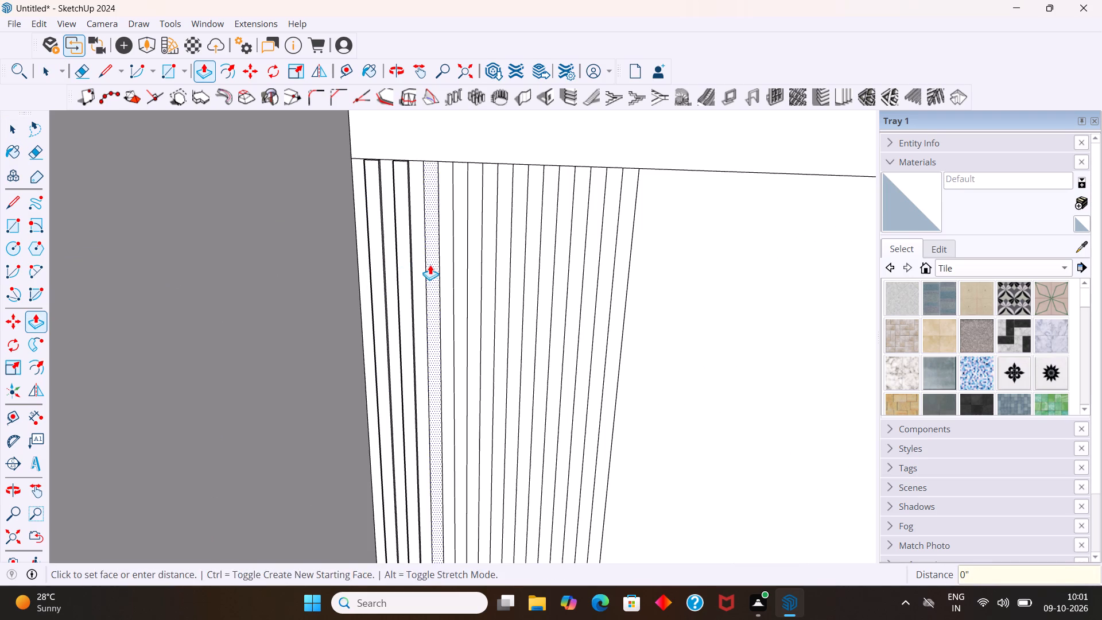
{"action": "double_click", "coordinate": [459, 273]}
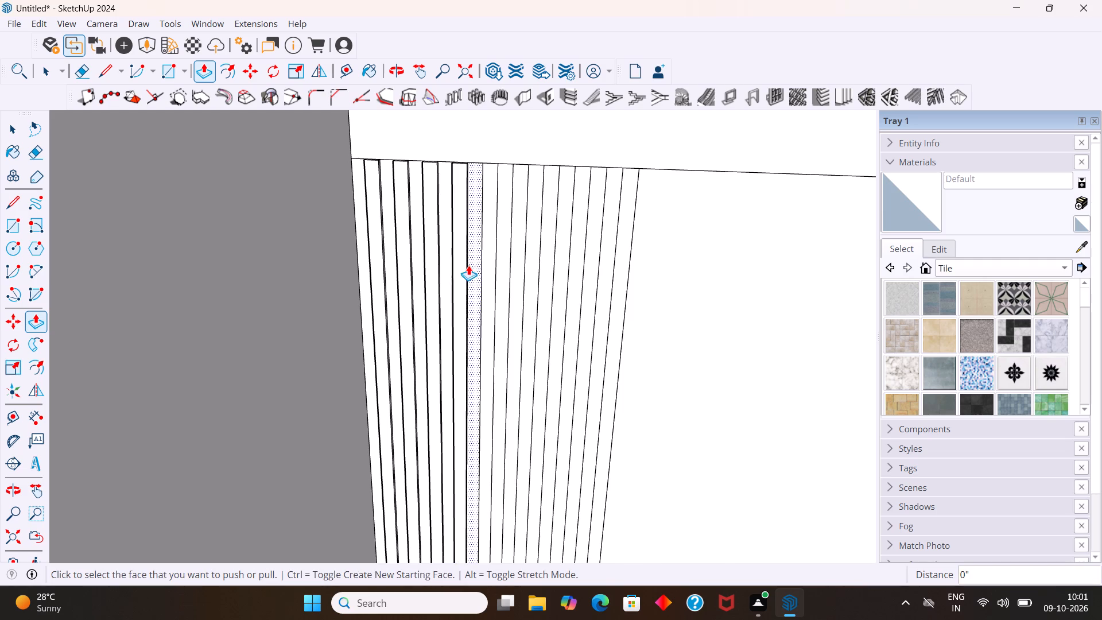
{"action": "scroll", "coordinate": [468, 265], "scroll_direction": "up", "scroll_amount": 8}
{"action": "middle_click_drag", "start_coordinate": [473, 263], "coordinate": [398, 427]}
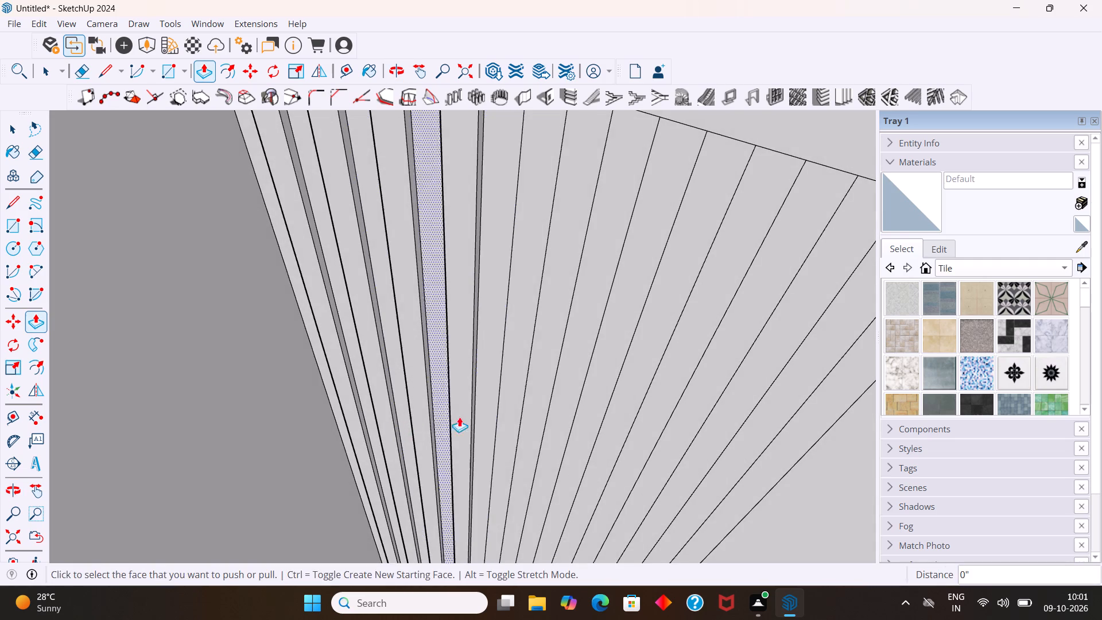
{"action": "middle_click_drag", "start_coordinate": [567, 408], "coordinate": [480, 379]}
{"action": "double_click", "coordinate": [501, 366]}
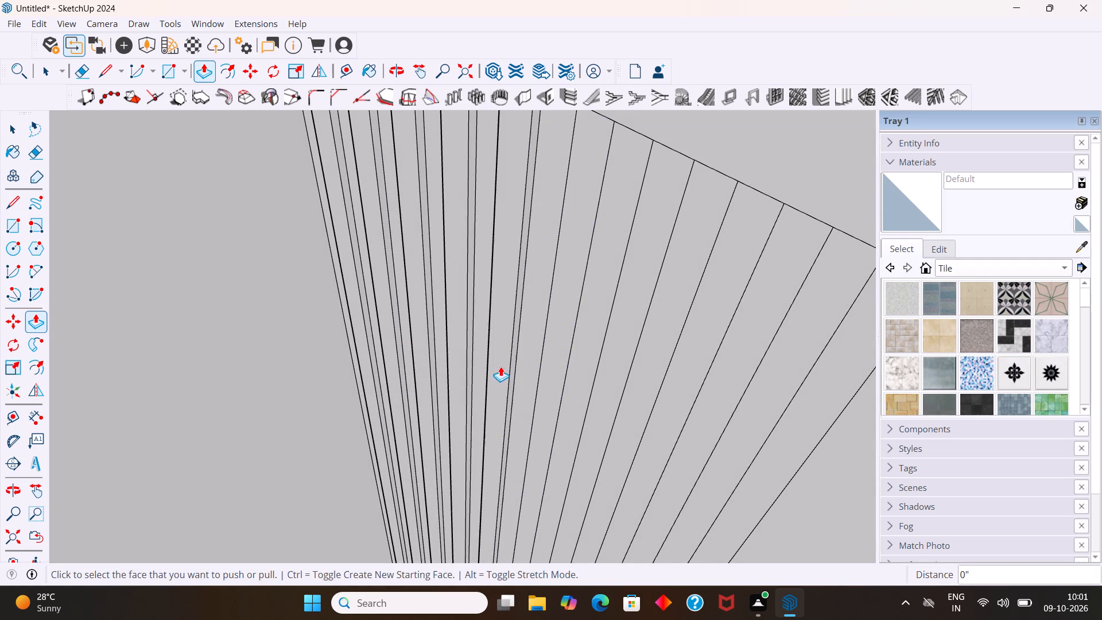
{"action": "double_click", "coordinate": [544, 377]}
{"action": "double_click", "coordinate": [602, 387]}
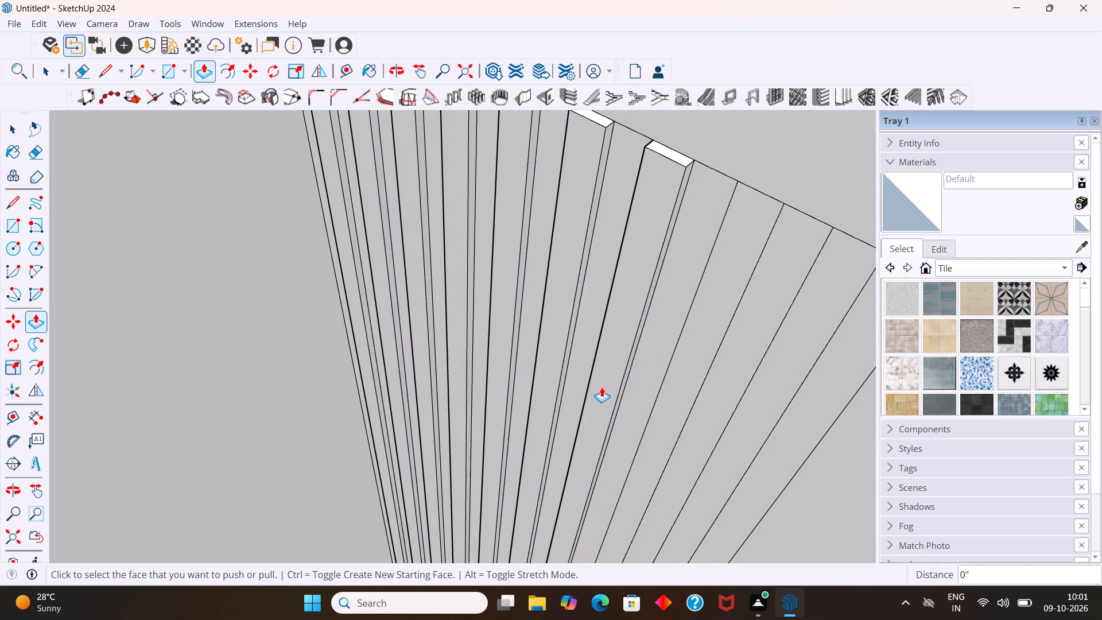
{"action": "double_click", "coordinate": [662, 401]}
{"action": "double_click", "coordinate": [750, 437]}
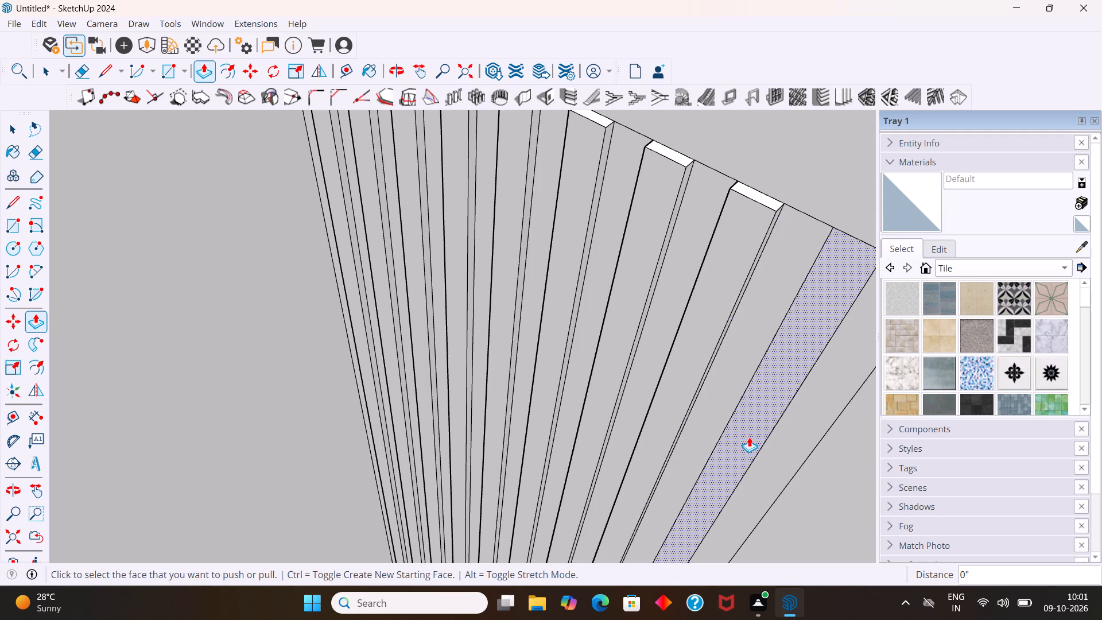
Undo the last pull and pull the eighteenth strip from the back wall's left corner 0.6" out into the room.
{"action": "key", "text": "ctrl+z"}
{"action": "left_click_drag", "start_coordinate": [746, 438], "coordinate": [739, 445]}
{"action": "type", "text": "0.6"}
{"action": "key", "text": "Return"}
{"action": "key", "text": "space"}
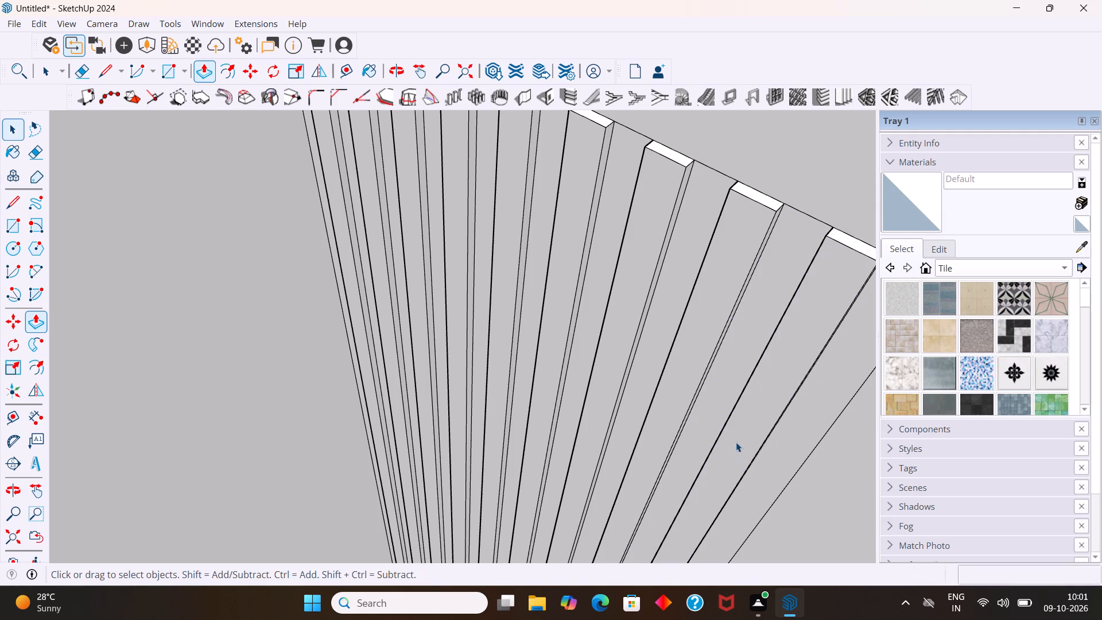
Examine the fluted section of the back wall within the whole room, from above and from the front.
{"action": "scroll", "coordinate": [717, 435], "scroll_direction": "down", "scroll_amount": 12}
{"action": "middle_click_drag", "start_coordinate": [664, 414], "coordinate": [707, 378]}
{"action": "scroll", "coordinate": [681, 338], "scroll_direction": "down", "scroll_amount": 3}
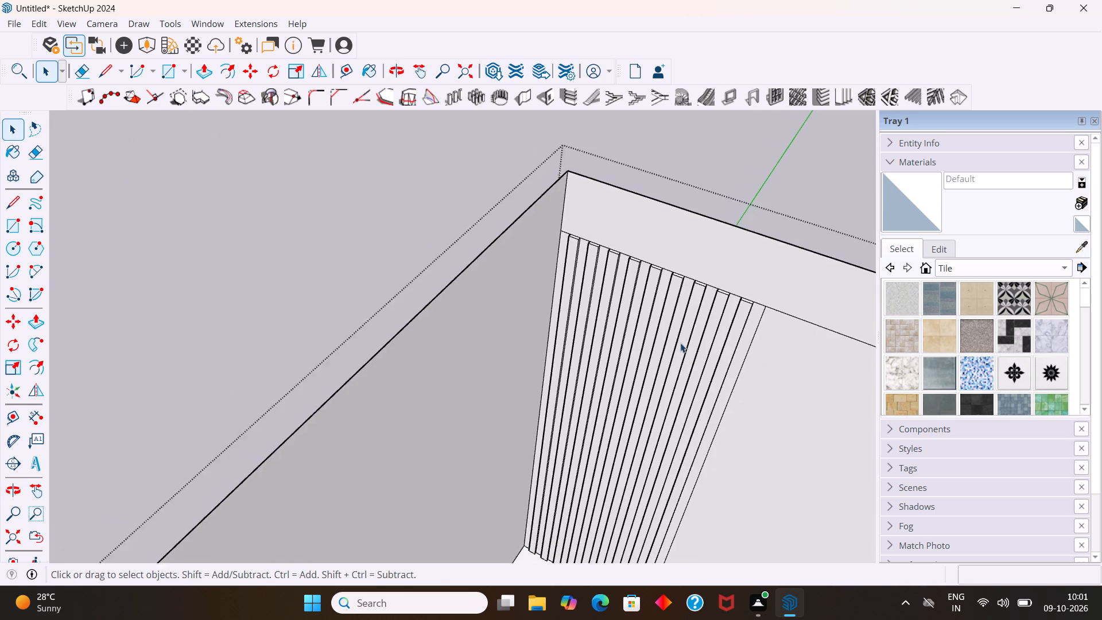
{"action": "scroll", "coordinate": [680, 343], "scroll_direction": "down", "scroll_amount": 7}
{"action": "middle_click_drag", "start_coordinate": [672, 389], "coordinate": [732, 303]}
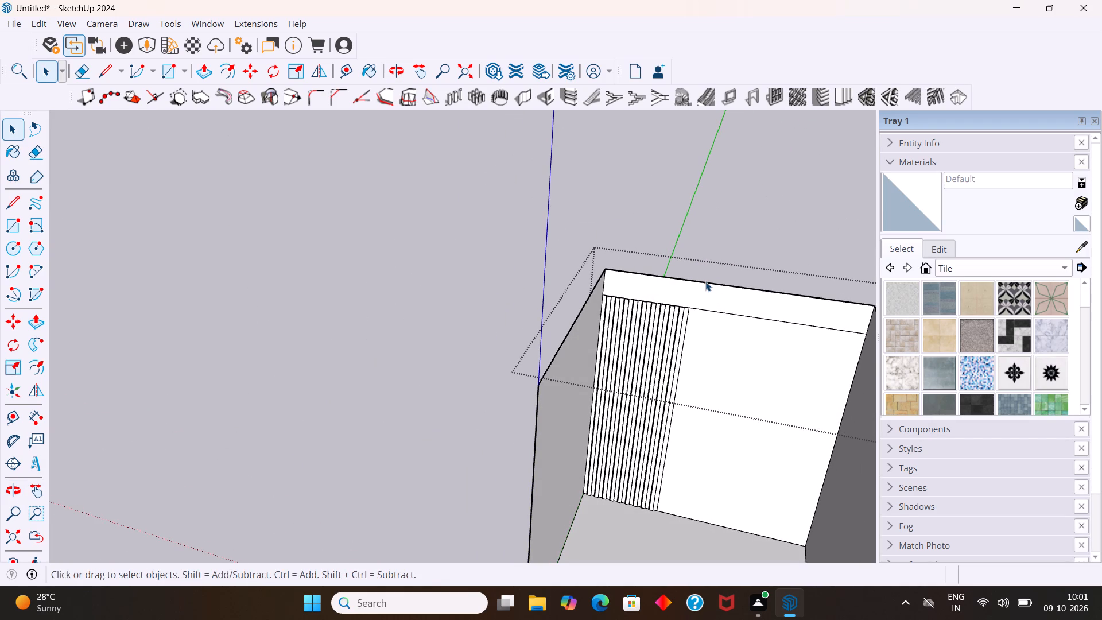
{"action": "middle_click_drag", "start_coordinate": [731, 404], "coordinate": [738, 393]}
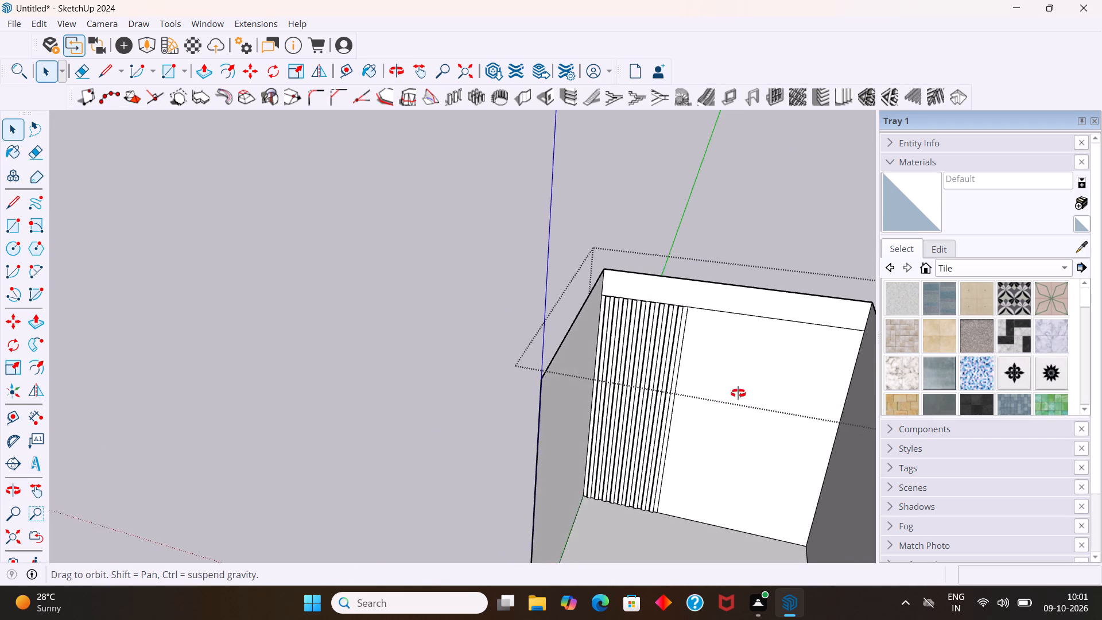
{"action": "middle_click_drag", "start_coordinate": [738, 393], "coordinate": [698, 303]}
{"action": "middle_click", "coordinate": [698, 303]}
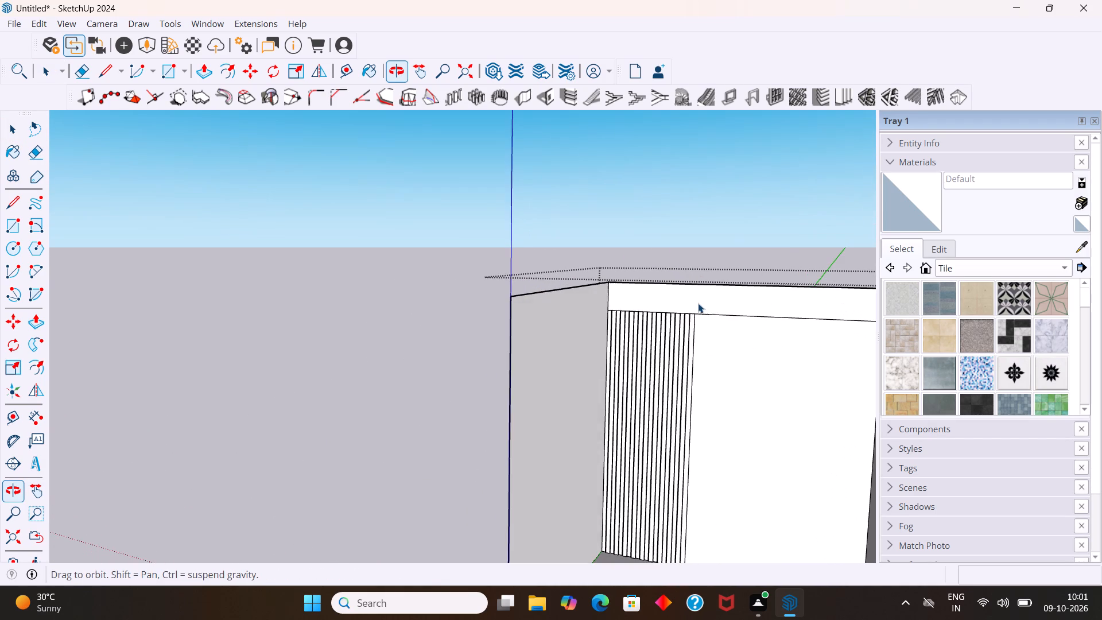
{"action": "scroll", "coordinate": [676, 307], "scroll_direction": "up", "scroll_amount": 7}
{"action": "scroll", "coordinate": [670, 296], "scroll_direction": "down", "scroll_amount": 2}
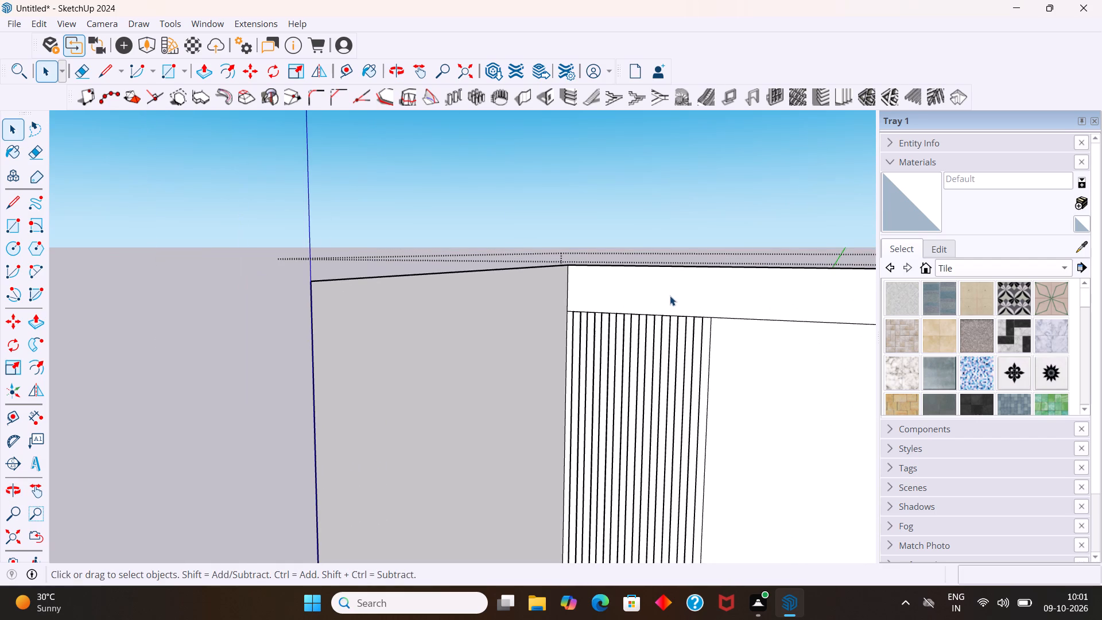
{"action": "scroll", "coordinate": [660, 270], "scroll_direction": "down", "scroll_amount": 10}
{"action": "middle_click_drag", "start_coordinate": [715, 389], "coordinate": [717, 401]}
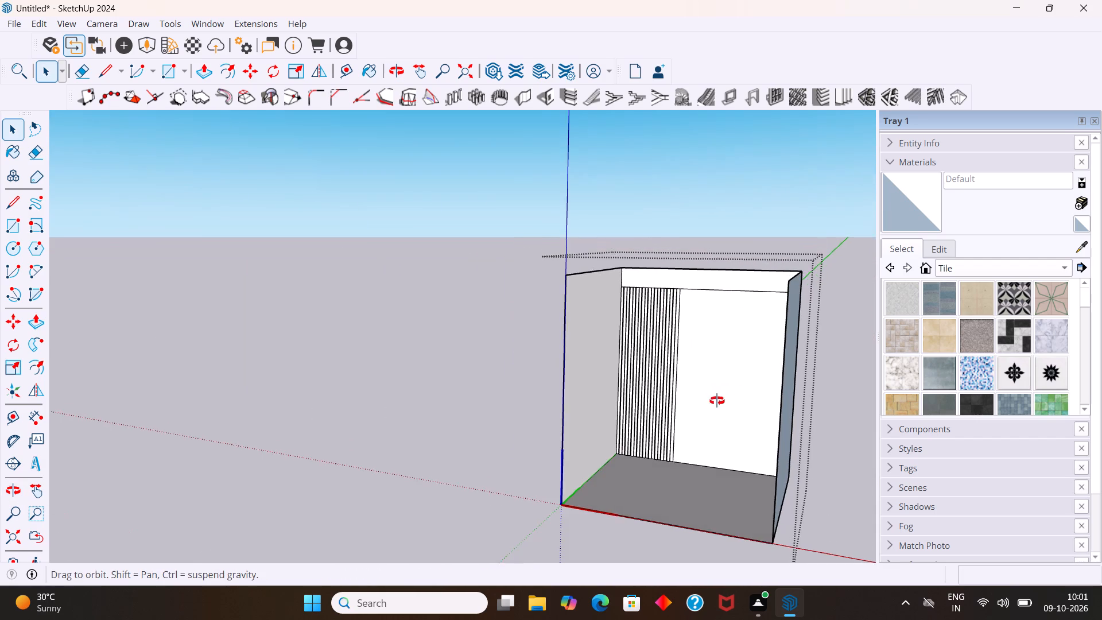
{"action": "middle_click_drag", "start_coordinate": [717, 401], "coordinate": [756, 379]}
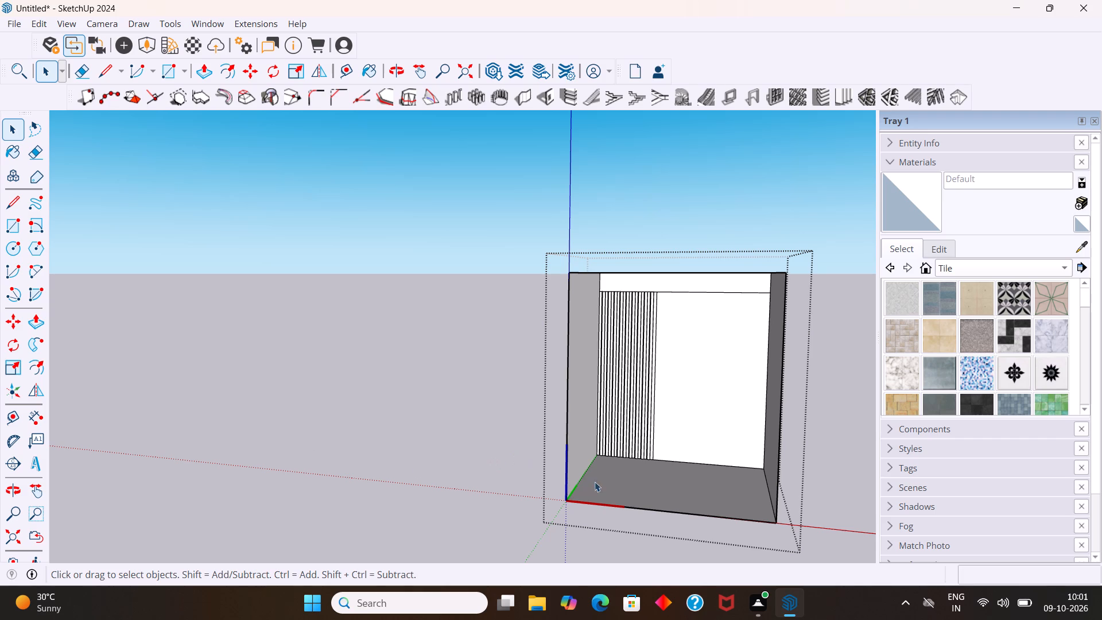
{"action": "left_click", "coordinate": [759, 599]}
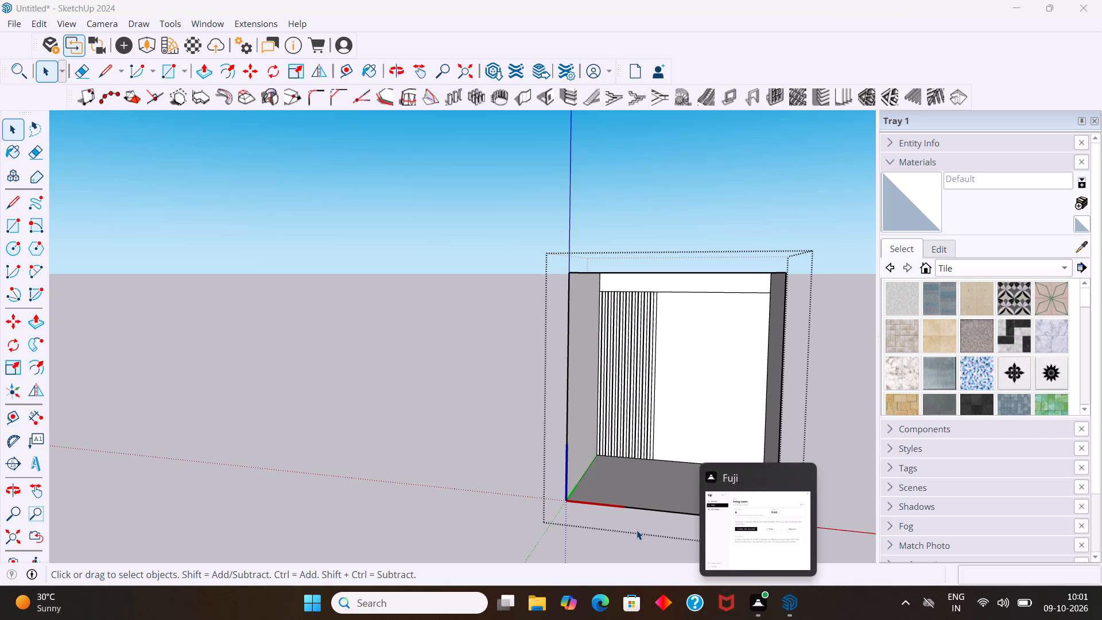
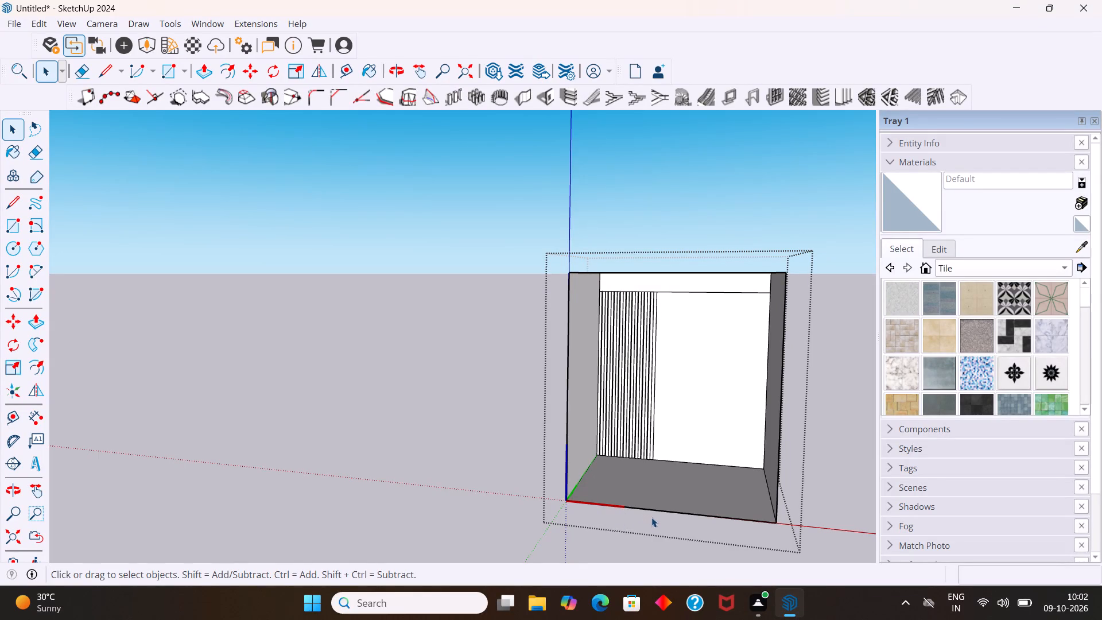
Examine the whole room and its fluted back wall from several angles and distances.
{"action": "scroll", "coordinate": [612, 428], "scroll_direction": "down", "scroll_amount": 5}
{"action": "scroll", "coordinate": [642, 474], "scroll_direction": "down", "scroll_amount": 1}
{"action": "middle_click_drag", "start_coordinate": [639, 474], "coordinate": [656, 339]}
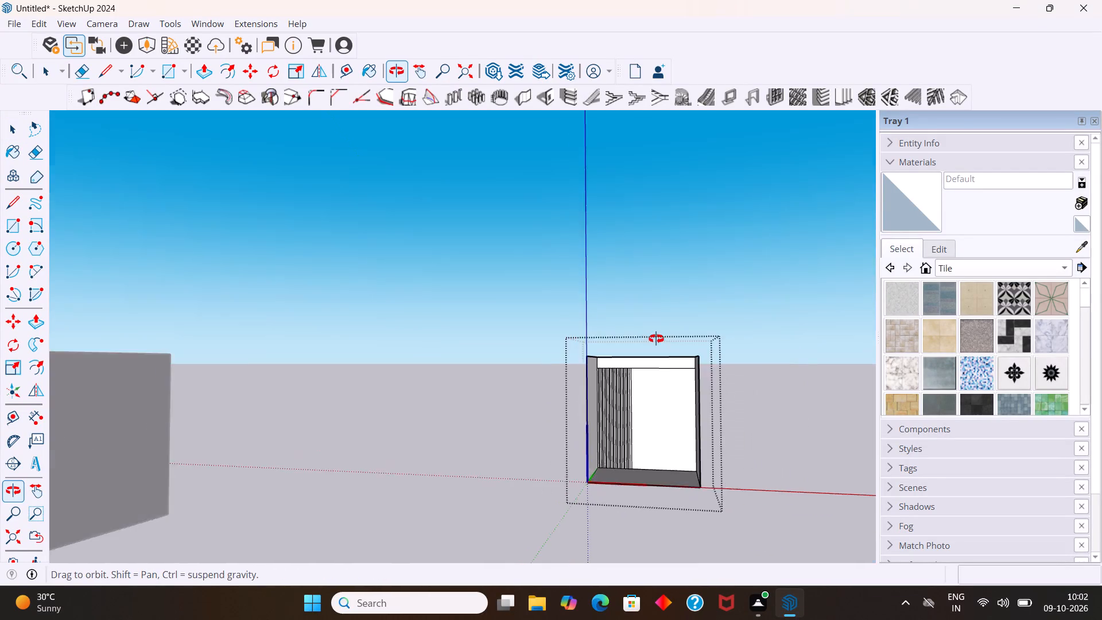
{"action": "middle_click_drag", "start_coordinate": [656, 339], "coordinate": [642, 311]}
{"action": "middle_click", "coordinate": [642, 311]}
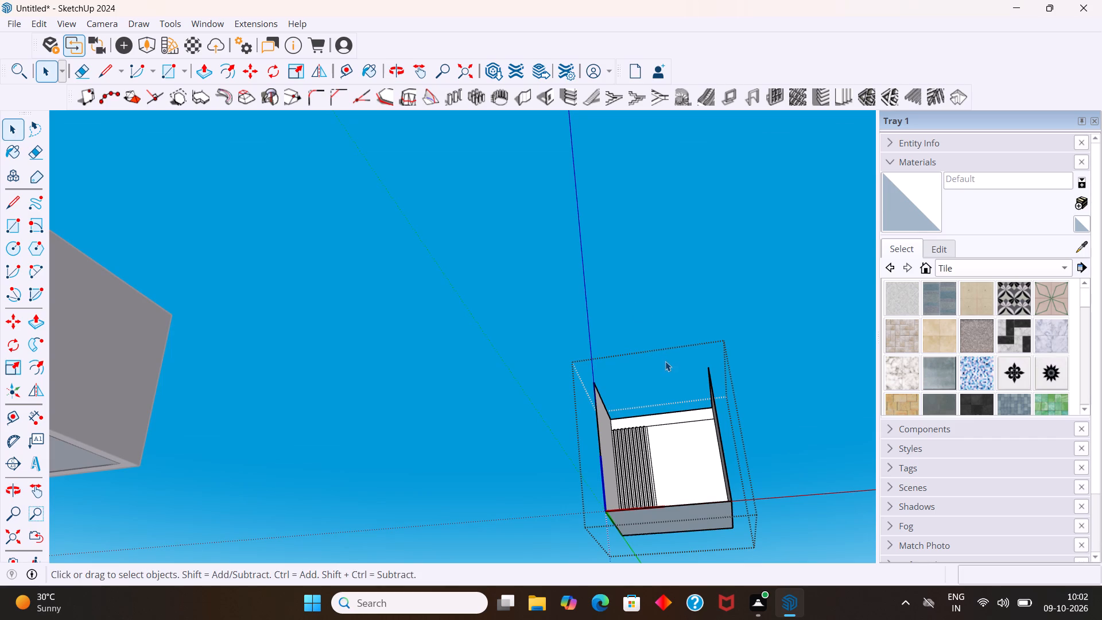
{"action": "middle_click_drag", "start_coordinate": [685, 401], "coordinate": [700, 508]}
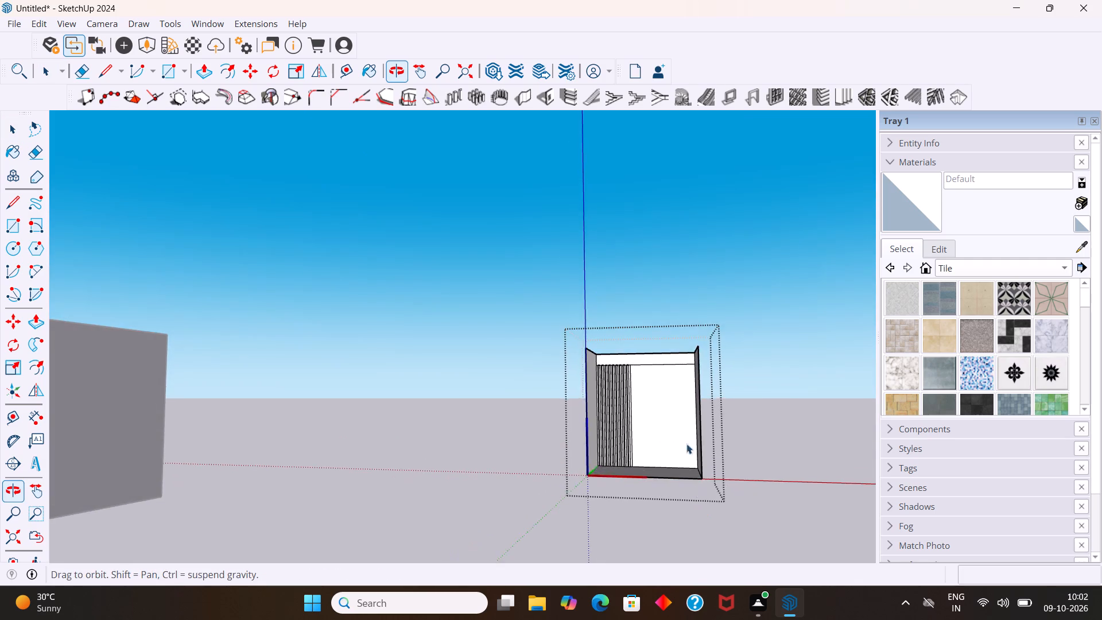
{"action": "scroll", "coordinate": [654, 375], "scroll_direction": "up", "scroll_amount": 7}
{"action": "middle_click_drag", "start_coordinate": [655, 376], "coordinate": [668, 407]}
{"action": "scroll", "coordinate": [669, 382], "scroll_direction": "down", "scroll_amount": 10}
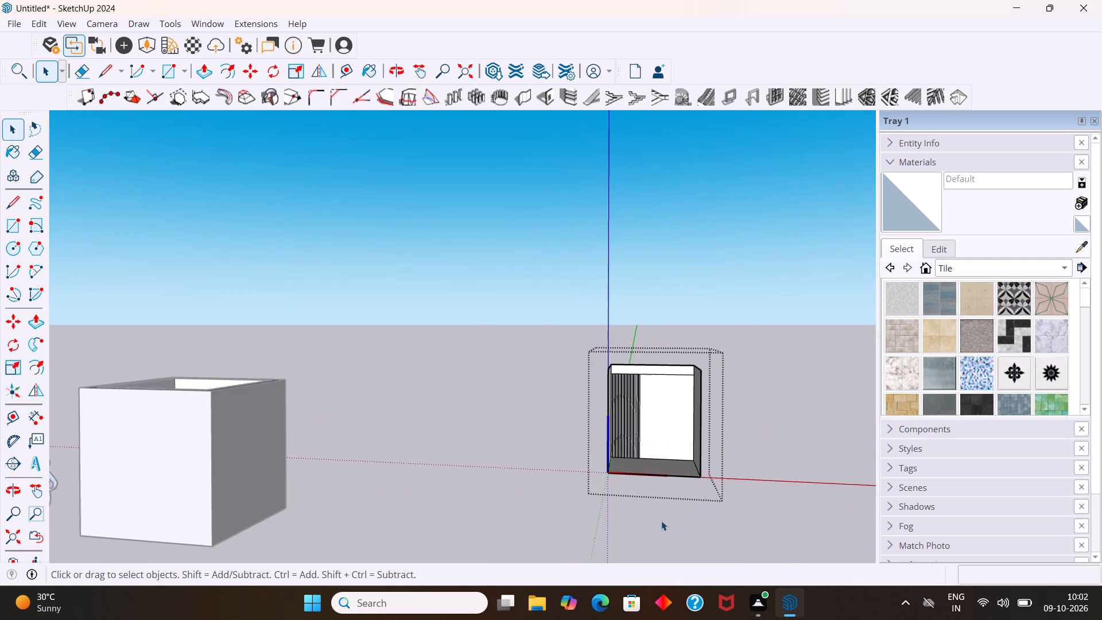
{"action": "scroll", "coordinate": [661, 521], "scroll_direction": "up", "scroll_amount": 10}
{"action": "scroll", "coordinate": [665, 468], "scroll_direction": "up", "scroll_amount": 2}
{"action": "middle_click_drag", "start_coordinate": [663, 466], "coordinate": [686, 538]}
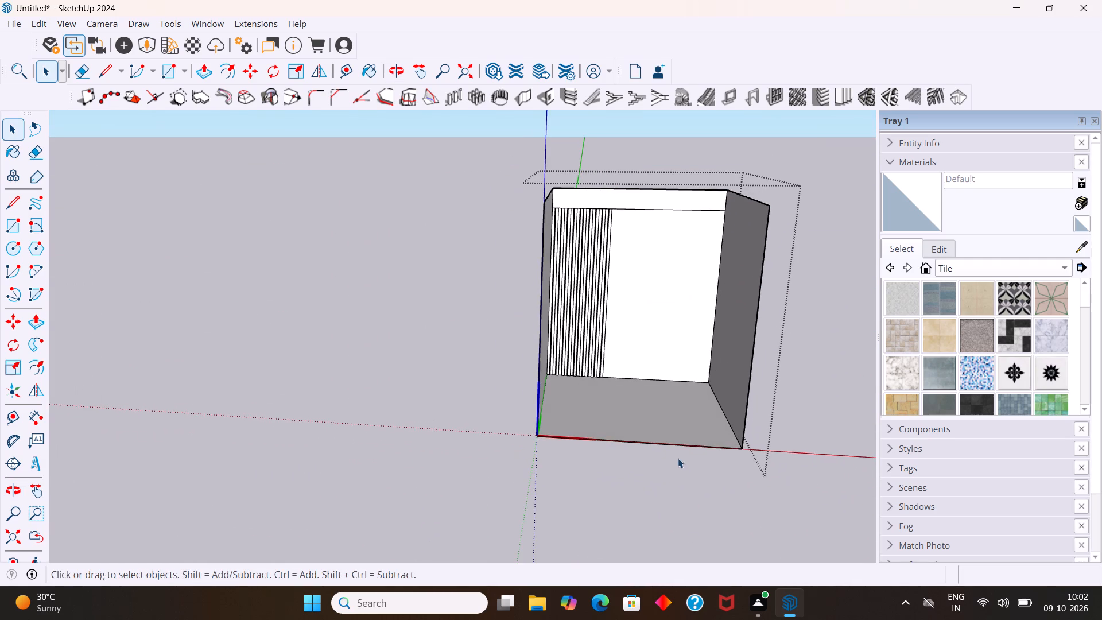
{"action": "scroll", "coordinate": [678, 458], "scroll_direction": "up", "scroll_amount": 3}
{"action": "middle_click_drag", "start_coordinate": [677, 457], "coordinate": [676, 483]}
{"action": "scroll", "coordinate": [676, 483], "scroll_direction": "up", "scroll_amount": 1}
{"action": "scroll", "coordinate": [674, 458], "scroll_direction": "down", "scroll_amount": 9}
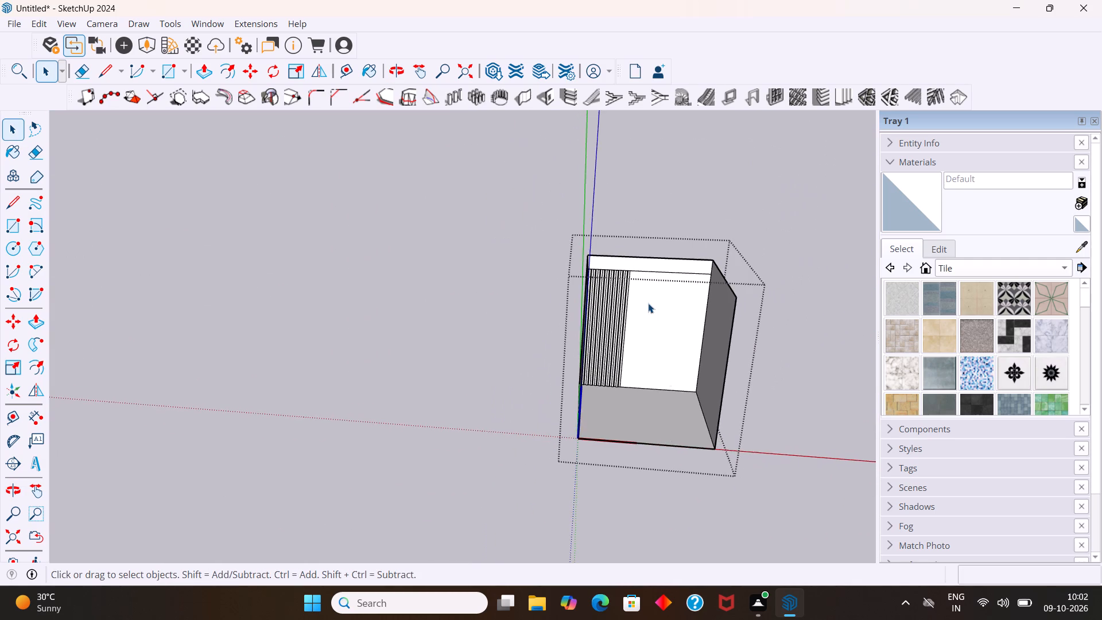
{"action": "scroll", "coordinate": [646, 299], "scroll_direction": "up", "scroll_amount": 7}
{"action": "middle_click_drag", "start_coordinate": [674, 387], "coordinate": [643, 332]}
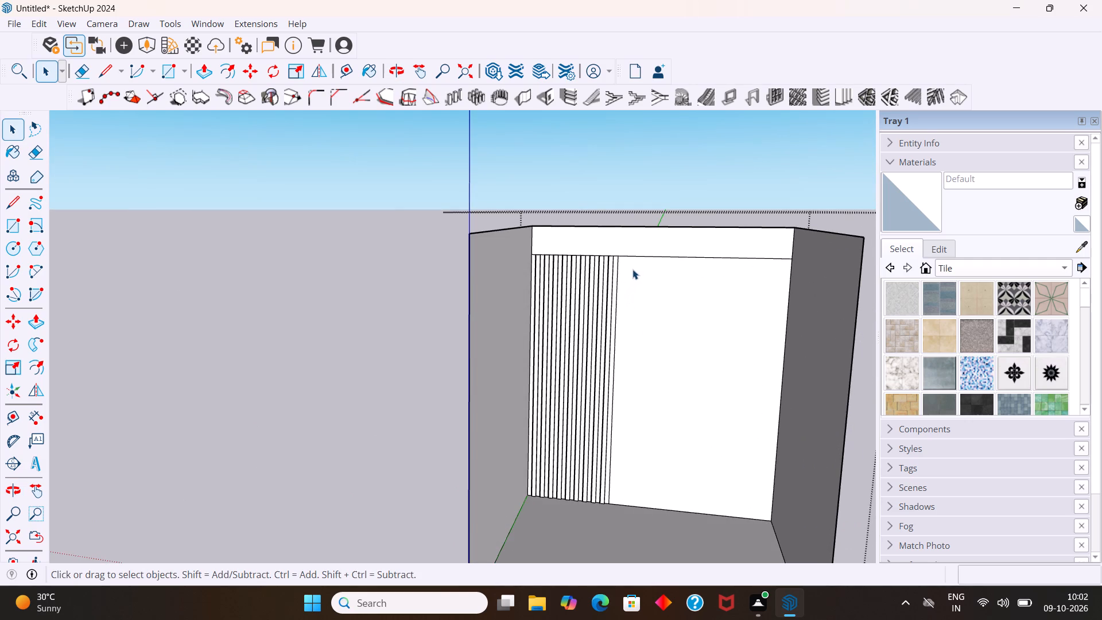
{"action": "scroll", "coordinate": [632, 258], "scroll_direction": "down", "scroll_amount": 1}
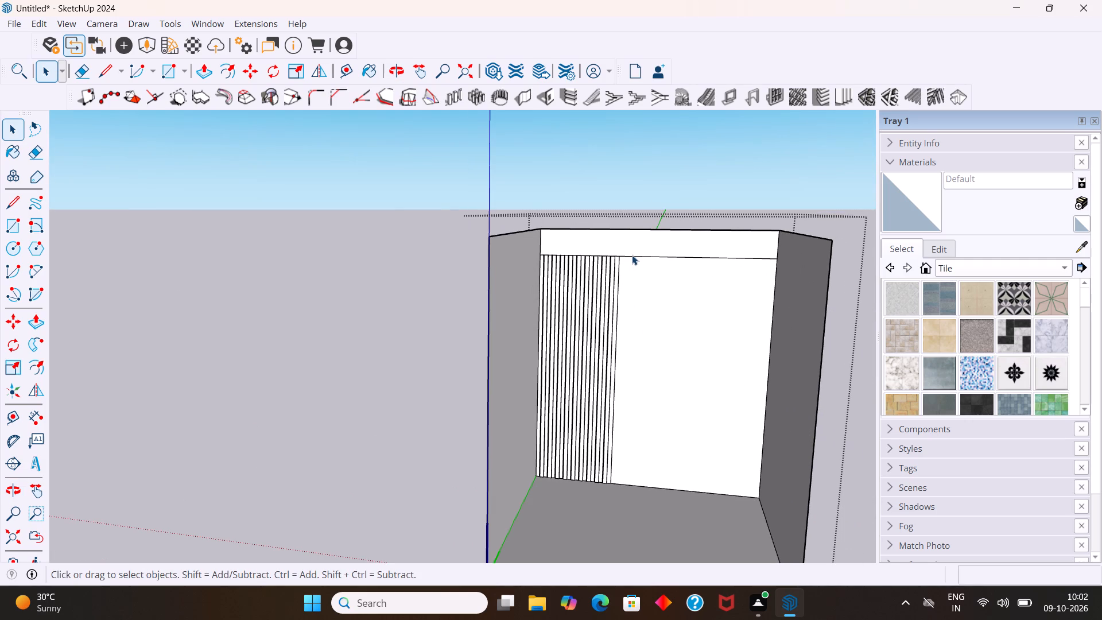
{"action": "scroll", "coordinate": [658, 311], "scroll_direction": "up", "scroll_amount": 2}
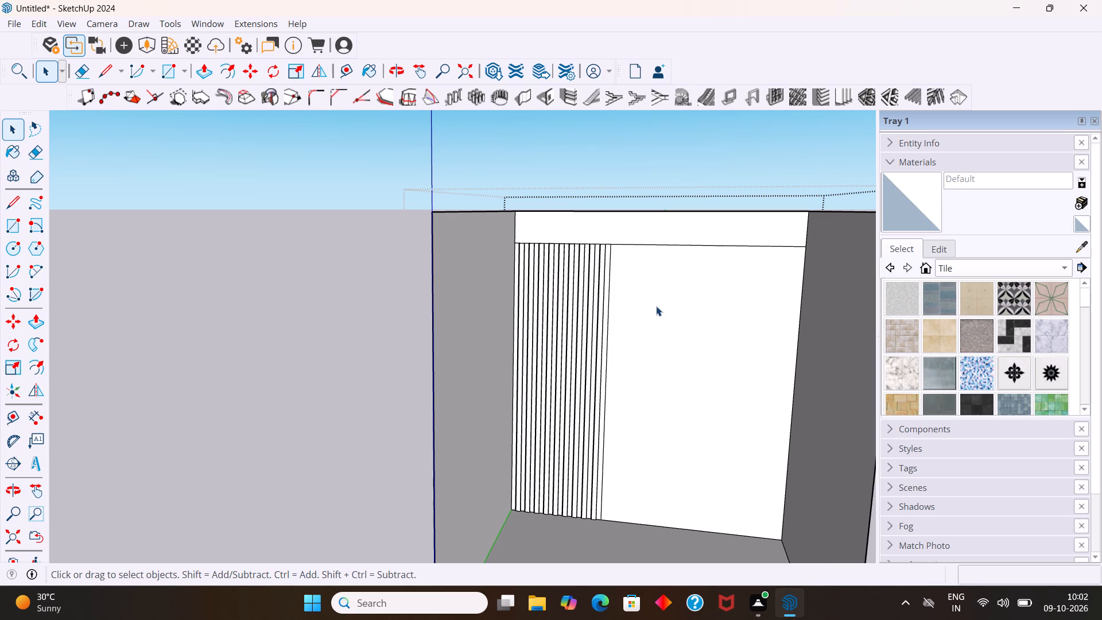
Draw a horizontal rectangle about 4' long and 3.5" high on the plain back wall, just beside the fluted section.
{"action": "key", "text": "r"}
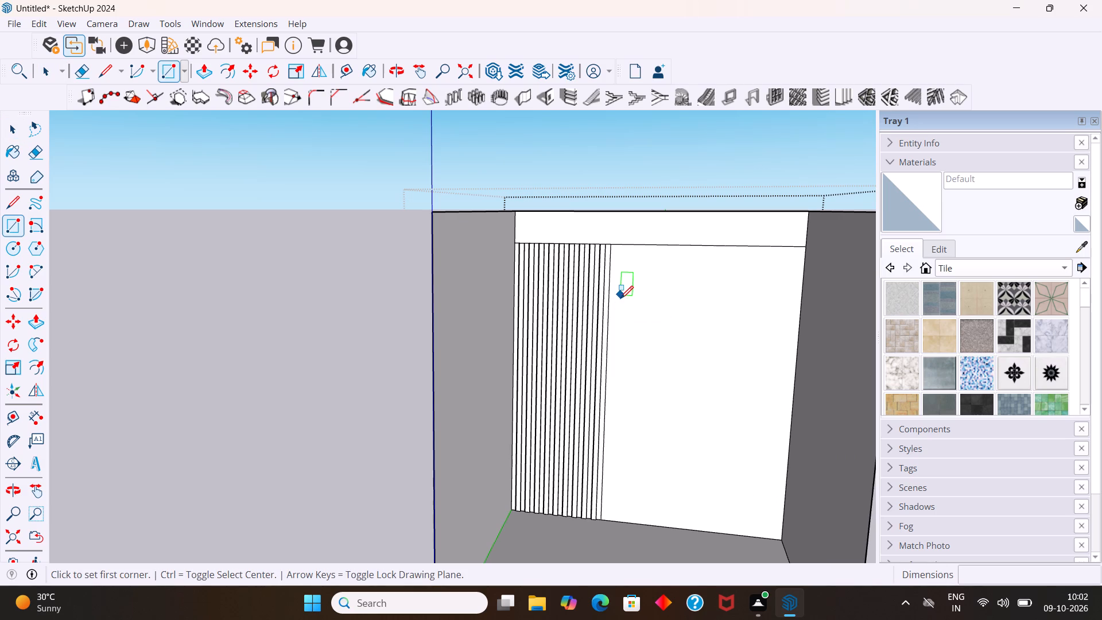
{"action": "left_click", "coordinate": [619, 339]}
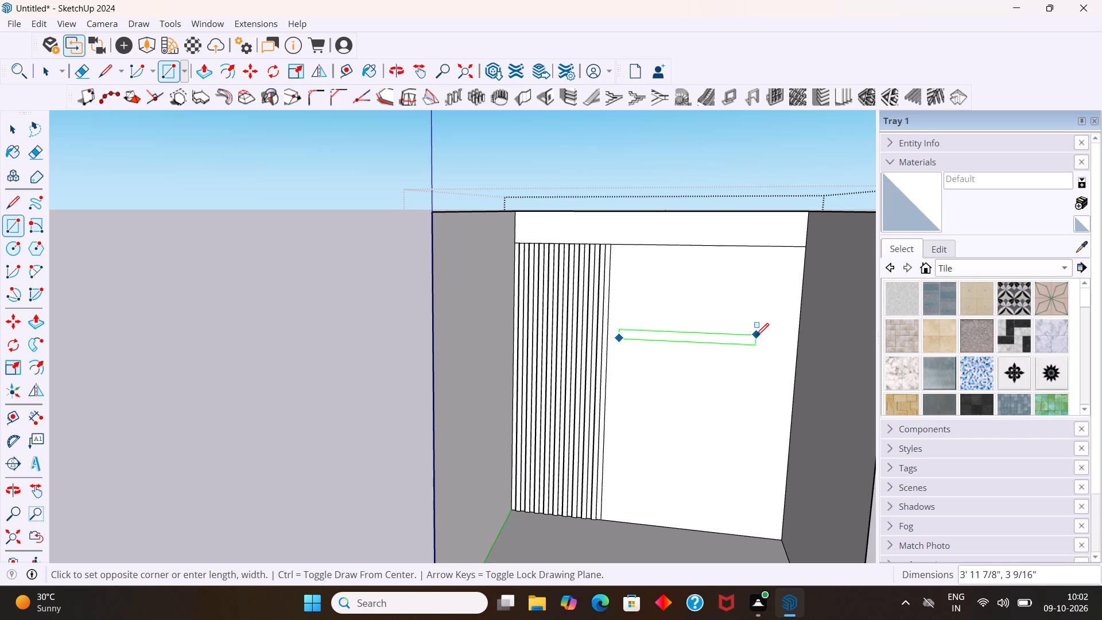
{"action": "left_click", "coordinate": [756, 336]}
{"action": "key", "text": "space"}
Pull the narrow rectangle on the back wall 1' out into the room as a shelf.
{"action": "scroll", "coordinate": [734, 327], "scroll_direction": "up", "scroll_amount": 3}
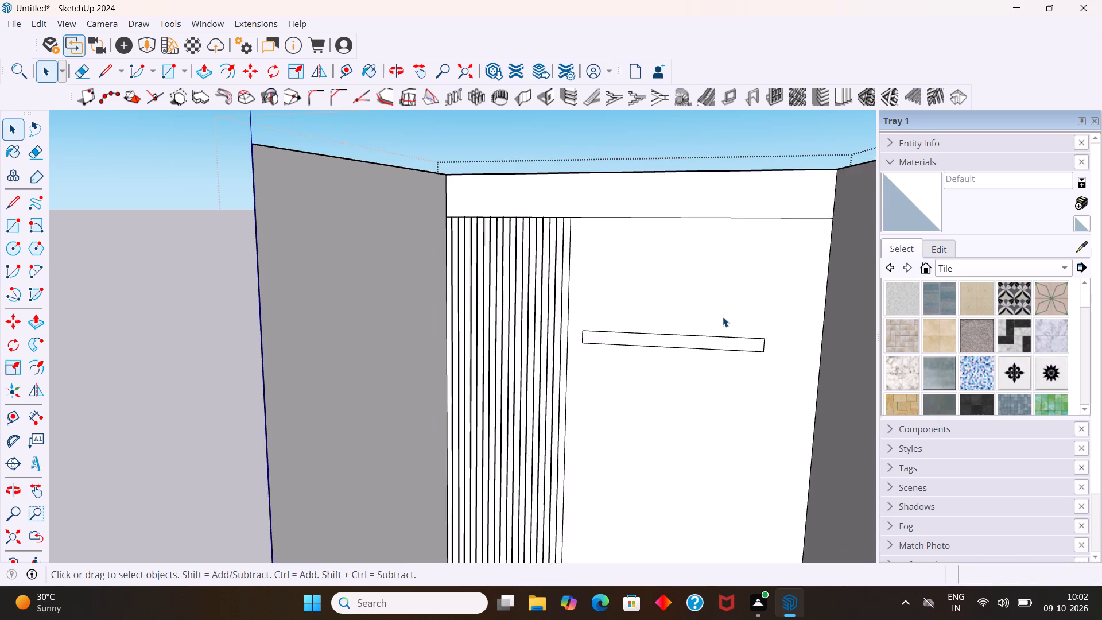
{"action": "scroll", "coordinate": [723, 317], "scroll_direction": "up", "scroll_amount": 2}
{"action": "left_click", "coordinate": [713, 347]}
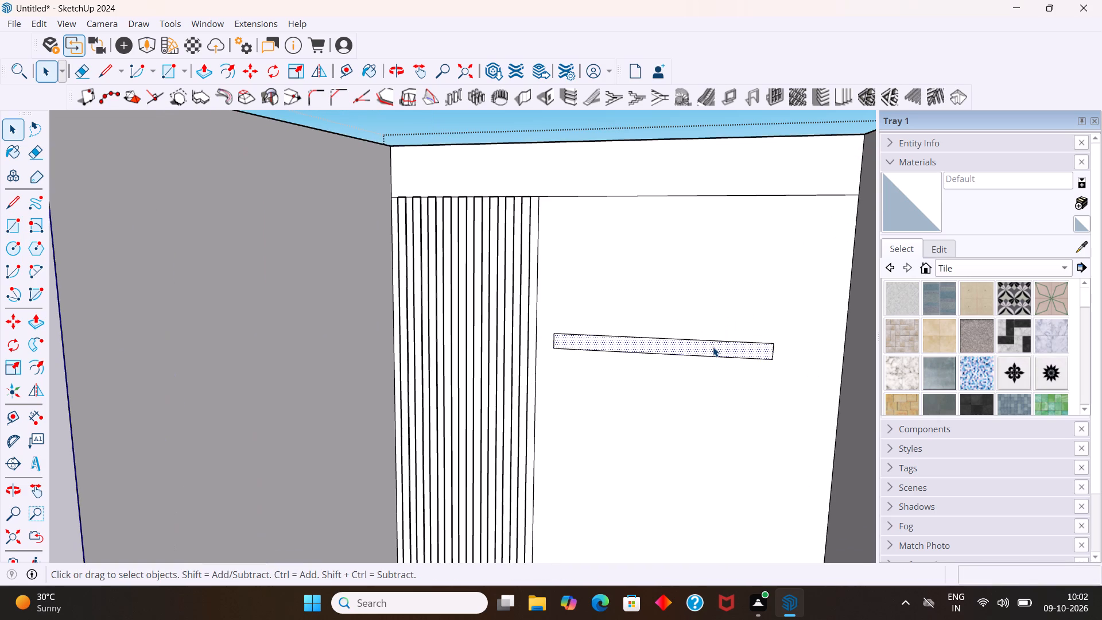
{"action": "key", "text": "p"}
{"action": "left_click_drag", "start_coordinate": [713, 346], "coordinate": [697, 366]}
{"action": "type", "text": "1'"}
{"action": "key", "text": "Return"}
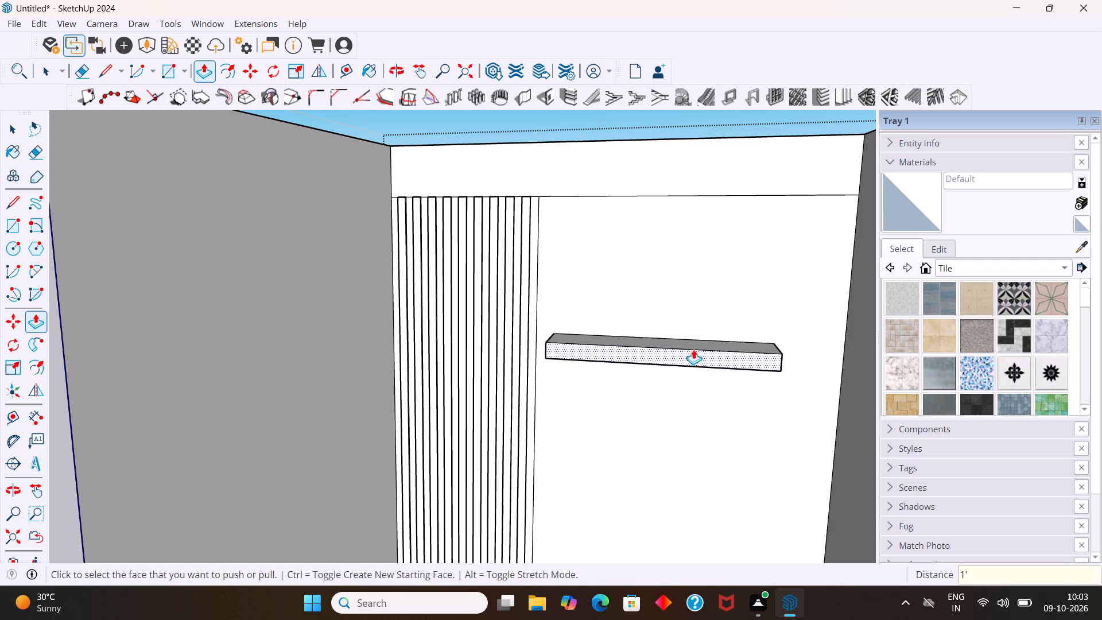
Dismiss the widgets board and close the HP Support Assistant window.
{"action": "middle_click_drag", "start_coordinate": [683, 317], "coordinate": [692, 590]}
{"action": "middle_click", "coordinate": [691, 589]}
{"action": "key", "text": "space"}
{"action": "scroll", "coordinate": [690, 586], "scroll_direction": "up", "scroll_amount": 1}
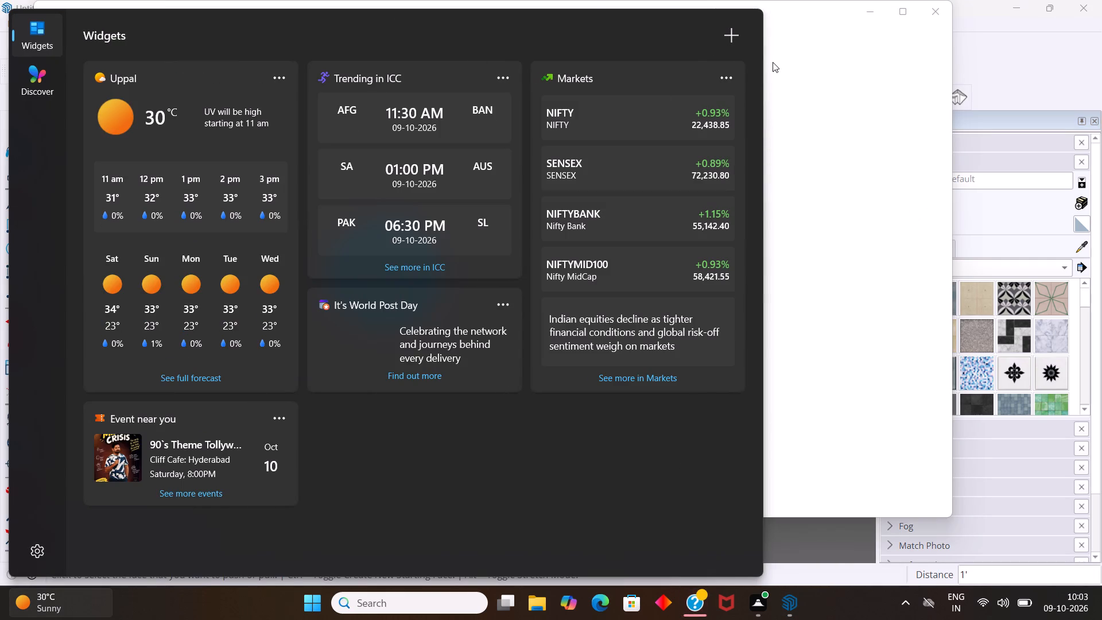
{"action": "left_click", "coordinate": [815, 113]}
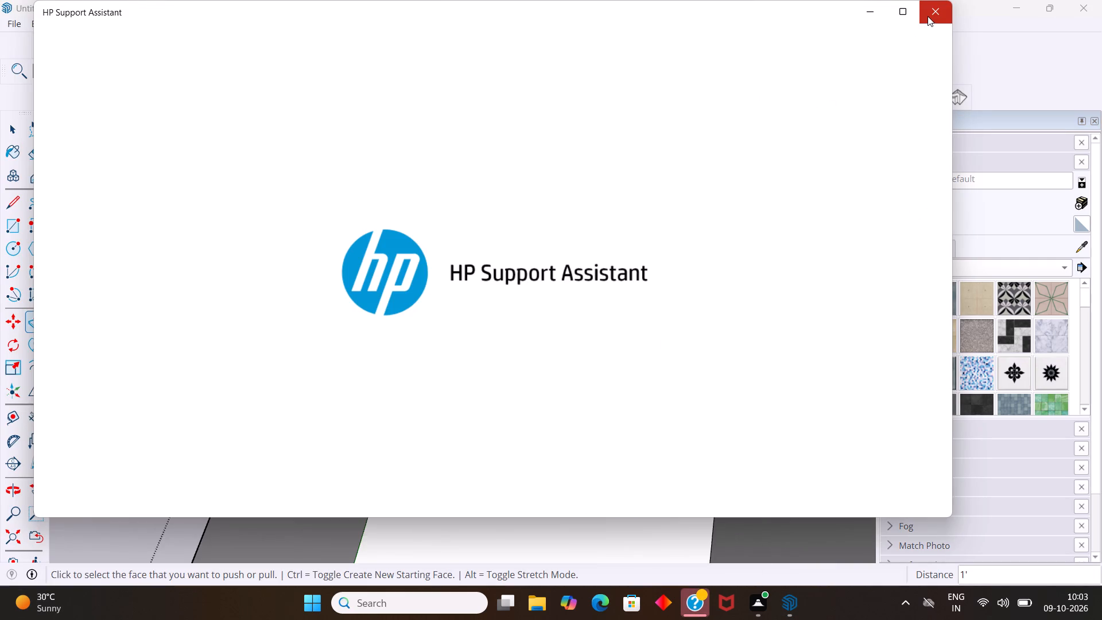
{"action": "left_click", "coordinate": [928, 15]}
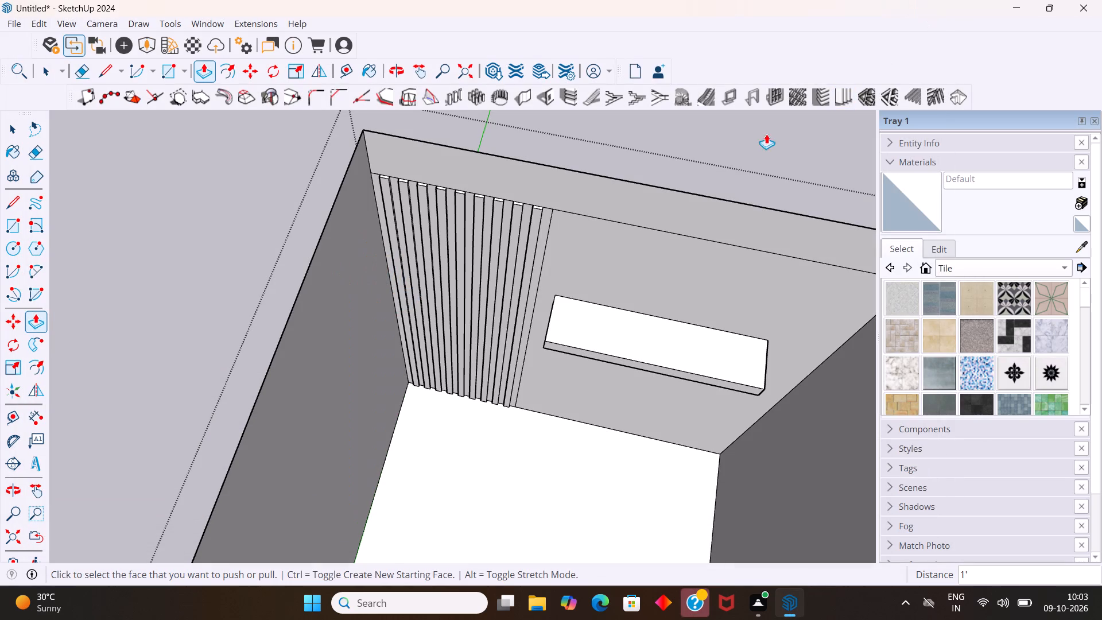
Draw a 1" wide rectangle along the wall edge of the shelf's underside, over the shelf's full length.
{"action": "scroll", "coordinate": [751, 149], "scroll_direction": "down", "scroll_amount": 5}
{"action": "scroll", "coordinate": [697, 165], "scroll_direction": "down", "scroll_amount": 4}
{"action": "key", "text": "space"}
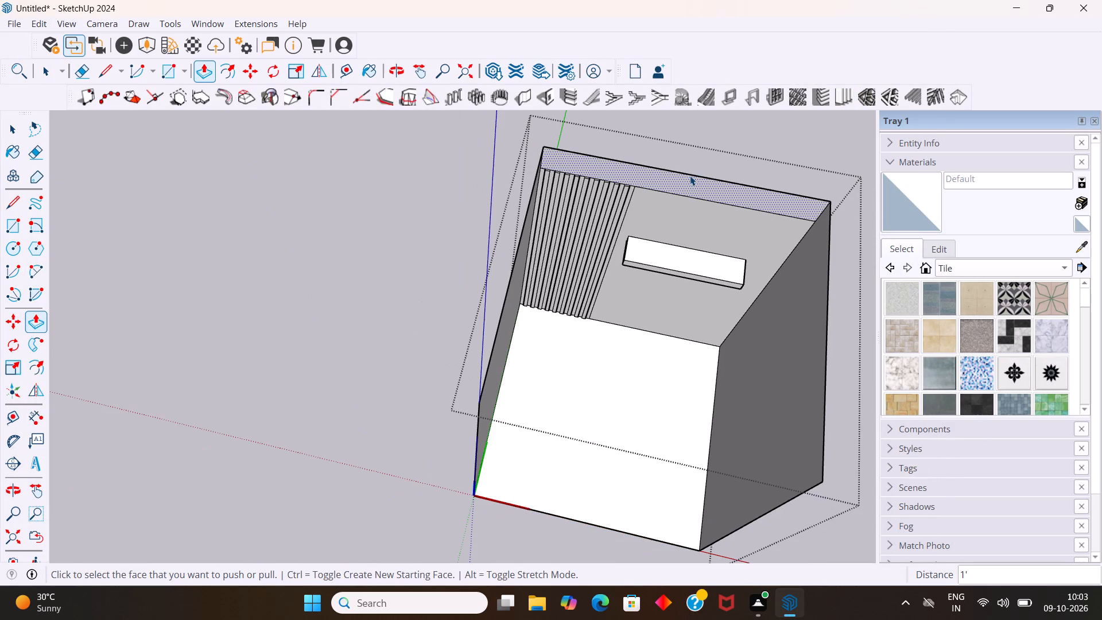
{"action": "middle_click_drag", "start_coordinate": [721, 296], "coordinate": [697, 168]}
{"action": "scroll", "coordinate": [689, 288], "scroll_direction": "up", "scroll_amount": 3}
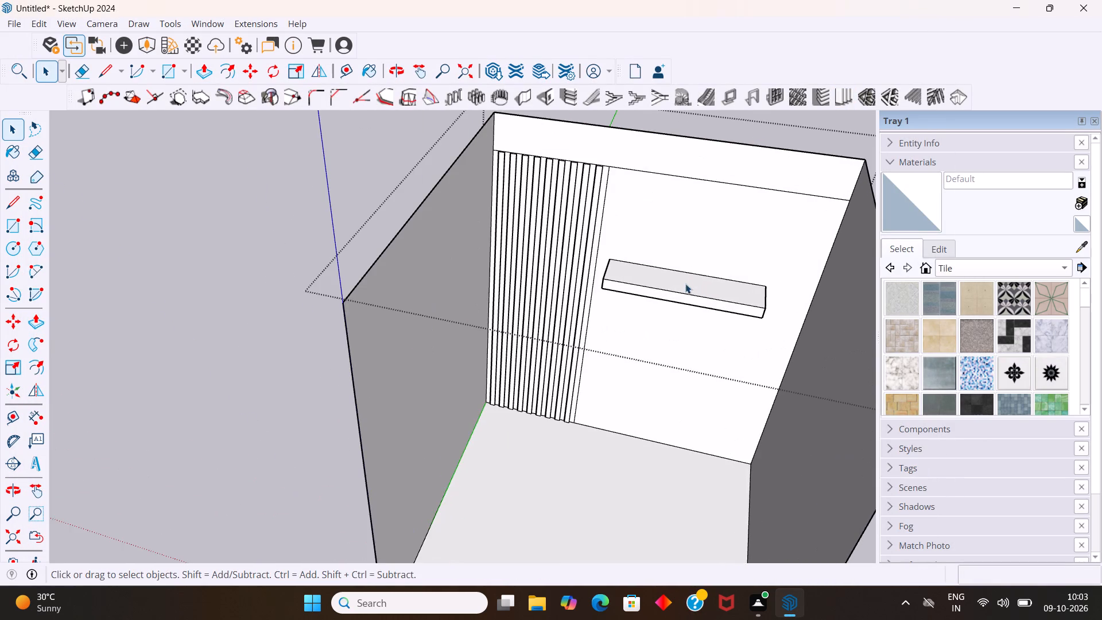
{"action": "middle_click_drag", "start_coordinate": [675, 377], "coordinate": [715, 214]}
{"action": "middle_click_drag", "start_coordinate": [681, 343], "coordinate": [658, 212]}
{"action": "scroll", "coordinate": [658, 212], "scroll_direction": "up", "scroll_amount": 1}
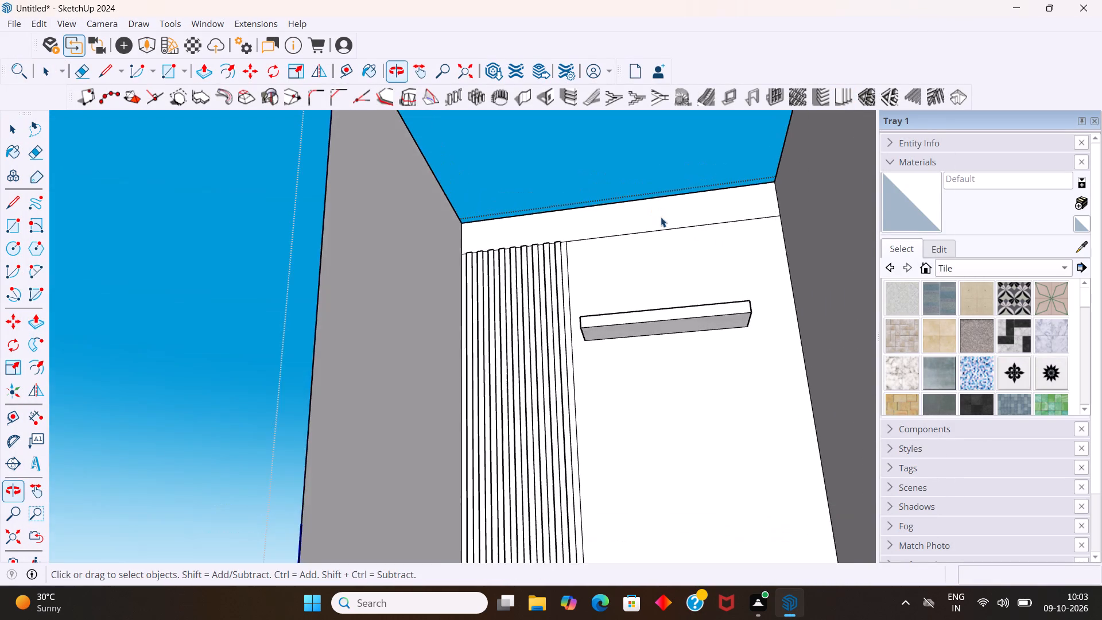
{"action": "scroll", "coordinate": [650, 252], "scroll_direction": "up", "scroll_amount": 4}
{"action": "scroll", "coordinate": [627, 339], "scroll_direction": "up", "scroll_amount": 4}
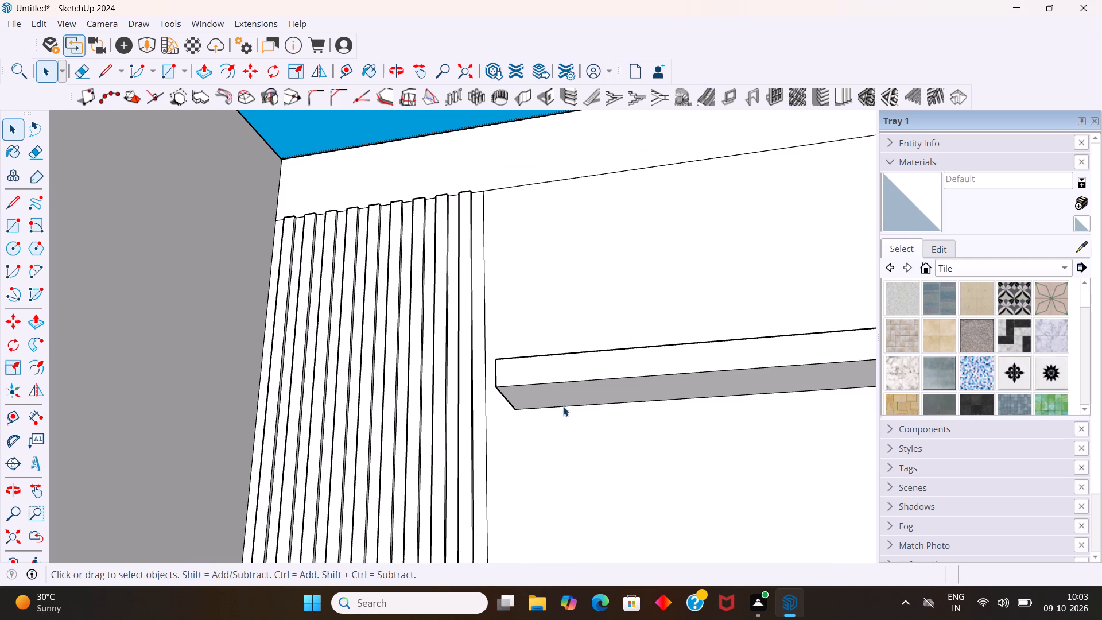
{"action": "key", "text": "r"}
{"action": "middle_click_drag", "start_coordinate": [562, 402], "coordinate": [490, 320]}
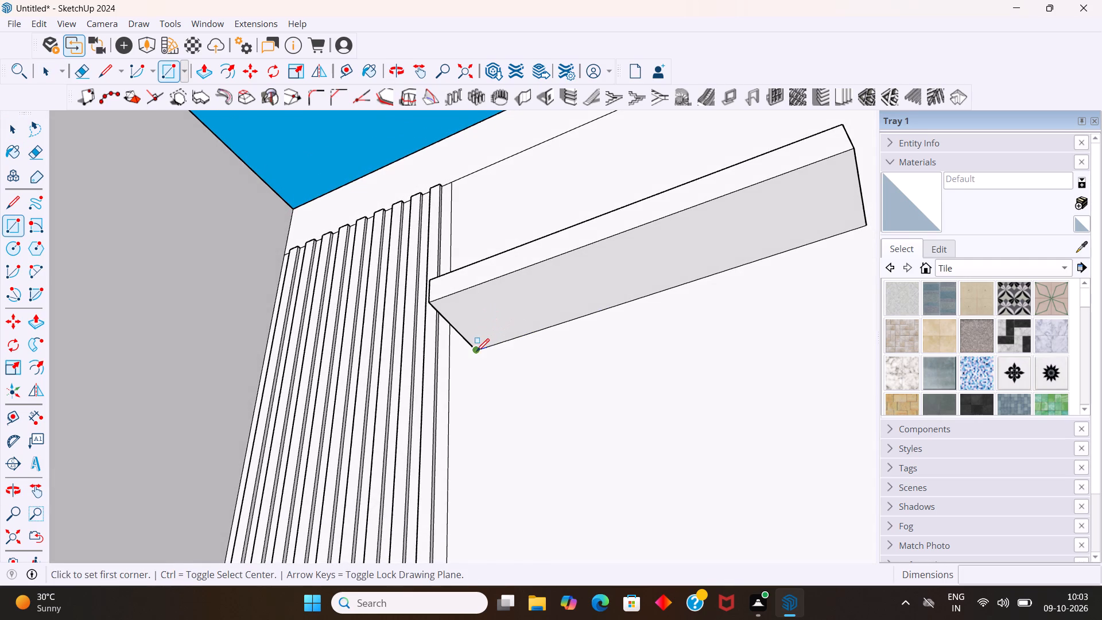
{"action": "left_click", "coordinate": [476, 351]}
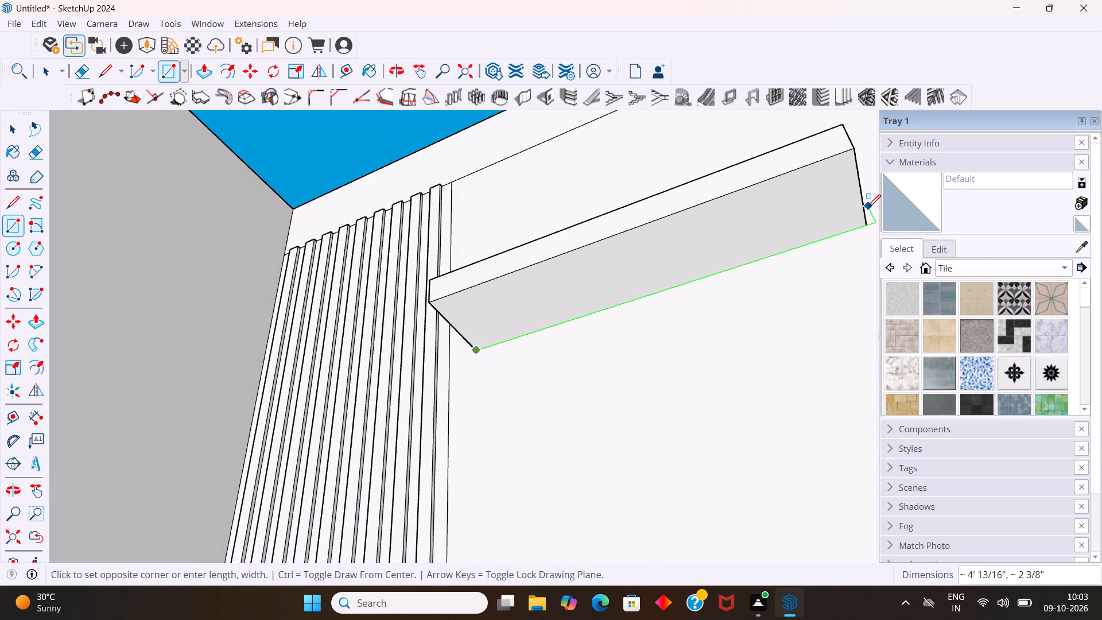
{"action": "key", "text": "1"}
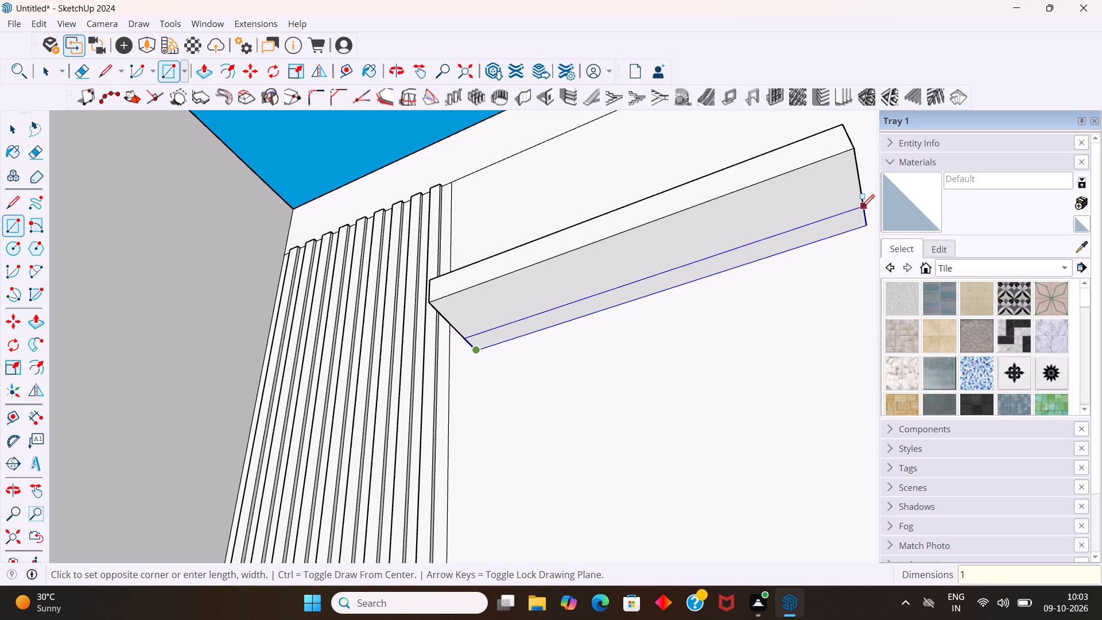
{"action": "key", "text": "Return"}
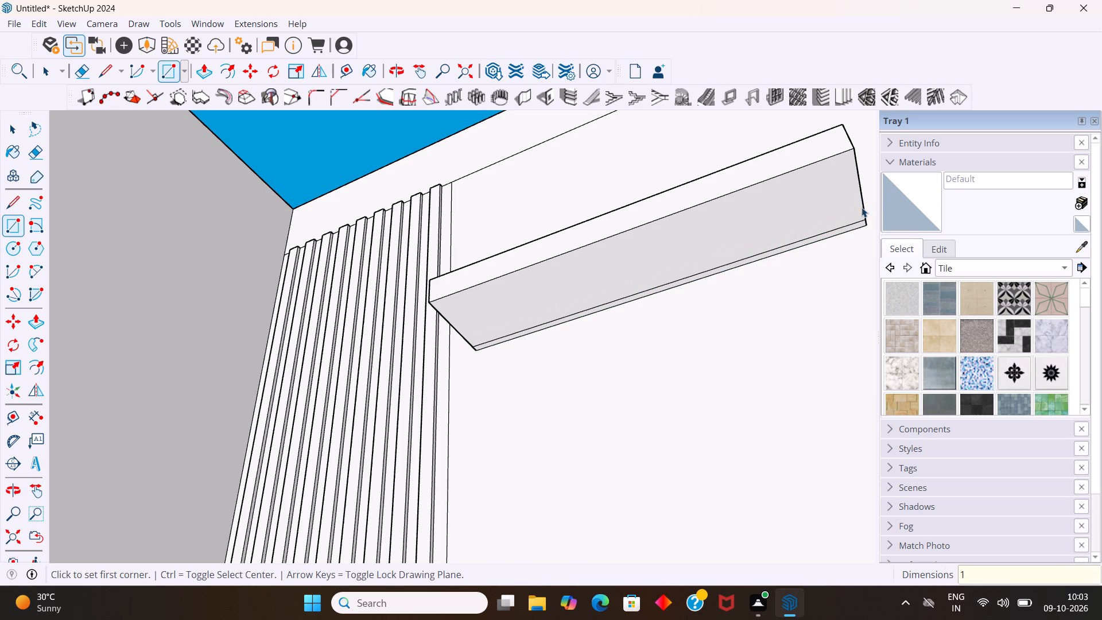
{"action": "key", "text": "space"}
Examine the shelf from below, from above and from the front.
{"action": "middle_click_drag", "start_coordinate": [793, 303], "coordinate": [767, 311]}
{"action": "scroll", "coordinate": [713, 254], "scroll_direction": "up", "scroll_amount": 4}
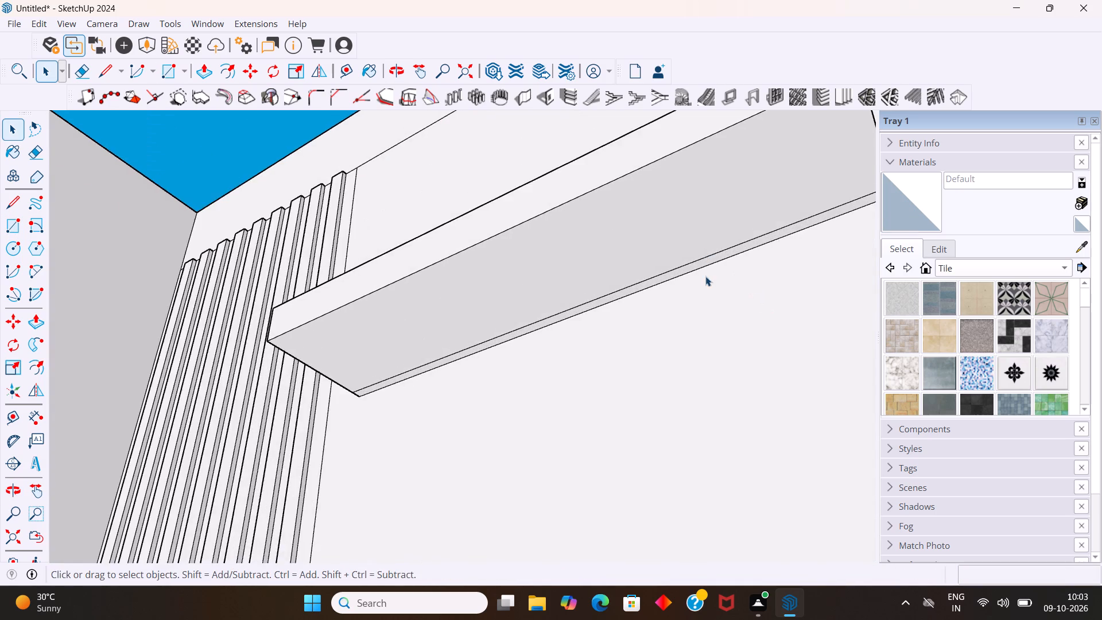
{"action": "scroll", "coordinate": [705, 276], "scroll_direction": "up", "scroll_amount": 4}
{"action": "middle_click_drag", "start_coordinate": [679, 288], "coordinate": [765, 433]}
{"action": "scroll", "coordinate": [699, 362], "scroll_direction": "down", "scroll_amount": 5}
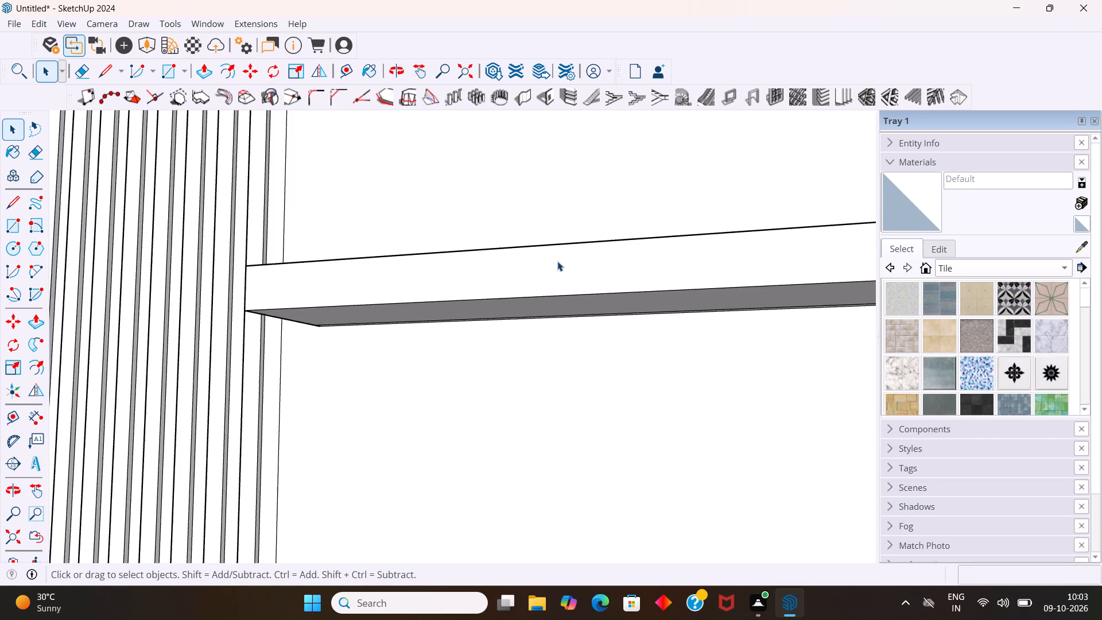
{"action": "scroll", "coordinate": [557, 261], "scroll_direction": "down", "scroll_amount": 1}
{"action": "middle_click_drag", "start_coordinate": [556, 277], "coordinate": [604, 432]}
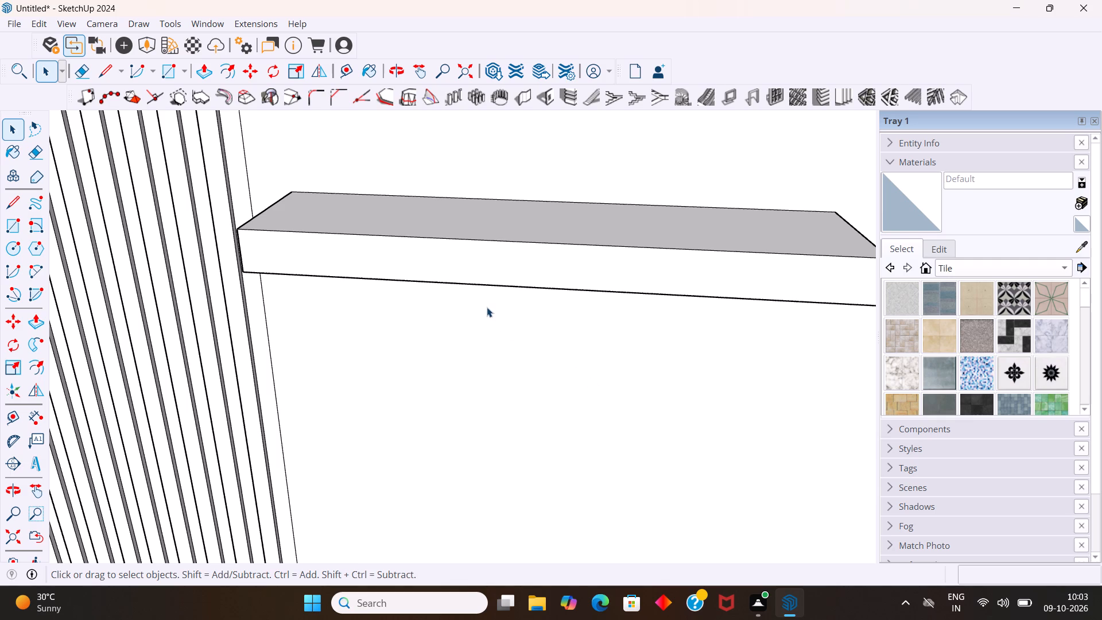
{"action": "scroll", "coordinate": [520, 302], "scroll_direction": "down", "scroll_amount": 5}
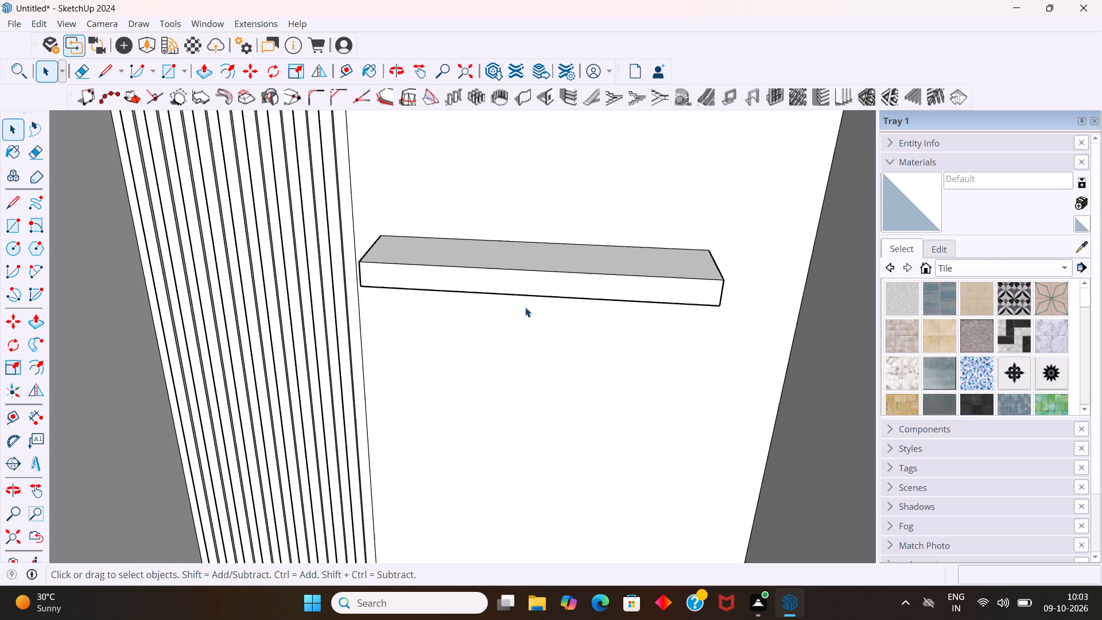
{"action": "scroll", "coordinate": [526, 305], "scroll_direction": "down", "scroll_amount": 2}
{"action": "middle_click_drag", "start_coordinate": [530, 336], "coordinate": [574, 233]}
{"action": "middle_click", "coordinate": [574, 233]}
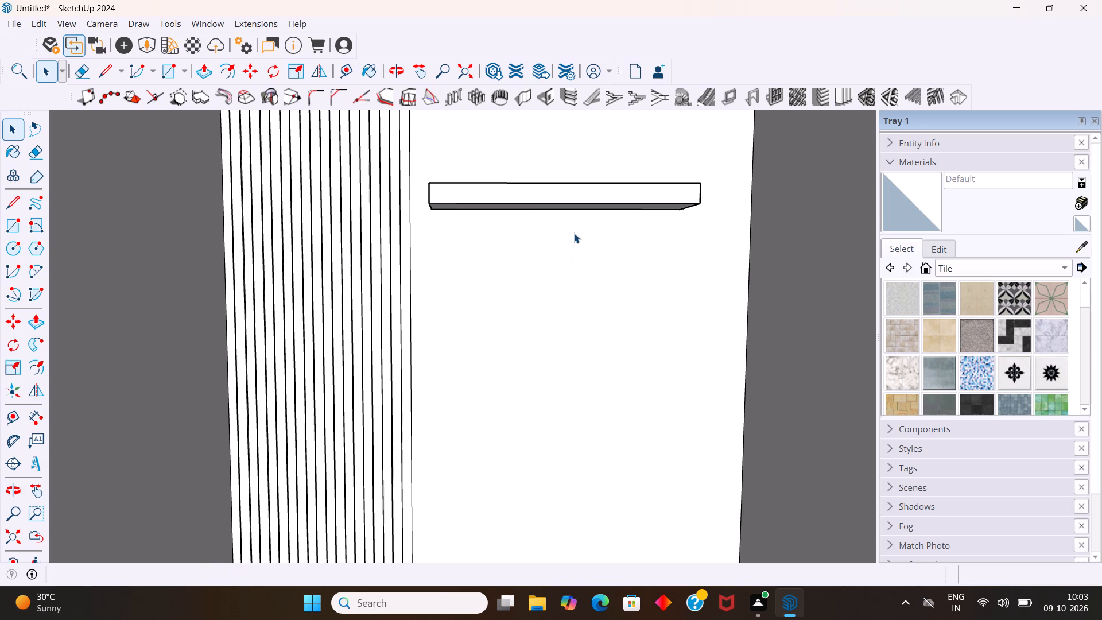
Push/Pull the narrow strip along the wall edge of the shelf's underside by 0.1".
{"action": "middle_click_drag", "start_coordinate": [570, 227], "coordinate": [532, 122]}
{"action": "scroll", "coordinate": [531, 188], "scroll_direction": "up", "scroll_amount": 4}
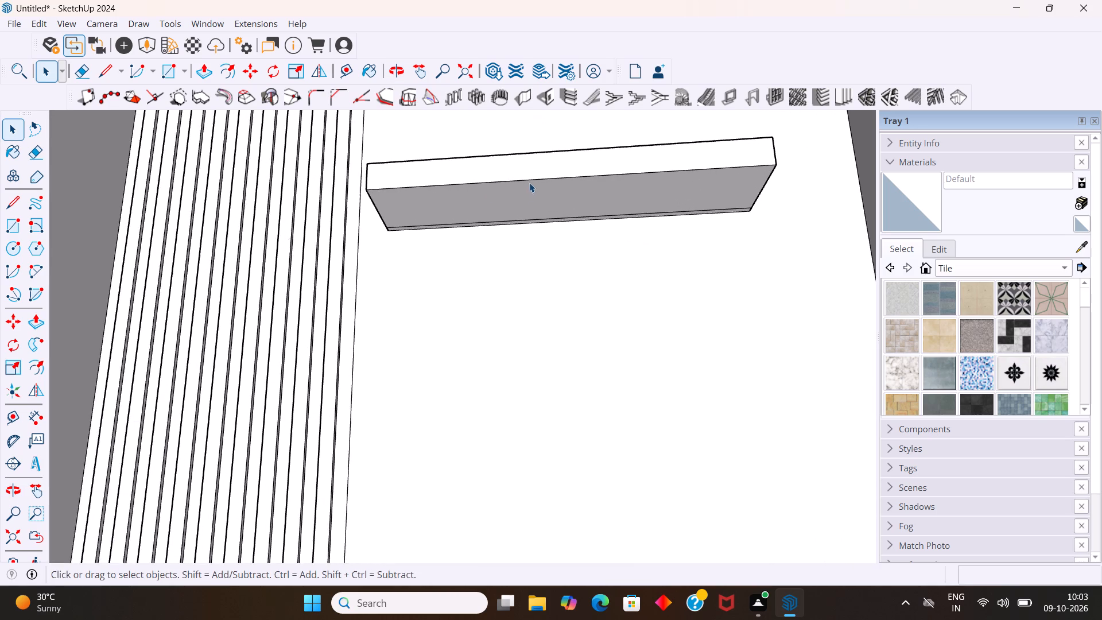
{"action": "scroll", "coordinate": [542, 215], "scroll_direction": "up", "scroll_amount": 10}
{"action": "middle_click_drag", "start_coordinate": [547, 217], "coordinate": [552, 193]}
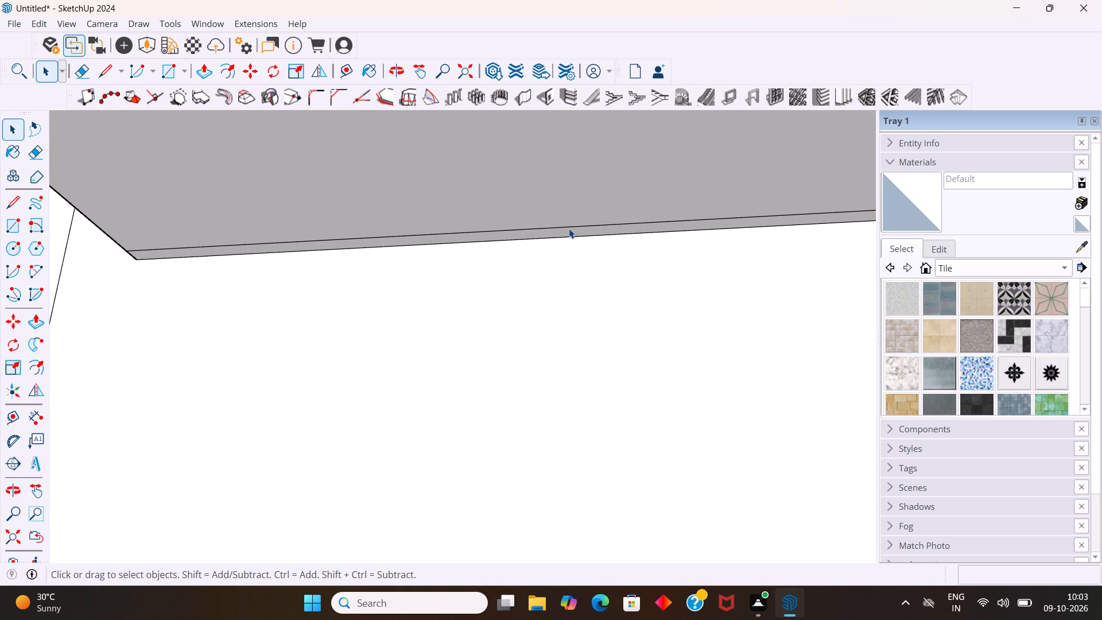
{"action": "left_click", "coordinate": [568, 230]}
{"action": "key", "text": "p"}
{"action": "left_click", "coordinate": [568, 231]}
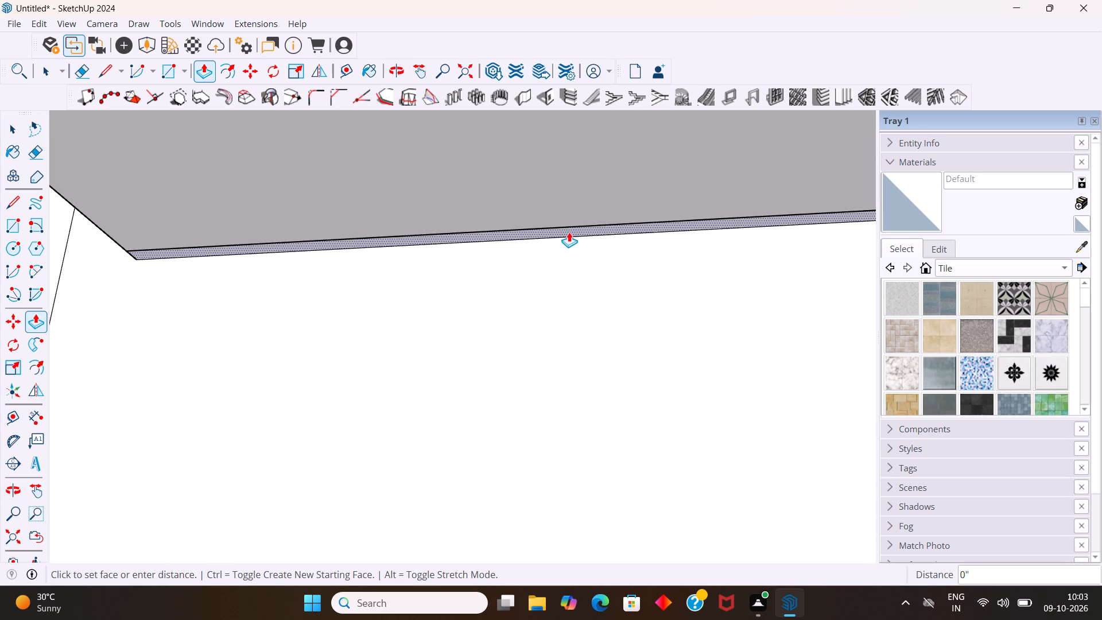
{"action": "type", "text": "0.1"}
{"action": "key", "text": "Return"}
{"action": "key", "text": "space"}
{"action": "middle_click_drag", "start_coordinate": [506, 185], "coordinate": [488, 200]}
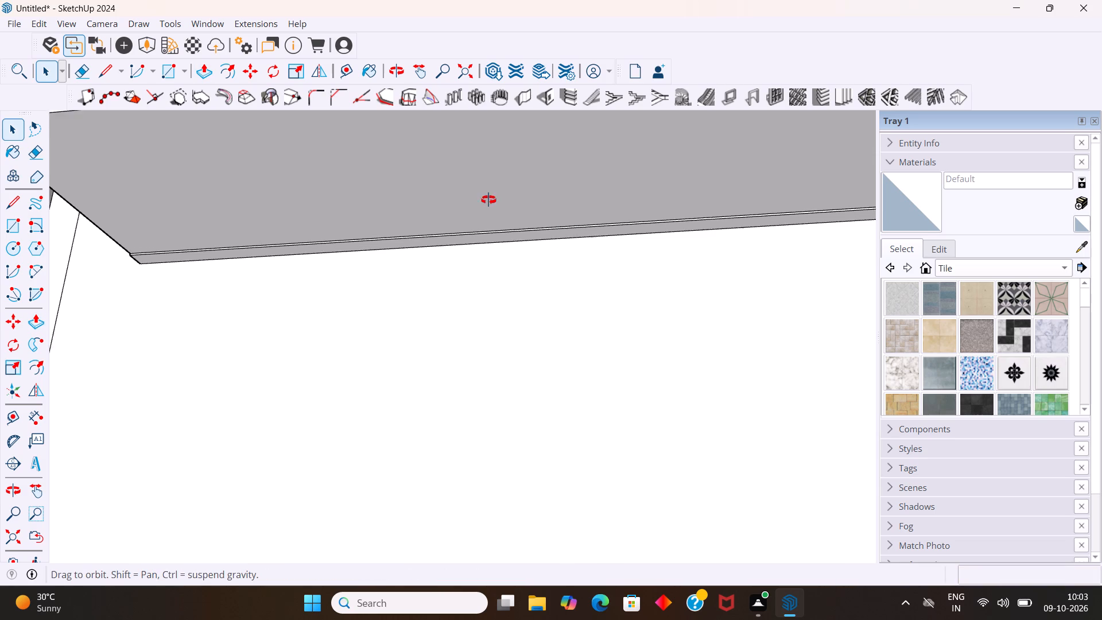
{"action": "middle_click_drag", "start_coordinate": [488, 200], "coordinate": [467, 327]}
{"action": "scroll", "coordinate": [471, 312], "scroll_direction": "down", "scroll_amount": 15}
{"action": "middle_click_drag", "start_coordinate": [421, 302], "coordinate": [454, 375]}
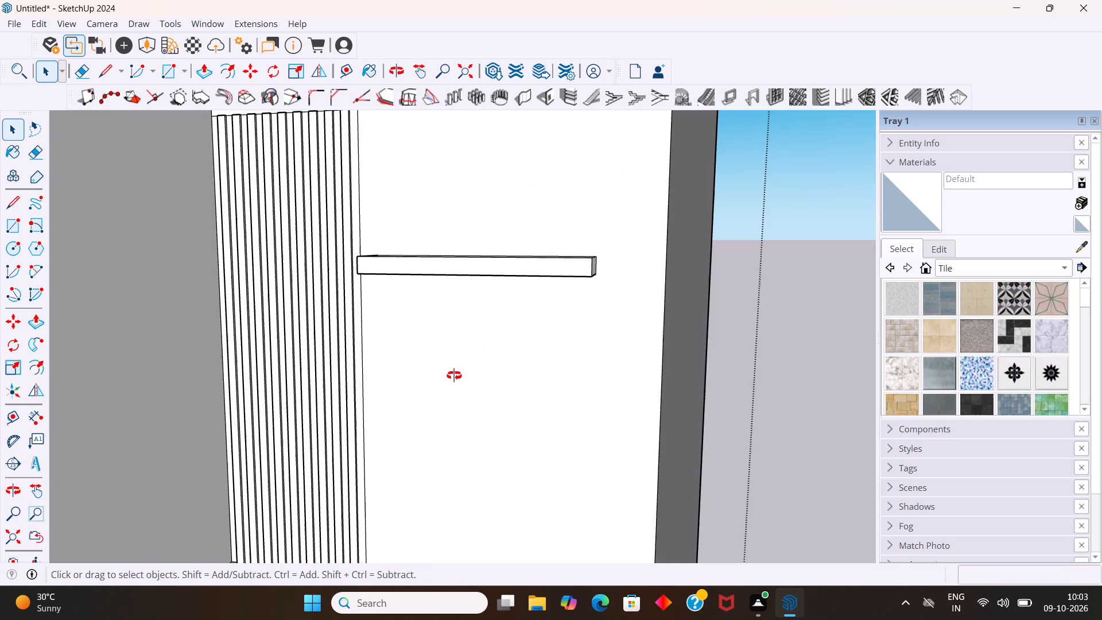
Examine the shelf and the back wall from close up, from above and from the front of the room.
{"action": "middle_click_drag", "start_coordinate": [454, 375], "coordinate": [458, 381]}
{"action": "scroll", "coordinate": [459, 377], "scroll_direction": "up", "scroll_amount": 1}
{"action": "scroll", "coordinate": [465, 358], "scroll_direction": "down", "scroll_amount": 6}
{"action": "middle_click_drag", "start_coordinate": [478, 351], "coordinate": [510, 281]}
{"action": "scroll", "coordinate": [507, 277], "scroll_direction": "down", "scroll_amount": 4}
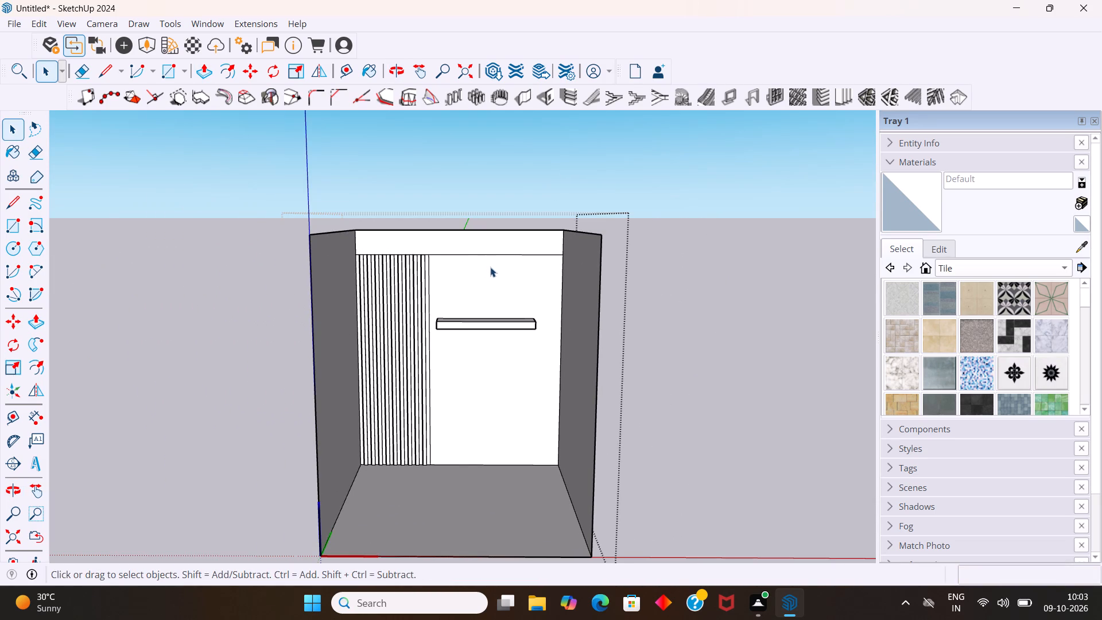
{"action": "middle_click_drag", "start_coordinate": [492, 262], "coordinate": [504, 232]}
{"action": "scroll", "coordinate": [488, 358], "scroll_direction": "up", "scroll_amount": 3}
{"action": "middle_click_drag", "start_coordinate": [483, 365], "coordinate": [481, 340]}
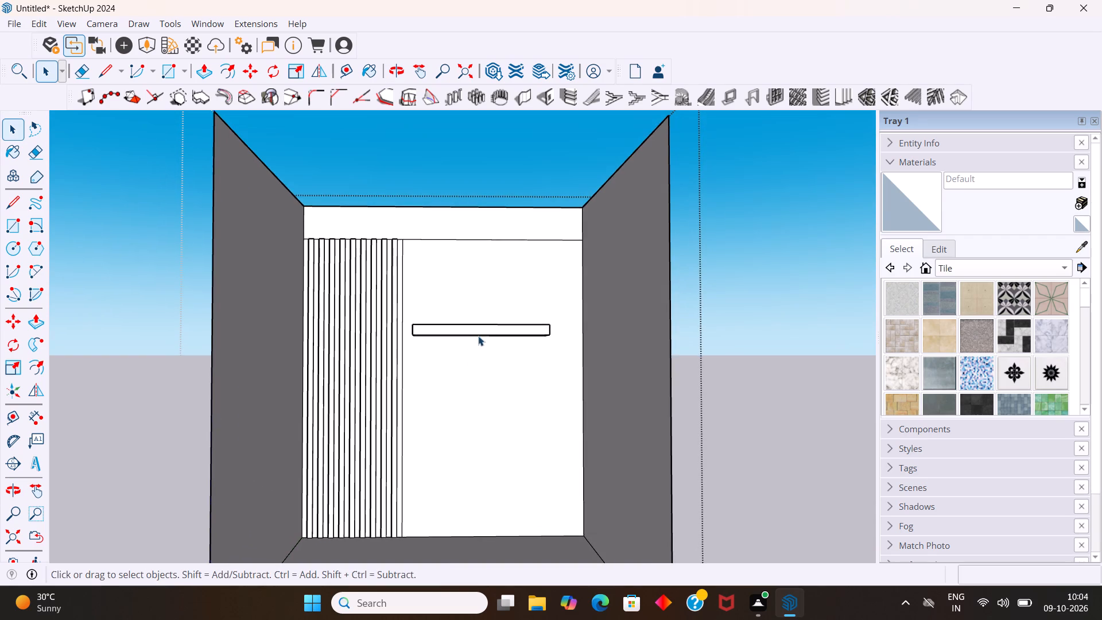
{"action": "scroll", "coordinate": [477, 332], "scroll_direction": "down", "scroll_amount": 3}
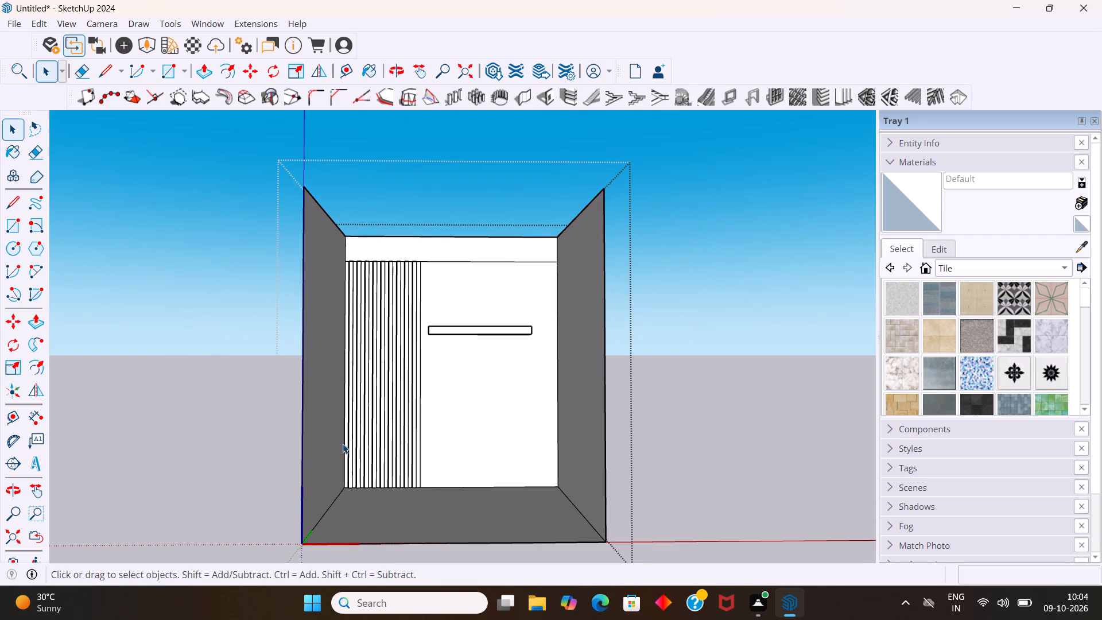
Measure the height from the back wall's floor edge up to the underside of the shelf.
{"action": "left_click", "coordinate": [38, 413]}
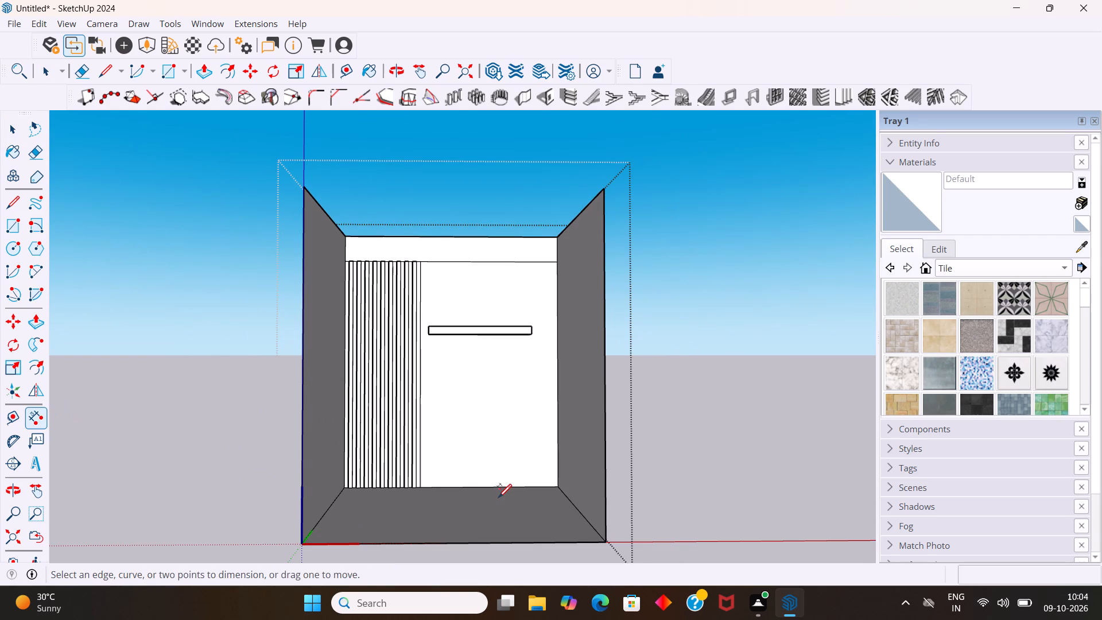
{"action": "left_click", "coordinate": [490, 487]}
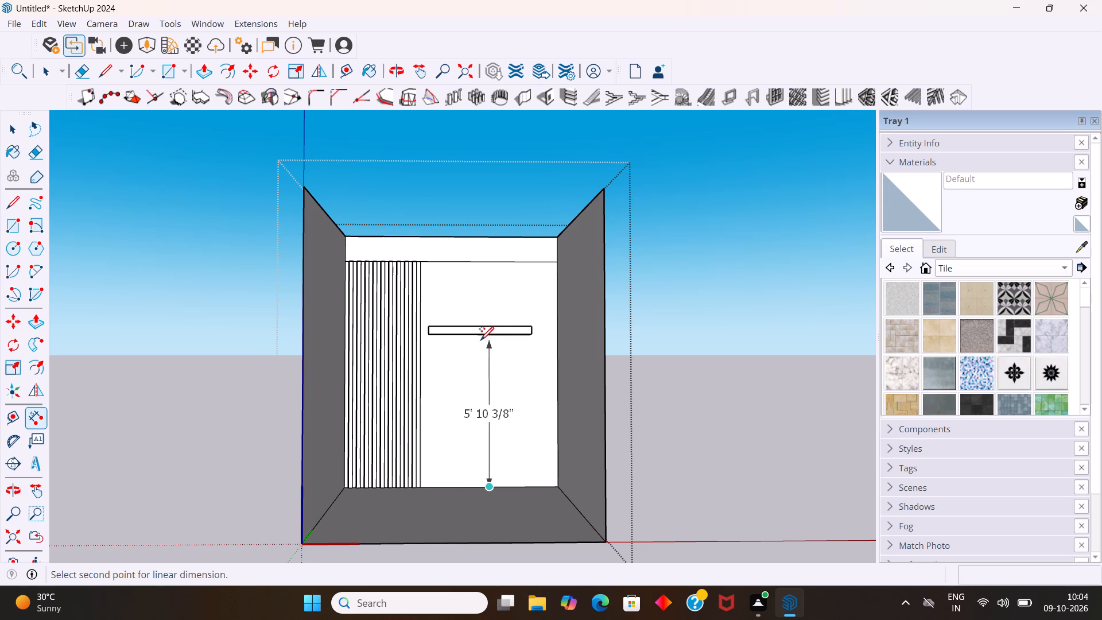
{"action": "scroll", "coordinate": [480, 339], "scroll_direction": "up", "scroll_amount": 1}
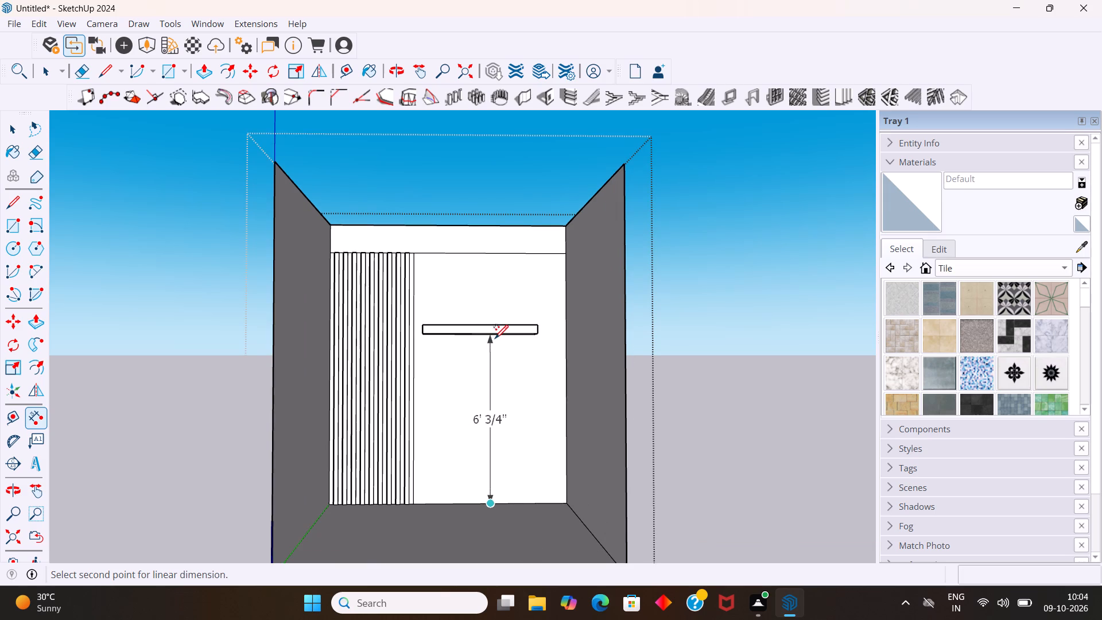
{"action": "key", "text": "space"}
Draw a rectangle about 1' 5" wide by 6 11/16" high on the back wall below the shelf.
{"action": "key", "text": "r"}
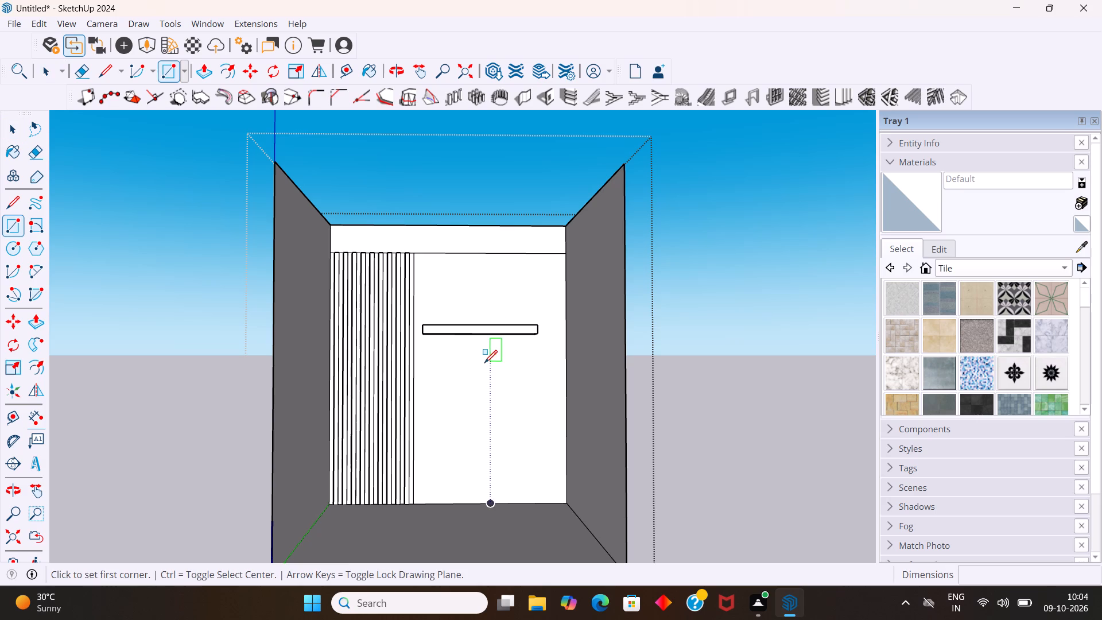
{"action": "scroll", "coordinate": [464, 412], "scroll_direction": "up", "scroll_amount": 4}
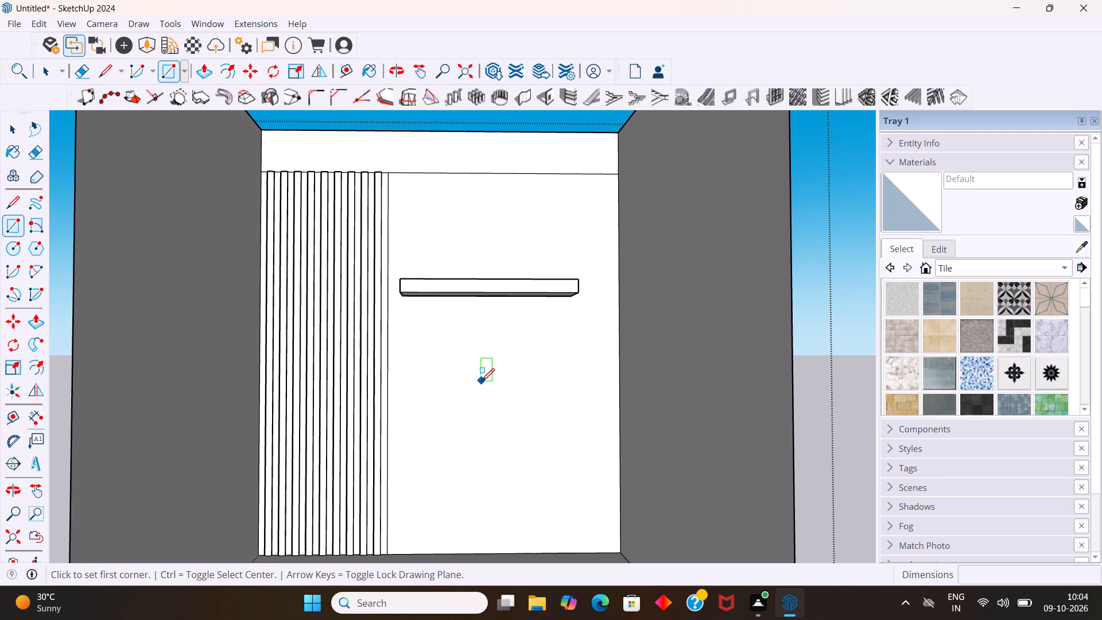
{"action": "left_click", "coordinate": [467, 373]}
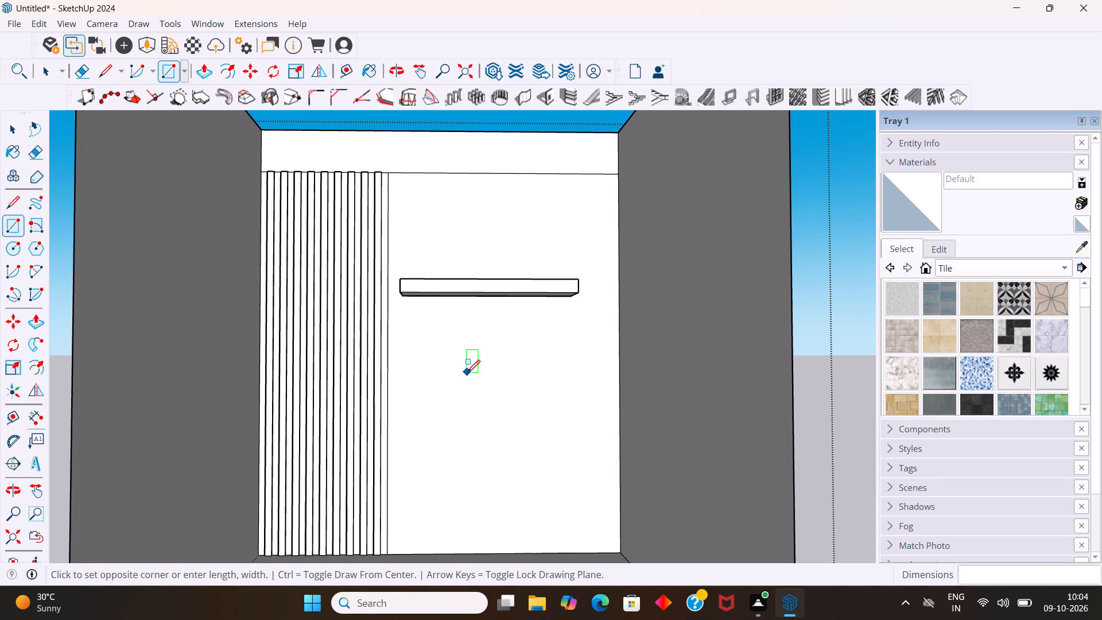
{"action": "left_click", "coordinate": [526, 349]}
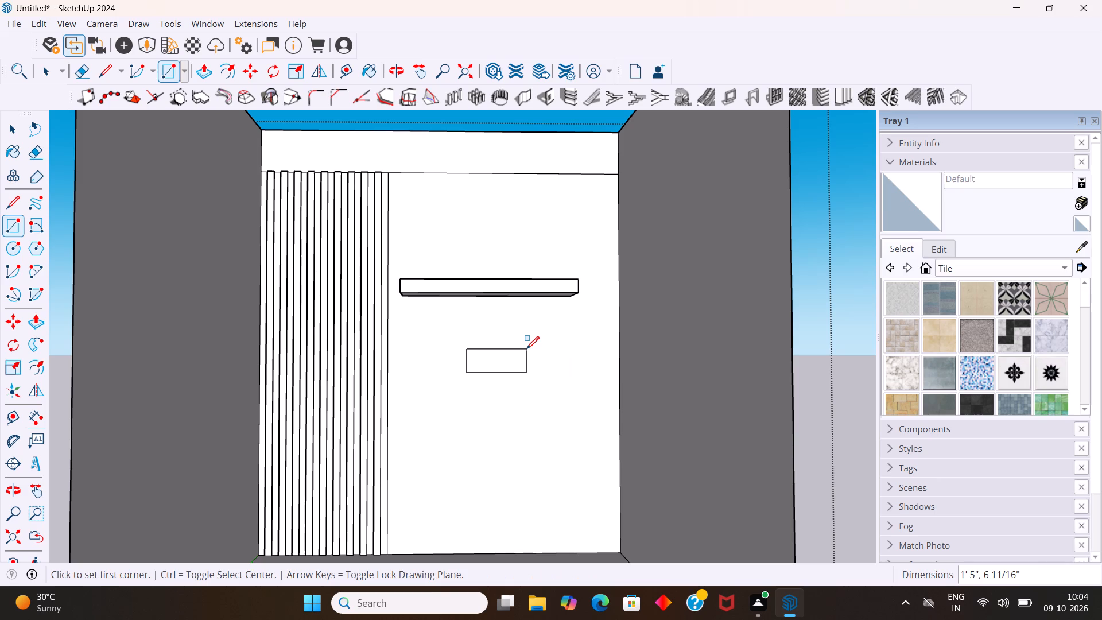
{"action": "key", "text": "space"}
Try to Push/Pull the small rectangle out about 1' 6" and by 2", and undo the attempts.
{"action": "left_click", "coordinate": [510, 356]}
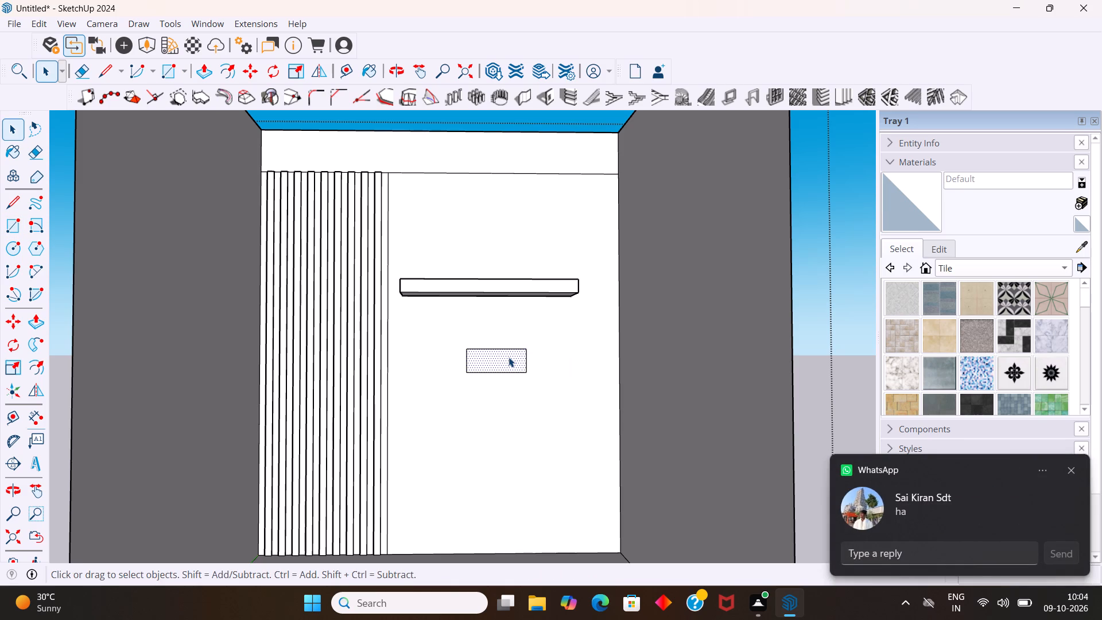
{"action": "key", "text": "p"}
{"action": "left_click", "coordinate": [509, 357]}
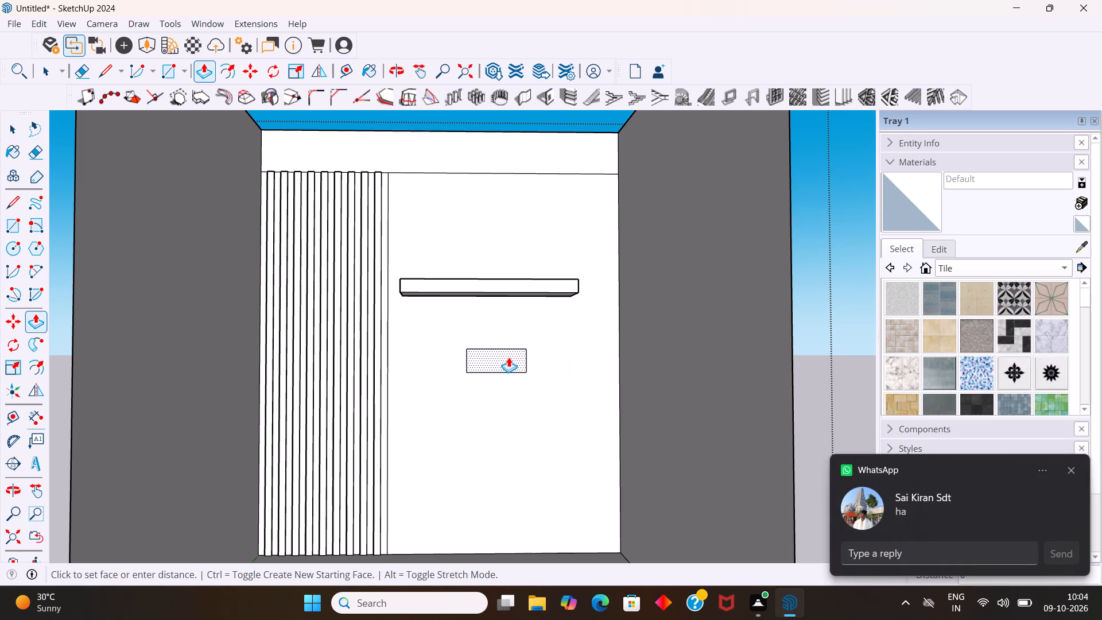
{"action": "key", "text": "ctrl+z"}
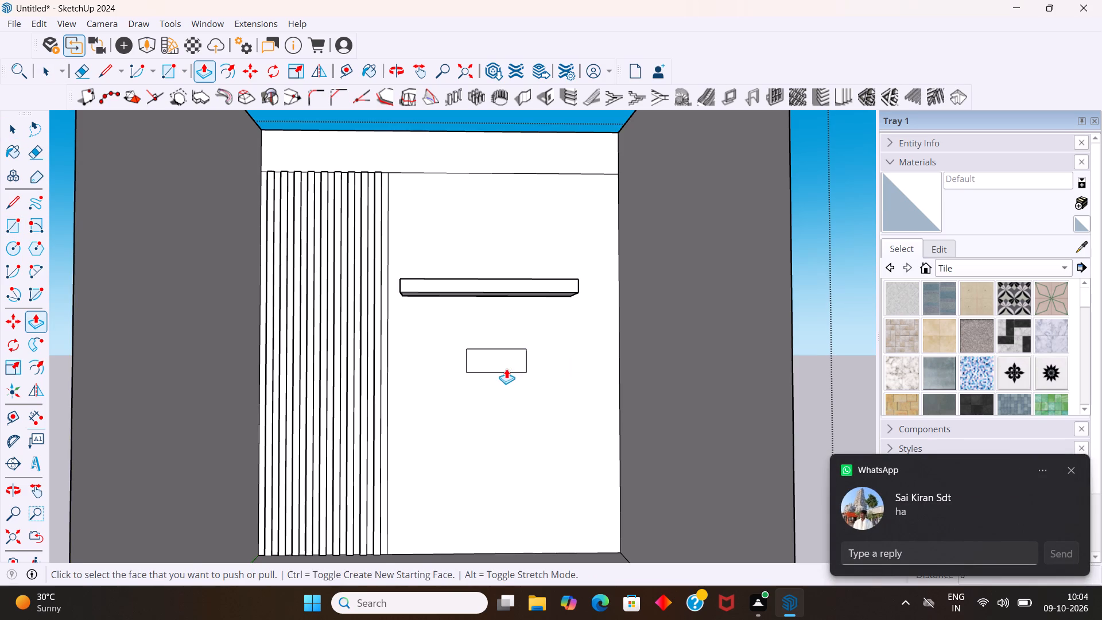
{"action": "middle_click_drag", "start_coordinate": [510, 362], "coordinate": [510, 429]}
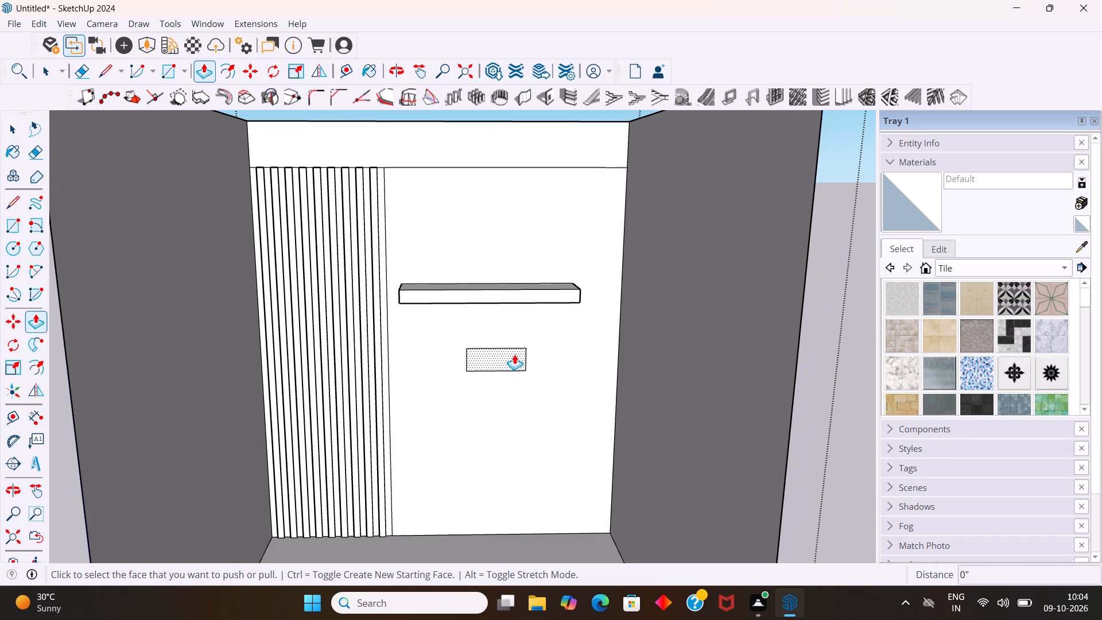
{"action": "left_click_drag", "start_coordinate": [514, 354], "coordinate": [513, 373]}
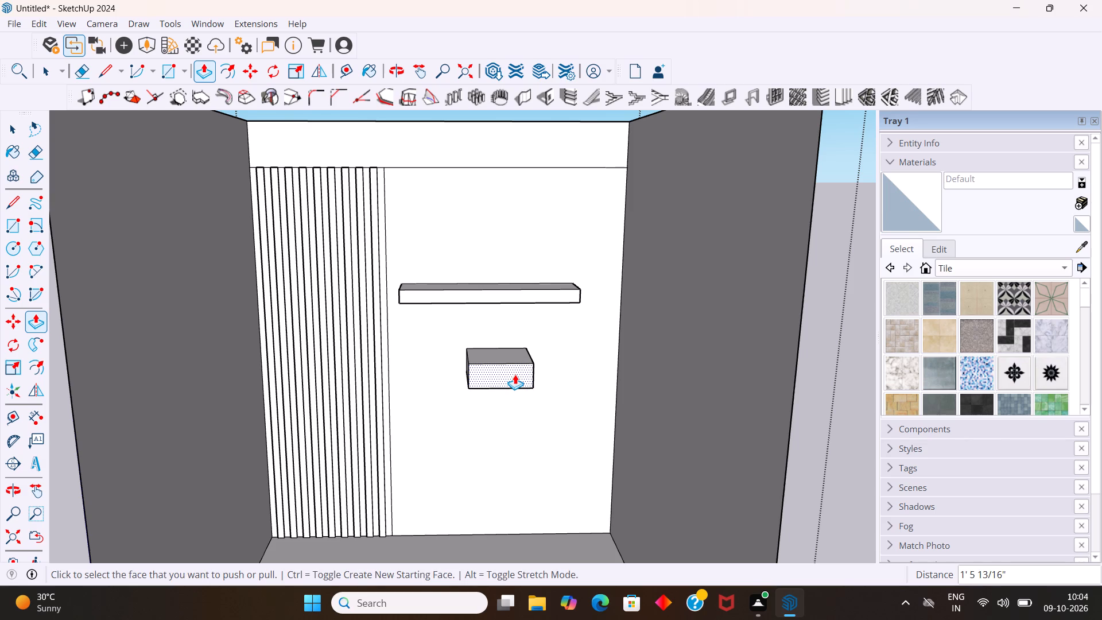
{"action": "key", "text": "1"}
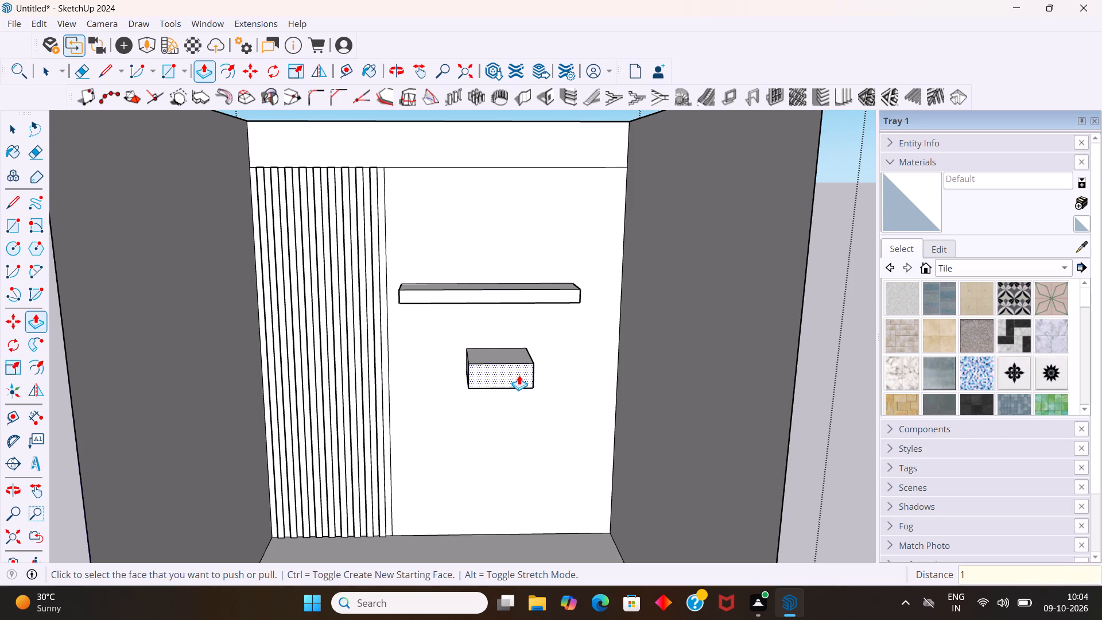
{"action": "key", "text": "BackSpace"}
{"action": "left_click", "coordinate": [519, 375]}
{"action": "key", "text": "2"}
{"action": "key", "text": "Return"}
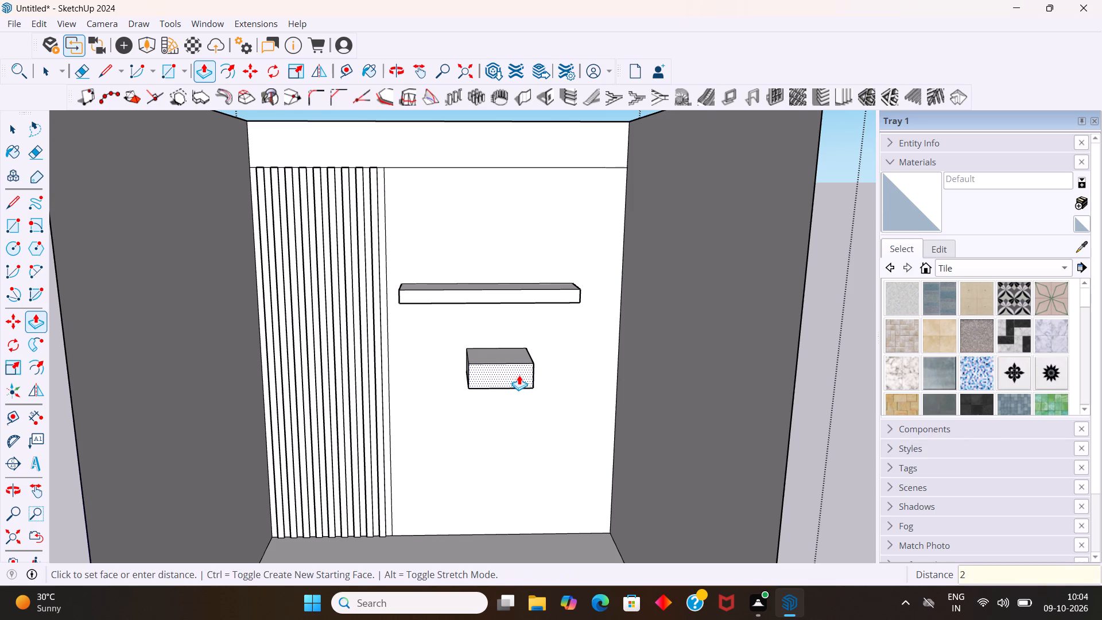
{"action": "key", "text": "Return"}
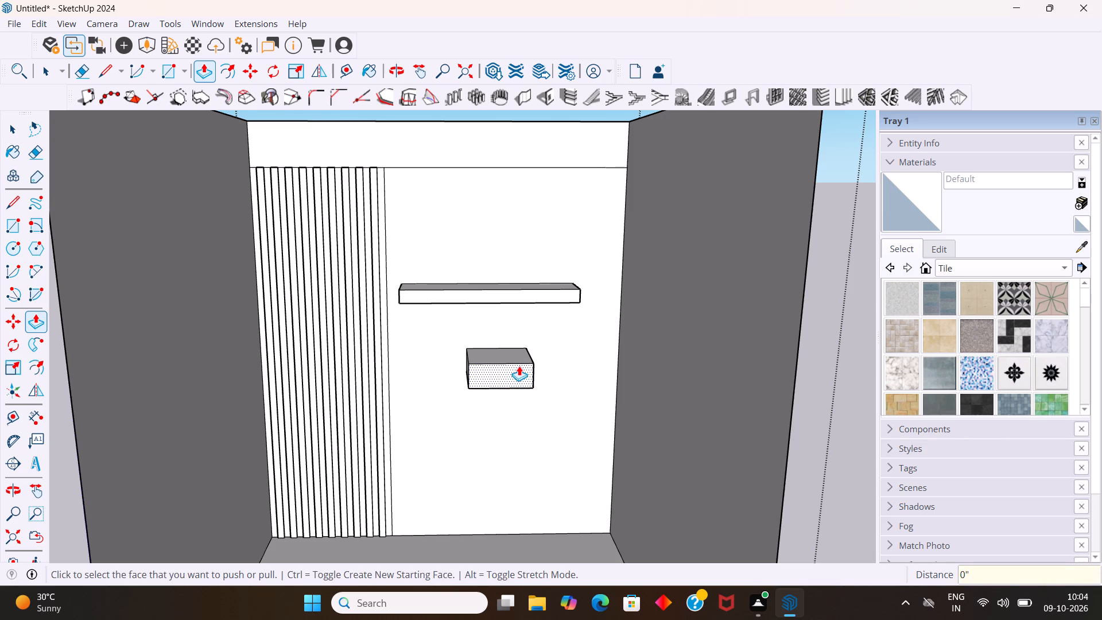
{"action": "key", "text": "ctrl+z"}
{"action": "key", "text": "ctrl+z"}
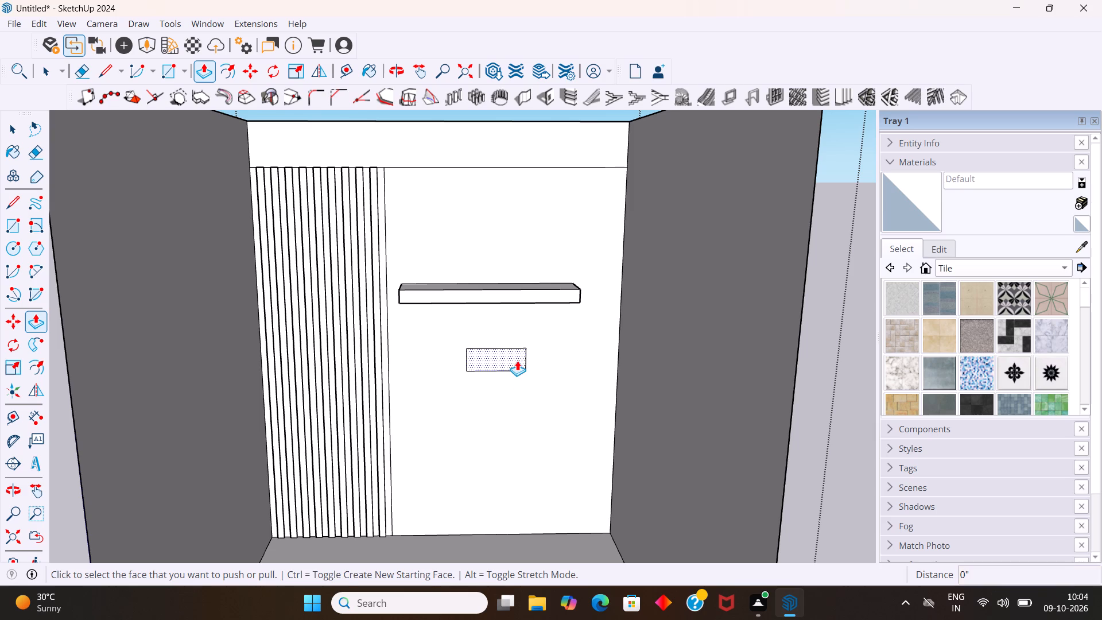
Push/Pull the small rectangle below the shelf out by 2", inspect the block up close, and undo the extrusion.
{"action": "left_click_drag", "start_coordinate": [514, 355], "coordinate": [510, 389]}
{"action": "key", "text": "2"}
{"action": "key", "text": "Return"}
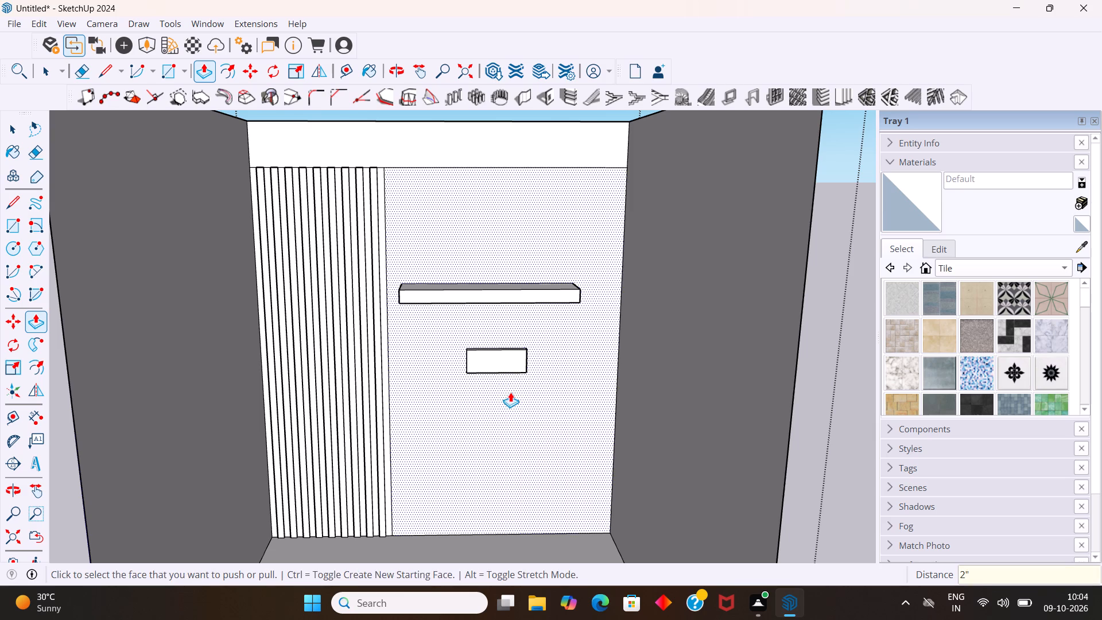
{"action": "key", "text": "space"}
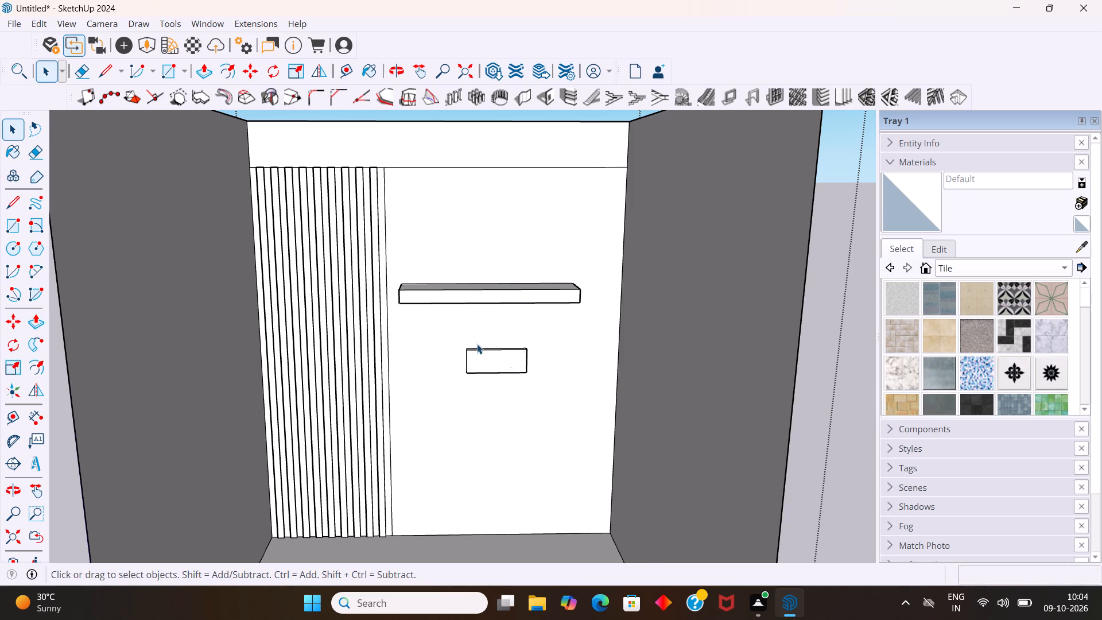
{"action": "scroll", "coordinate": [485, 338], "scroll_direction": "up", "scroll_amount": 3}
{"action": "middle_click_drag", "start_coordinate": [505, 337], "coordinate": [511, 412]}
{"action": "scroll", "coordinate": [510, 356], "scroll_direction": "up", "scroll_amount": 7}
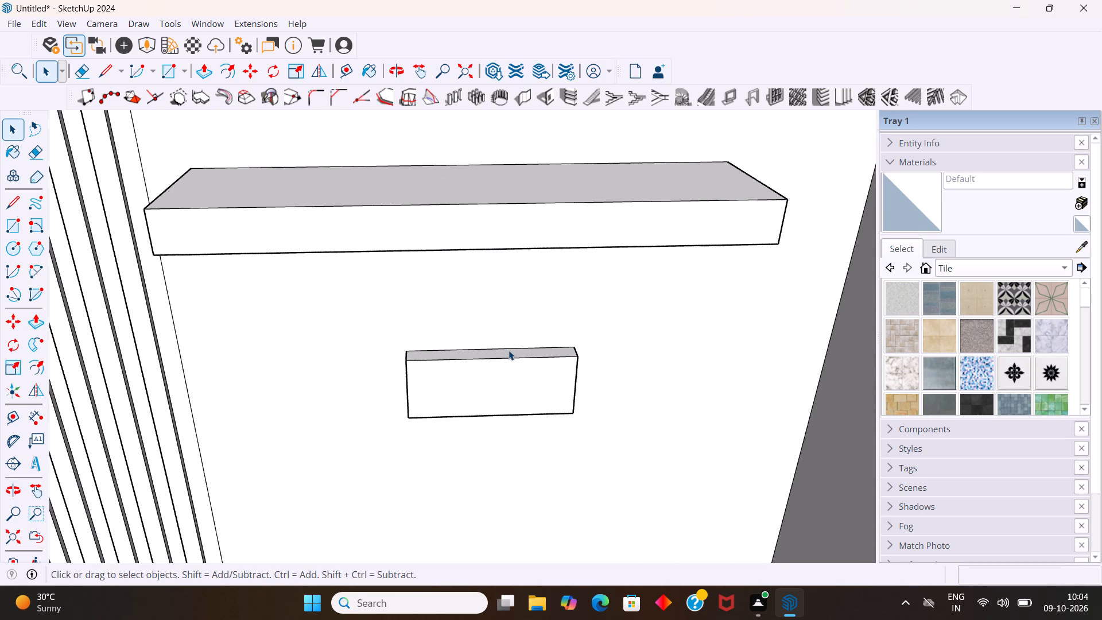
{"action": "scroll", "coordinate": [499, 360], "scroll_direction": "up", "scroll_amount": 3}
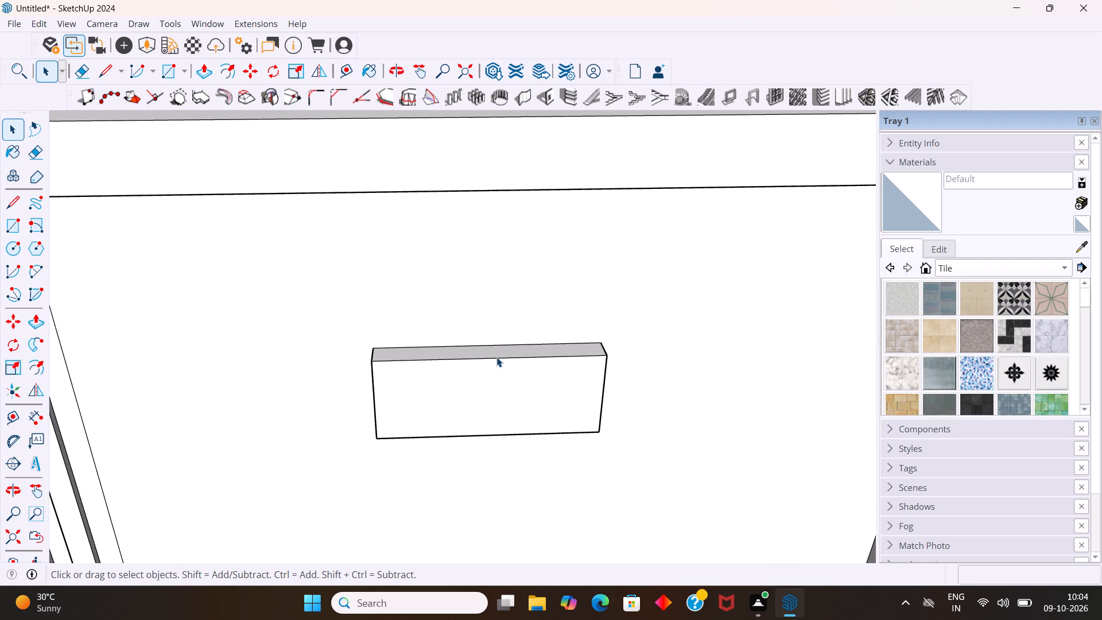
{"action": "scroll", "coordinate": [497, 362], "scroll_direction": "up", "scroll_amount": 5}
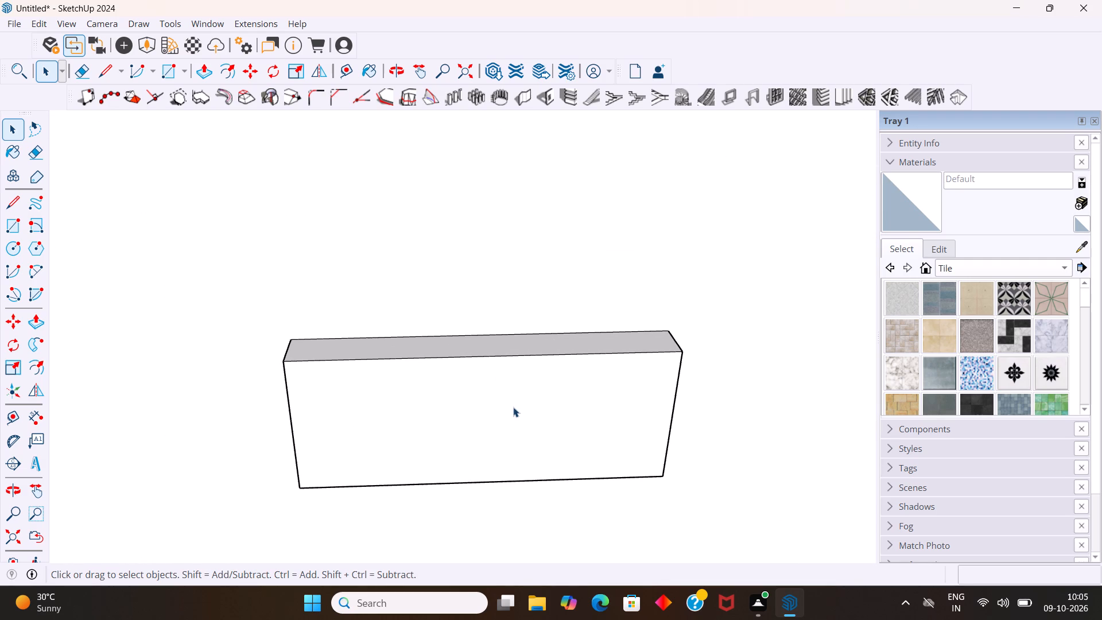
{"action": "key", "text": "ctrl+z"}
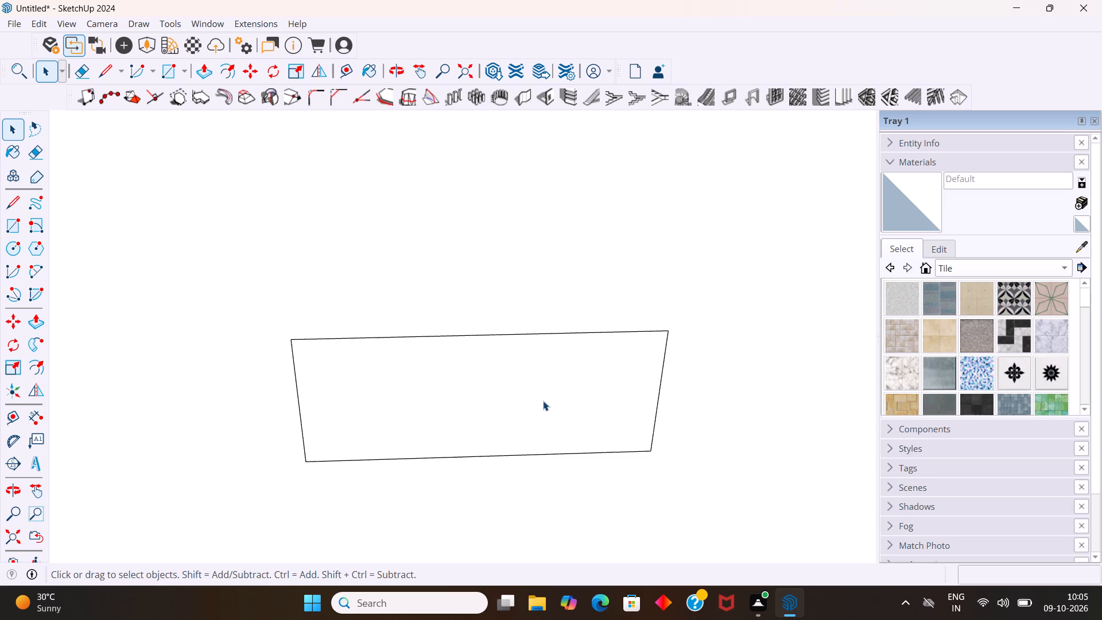
Push/Pull the small rectangle below the shelf out from the back wall by 4".
{"action": "left_click", "coordinate": [561, 390]}
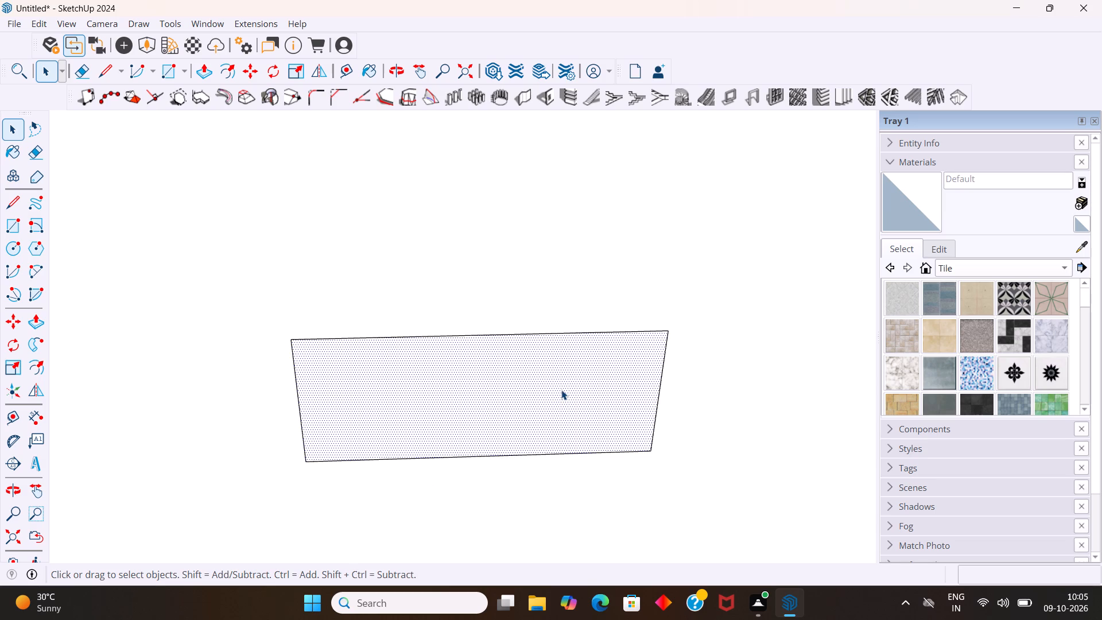
{"action": "key", "text": "p"}
{"action": "left_click_drag", "start_coordinate": [561, 390], "coordinate": [550, 433]}
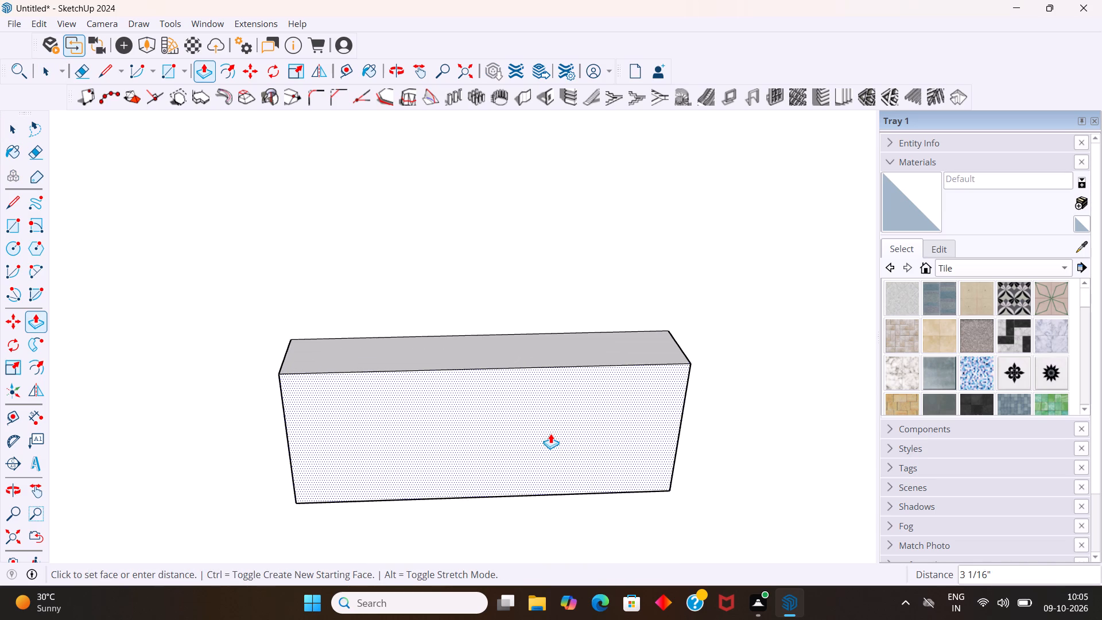
{"action": "left_click_drag", "start_coordinate": [550, 433], "coordinate": [550, 436]}
{"action": "key", "text": "4"}
{"action": "key", "text": "Return"}
{"action": "key", "text": "space"}
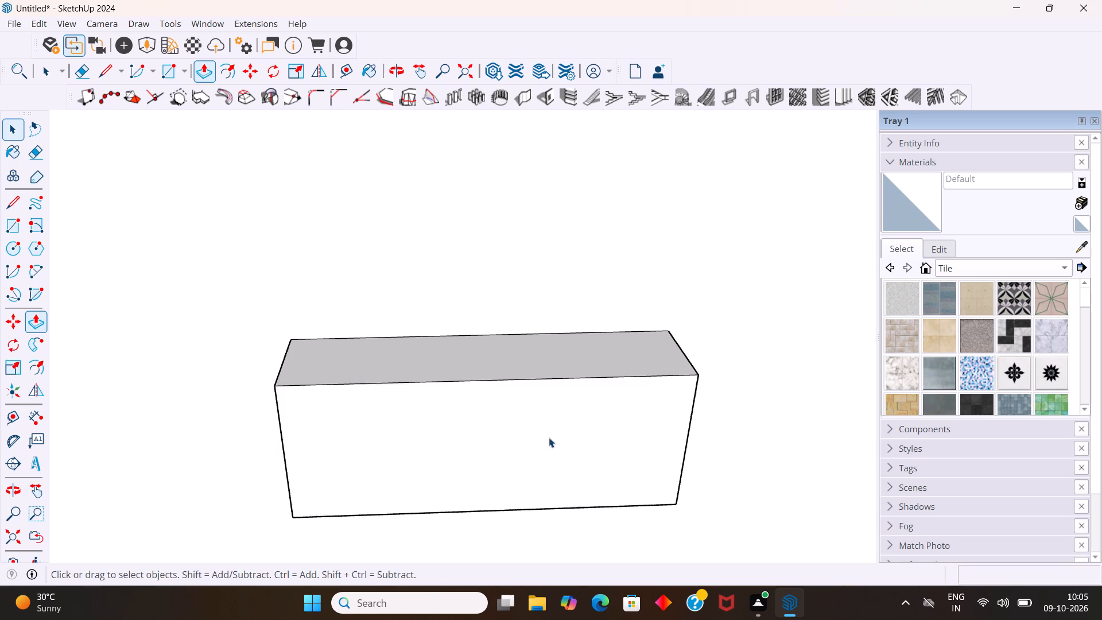
Push/Pull the block's front face 1.5" back toward the wall, creating a new starting face that divides the block.
{"action": "middle_click_drag", "start_coordinate": [537, 425], "coordinate": [510, 509]}
{"action": "left_click", "coordinate": [505, 452]}
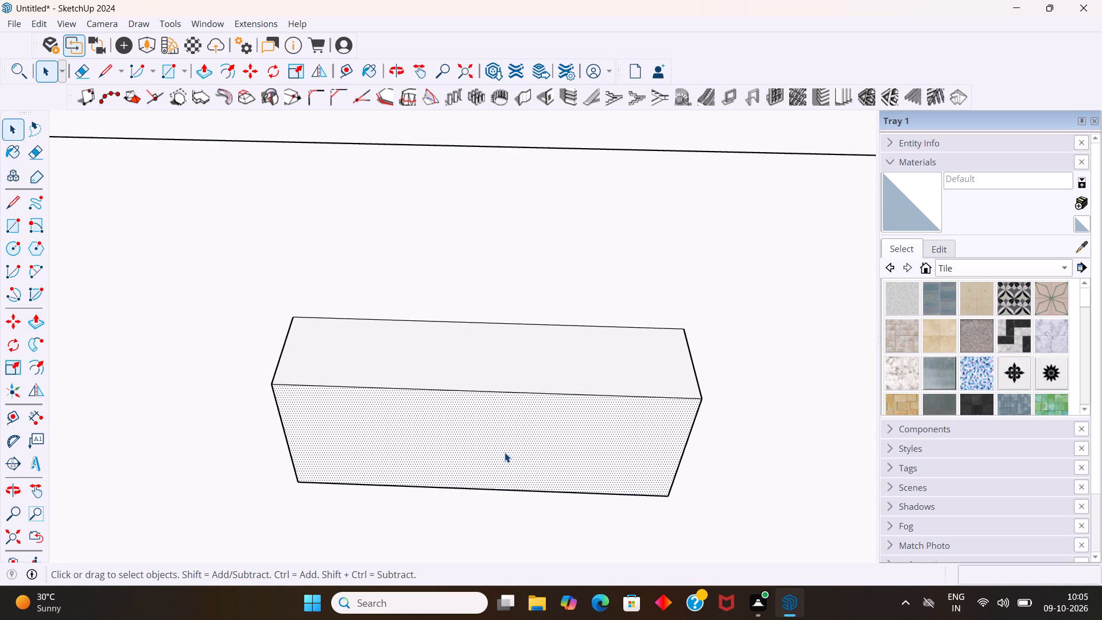
{"action": "key", "text": "p"}
{"action": "left_click", "coordinate": [505, 452]}
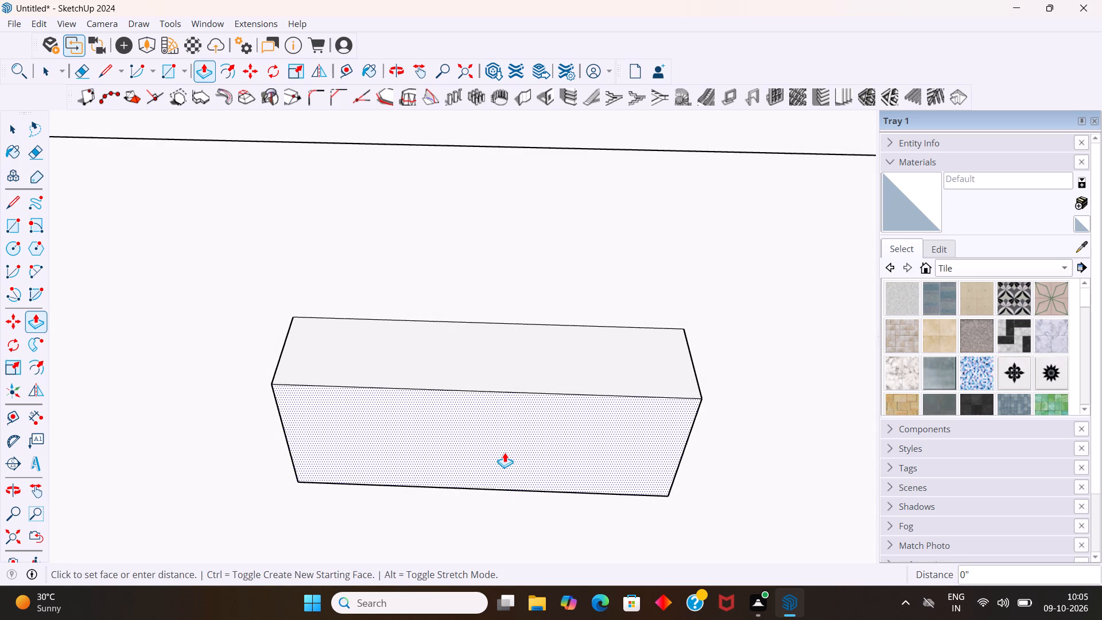
{"action": "left_click_drag", "start_coordinate": [505, 452], "coordinate": [505, 445]}
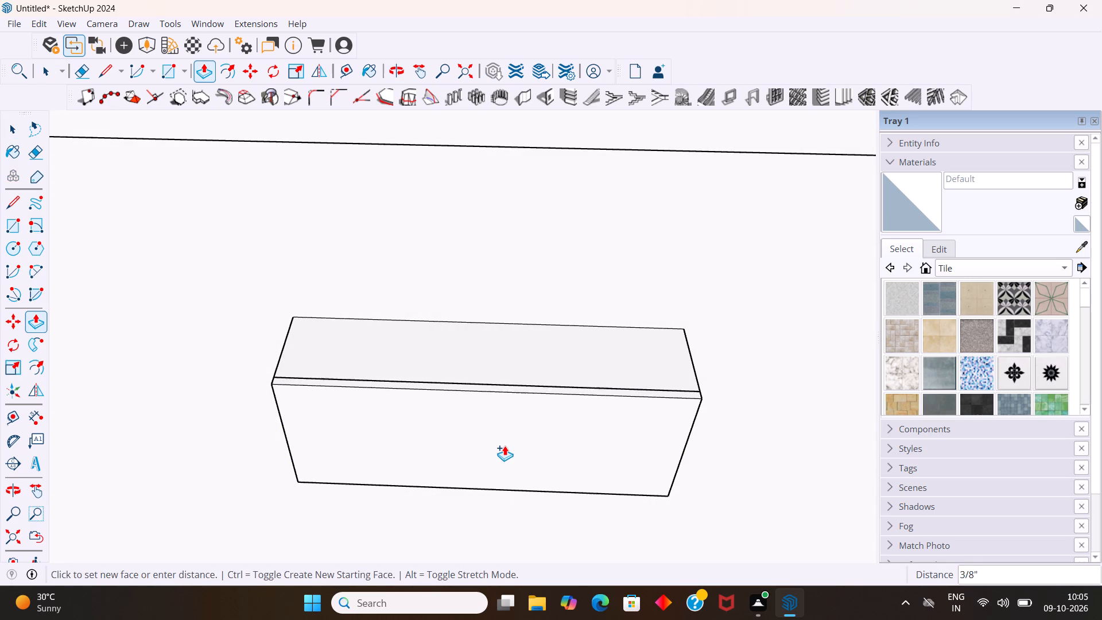
{"action": "left_click_drag", "start_coordinate": [505, 445], "coordinate": [505, 442]}
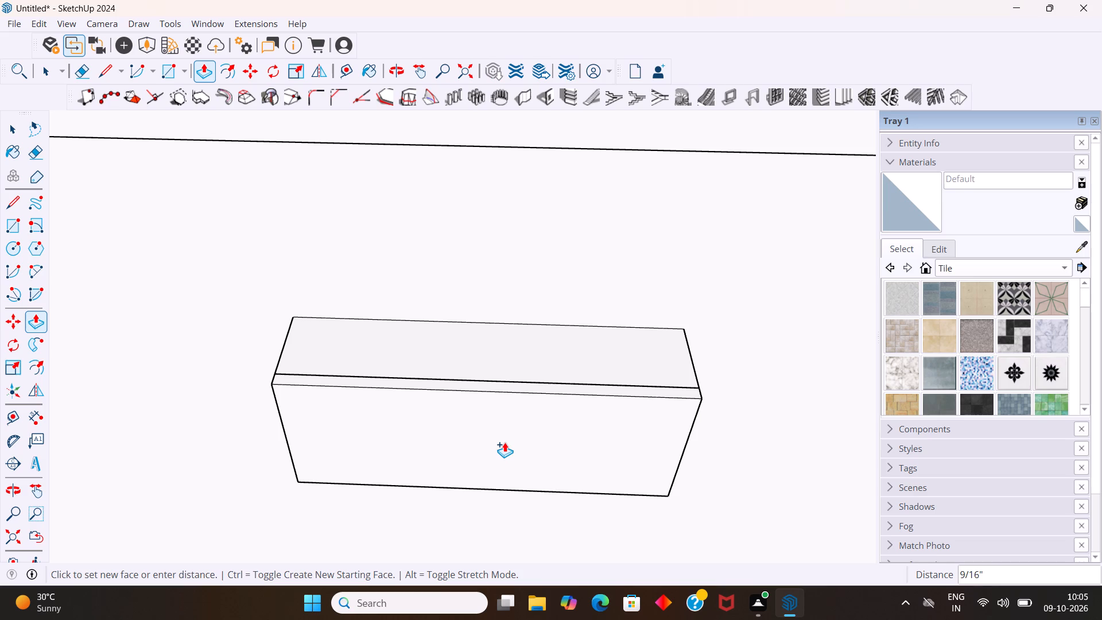
{"action": "left_click_drag", "start_coordinate": [505, 442], "coordinate": [506, 442]}
{"action": "key", "text": "1"}
{"action": "key", "text": "period"}
{"action": "key", "text": "5"}
{"action": "key", "text": "Return"}
{"action": "key", "text": "space"}
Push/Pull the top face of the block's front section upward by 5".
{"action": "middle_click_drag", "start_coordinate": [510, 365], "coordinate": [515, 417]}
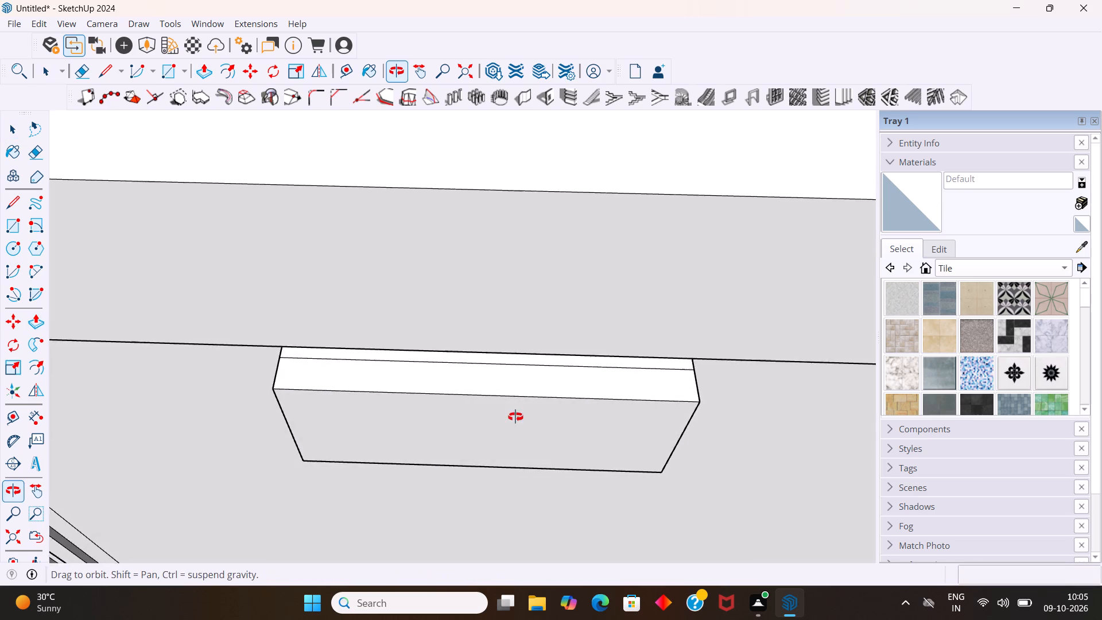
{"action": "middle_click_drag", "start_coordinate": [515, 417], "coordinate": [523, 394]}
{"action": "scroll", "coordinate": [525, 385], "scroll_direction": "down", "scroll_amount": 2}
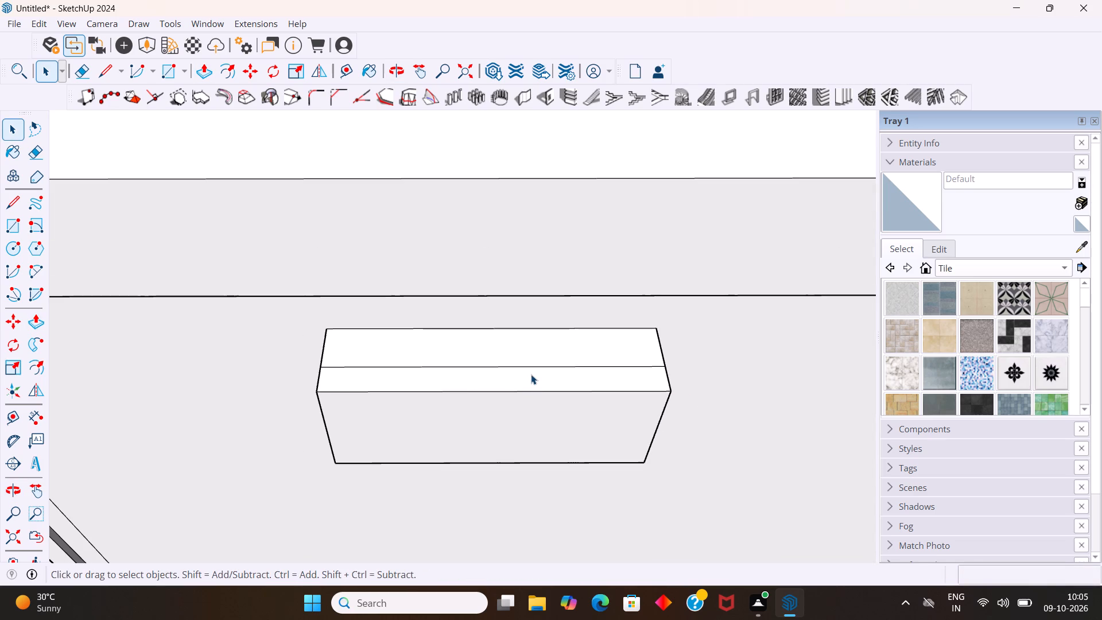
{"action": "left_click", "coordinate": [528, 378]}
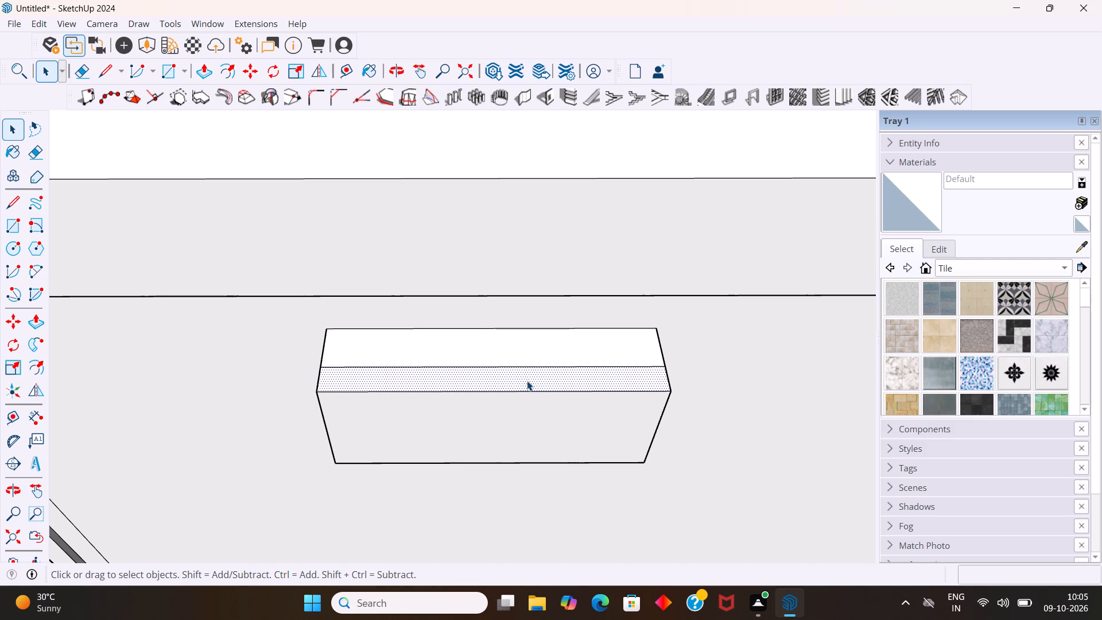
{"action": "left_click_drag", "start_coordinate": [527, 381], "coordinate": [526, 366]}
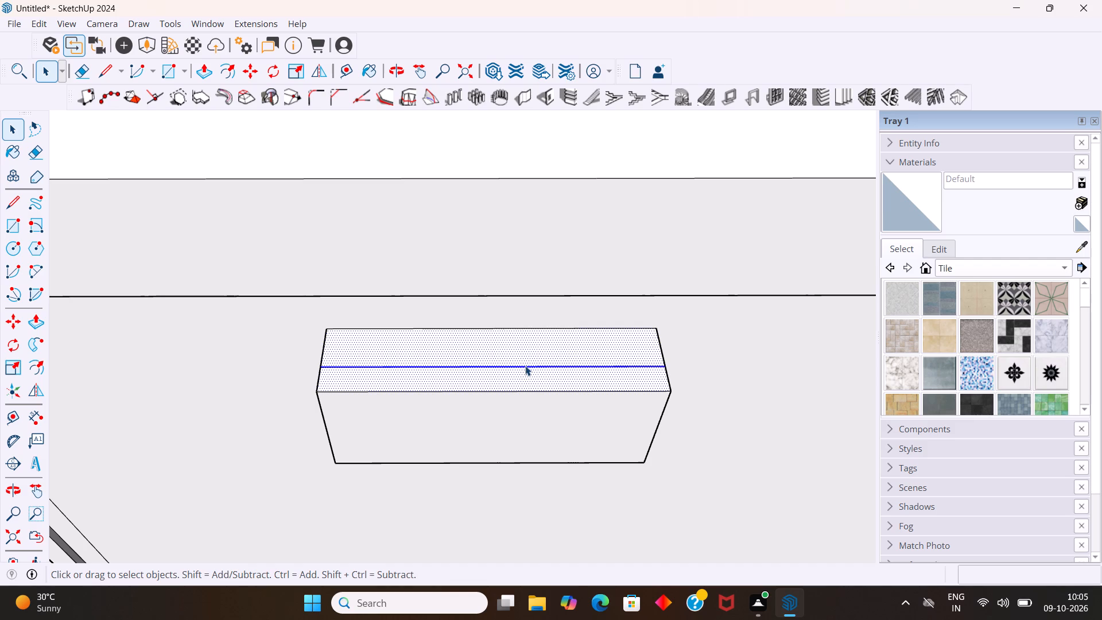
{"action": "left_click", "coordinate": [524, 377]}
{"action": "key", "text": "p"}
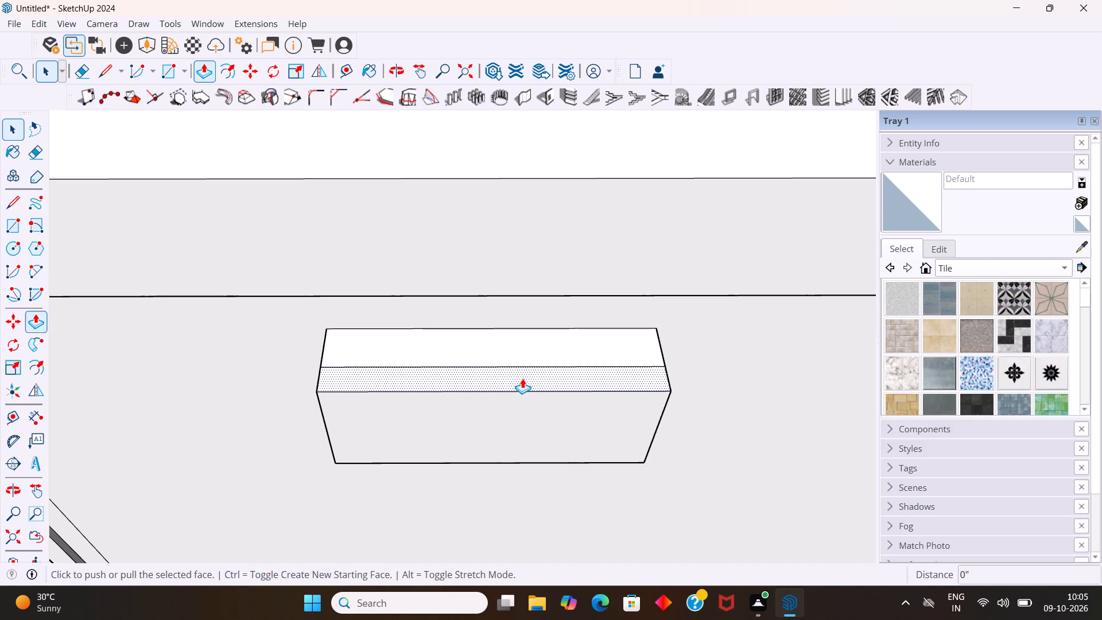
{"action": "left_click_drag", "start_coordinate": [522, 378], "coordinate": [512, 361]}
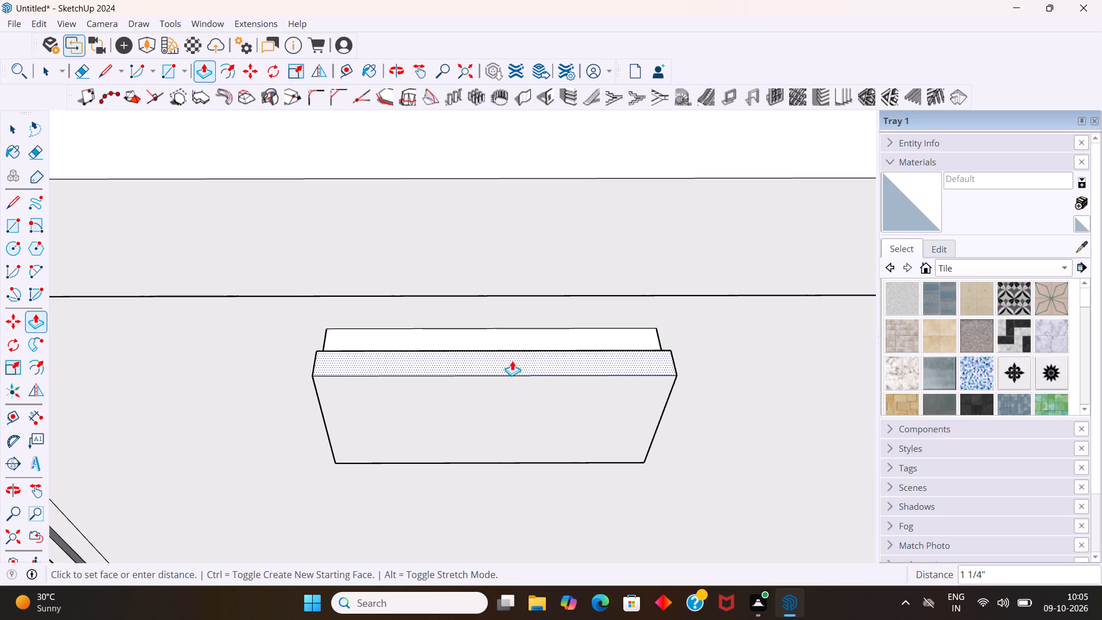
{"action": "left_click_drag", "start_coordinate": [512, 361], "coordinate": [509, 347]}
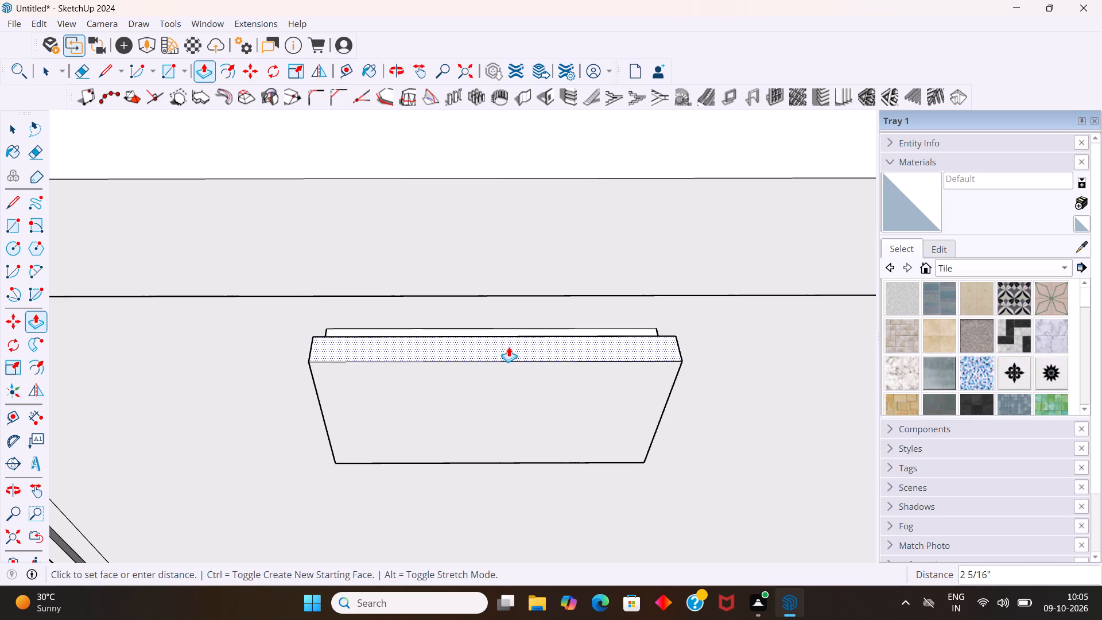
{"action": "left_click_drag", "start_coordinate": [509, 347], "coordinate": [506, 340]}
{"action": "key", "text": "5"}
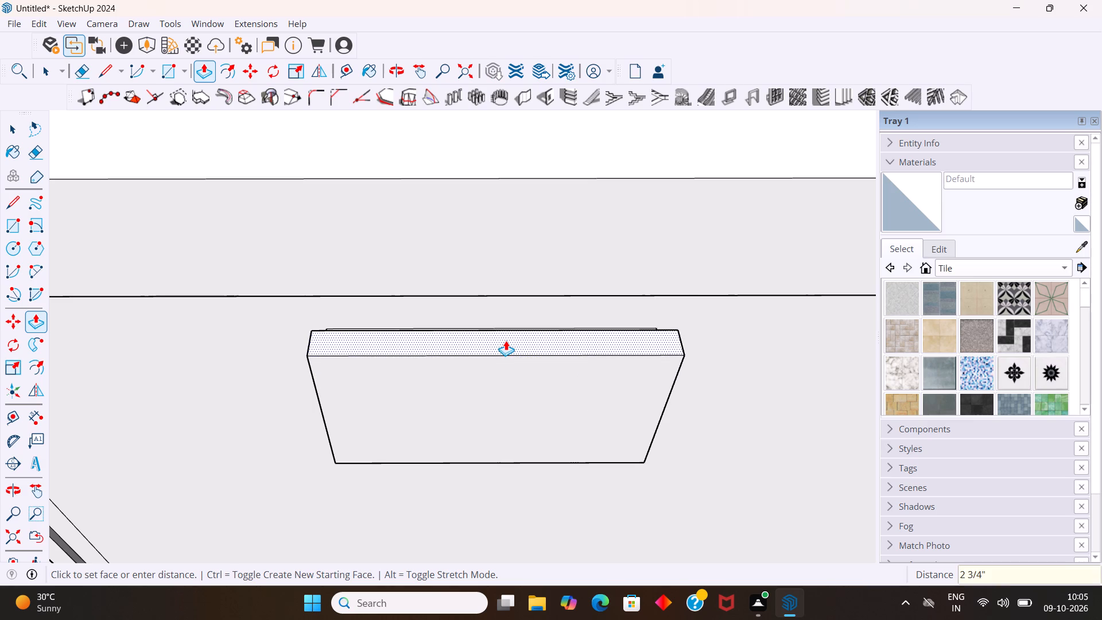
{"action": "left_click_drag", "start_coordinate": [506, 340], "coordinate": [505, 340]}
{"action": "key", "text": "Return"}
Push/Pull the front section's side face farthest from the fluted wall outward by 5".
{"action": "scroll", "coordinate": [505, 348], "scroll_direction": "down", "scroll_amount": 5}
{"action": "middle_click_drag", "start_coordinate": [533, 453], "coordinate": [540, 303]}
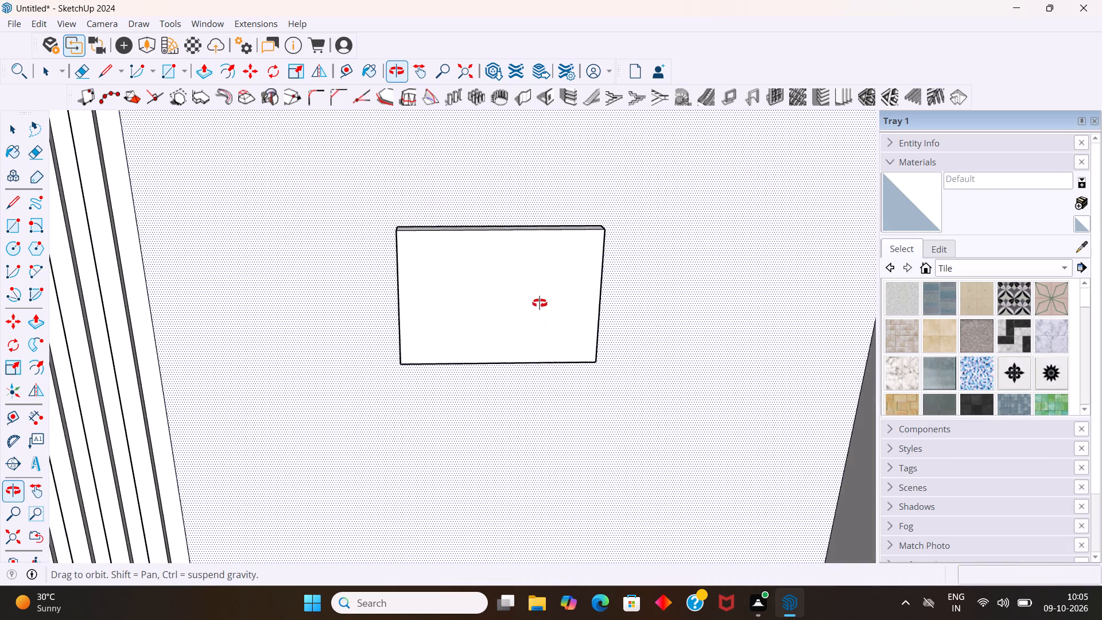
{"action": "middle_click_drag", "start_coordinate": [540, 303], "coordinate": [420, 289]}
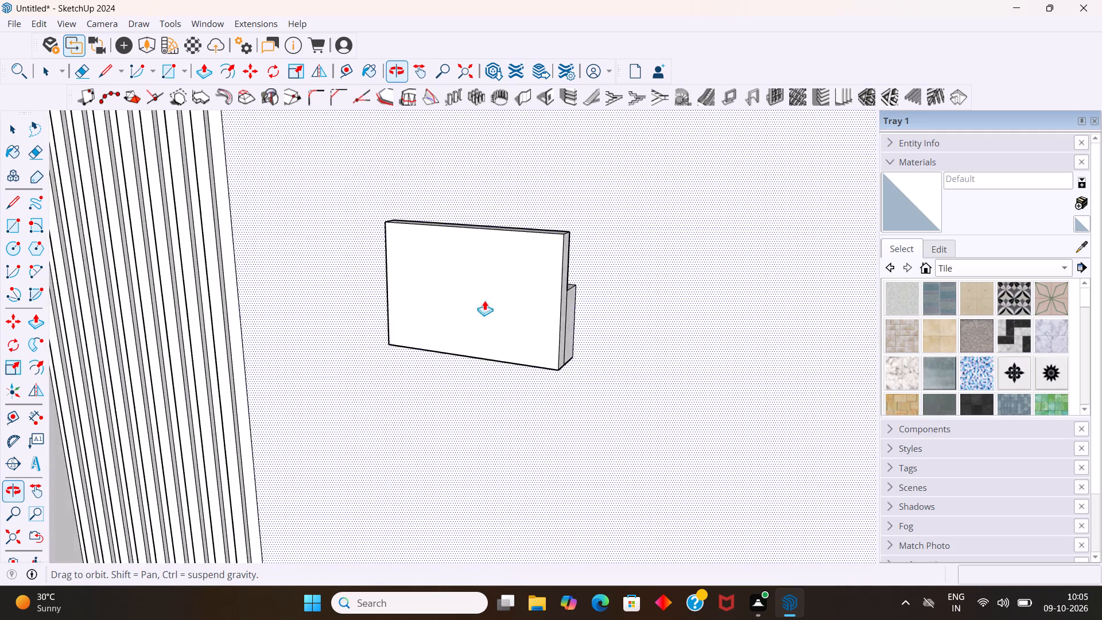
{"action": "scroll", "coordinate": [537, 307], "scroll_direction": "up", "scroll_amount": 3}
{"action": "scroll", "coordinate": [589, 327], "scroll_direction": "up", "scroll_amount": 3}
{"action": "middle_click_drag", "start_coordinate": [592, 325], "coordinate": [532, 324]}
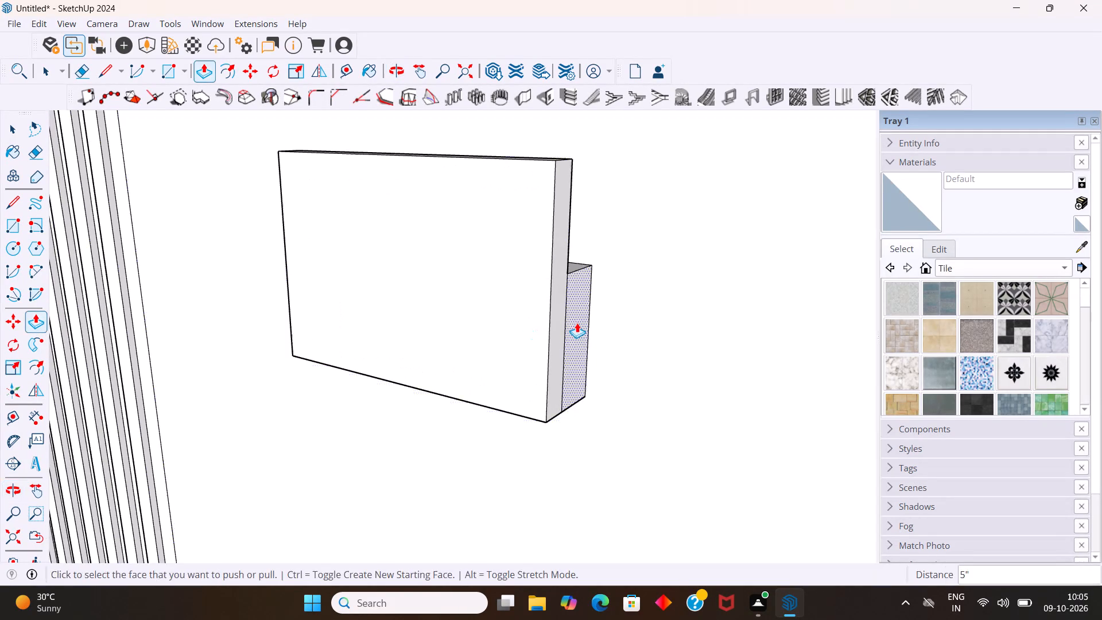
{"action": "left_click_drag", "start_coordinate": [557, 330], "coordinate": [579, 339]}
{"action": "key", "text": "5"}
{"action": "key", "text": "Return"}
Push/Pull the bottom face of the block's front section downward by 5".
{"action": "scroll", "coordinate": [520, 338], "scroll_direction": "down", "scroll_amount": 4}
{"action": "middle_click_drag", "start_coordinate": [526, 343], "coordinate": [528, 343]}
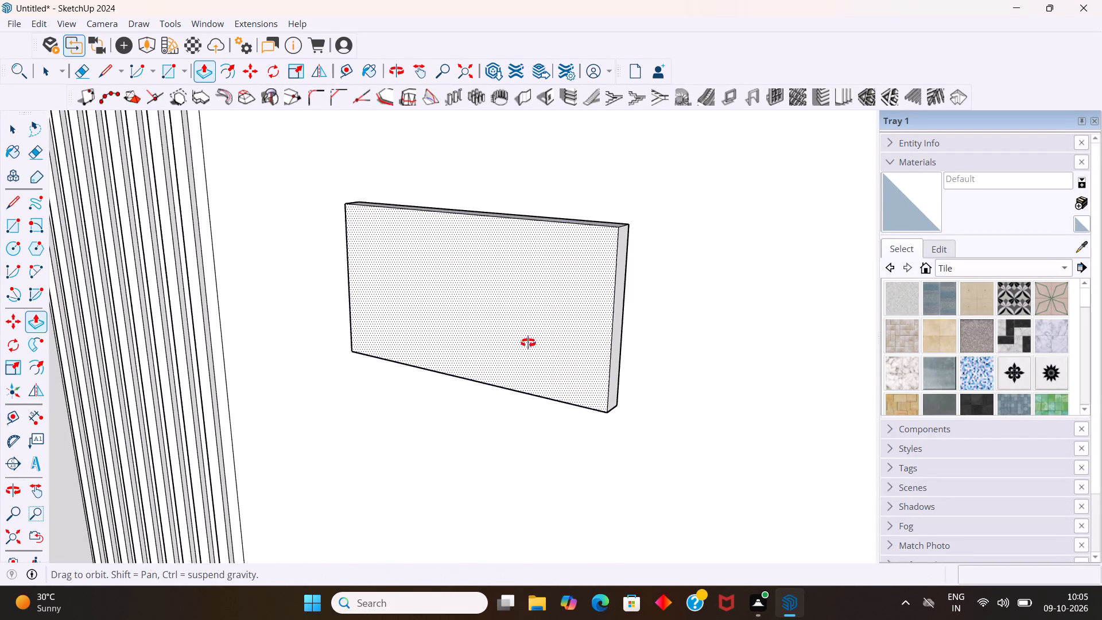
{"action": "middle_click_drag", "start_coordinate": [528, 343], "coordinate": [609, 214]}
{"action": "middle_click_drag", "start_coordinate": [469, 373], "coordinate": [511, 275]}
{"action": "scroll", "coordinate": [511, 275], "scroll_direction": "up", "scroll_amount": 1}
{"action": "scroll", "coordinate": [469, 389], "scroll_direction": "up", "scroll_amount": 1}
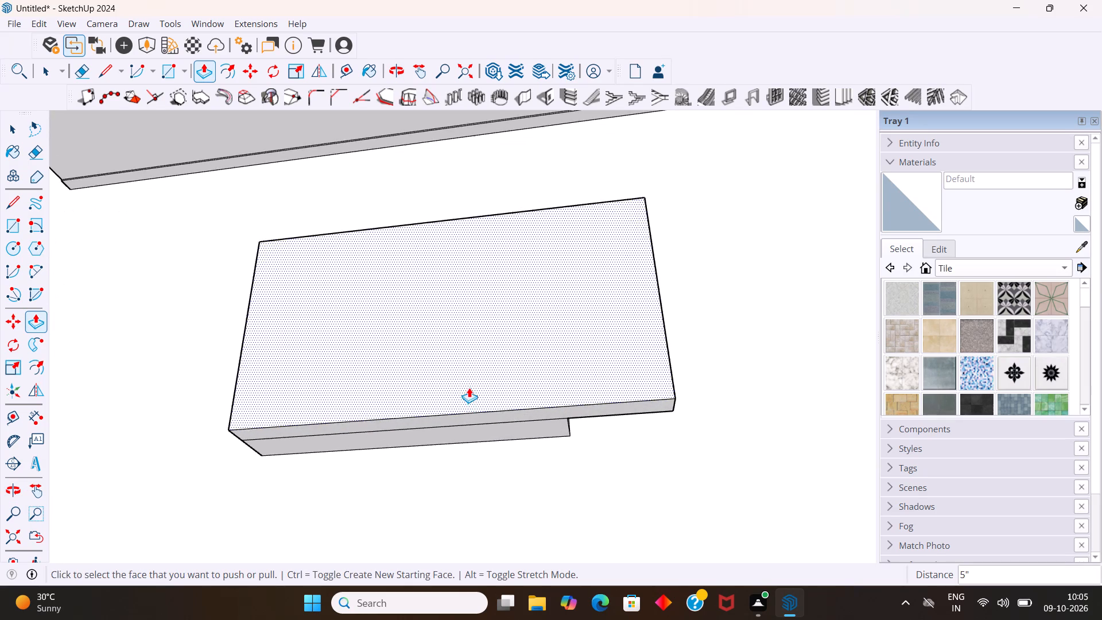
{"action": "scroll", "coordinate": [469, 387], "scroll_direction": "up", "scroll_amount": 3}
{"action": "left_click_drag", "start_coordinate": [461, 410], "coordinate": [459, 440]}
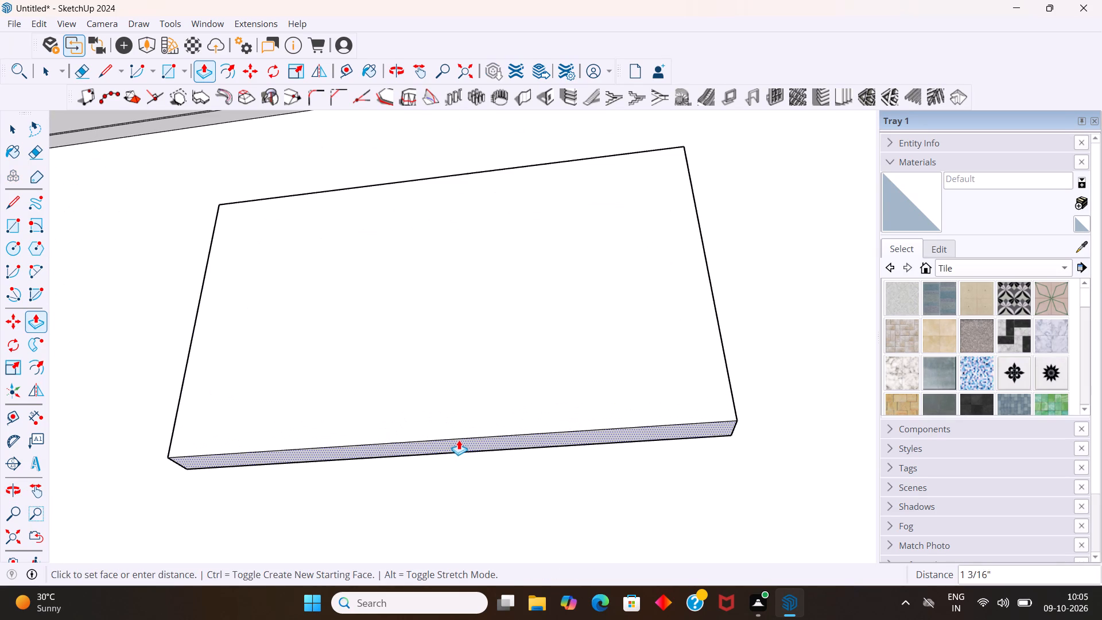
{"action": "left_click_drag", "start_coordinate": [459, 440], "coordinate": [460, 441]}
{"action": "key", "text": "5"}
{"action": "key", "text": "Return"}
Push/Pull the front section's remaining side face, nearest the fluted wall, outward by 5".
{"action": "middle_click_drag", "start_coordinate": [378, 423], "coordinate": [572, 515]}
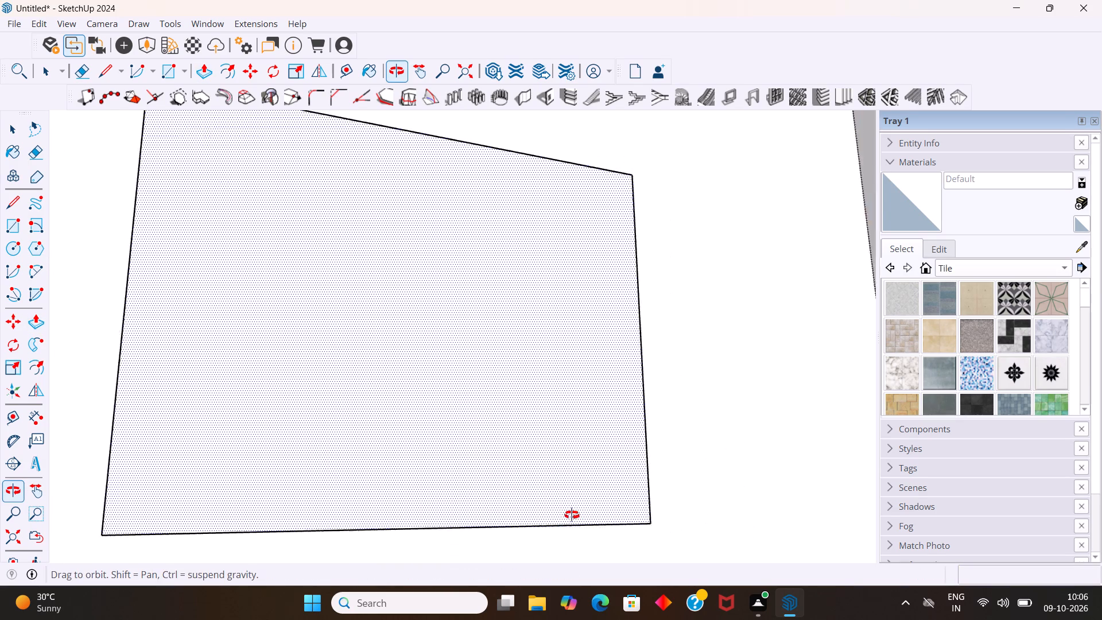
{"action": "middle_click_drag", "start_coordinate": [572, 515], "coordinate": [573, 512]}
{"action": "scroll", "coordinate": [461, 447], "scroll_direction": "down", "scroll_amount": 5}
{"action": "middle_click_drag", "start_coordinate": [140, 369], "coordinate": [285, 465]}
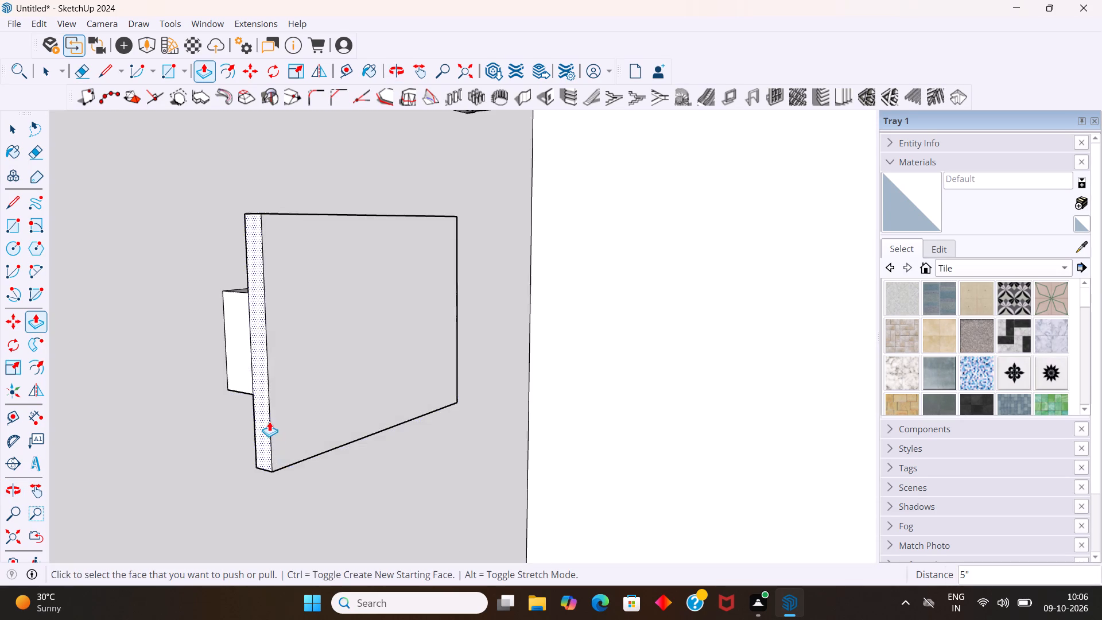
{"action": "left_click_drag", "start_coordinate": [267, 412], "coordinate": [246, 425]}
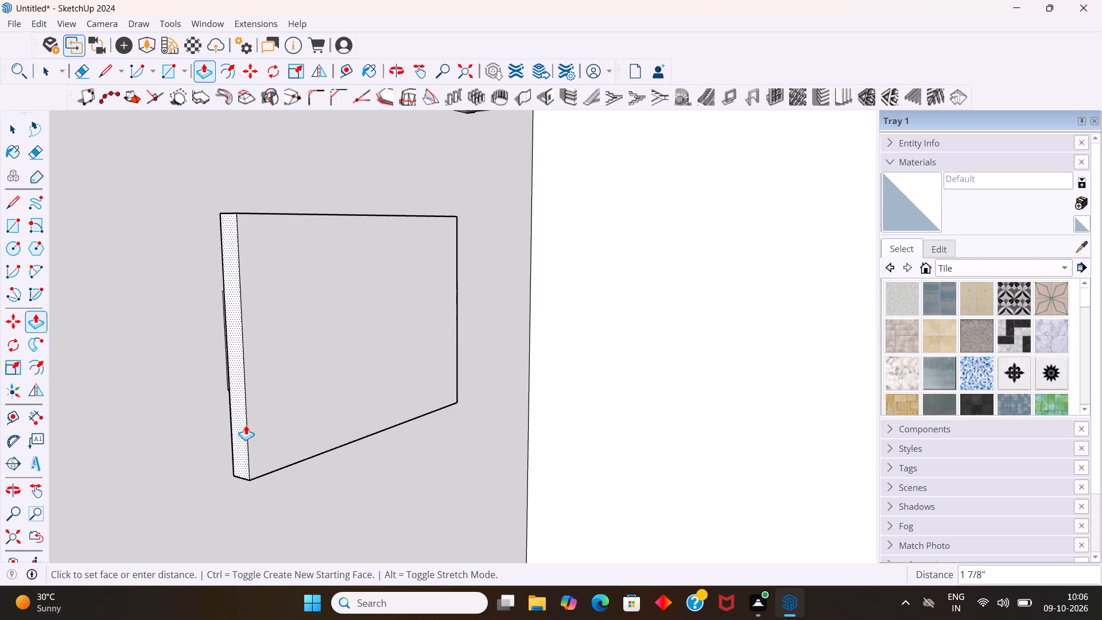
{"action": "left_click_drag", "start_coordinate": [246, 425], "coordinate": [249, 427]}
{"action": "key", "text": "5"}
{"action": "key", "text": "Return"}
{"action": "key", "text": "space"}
Examine the enlarged front panel against the shelf and back wall from several angles.
{"action": "scroll", "coordinate": [246, 423], "scroll_direction": "down", "scroll_amount": 4}
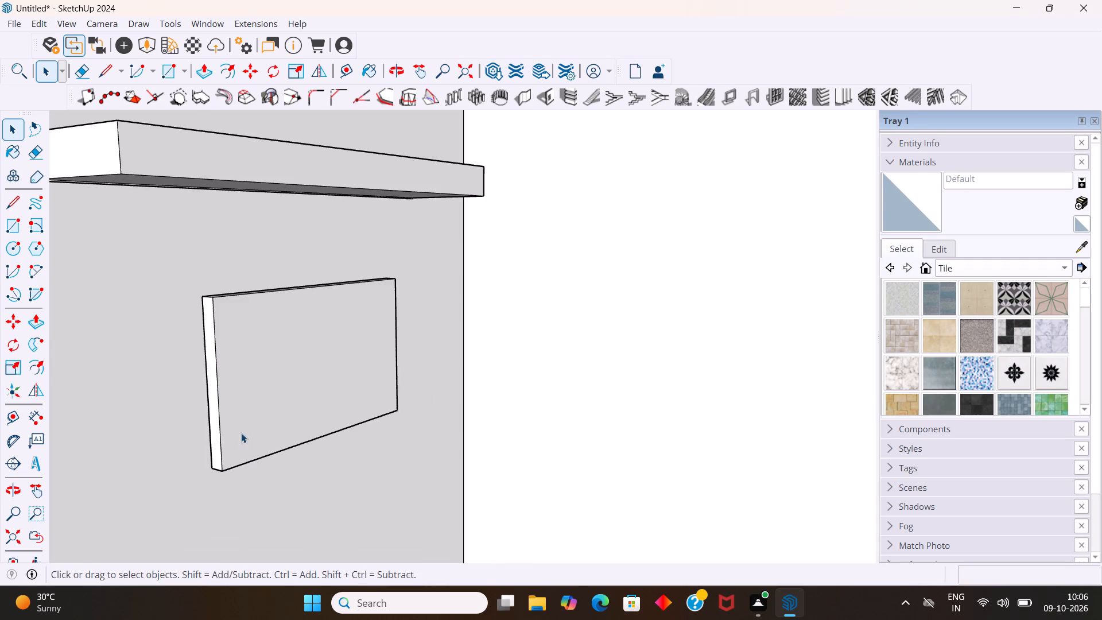
{"action": "scroll", "coordinate": [241, 433], "scroll_direction": "down", "scroll_amount": 6}
{"action": "scroll", "coordinate": [356, 455], "scroll_direction": "down", "scroll_amount": 9}
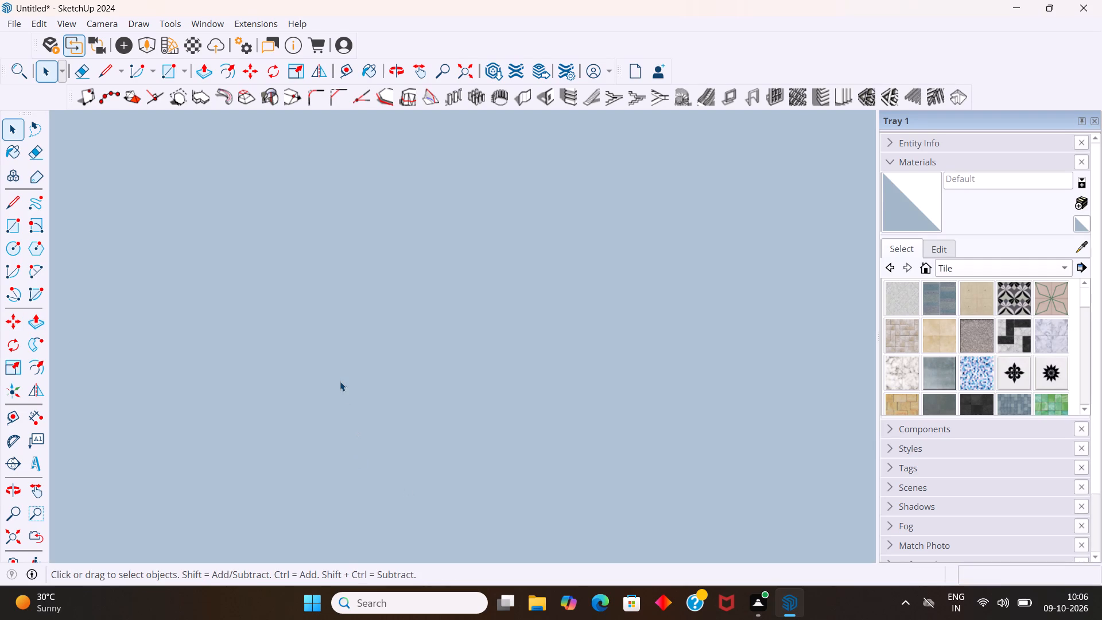
{"action": "key", "text": "u"}
{"action": "scroll", "coordinate": [482, 412], "scroll_direction": "down", "scroll_amount": 1}
{"action": "middle_click_drag", "start_coordinate": [480, 413], "coordinate": [372, 410]}
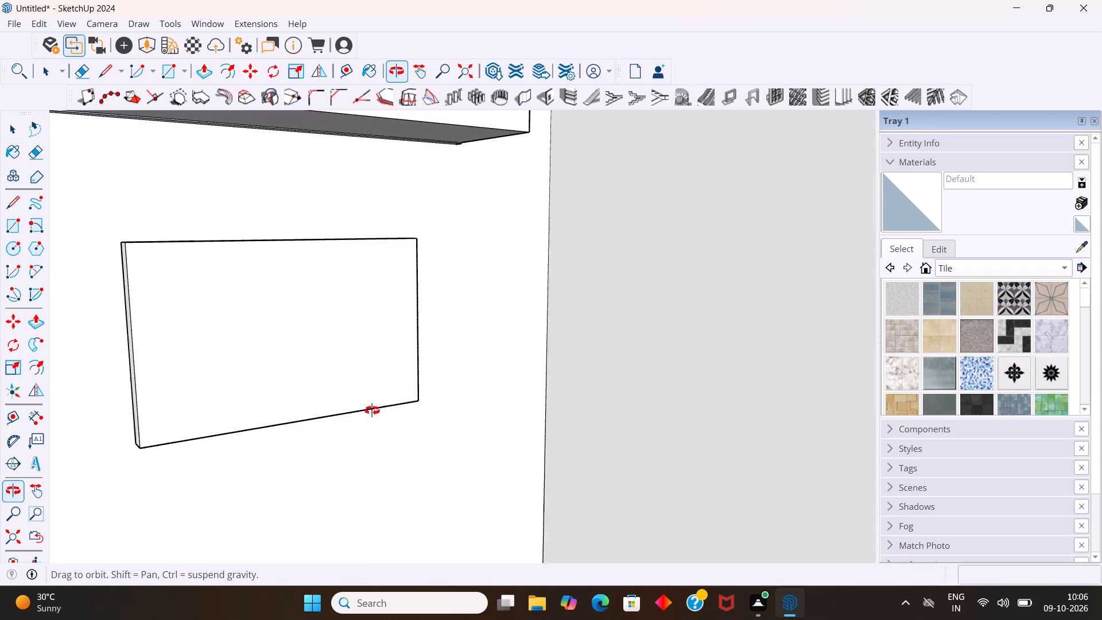
{"action": "middle_click_drag", "start_coordinate": [372, 410], "coordinate": [371, 410]}
{"action": "scroll", "coordinate": [352, 401], "scroll_direction": "down", "scroll_amount": 7}
{"action": "middle_click_drag", "start_coordinate": [382, 435], "coordinate": [224, 386]}
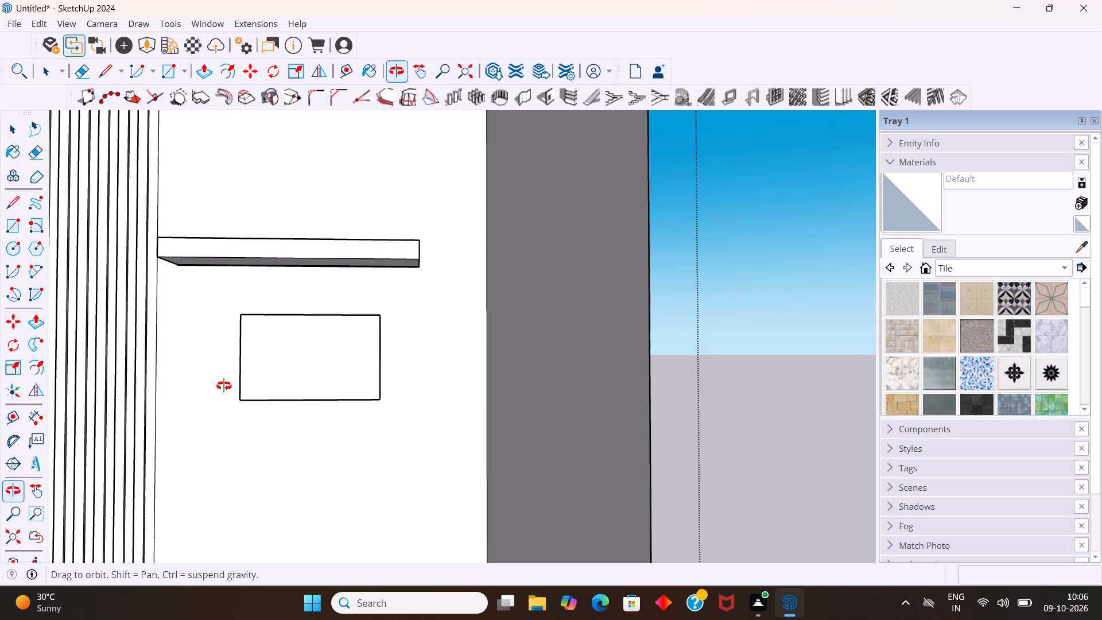
{"action": "middle_click_drag", "start_coordinate": [224, 386], "coordinate": [225, 385]}
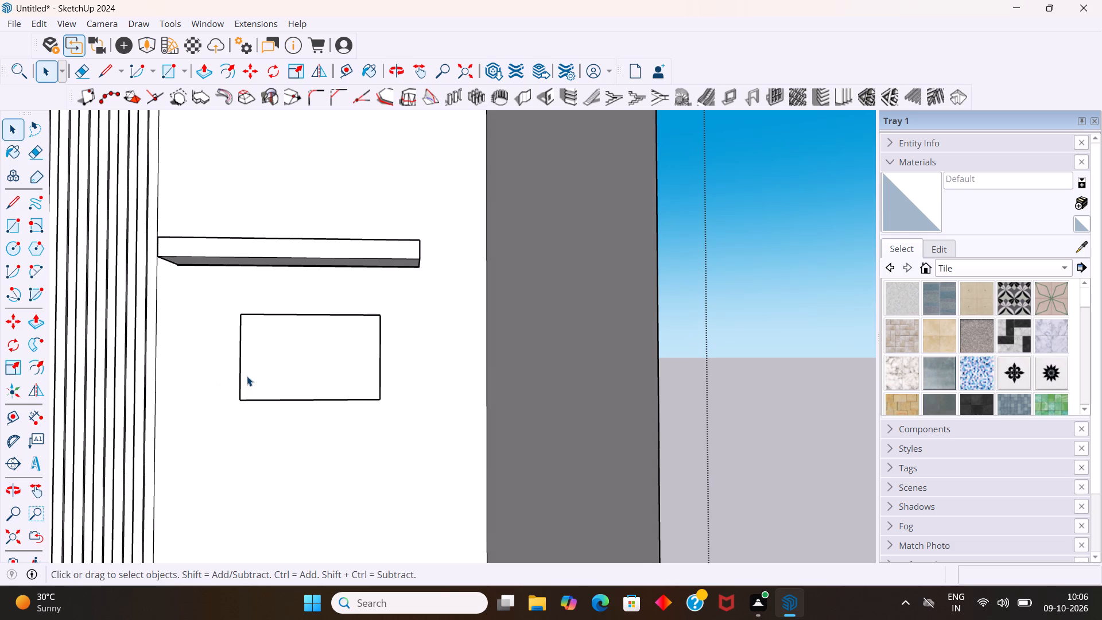
Undo the four panel extensions and the small block below the shelf, back to the bare wall.
{"action": "key", "text": "ctrl+z"}
{"action": "key", "text": "ctrl+z"}
{"action": "key", "text": "ctrl+z"}
{"action": "key", "text": "ctrl+z"}
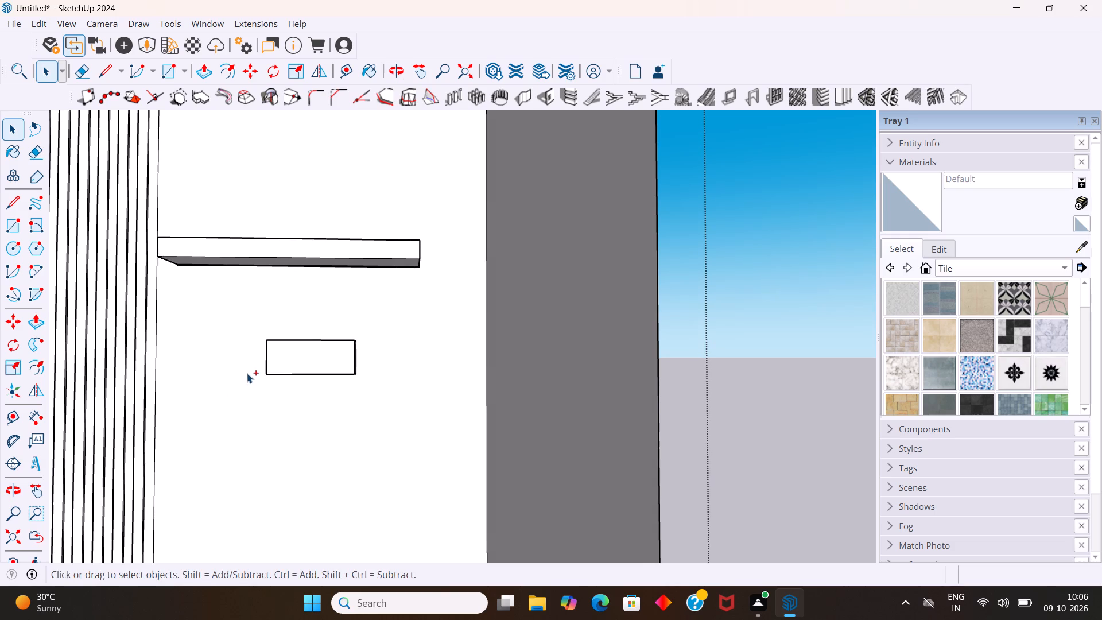
{"action": "key", "text": "ctrl+z"}
{"action": "key", "text": "ctrl+z"}
{"action": "key", "text": "ctrl+z"}
Add a linear dimension along the shelf's bottom back edge, placed just below the shelf.
{"action": "scroll", "coordinate": [269, 358], "scroll_direction": "down", "scroll_amount": 1}
{"action": "middle_click_drag", "start_coordinate": [270, 358], "coordinate": [323, 344]}
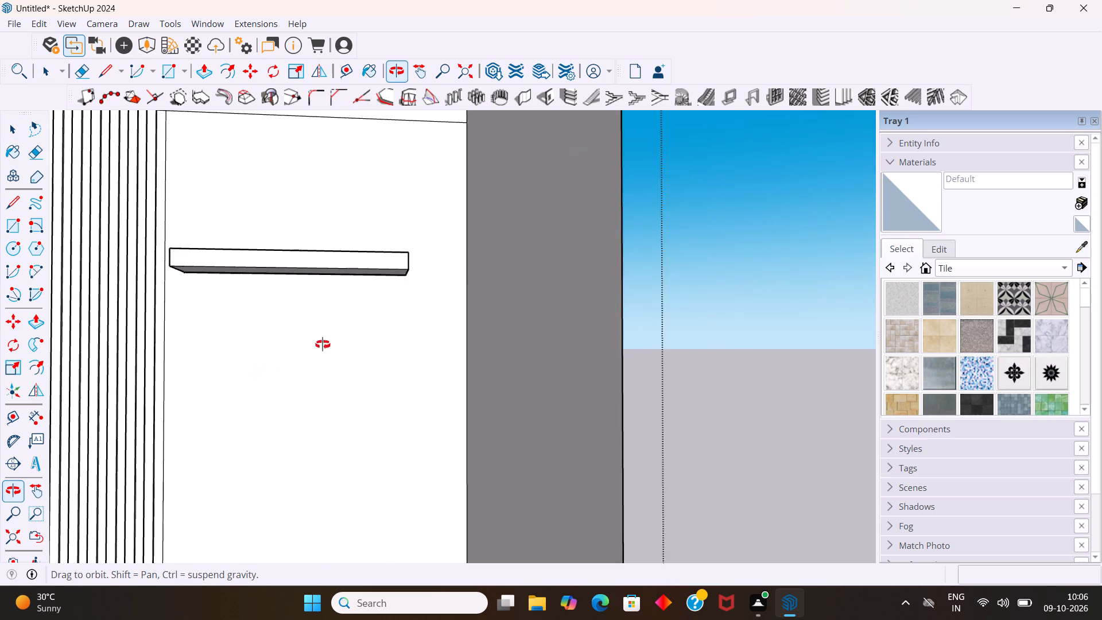
{"action": "middle_click_drag", "start_coordinate": [323, 344], "coordinate": [273, 235]}
{"action": "middle_click_drag", "start_coordinate": [270, 316], "coordinate": [282, 350]}
{"action": "middle_click", "coordinate": [282, 350]}
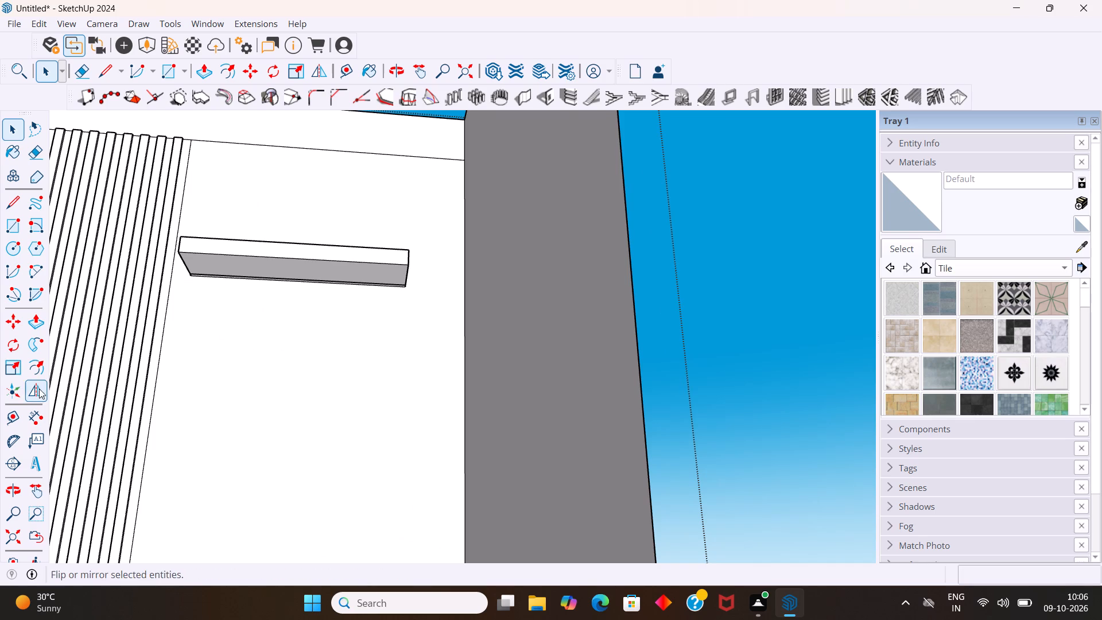
{"action": "left_click", "coordinate": [33, 419]}
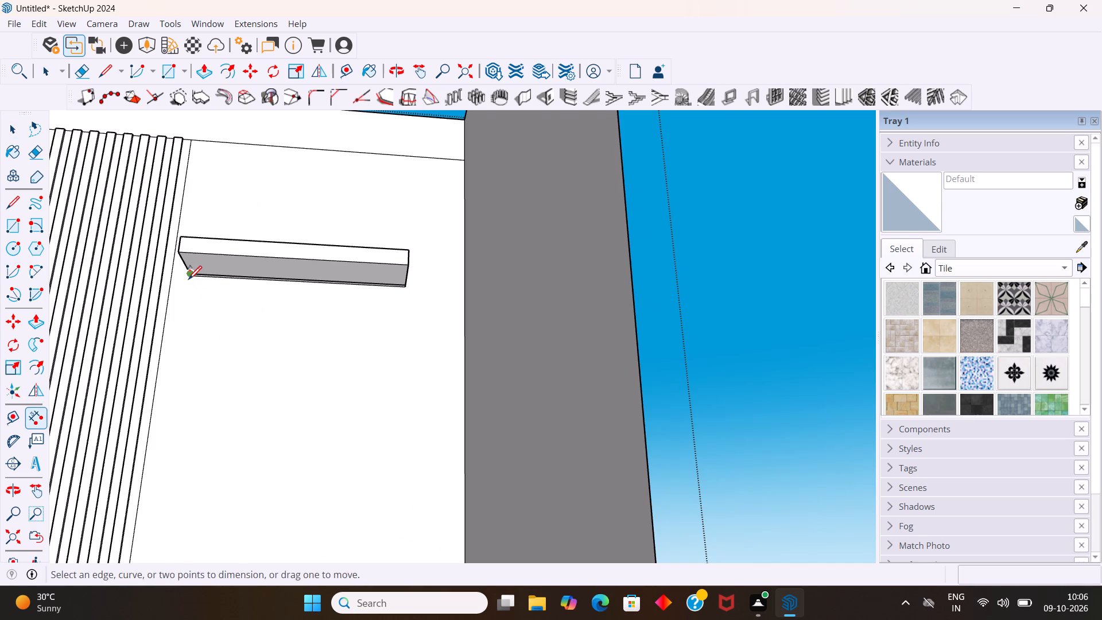
{"action": "left_click", "coordinate": [189, 278]}
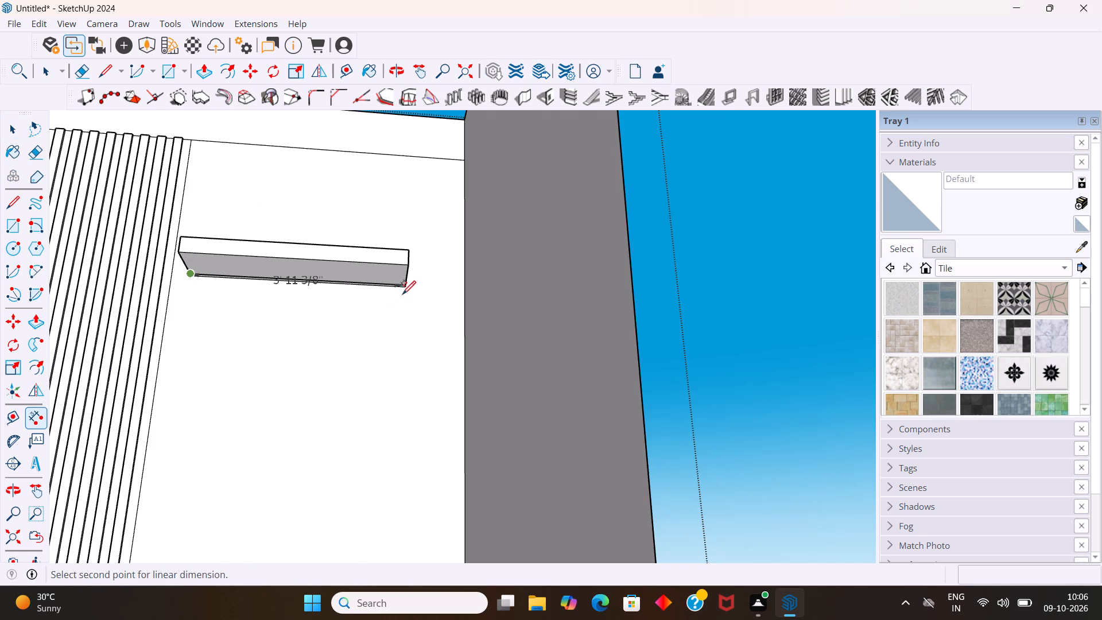
{"action": "left_click", "coordinate": [402, 289]}
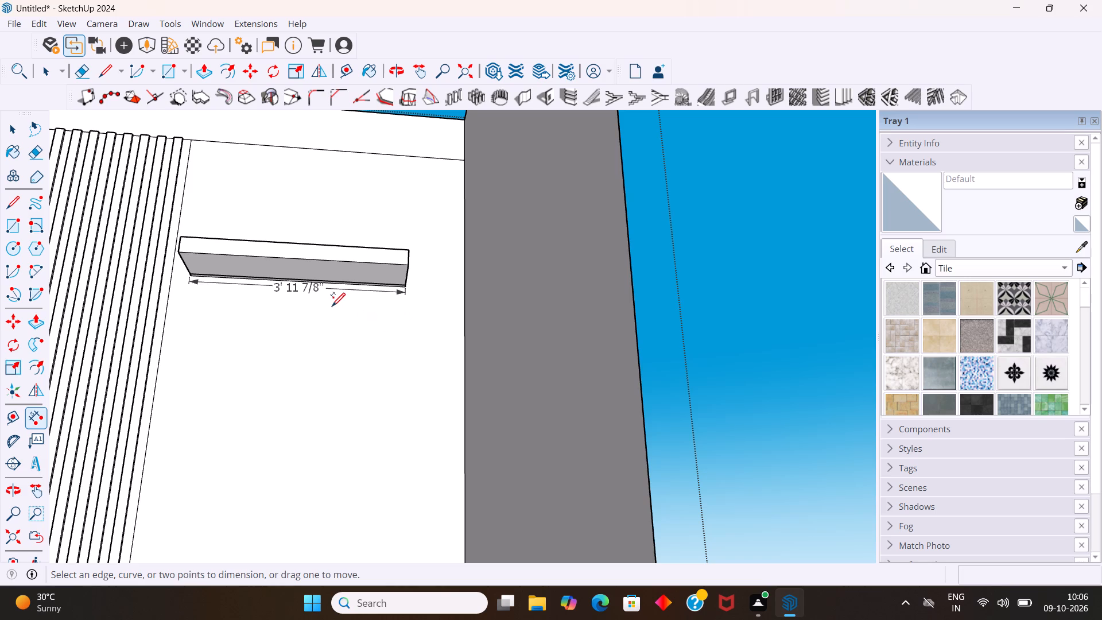
{"action": "key", "text": "space"}
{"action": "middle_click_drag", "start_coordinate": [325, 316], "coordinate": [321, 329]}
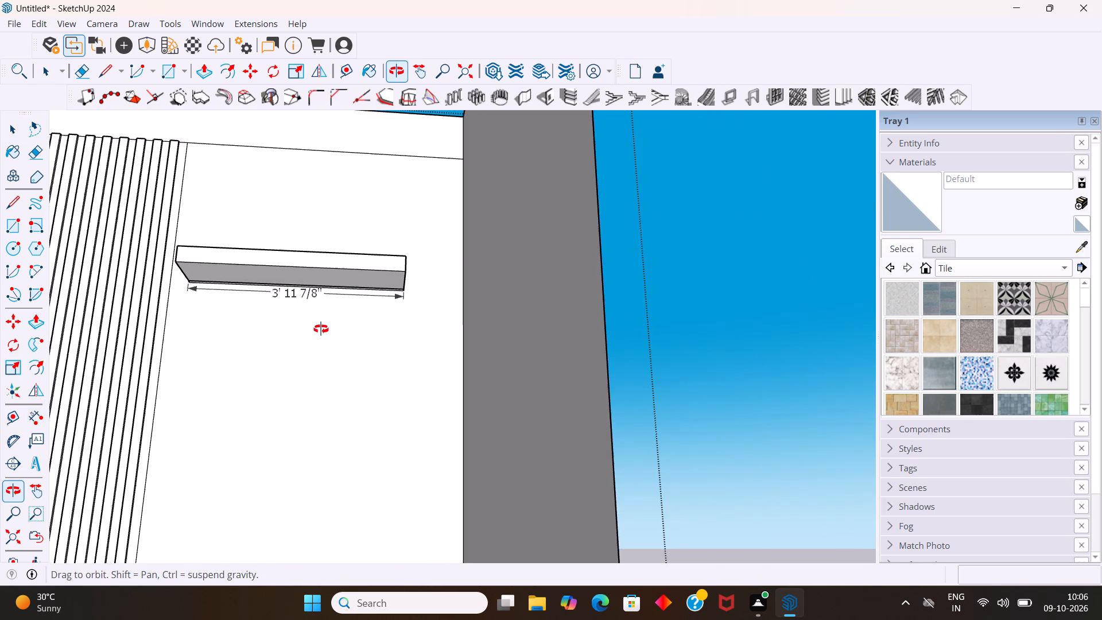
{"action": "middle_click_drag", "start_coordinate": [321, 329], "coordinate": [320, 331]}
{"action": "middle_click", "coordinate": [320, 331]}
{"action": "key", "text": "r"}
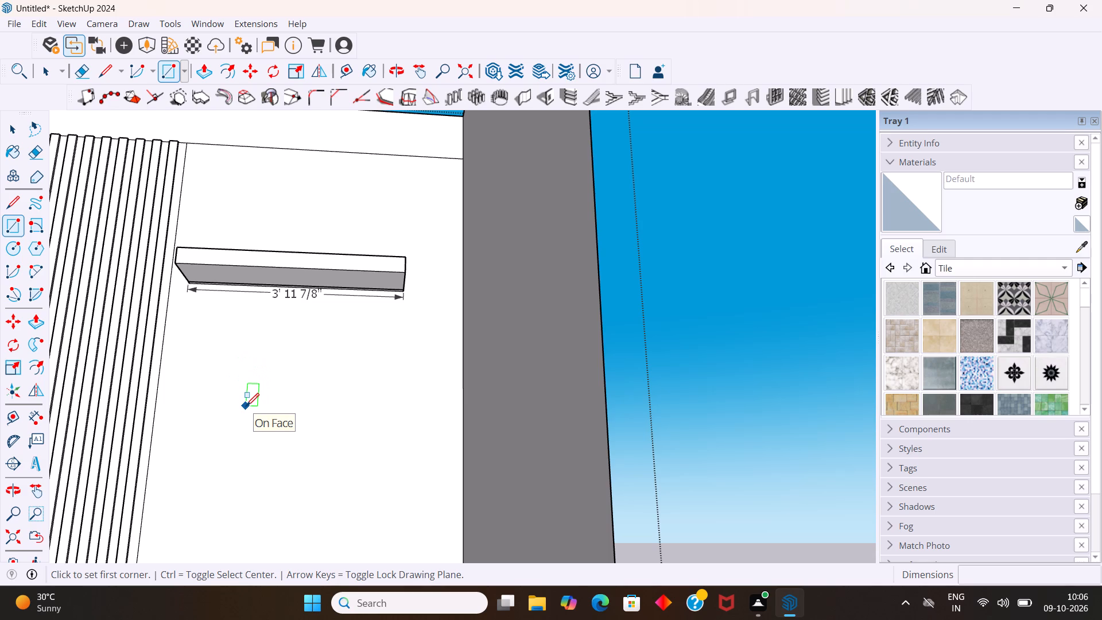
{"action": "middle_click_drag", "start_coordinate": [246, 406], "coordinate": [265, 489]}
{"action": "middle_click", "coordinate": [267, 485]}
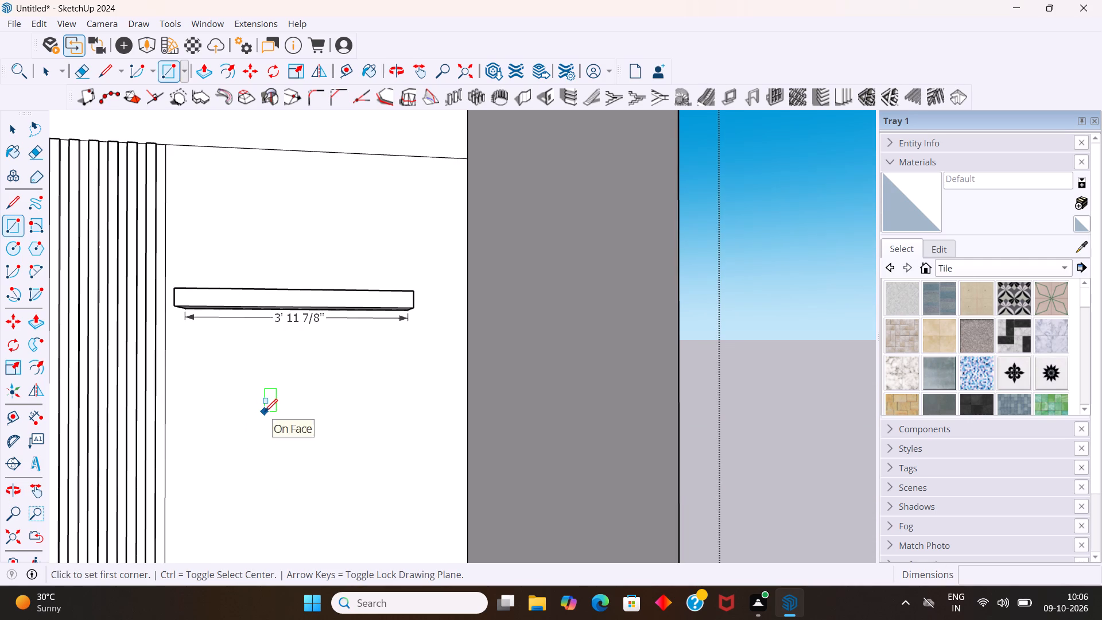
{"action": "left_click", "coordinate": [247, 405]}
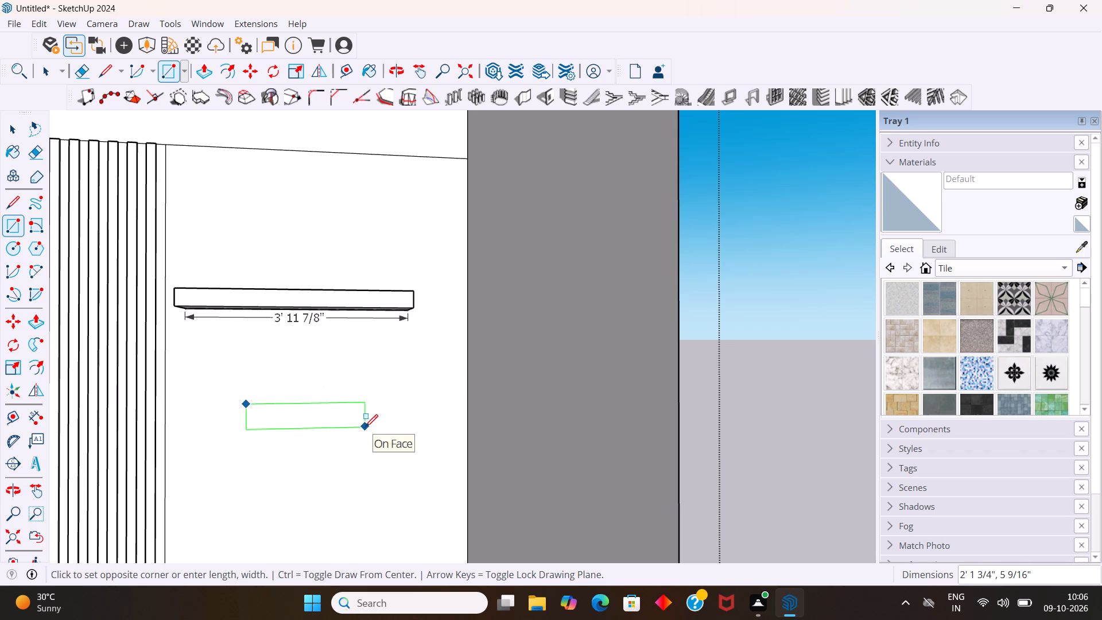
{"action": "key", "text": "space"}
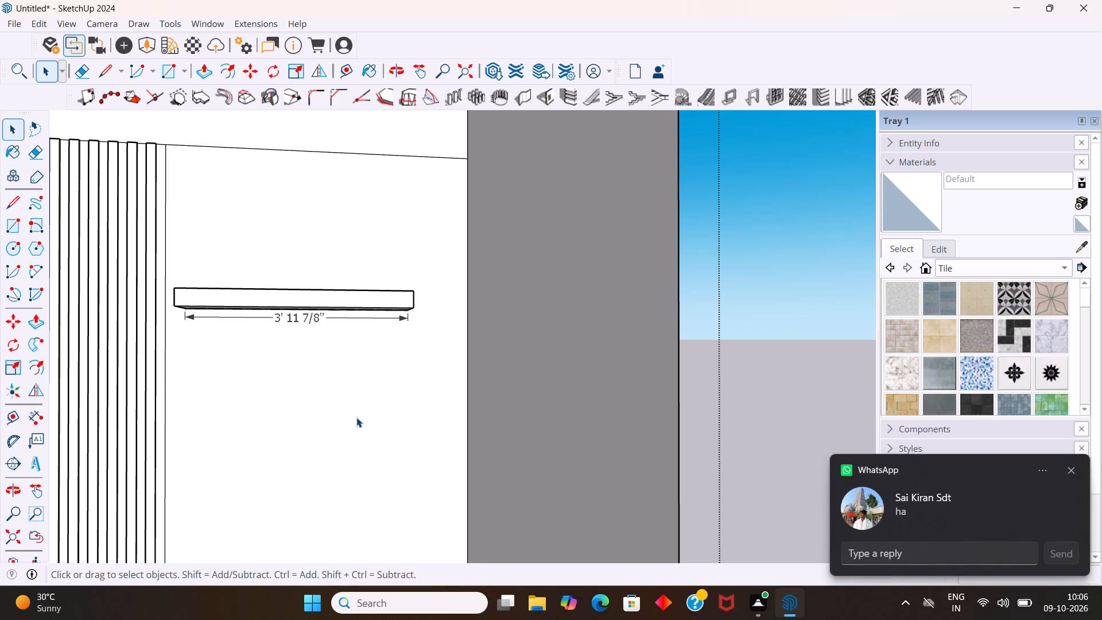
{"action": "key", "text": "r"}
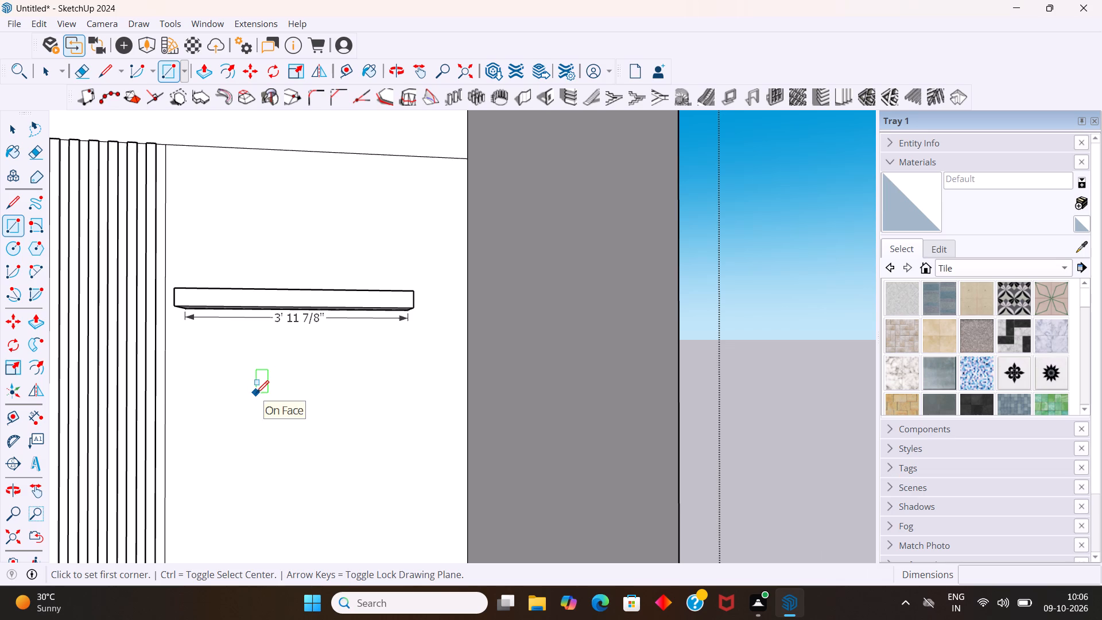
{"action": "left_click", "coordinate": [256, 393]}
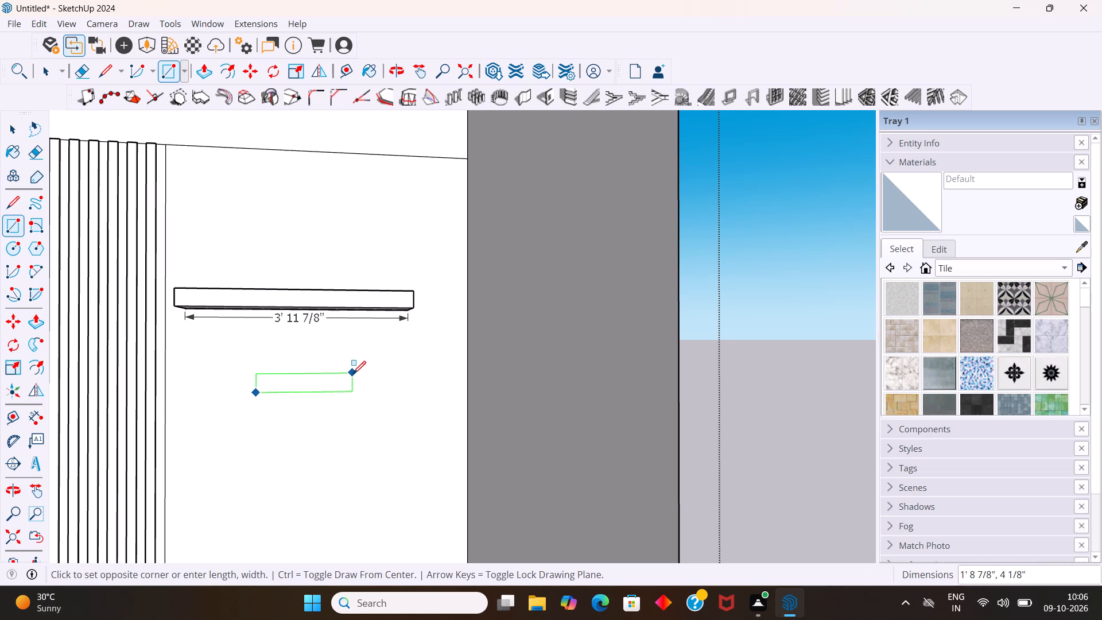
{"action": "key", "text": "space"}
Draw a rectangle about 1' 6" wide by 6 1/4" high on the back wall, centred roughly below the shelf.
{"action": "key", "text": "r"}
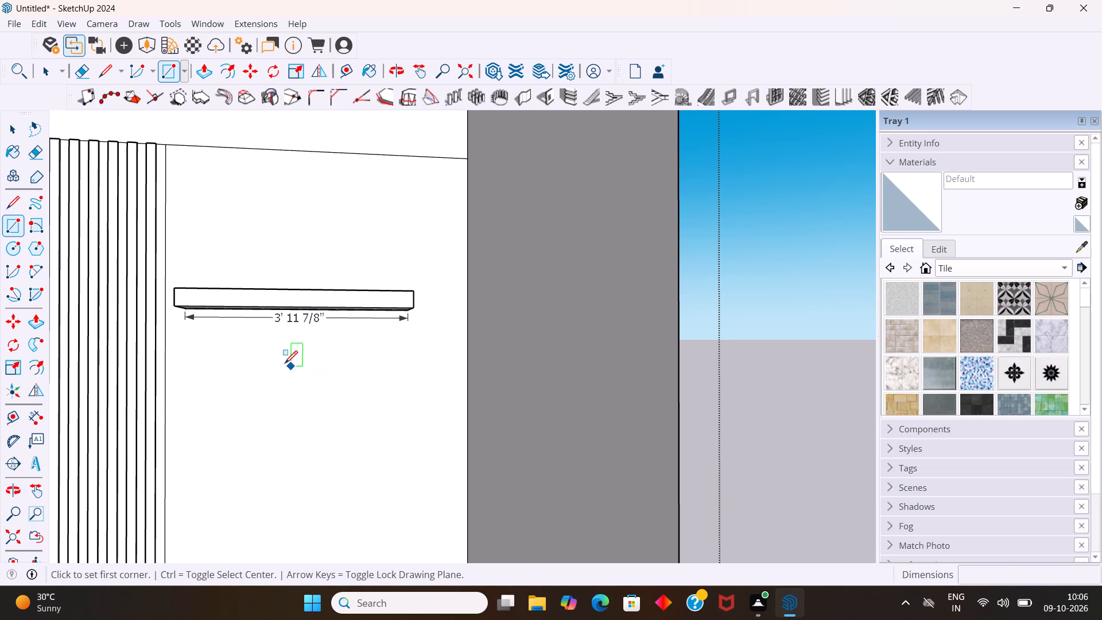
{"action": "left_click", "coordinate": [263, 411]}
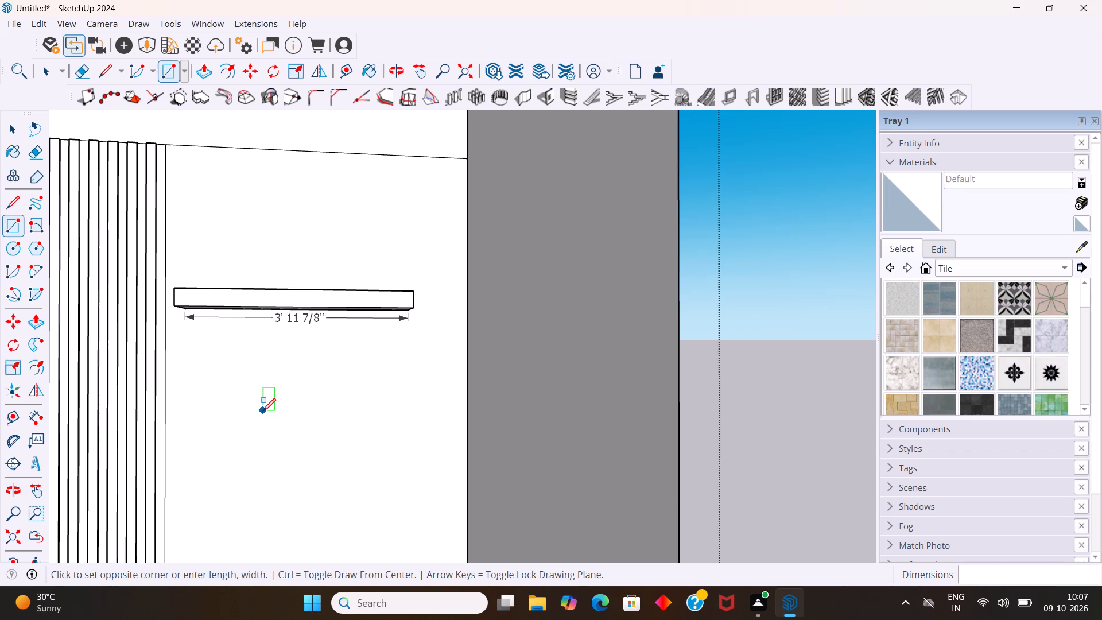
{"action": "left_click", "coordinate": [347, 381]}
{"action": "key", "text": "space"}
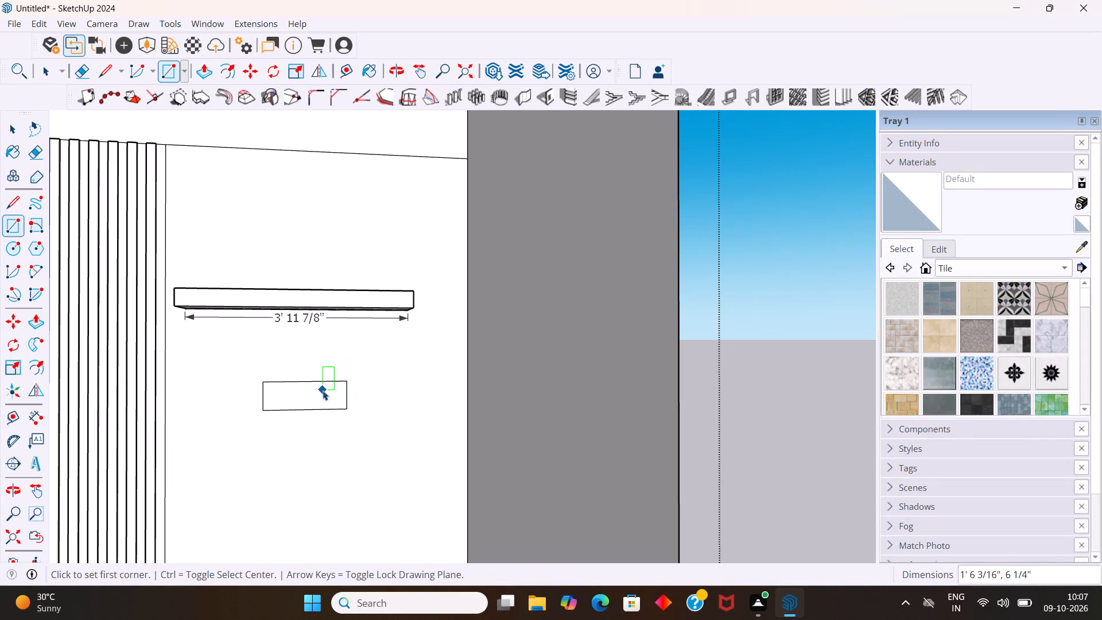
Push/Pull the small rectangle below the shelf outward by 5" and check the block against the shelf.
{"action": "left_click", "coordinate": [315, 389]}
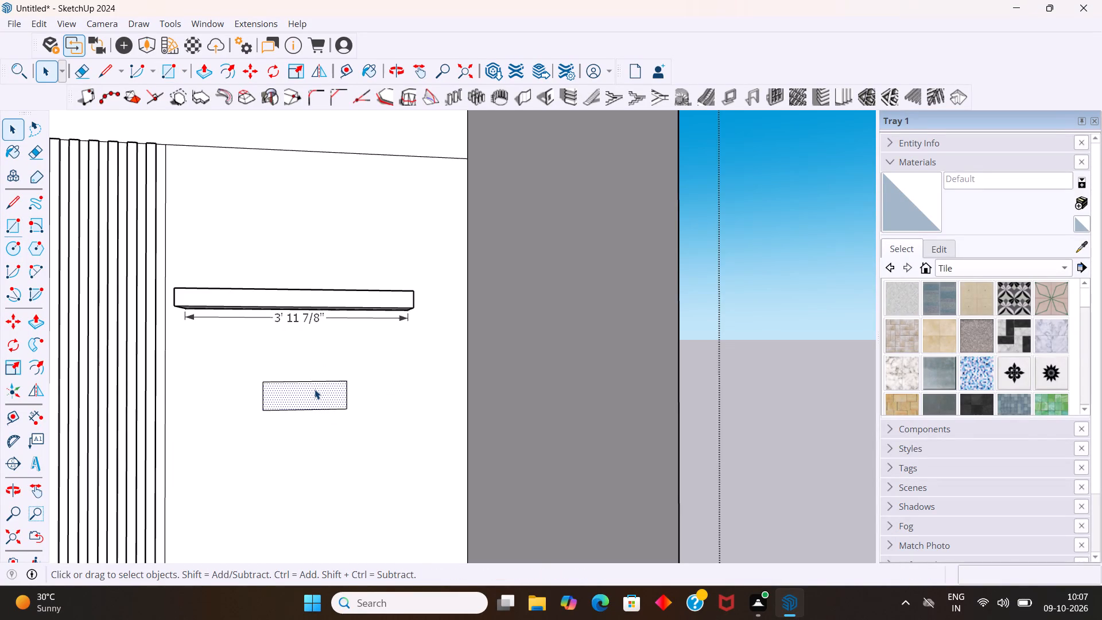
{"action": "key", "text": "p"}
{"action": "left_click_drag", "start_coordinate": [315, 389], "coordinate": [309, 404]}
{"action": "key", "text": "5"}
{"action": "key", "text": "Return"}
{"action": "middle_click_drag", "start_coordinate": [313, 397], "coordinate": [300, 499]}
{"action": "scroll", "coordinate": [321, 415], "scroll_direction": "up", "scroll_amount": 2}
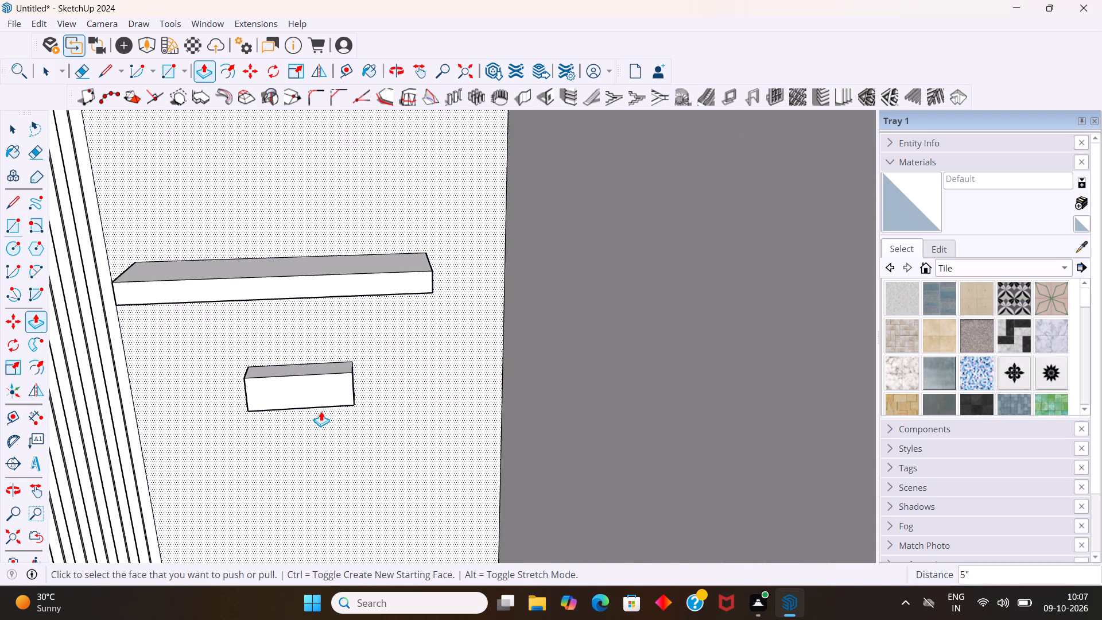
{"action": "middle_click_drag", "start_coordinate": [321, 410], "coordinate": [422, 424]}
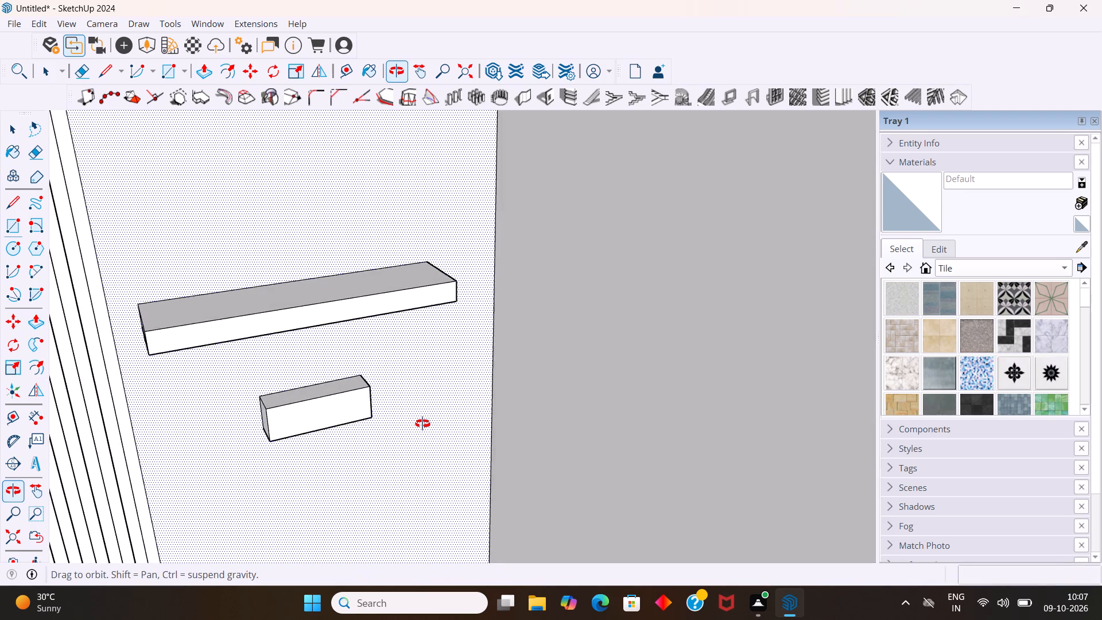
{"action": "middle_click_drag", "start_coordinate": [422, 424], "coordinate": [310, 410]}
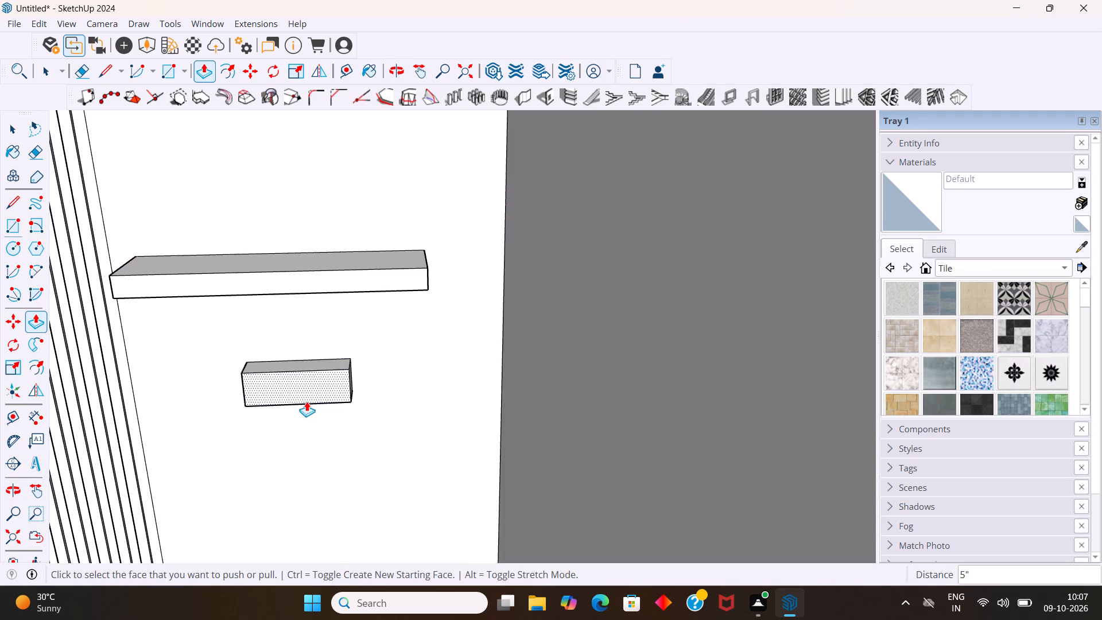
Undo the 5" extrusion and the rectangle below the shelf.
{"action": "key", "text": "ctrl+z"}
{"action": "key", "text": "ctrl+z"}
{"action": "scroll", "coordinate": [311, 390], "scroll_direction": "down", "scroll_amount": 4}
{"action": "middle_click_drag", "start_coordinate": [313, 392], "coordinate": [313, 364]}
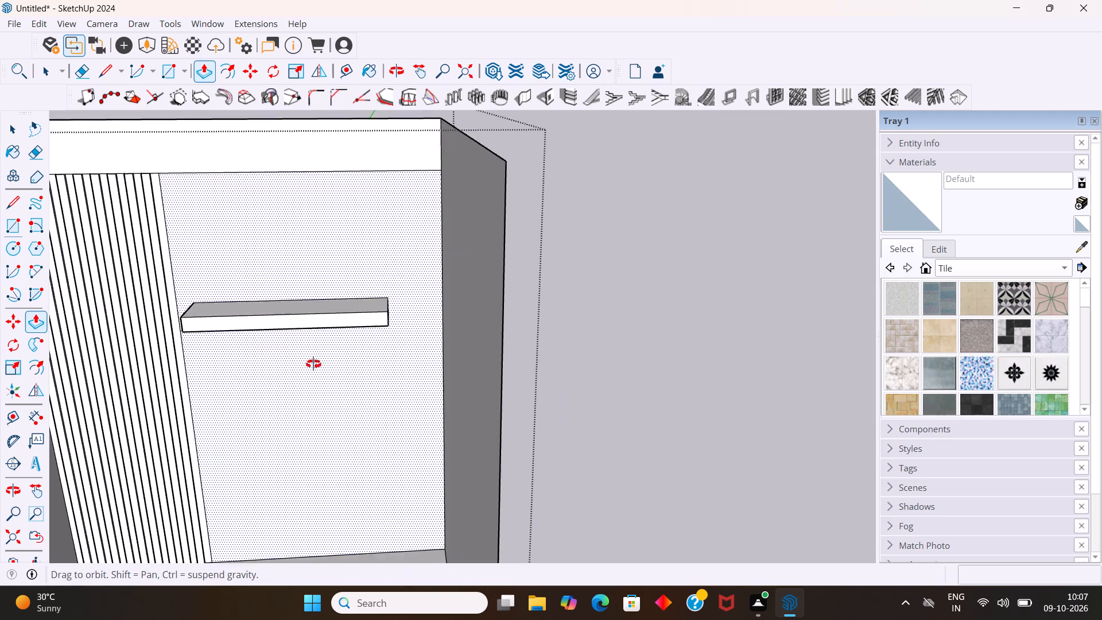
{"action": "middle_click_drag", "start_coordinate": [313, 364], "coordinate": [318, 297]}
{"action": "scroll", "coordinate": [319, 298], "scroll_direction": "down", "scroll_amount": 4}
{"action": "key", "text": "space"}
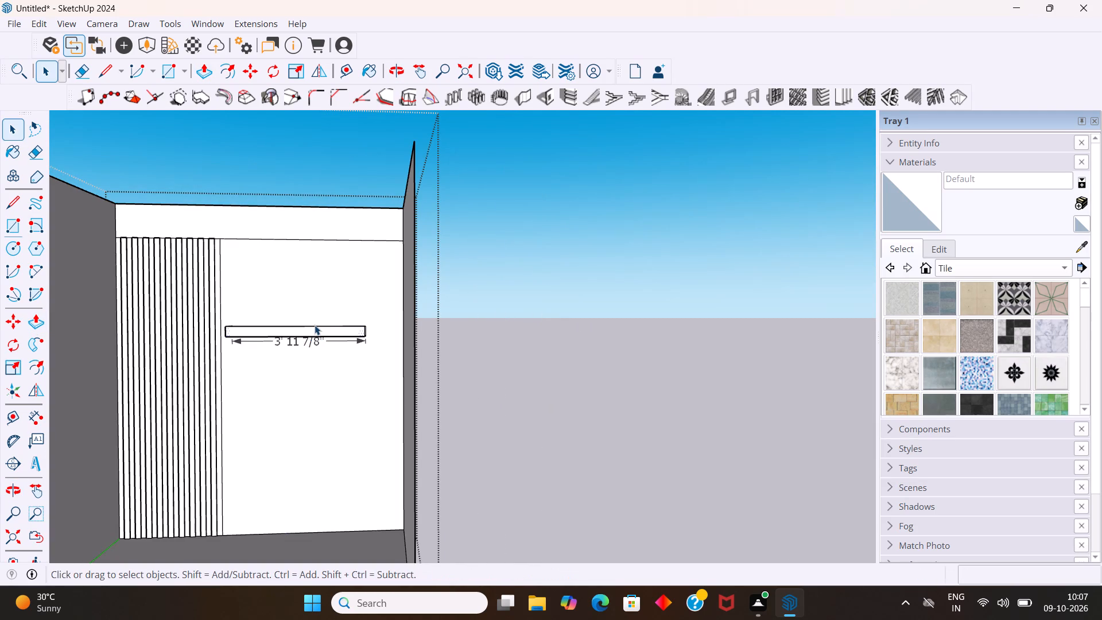
Draw a horizontal line across the plain wall section below the shelf, from the fluted section's edge to the side wall.
{"action": "key", "text": "l"}
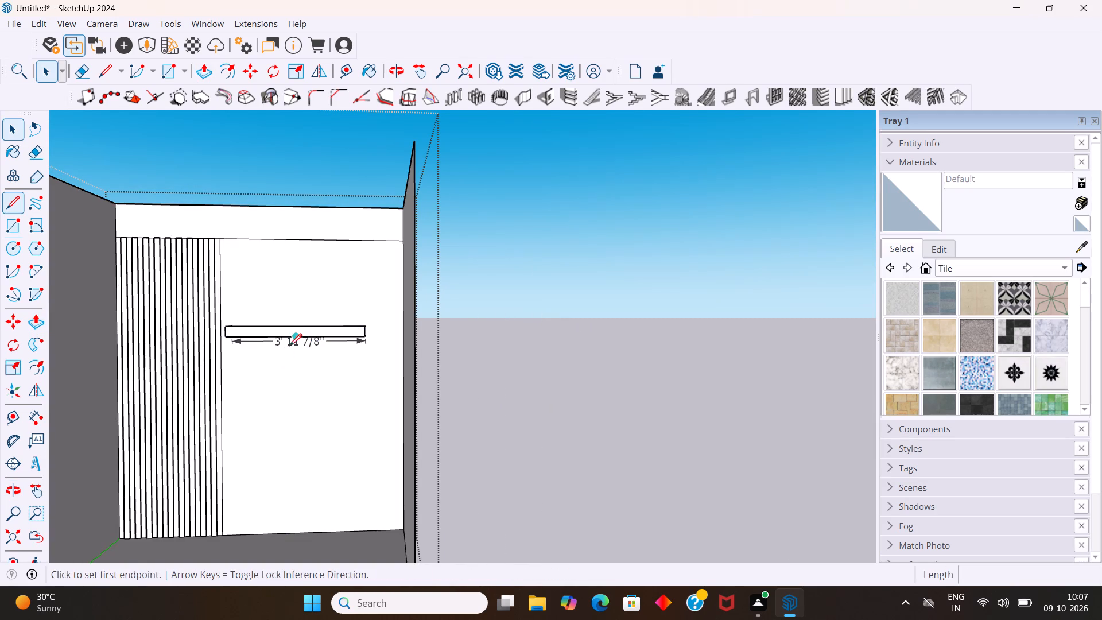
{"action": "left_click", "coordinate": [224, 380]}
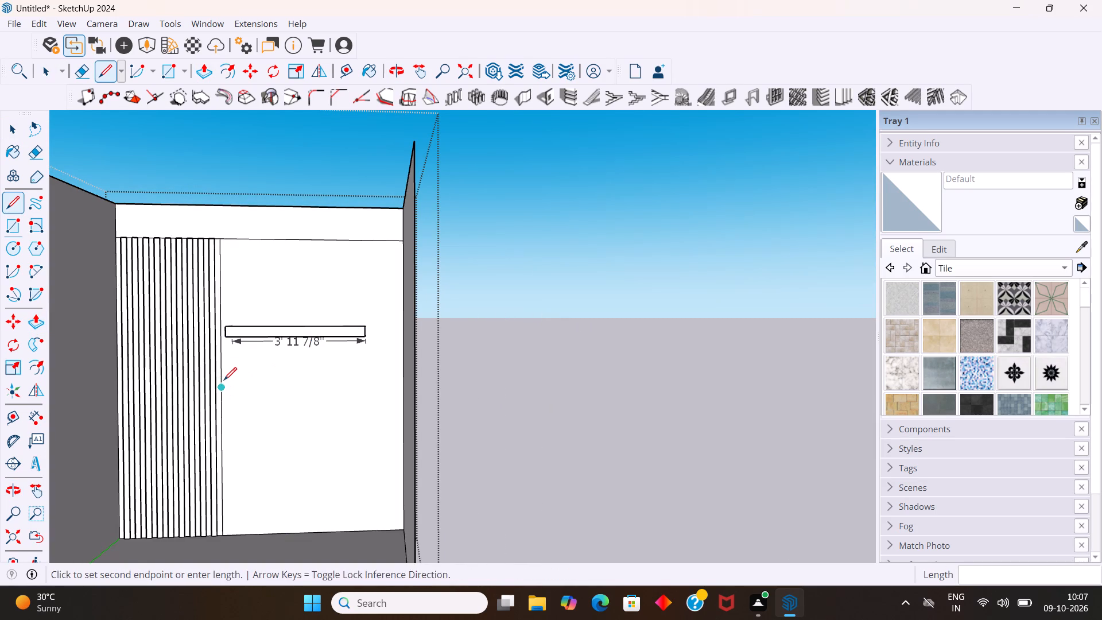
{"action": "left_click", "coordinate": [401, 387]}
{"action": "key", "text": "space"}
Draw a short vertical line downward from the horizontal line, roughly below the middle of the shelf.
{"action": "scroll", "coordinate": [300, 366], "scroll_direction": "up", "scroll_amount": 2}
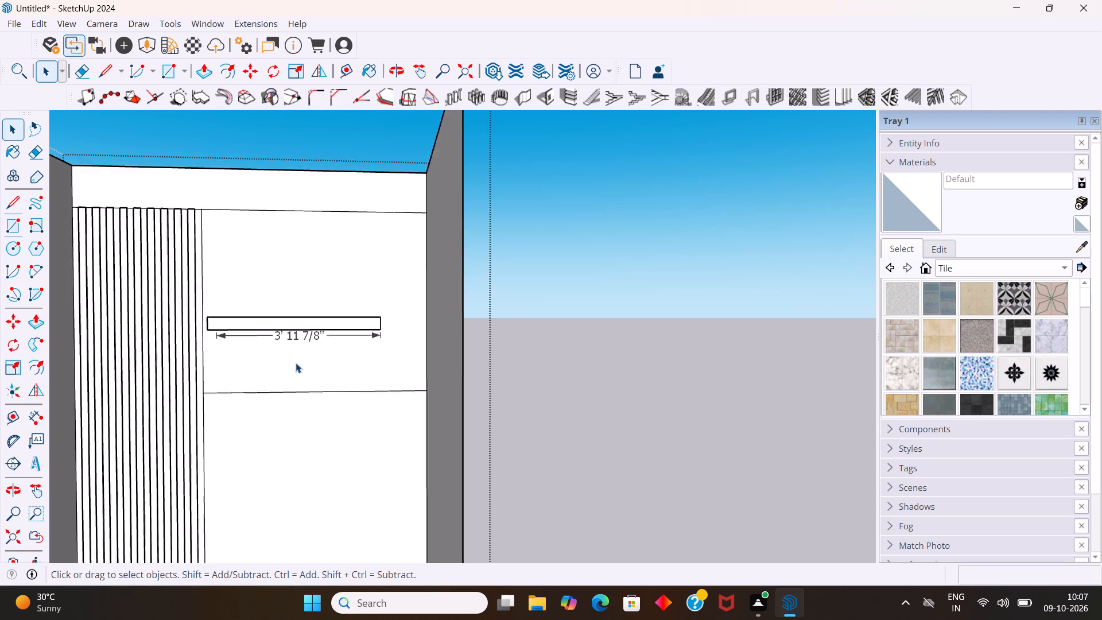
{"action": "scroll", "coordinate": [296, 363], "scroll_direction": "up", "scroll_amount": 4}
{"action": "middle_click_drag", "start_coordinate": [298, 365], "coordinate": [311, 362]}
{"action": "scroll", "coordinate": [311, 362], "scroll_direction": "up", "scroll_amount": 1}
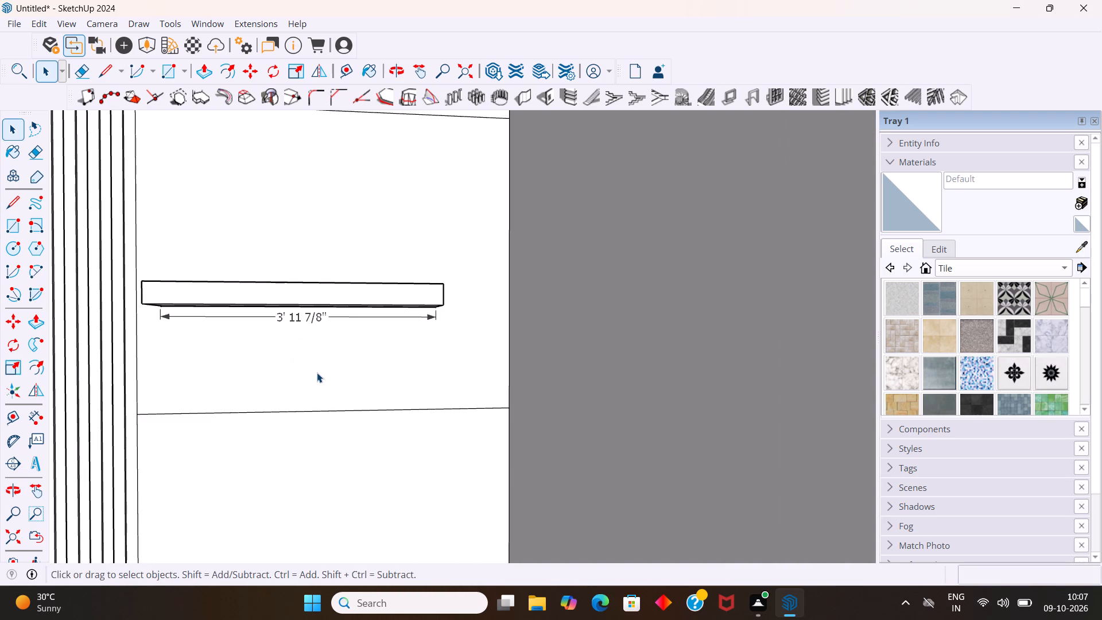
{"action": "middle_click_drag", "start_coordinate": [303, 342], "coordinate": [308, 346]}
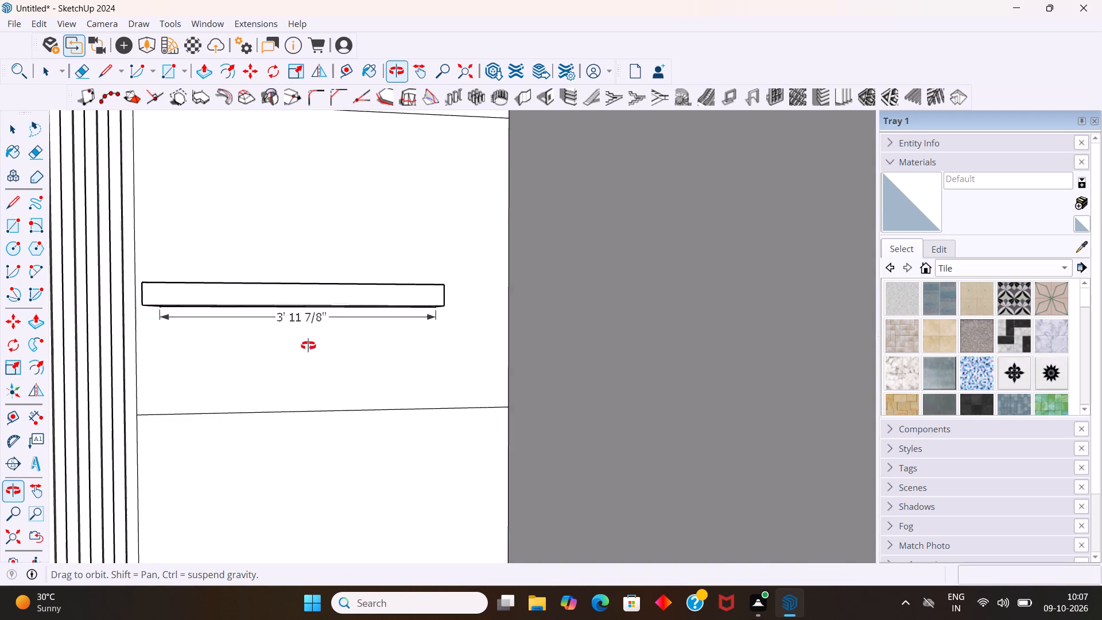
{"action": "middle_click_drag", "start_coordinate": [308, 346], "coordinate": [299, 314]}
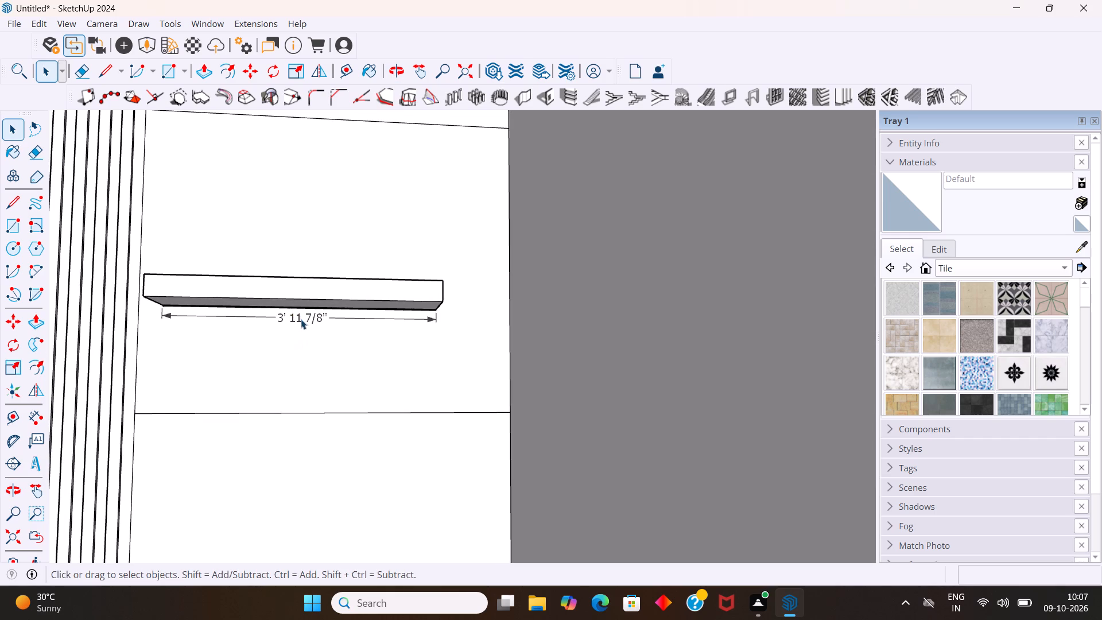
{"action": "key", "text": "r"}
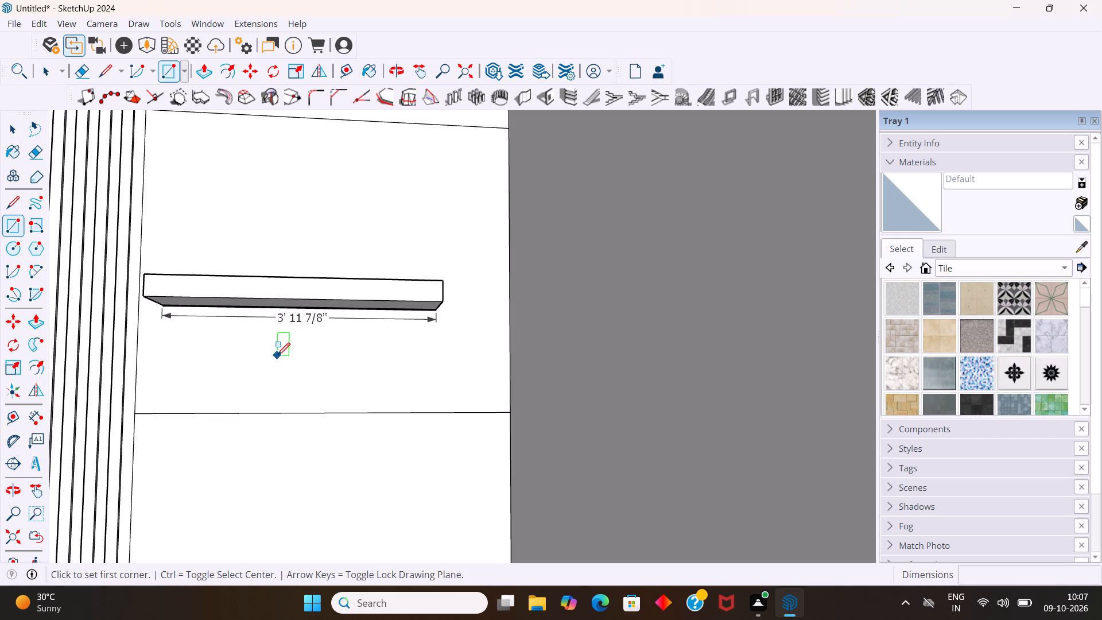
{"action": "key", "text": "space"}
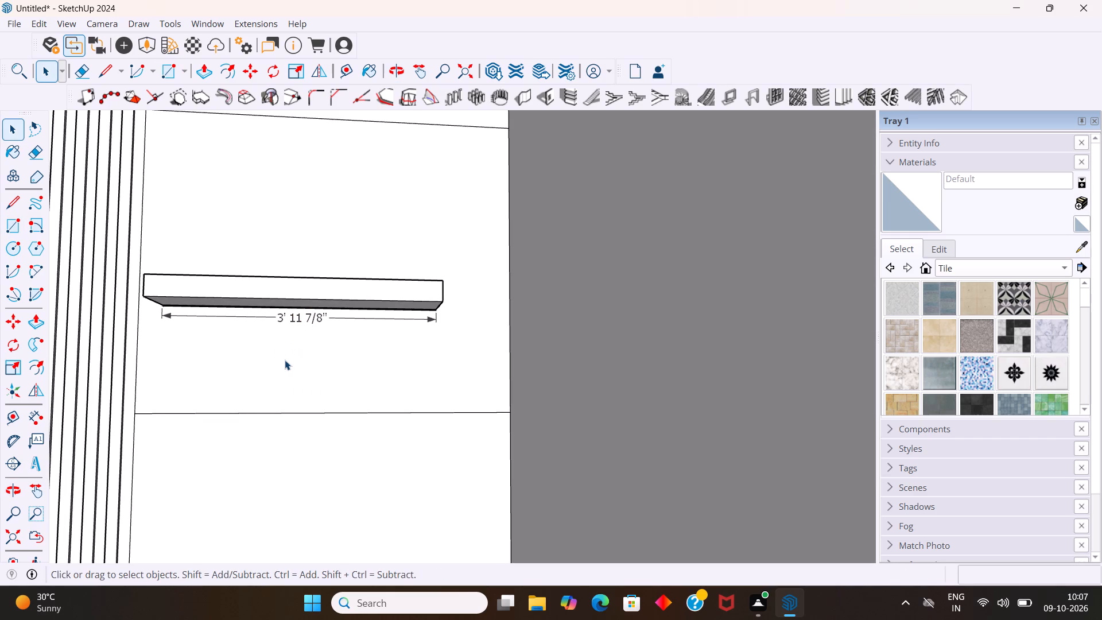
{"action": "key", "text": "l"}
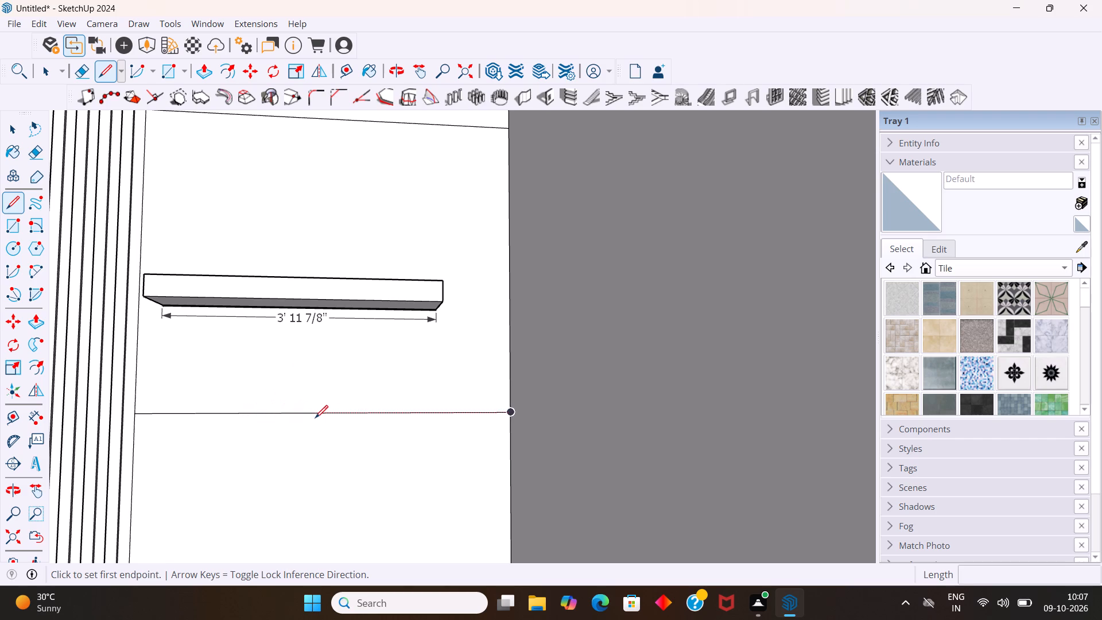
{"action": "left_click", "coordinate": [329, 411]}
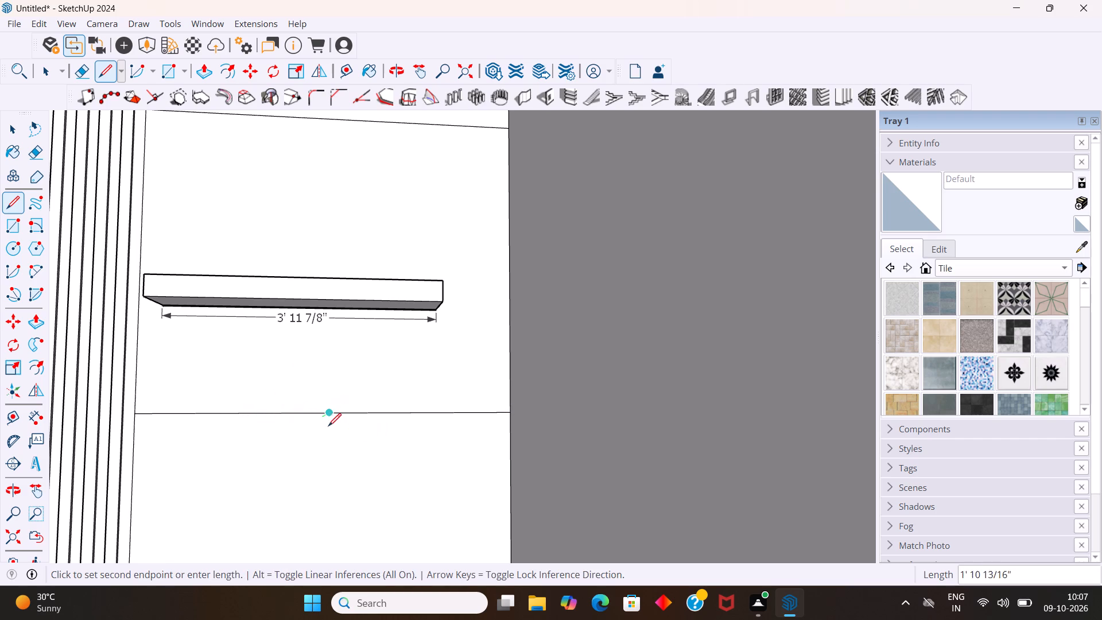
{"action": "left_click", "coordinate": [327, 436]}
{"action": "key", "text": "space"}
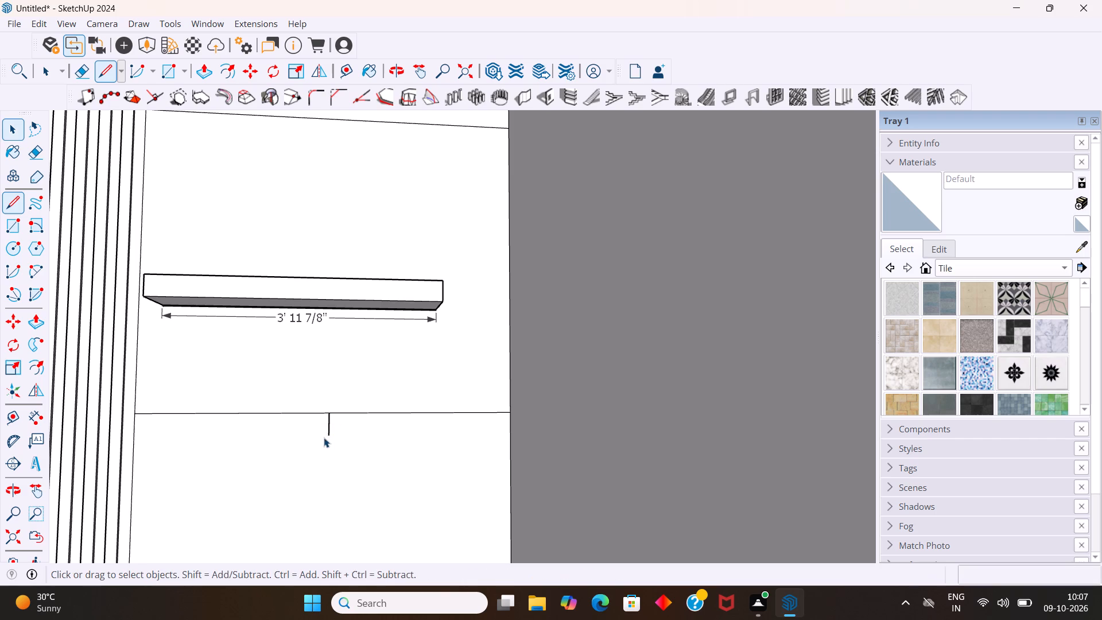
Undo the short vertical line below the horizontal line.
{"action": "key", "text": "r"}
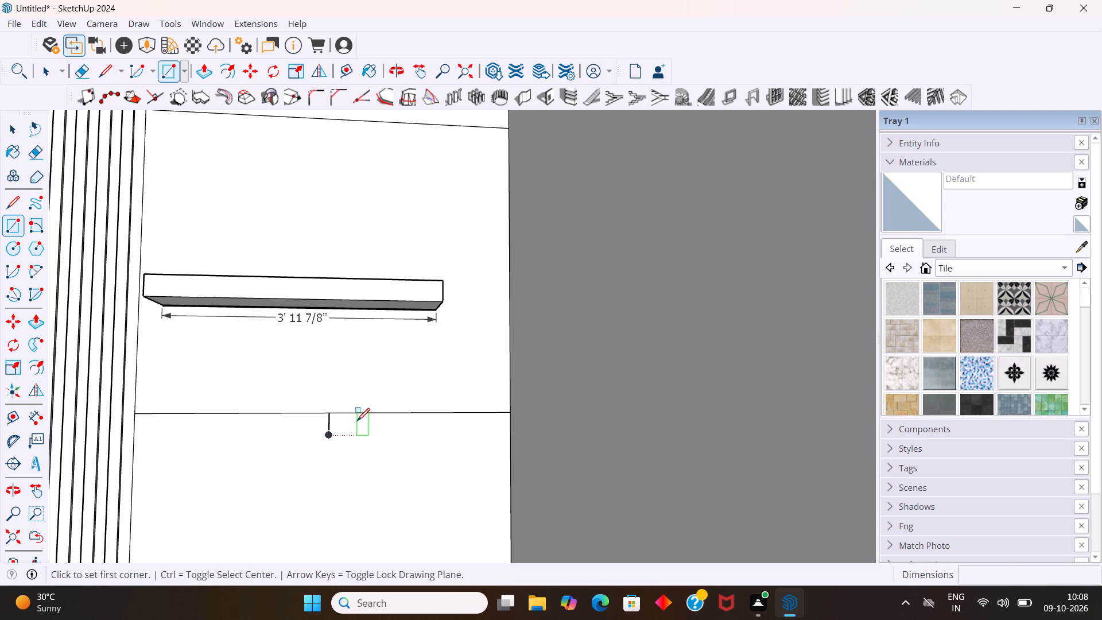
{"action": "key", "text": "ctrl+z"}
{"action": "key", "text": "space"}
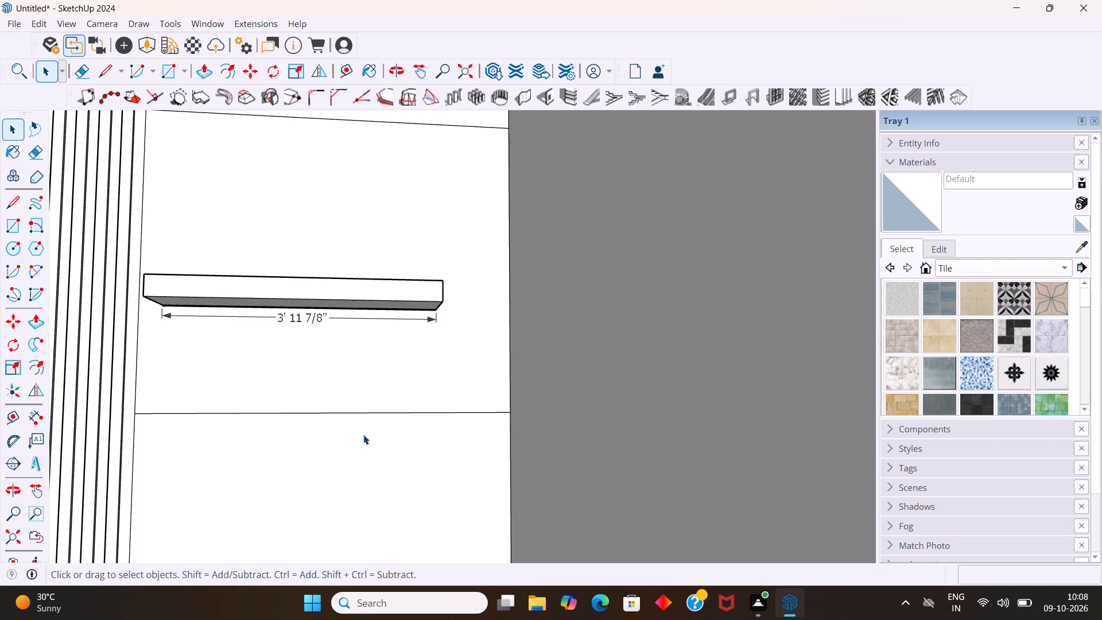
Draw two vertical lines from the shelf's bottom back corners down to just past the horizontal line.
{"action": "key", "text": "l"}
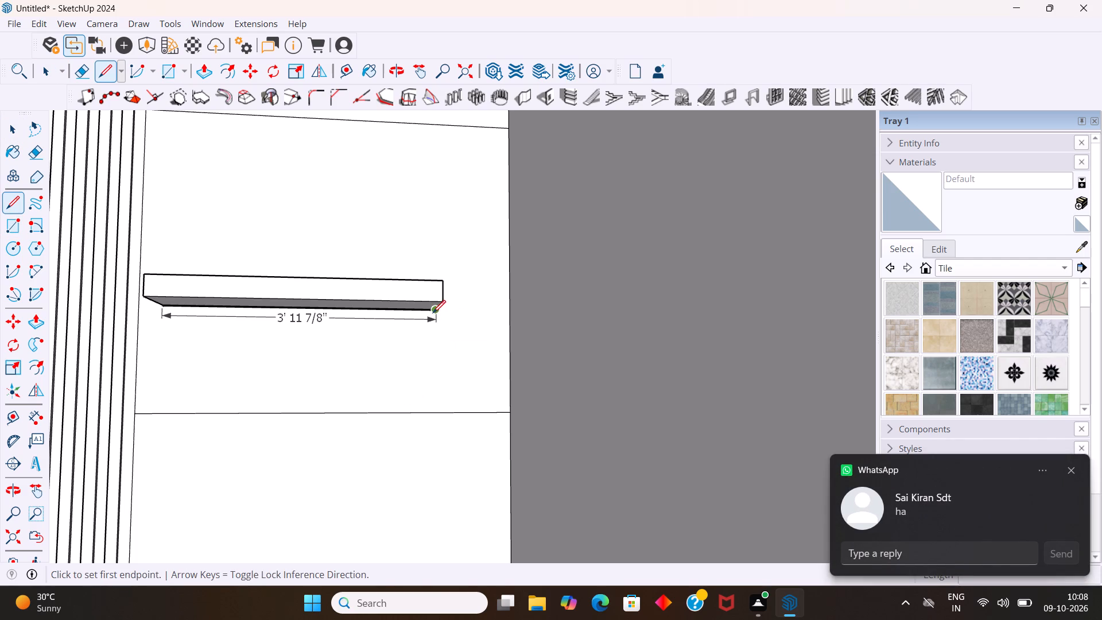
{"action": "left_click", "coordinate": [435, 311]}
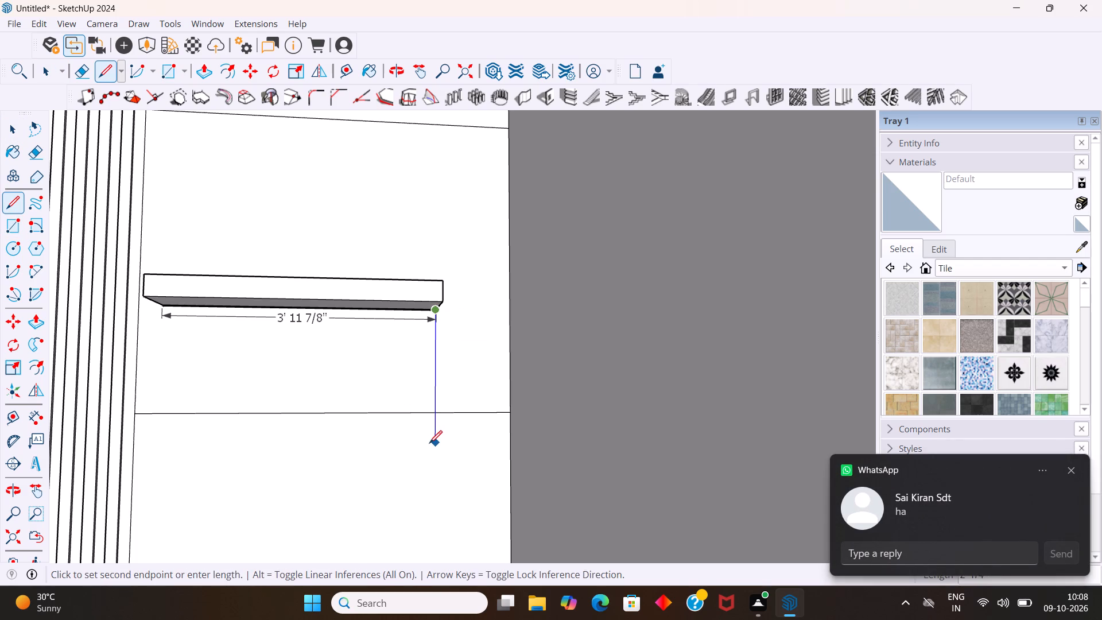
{"action": "left_click", "coordinate": [429, 443]}
{"action": "key", "text": "space"}
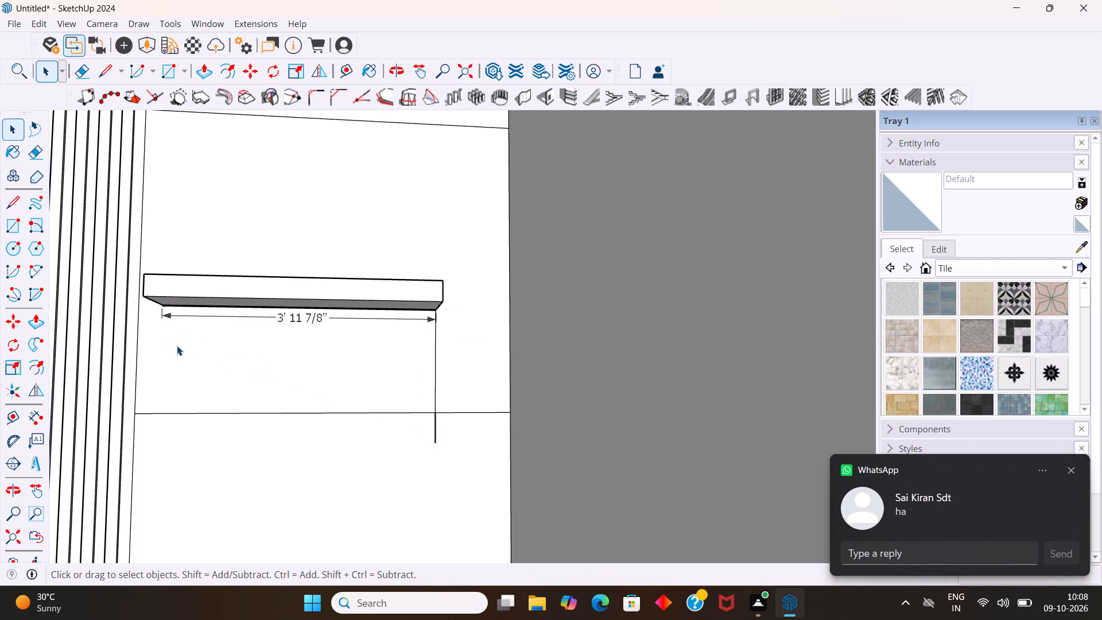
{"action": "key", "text": "l"}
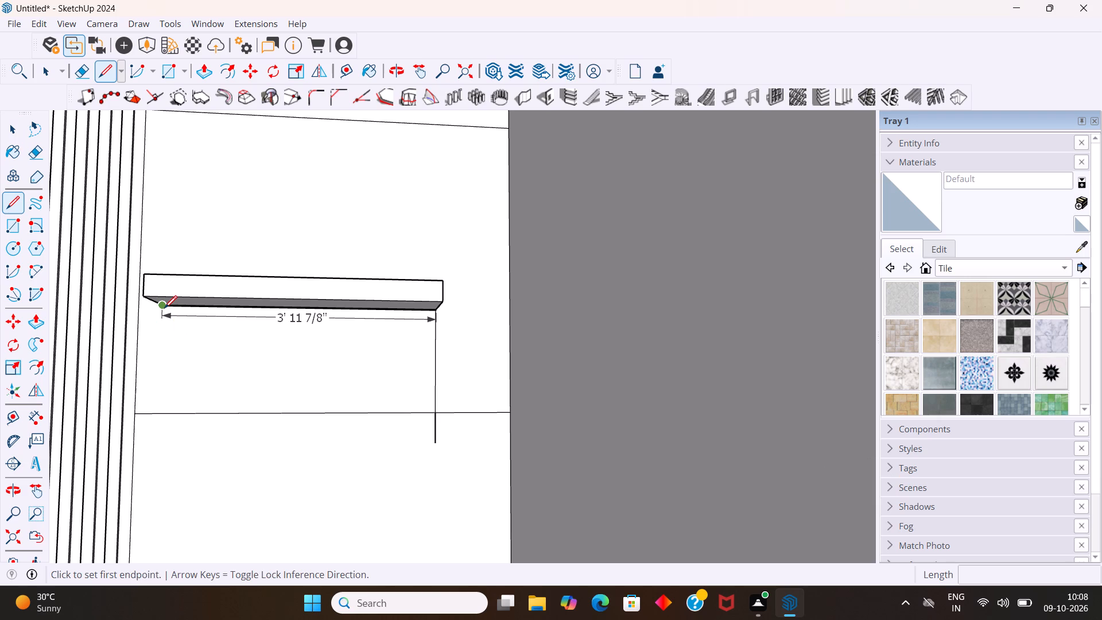
{"action": "left_click", "coordinate": [164, 308]}
{"action": "left_click", "coordinate": [155, 446]}
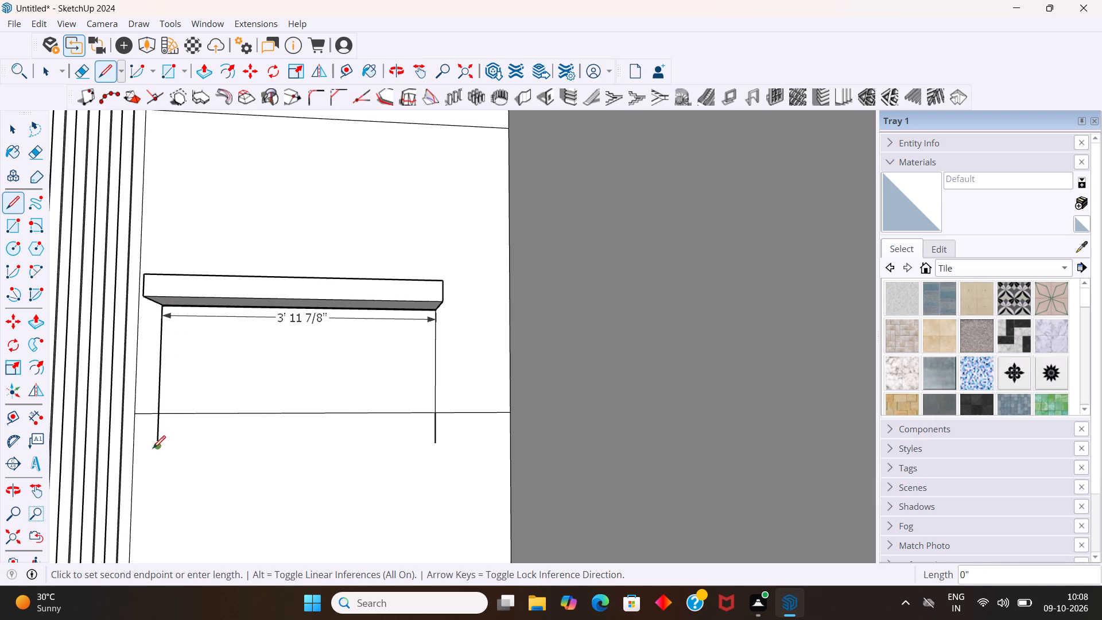
{"action": "key", "text": "space"}
Draw a vertical line about 1' 2" long upward from the midpoint of the horizontal line's segment under the shelf.
{"action": "middle_click_drag", "start_coordinate": [197, 456], "coordinate": [361, 482]}
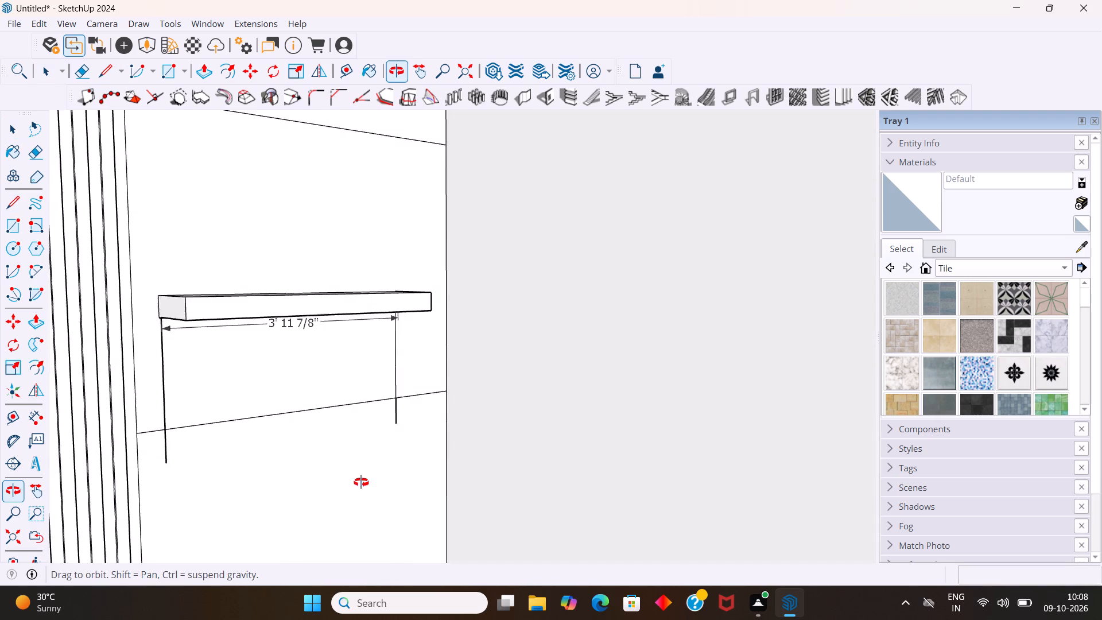
{"action": "middle_click_drag", "start_coordinate": [361, 482], "coordinate": [200, 425]}
{"action": "key", "text": "l"}
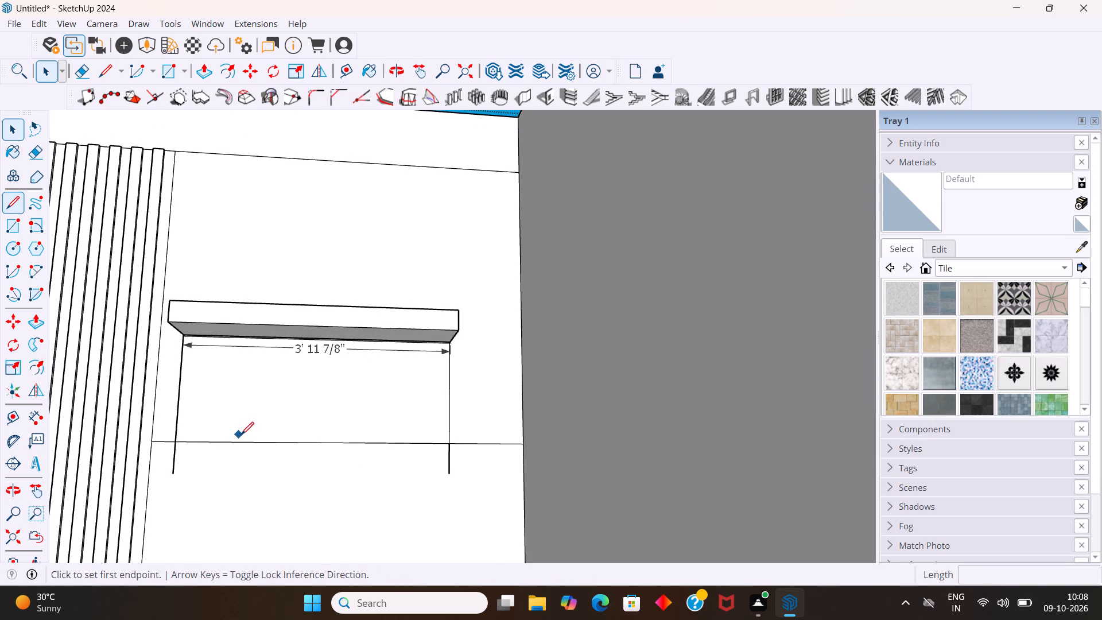
{"action": "left_click", "coordinate": [305, 441]}
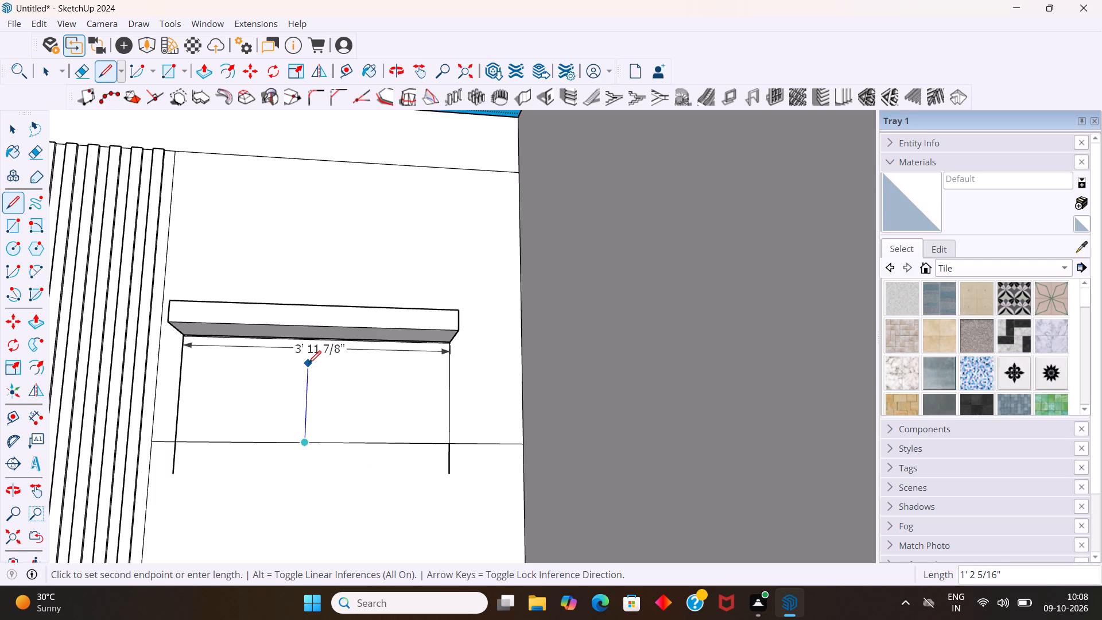
{"action": "left_click", "coordinate": [308, 363]}
{"action": "key", "text": "space"}
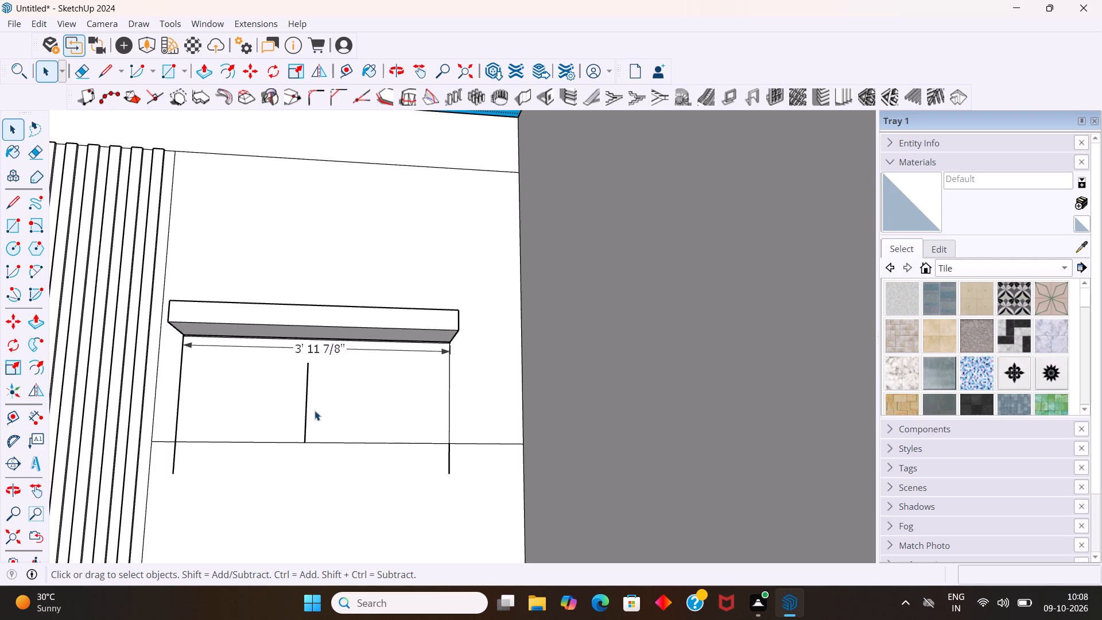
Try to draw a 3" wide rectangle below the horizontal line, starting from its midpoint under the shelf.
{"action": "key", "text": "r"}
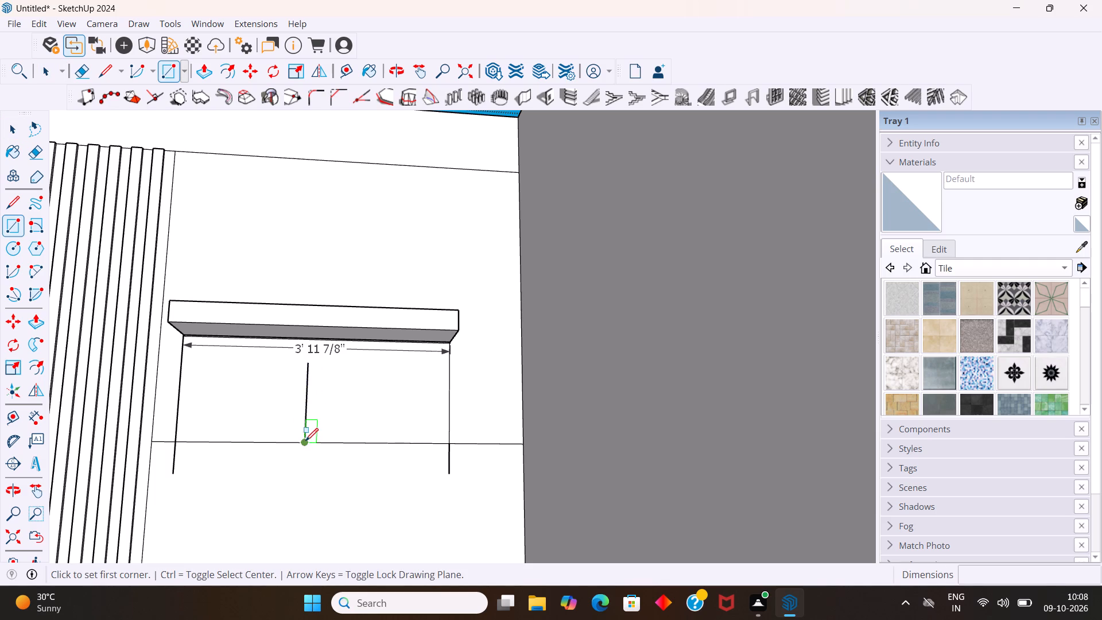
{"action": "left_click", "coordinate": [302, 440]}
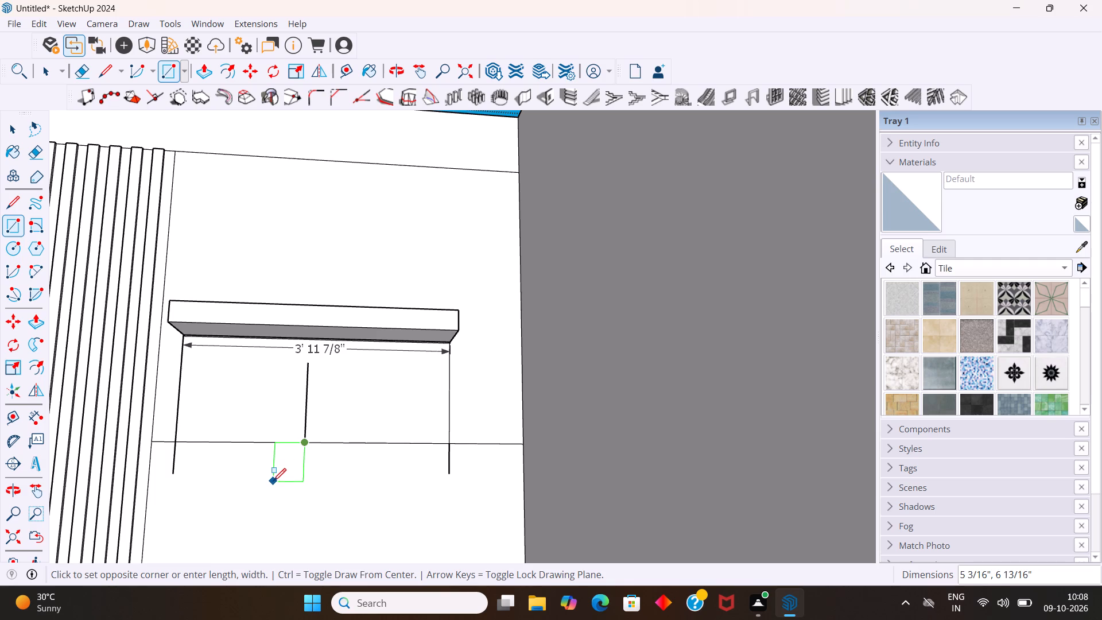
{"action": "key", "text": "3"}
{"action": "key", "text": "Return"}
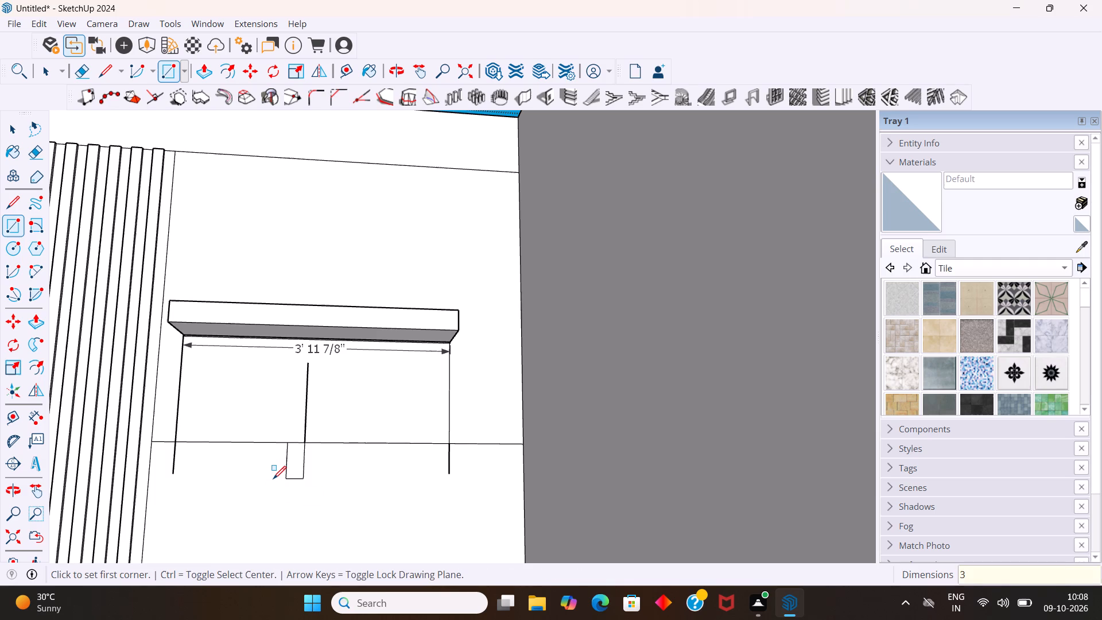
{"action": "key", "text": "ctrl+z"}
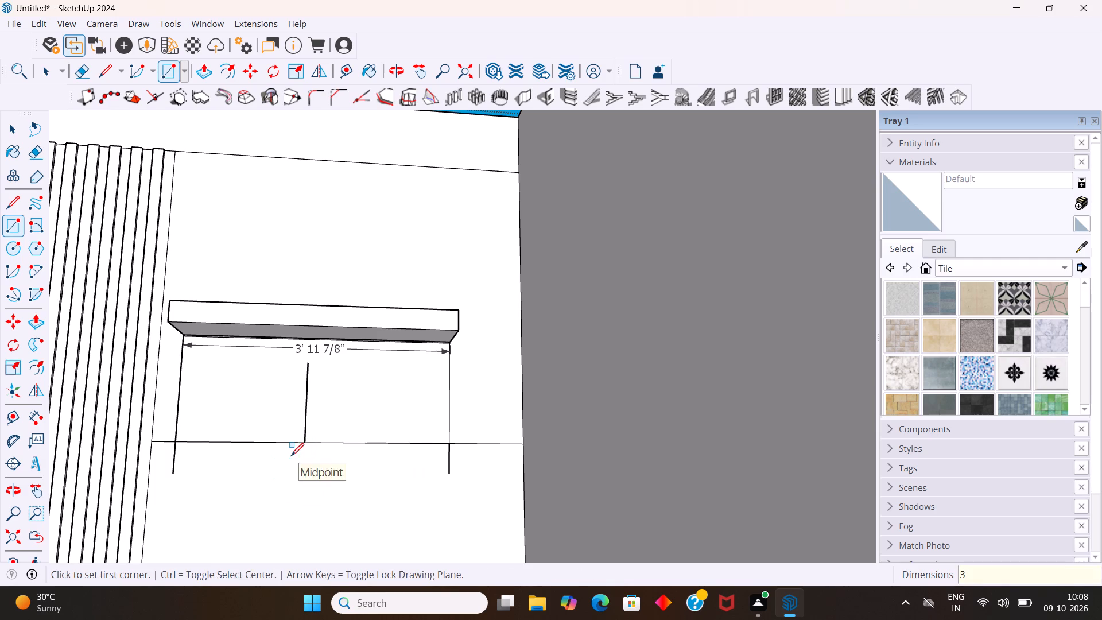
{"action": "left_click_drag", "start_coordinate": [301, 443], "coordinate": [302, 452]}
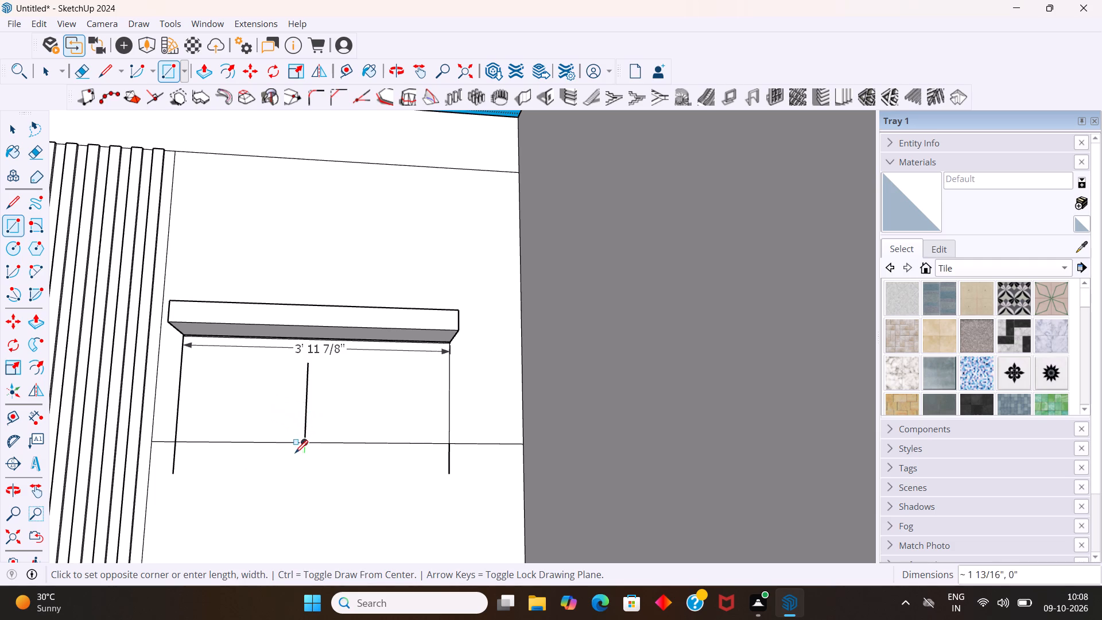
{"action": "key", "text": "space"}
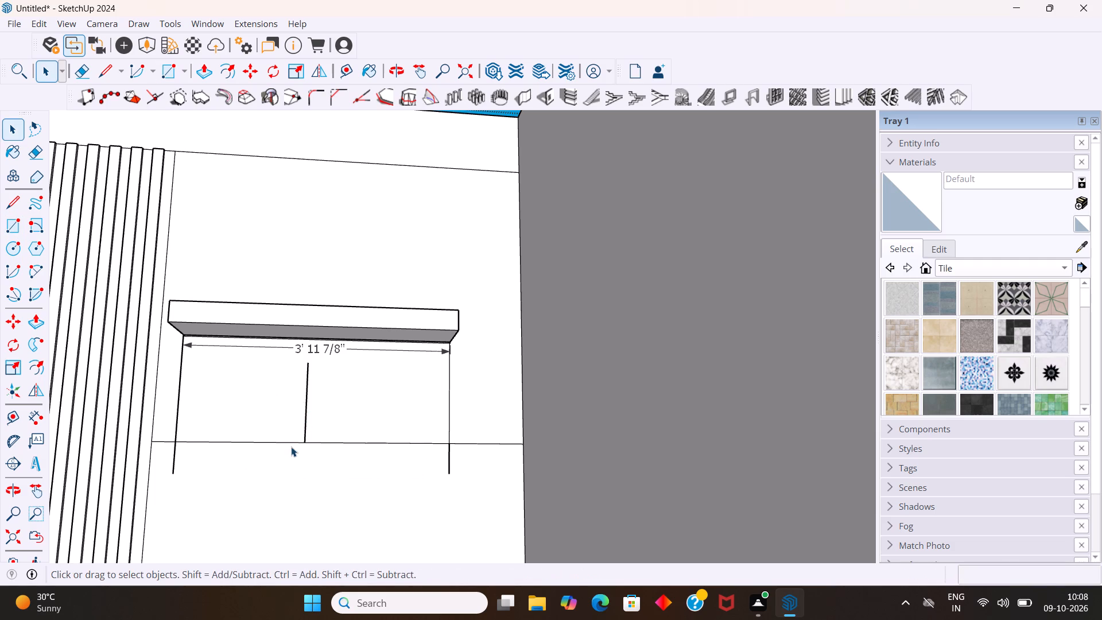
Undo the vertical guide lines, the horizontal line, the dimension and the shelf on the wall beside the fluted section.
{"action": "key", "text": "ctrl+z"}
{"action": "key", "text": "ctrl+z"}
{"action": "key", "text": "ctrl+z"}
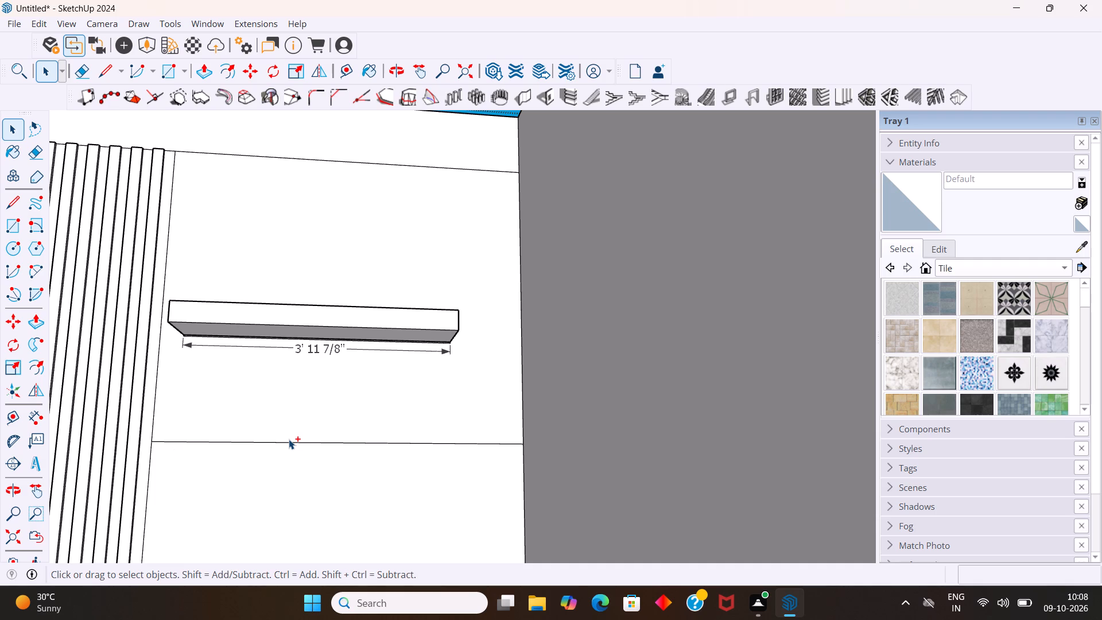
{"action": "key", "text": "ctrl+z"}
{"action": "key", "text": "ctrl+z"}
{"action": "key", "text": "ctrl+z"}
{"action": "key", "text": "ctrl+z"}
{"action": "key", "text": "ctrl+z"}
{"action": "key", "text": "ctrl+z"}
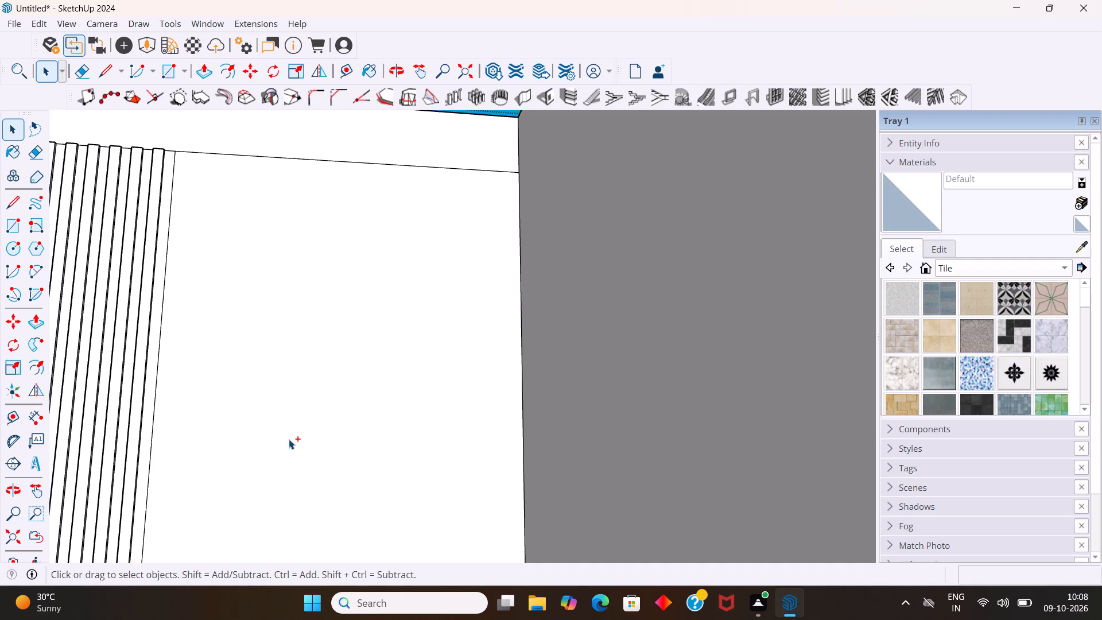
Draw a rectangle about 3' 3" by 2' 3" on the plain back wall beside the fluted section.
{"action": "scroll", "coordinate": [300, 416], "scroll_direction": "down", "scroll_amount": 5}
{"action": "middle_click_drag", "start_coordinate": [309, 403], "coordinate": [338, 487]}
{"action": "scroll", "coordinate": [327, 456], "scroll_direction": "down", "scroll_amount": 1}
{"action": "scroll", "coordinate": [273, 395], "scroll_direction": "down", "scroll_amount": 5}
{"action": "middle_click_drag", "start_coordinate": [268, 485], "coordinate": [271, 505]}
{"action": "middle_click_drag", "start_coordinate": [269, 491], "coordinate": [267, 480]}
{"action": "scroll", "coordinate": [255, 448], "scroll_direction": "up", "scroll_amount": 4}
{"action": "key", "text": "r"}
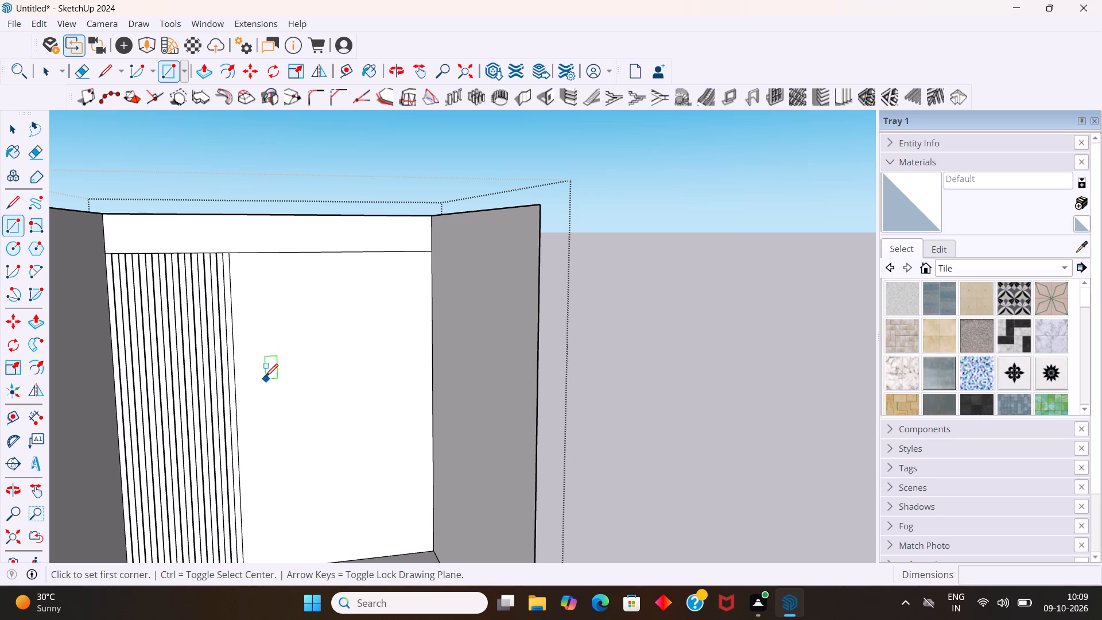
{"action": "left_click", "coordinate": [262, 374]}
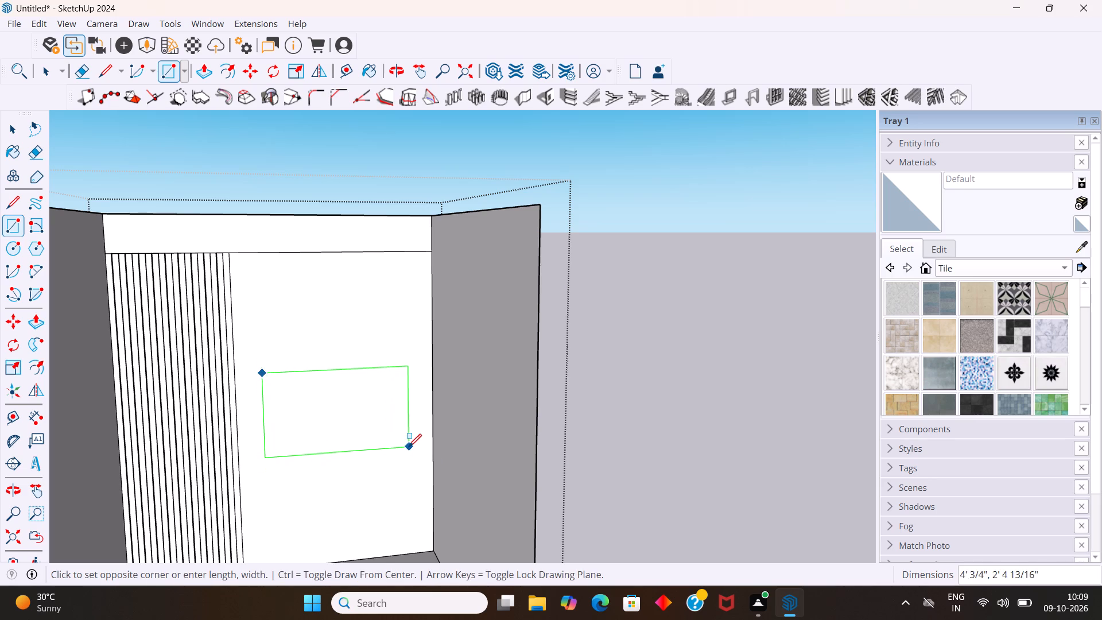
{"action": "left_click", "coordinate": [380, 445]}
{"action": "key", "text": "space"}
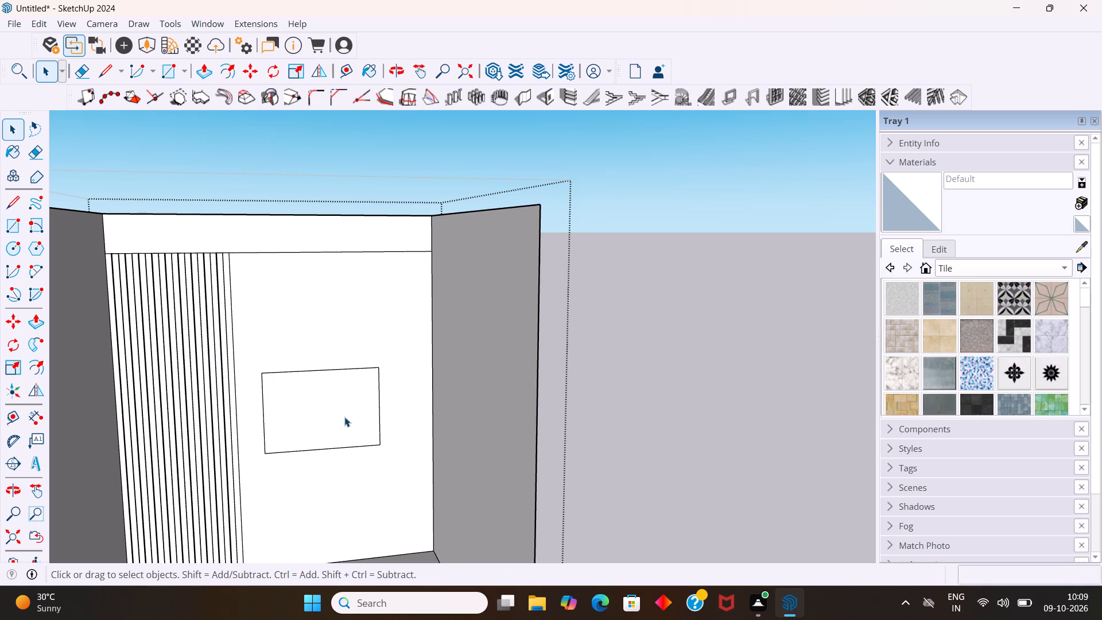
Offset the wall rectangle inward by about 10" to form a smaller centred rectangle.
{"action": "left_click", "coordinate": [343, 414]}
{"action": "key", "text": "f"}
{"action": "left_click_drag", "start_coordinate": [343, 414], "coordinate": [331, 418]}
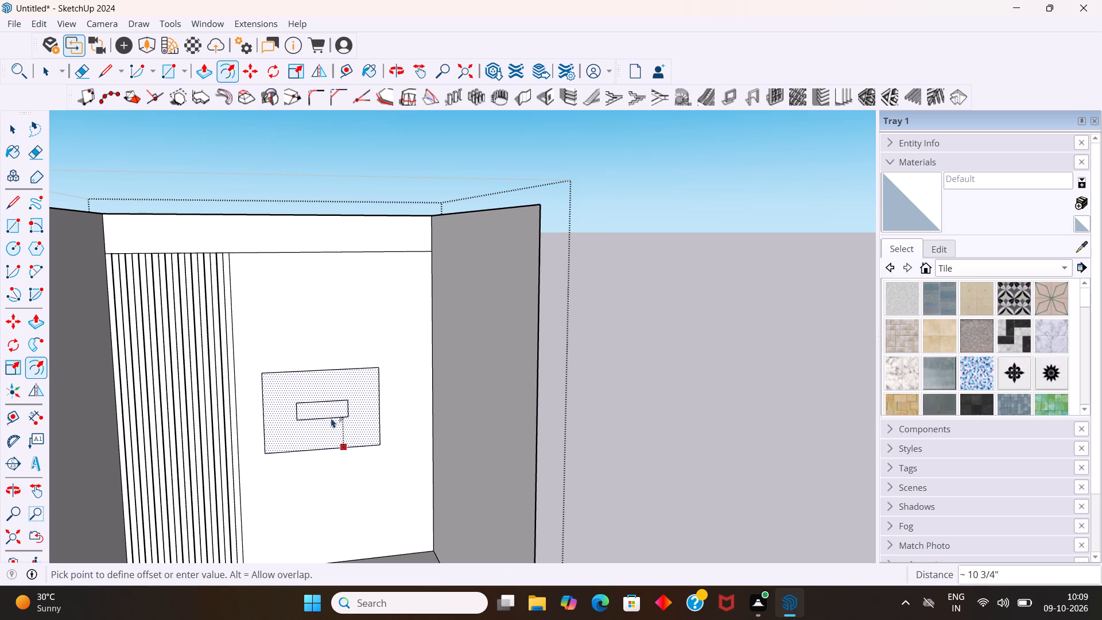
{"action": "left_click_drag", "start_coordinate": [331, 418], "coordinate": [335, 423]}
{"action": "key", "text": "ctrl+z"}
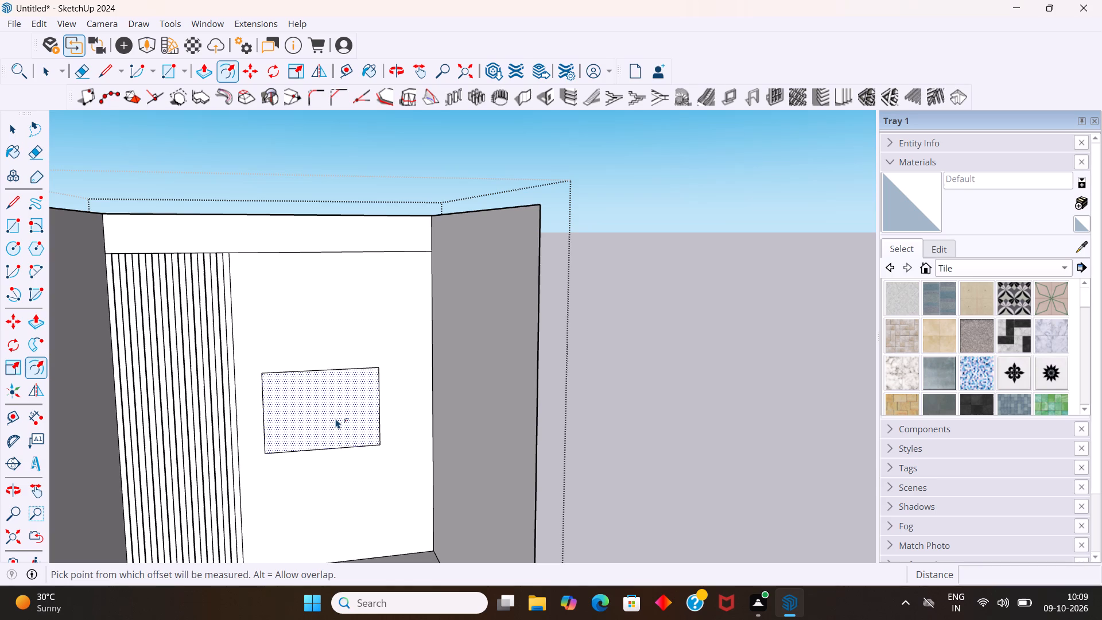
{"action": "left_click_drag", "start_coordinate": [335, 414], "coordinate": [329, 422]}
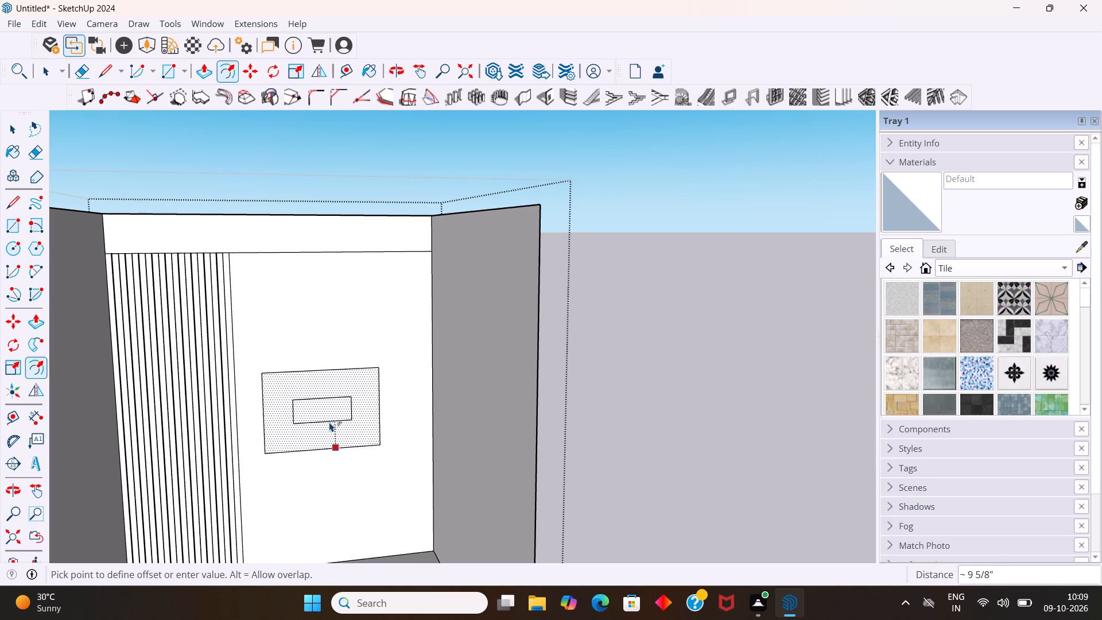
{"action": "left_click_drag", "start_coordinate": [329, 422], "coordinate": [328, 420]}
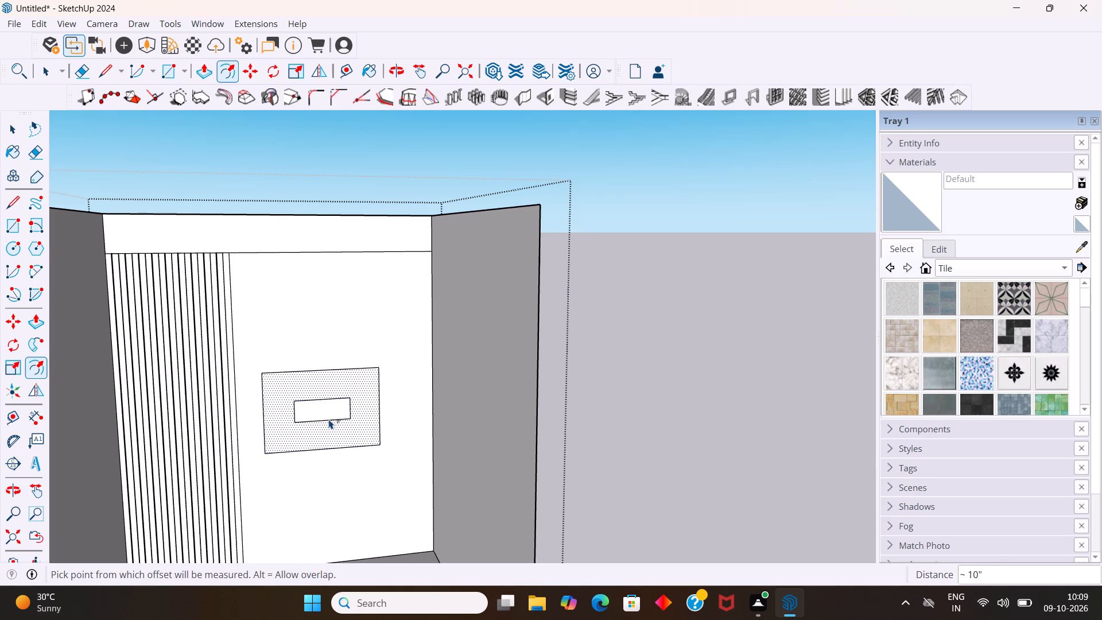
{"action": "key", "text": "space"}
Erase the outer rectangle's edges, keeping only the small inner rectangle on the wall.
{"action": "middle_click_drag", "start_coordinate": [352, 394], "coordinate": [308, 404]}
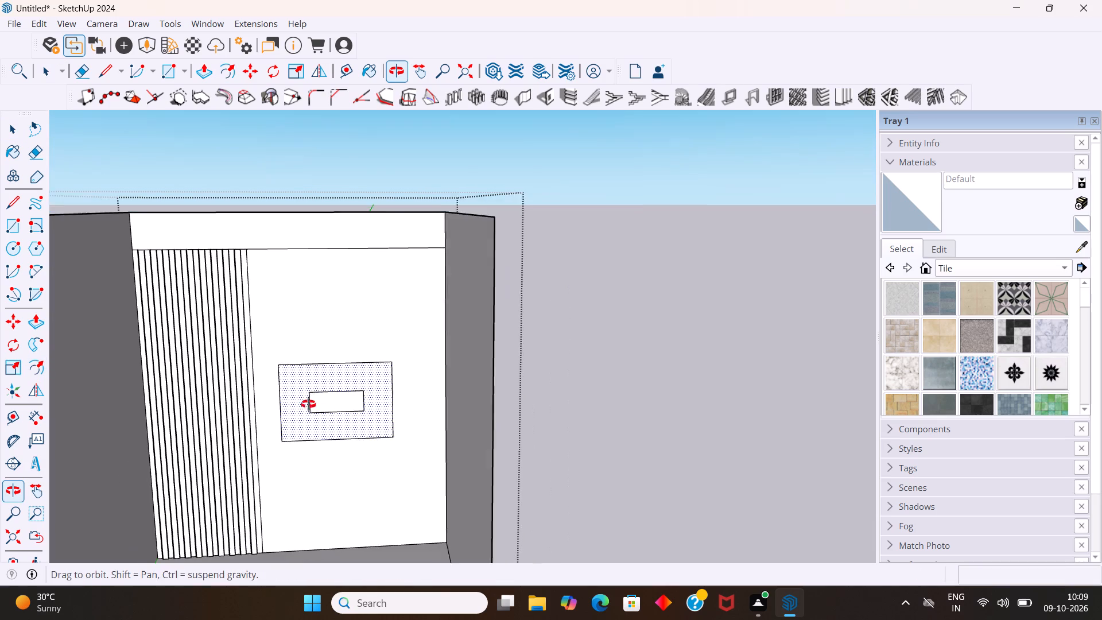
{"action": "middle_click_drag", "start_coordinate": [308, 404], "coordinate": [307, 402]}
{"action": "key", "text": "e"}
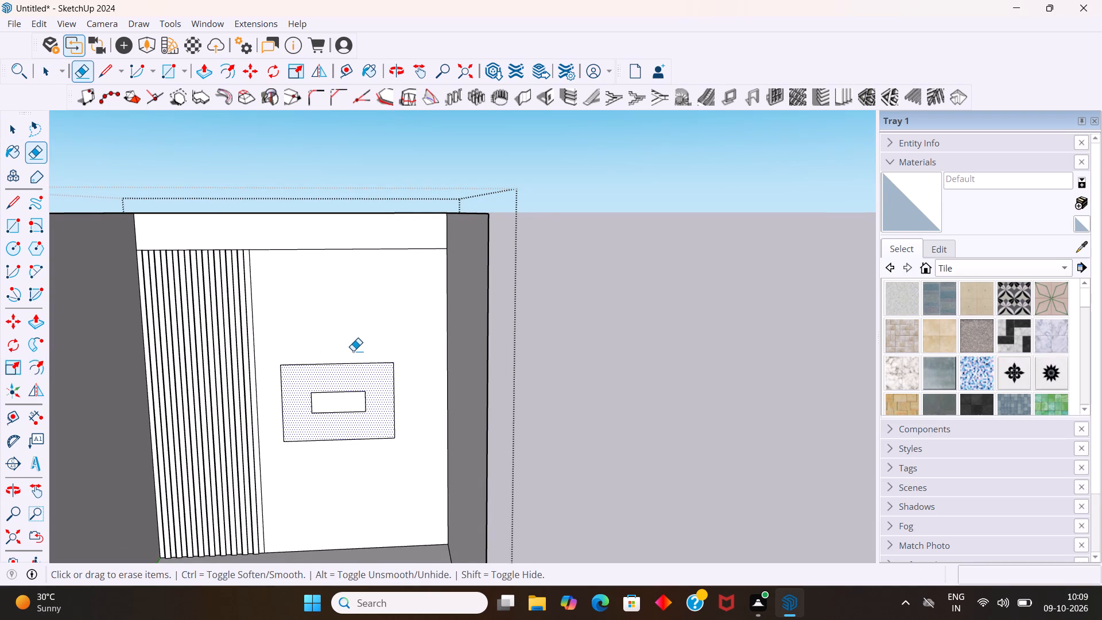
{"action": "scroll", "coordinate": [331, 353], "scroll_direction": "up", "scroll_amount": 1}
{"action": "left_click_drag", "start_coordinate": [317, 359], "coordinate": [274, 429]}
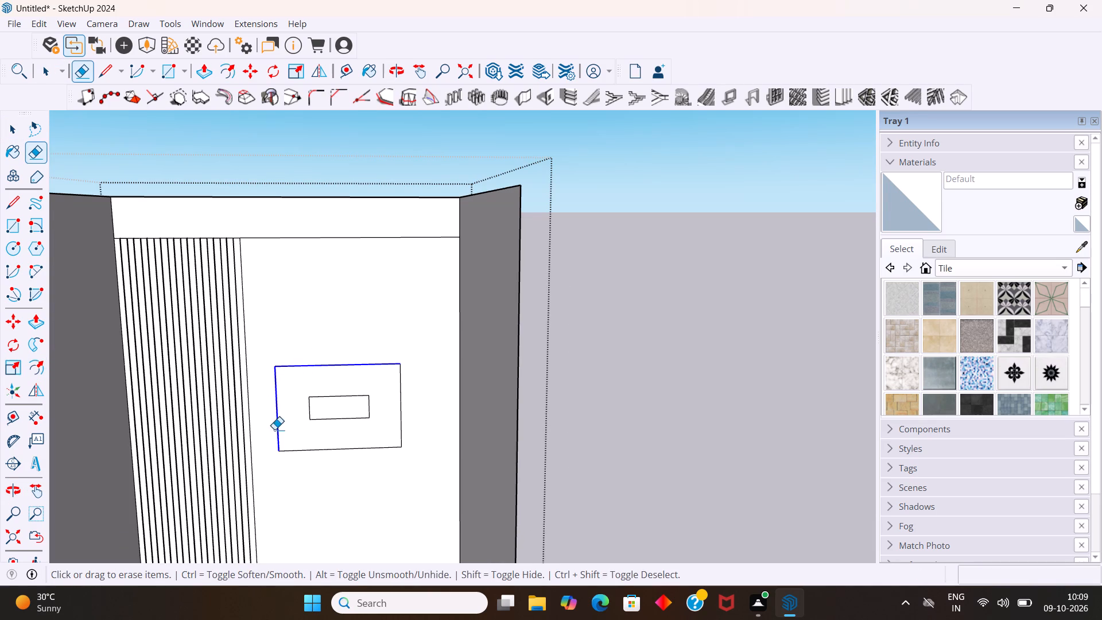
{"action": "left_click_drag", "start_coordinate": [274, 429], "coordinate": [406, 427]}
{"action": "key", "text": "space"}
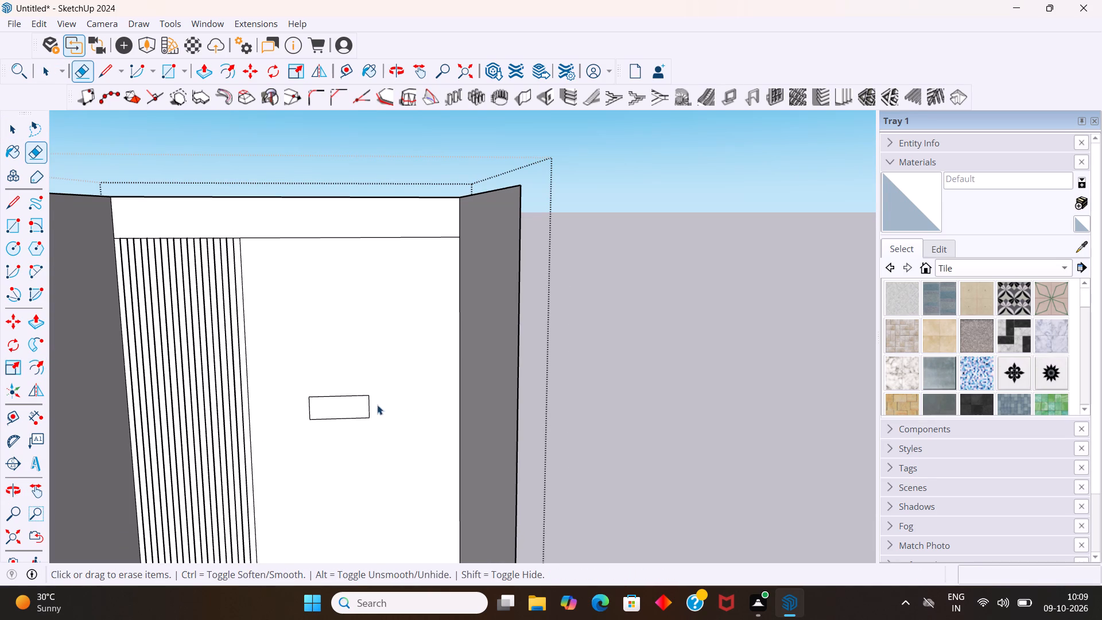
Pull the small rectangle 5" out from the wall with Push/Pull.
{"action": "left_click", "coordinate": [355, 403]}
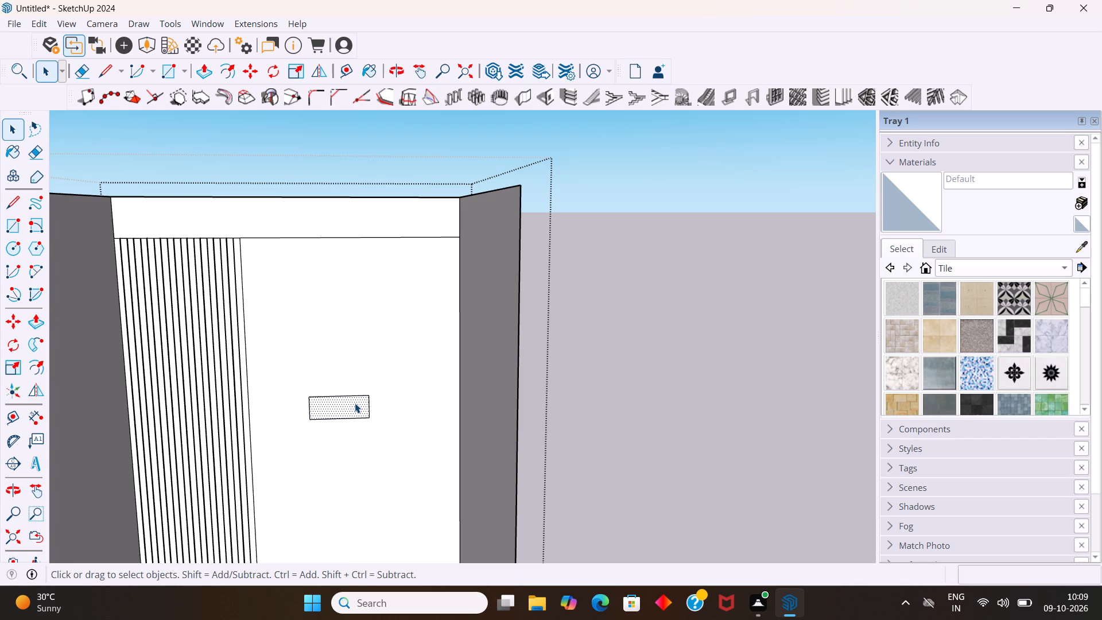
{"action": "key", "text": "p"}
{"action": "left_click_drag", "start_coordinate": [355, 403], "coordinate": [355, 417]}
{"action": "key", "text": "5"}
{"action": "key", "text": "Return"}
{"action": "key", "text": "space"}
Pull the box's front face out another 1.5" as a new section, keeping the edge between both parts.
{"action": "scroll", "coordinate": [342, 376], "scroll_direction": "up", "scroll_amount": 3}
{"action": "middle_click_drag", "start_coordinate": [334, 382], "coordinate": [297, 495]}
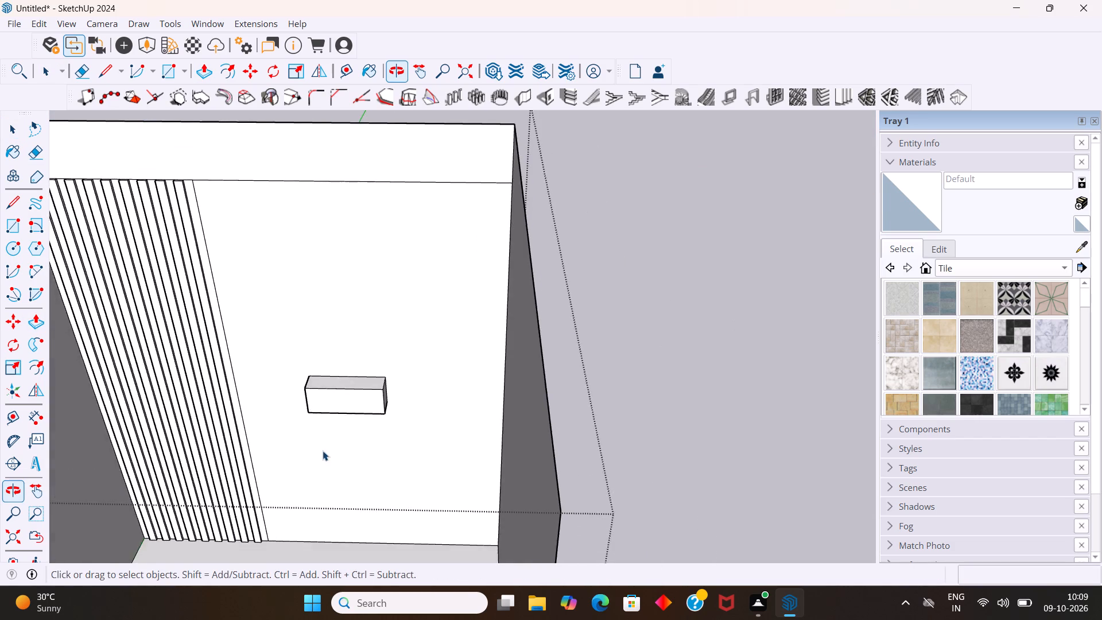
{"action": "scroll", "coordinate": [323, 439], "scroll_direction": "up", "scroll_amount": 7}
{"action": "left_click", "coordinate": [348, 369]}
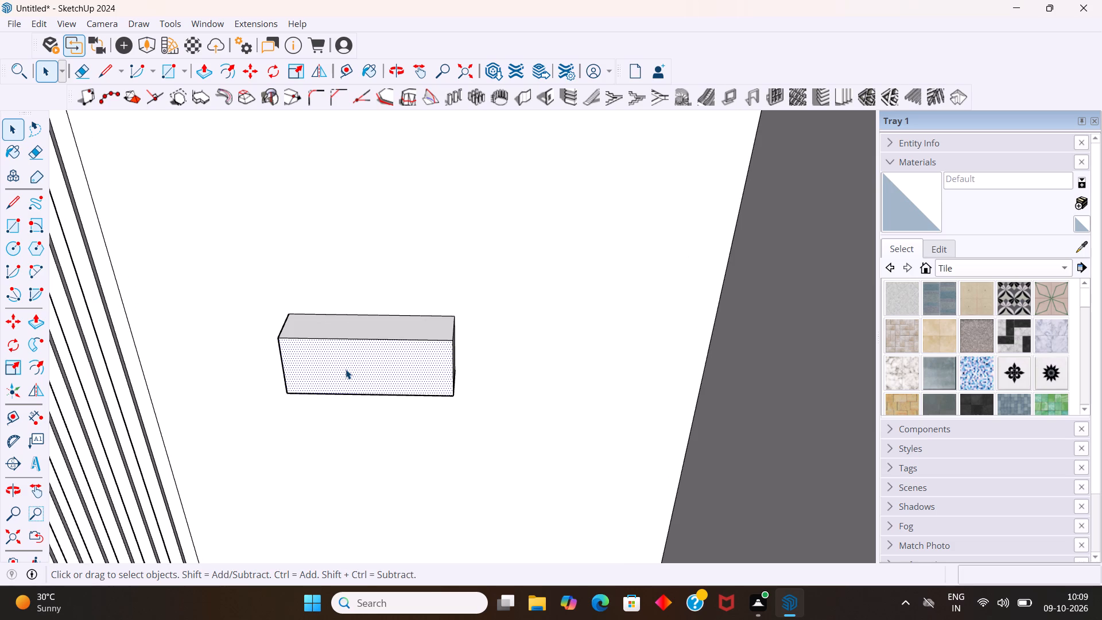
{"action": "key", "text": "p"}
{"action": "left_click_drag", "start_coordinate": [340, 375], "coordinate": [340, 375]}
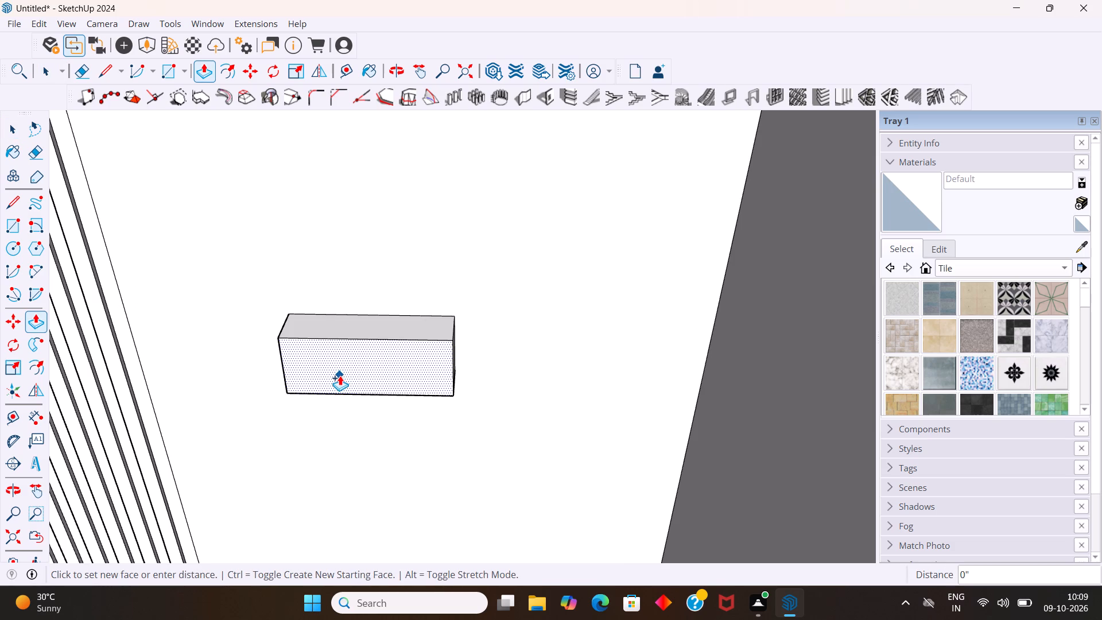
{"action": "left_click_drag", "start_coordinate": [340, 375], "coordinate": [344, 383]}
{"action": "key", "text": "1"}
{"action": "key", "text": "period"}
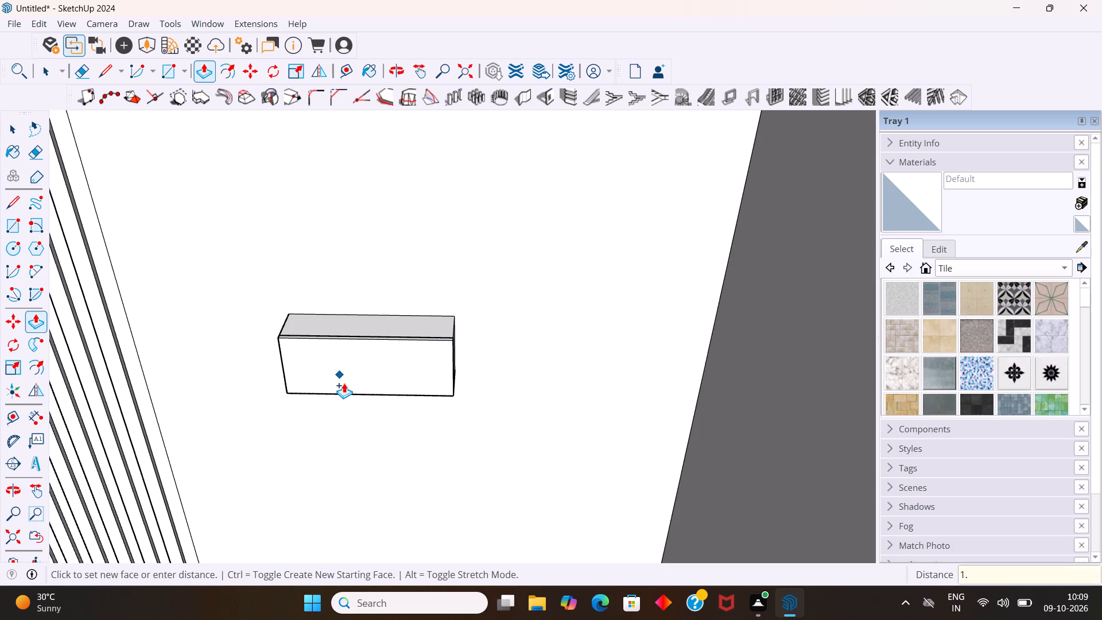
{"action": "left_click_drag", "start_coordinate": [344, 383], "coordinate": [345, 387]}
{"action": "key", "text": "5"}
{"action": "key", "text": "Return"}
{"action": "key", "text": "space"}
Pull the top face of the box's 1.5" front section up 5".
{"action": "scroll", "coordinate": [367, 351], "scroll_direction": "up", "scroll_amount": 2}
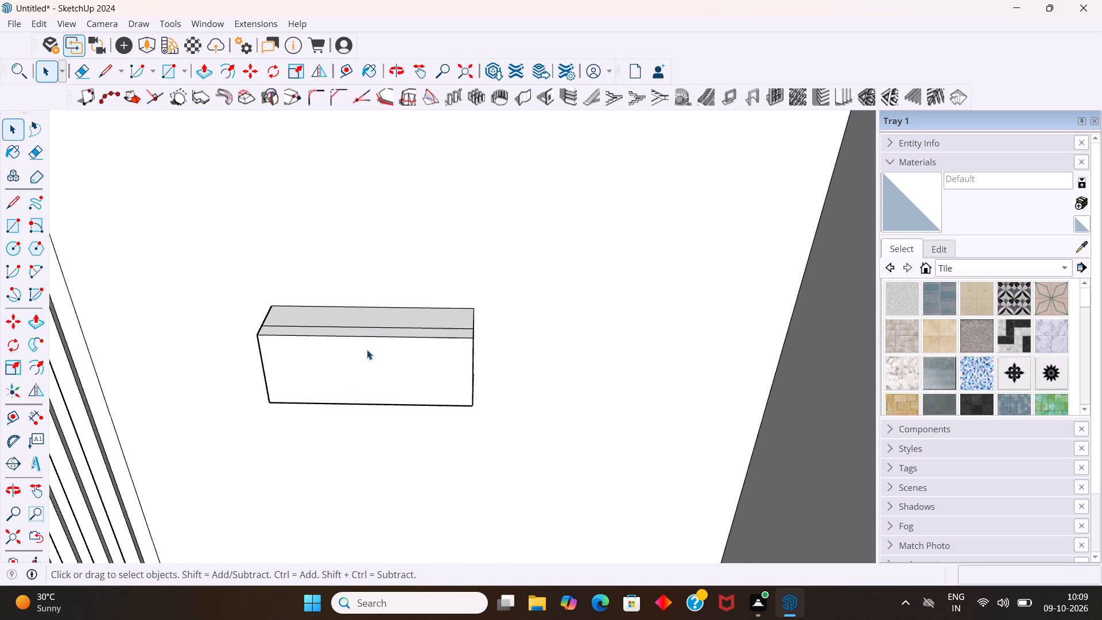
{"action": "scroll", "coordinate": [367, 350], "scroll_direction": "up", "scroll_amount": 1}
{"action": "middle_click_drag", "start_coordinate": [366, 347], "coordinate": [379, 522]}
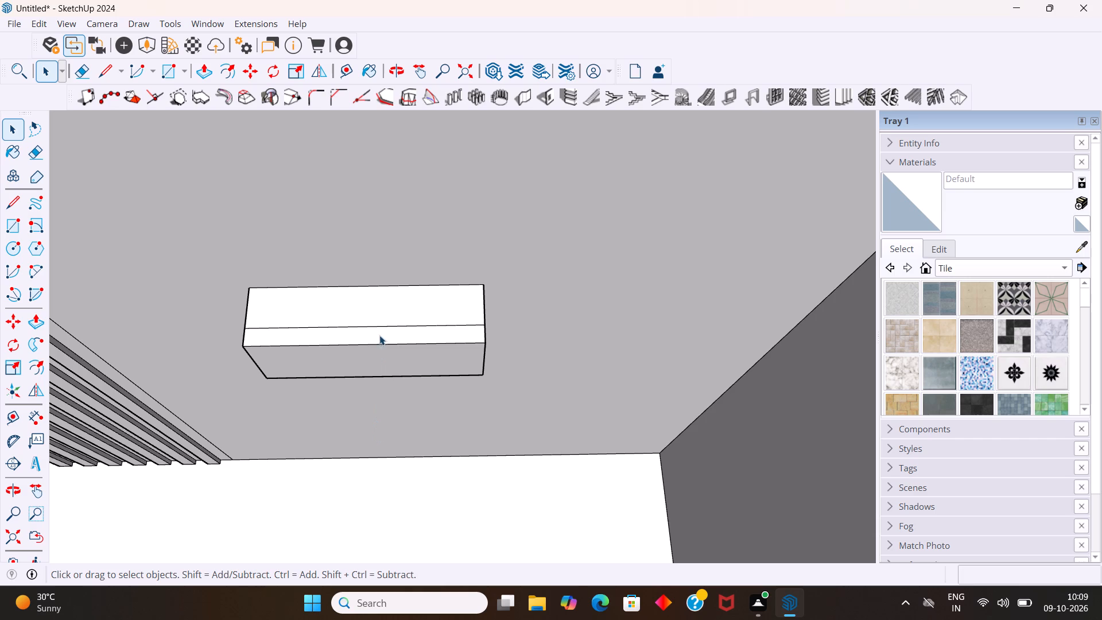
{"action": "left_click", "coordinate": [377, 331]}
{"action": "key", "text": "p"}
{"action": "left_click_drag", "start_coordinate": [377, 335], "coordinate": [377, 334]}
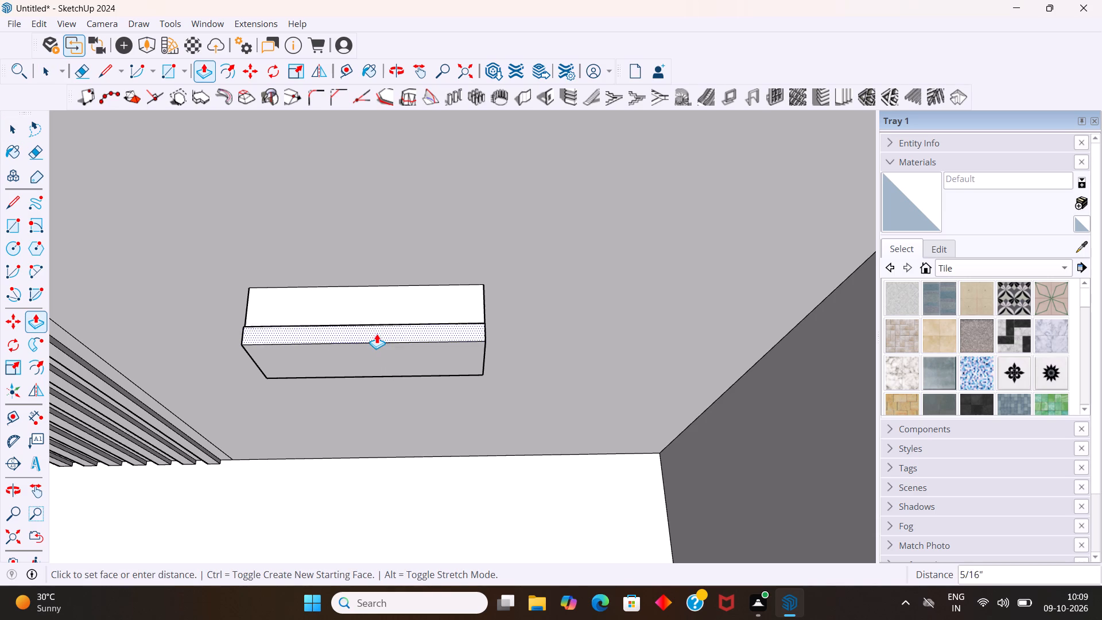
{"action": "left_click_drag", "start_coordinate": [377, 334], "coordinate": [382, 301]}
{"action": "key", "text": "5"}
{"action": "key", "text": "Return"}
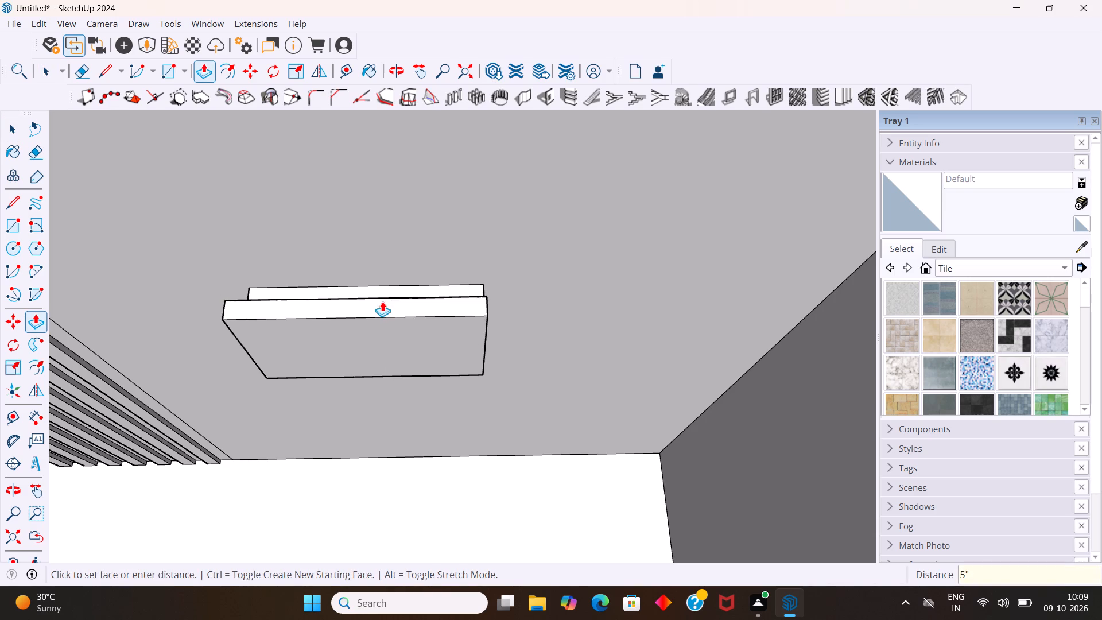
{"action": "left_click_drag", "start_coordinate": [382, 301], "coordinate": [381, 303]}
Pull the front panel's end face farthest from the fluted section outward by 5".
{"action": "middle_click_drag", "start_coordinate": [487, 346], "coordinate": [285, 248]}
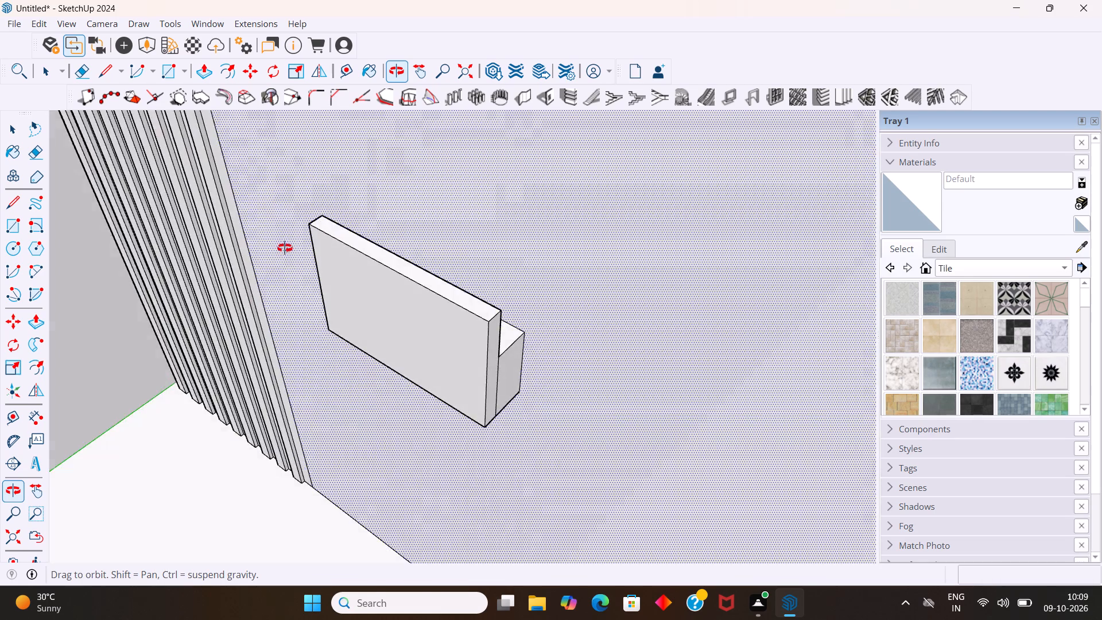
{"action": "middle_click_drag", "start_coordinate": [285, 248], "coordinate": [257, 232]}
{"action": "middle_click", "coordinate": [257, 232]}
{"action": "middle_click", "coordinate": [257, 232]}
{"action": "scroll", "coordinate": [587, 359], "scroll_direction": "down", "scroll_amount": 4}
{"action": "scroll", "coordinate": [661, 429], "scroll_direction": "down", "scroll_amount": 1}
{"action": "middle_click_drag", "start_coordinate": [747, 477], "coordinate": [612, 352]}
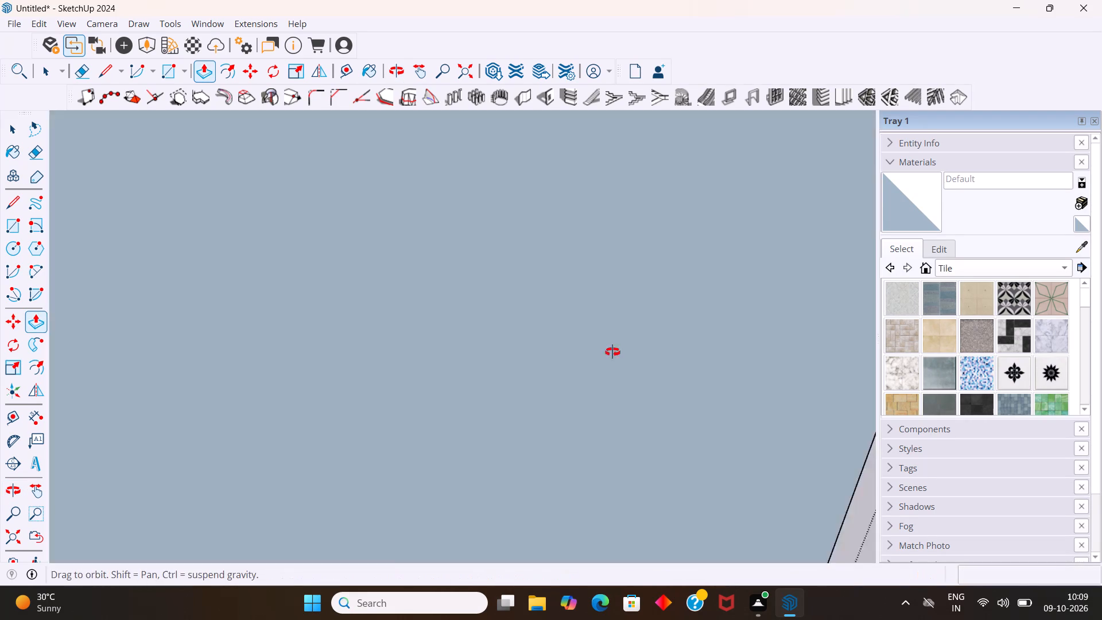
{"action": "middle_click_drag", "start_coordinate": [612, 352], "coordinate": [789, 346]}
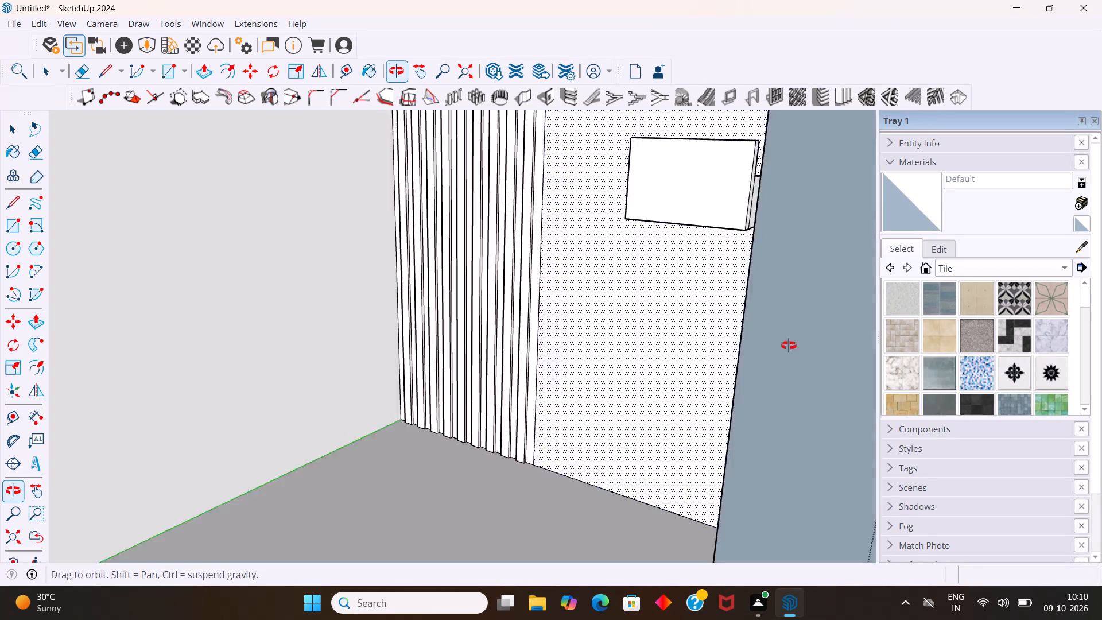
{"action": "middle_click_drag", "start_coordinate": [789, 346], "coordinate": [816, 350]}
{"action": "scroll", "coordinate": [839, 284], "scroll_direction": "up", "scroll_amount": 5}
{"action": "middle_click_drag", "start_coordinate": [813, 199], "coordinate": [694, 247]}
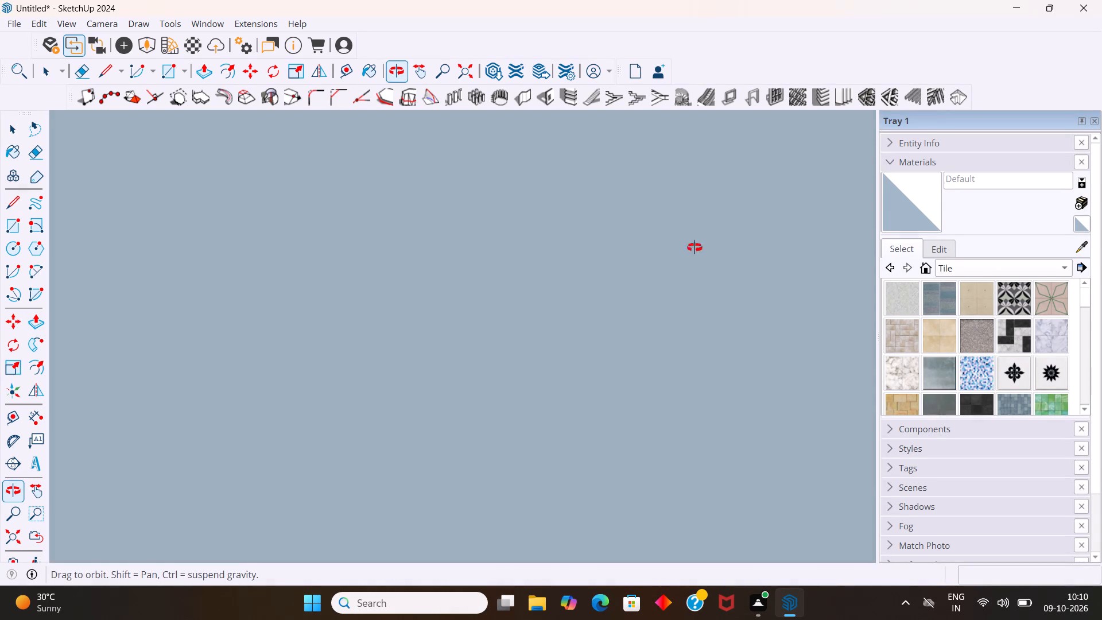
{"action": "middle_click_drag", "start_coordinate": [694, 247], "coordinate": [689, 308]}
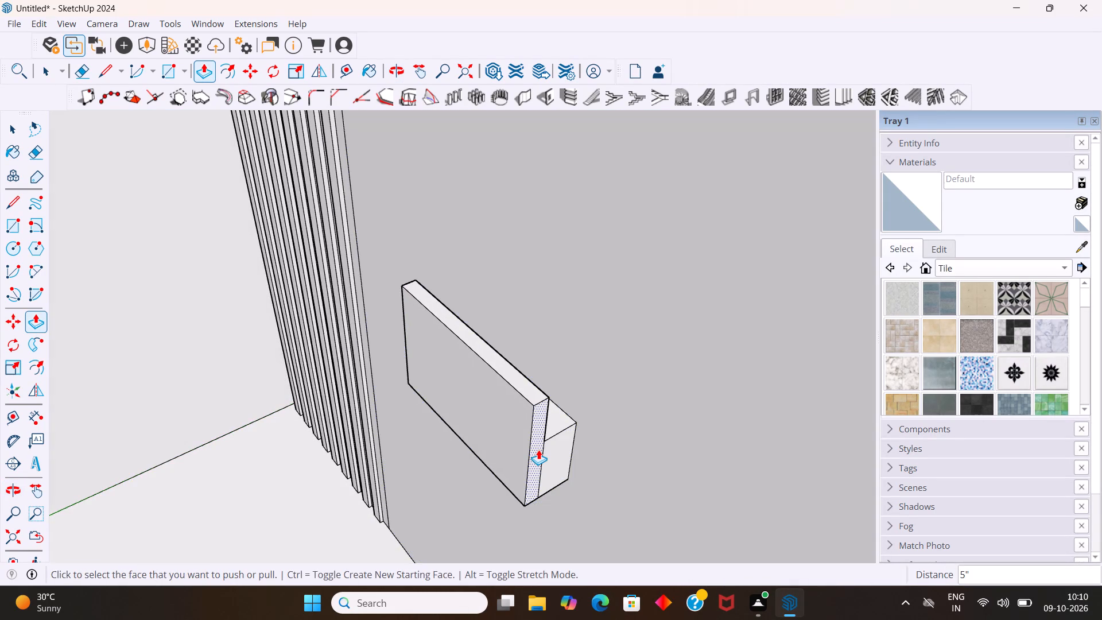
{"action": "left_click_drag", "start_coordinate": [538, 449], "coordinate": [557, 474]}
{"action": "key", "text": "5"}
{"action": "key", "text": "Return"}
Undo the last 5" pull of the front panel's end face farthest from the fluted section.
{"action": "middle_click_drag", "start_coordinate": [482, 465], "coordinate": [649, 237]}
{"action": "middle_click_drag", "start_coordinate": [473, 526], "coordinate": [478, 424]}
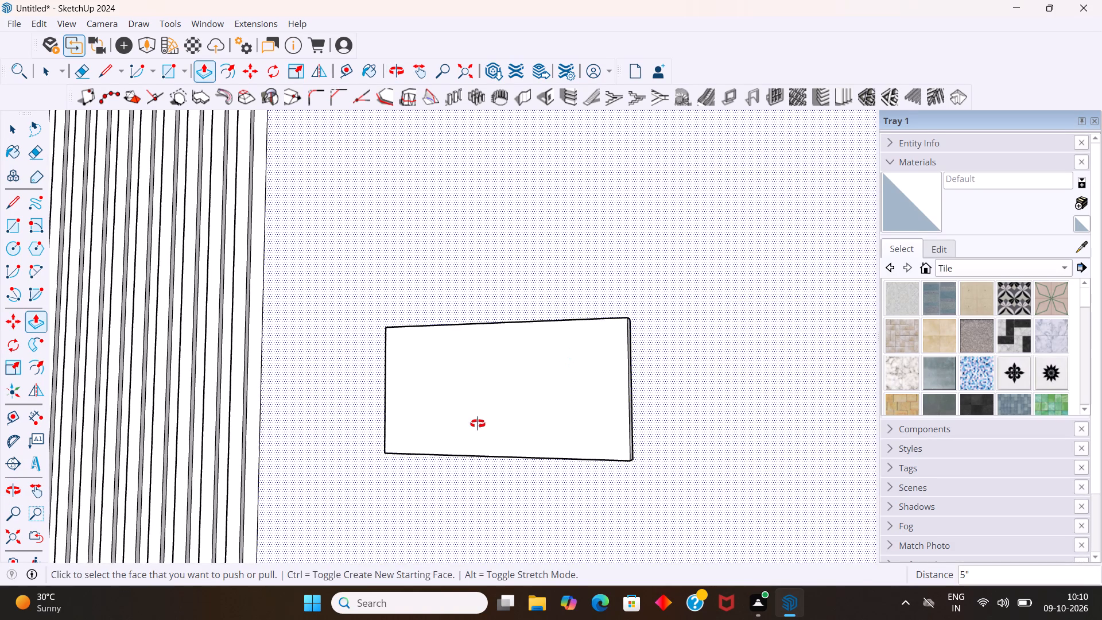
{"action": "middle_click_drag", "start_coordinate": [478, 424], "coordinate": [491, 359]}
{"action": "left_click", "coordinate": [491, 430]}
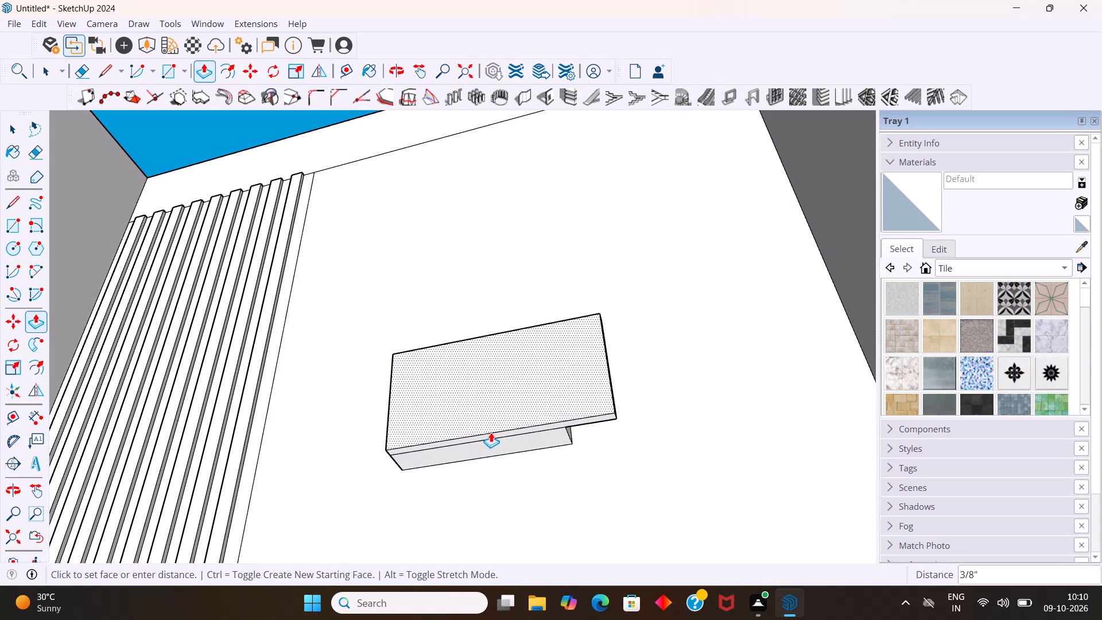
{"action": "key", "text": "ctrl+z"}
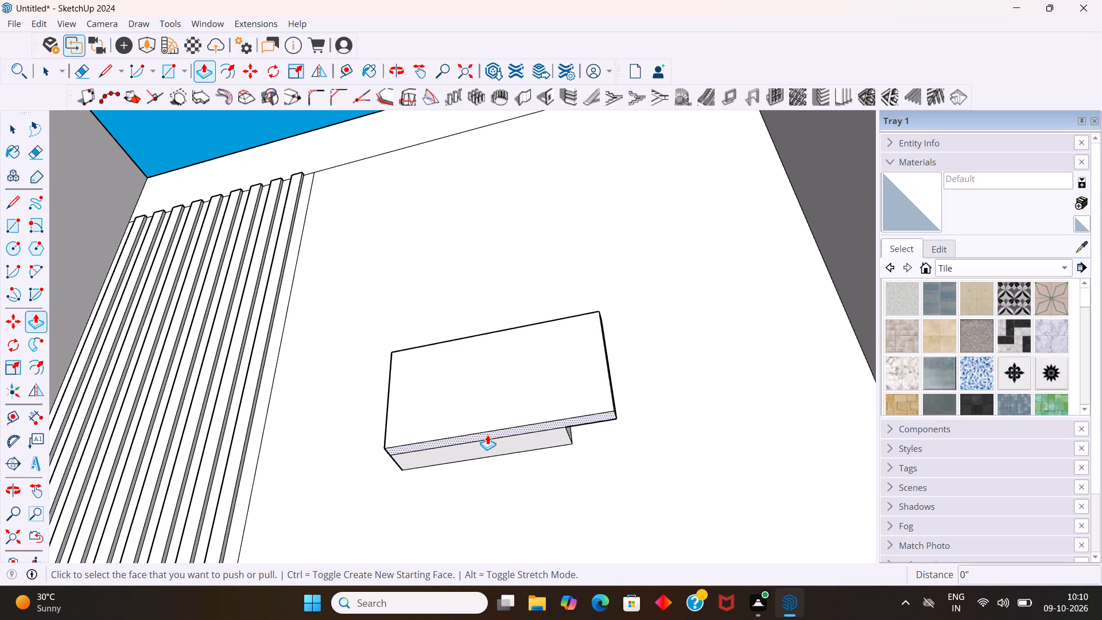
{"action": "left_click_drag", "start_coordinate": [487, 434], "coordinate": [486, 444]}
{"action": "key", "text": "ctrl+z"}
Pull the front panel's end face farthest from the fluted section outward by 5".
{"action": "scroll", "coordinate": [482, 422], "scroll_direction": "up", "scroll_amount": 2}
{"action": "middle_click_drag", "start_coordinate": [553, 425], "coordinate": [499, 502]}
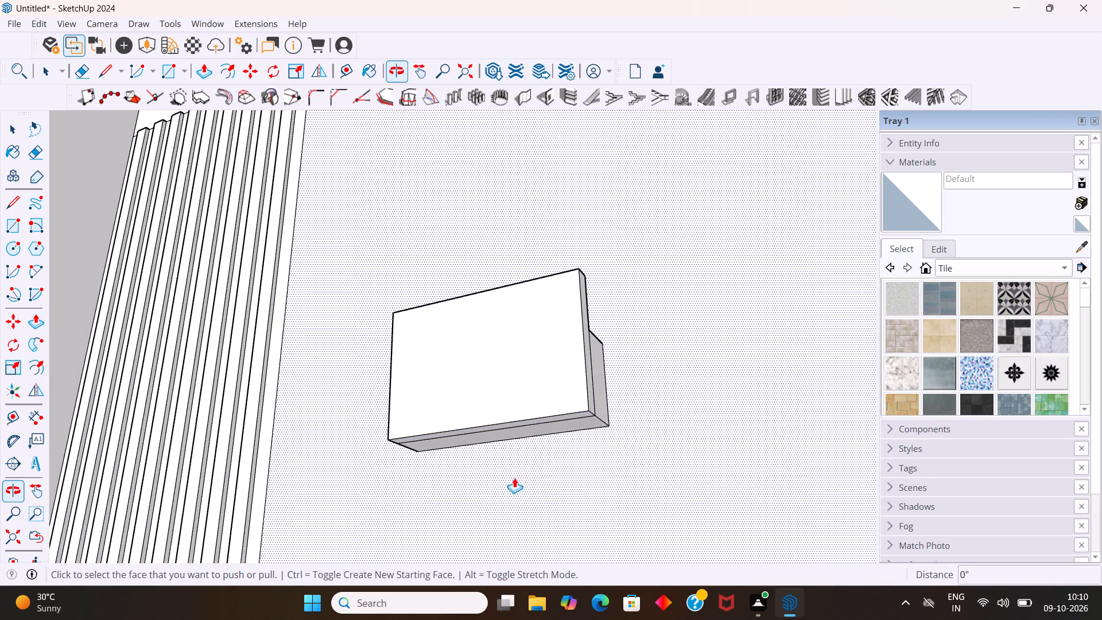
{"action": "left_click_drag", "start_coordinate": [590, 362], "coordinate": [615, 378]}
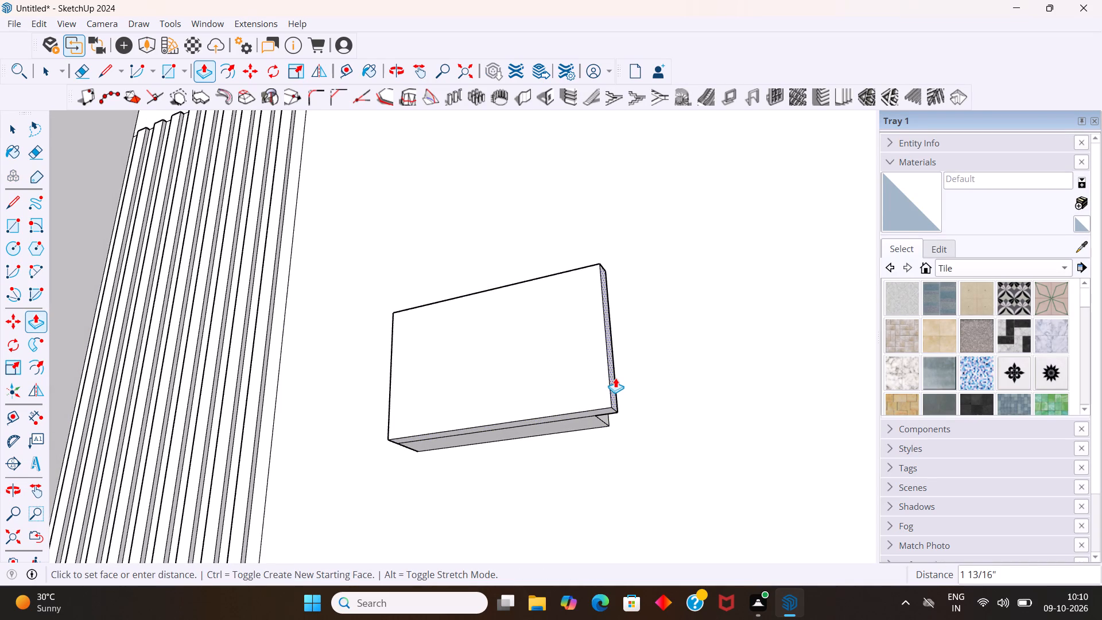
{"action": "left_click_drag", "start_coordinate": [615, 378], "coordinate": [619, 382]}
{"action": "key", "text": "5"}
{"action": "key", "text": "Return"}
Pull the bottom face of the box's front panel down by 5".
{"action": "middle_click_drag", "start_coordinate": [581, 414], "coordinate": [581, 373]}
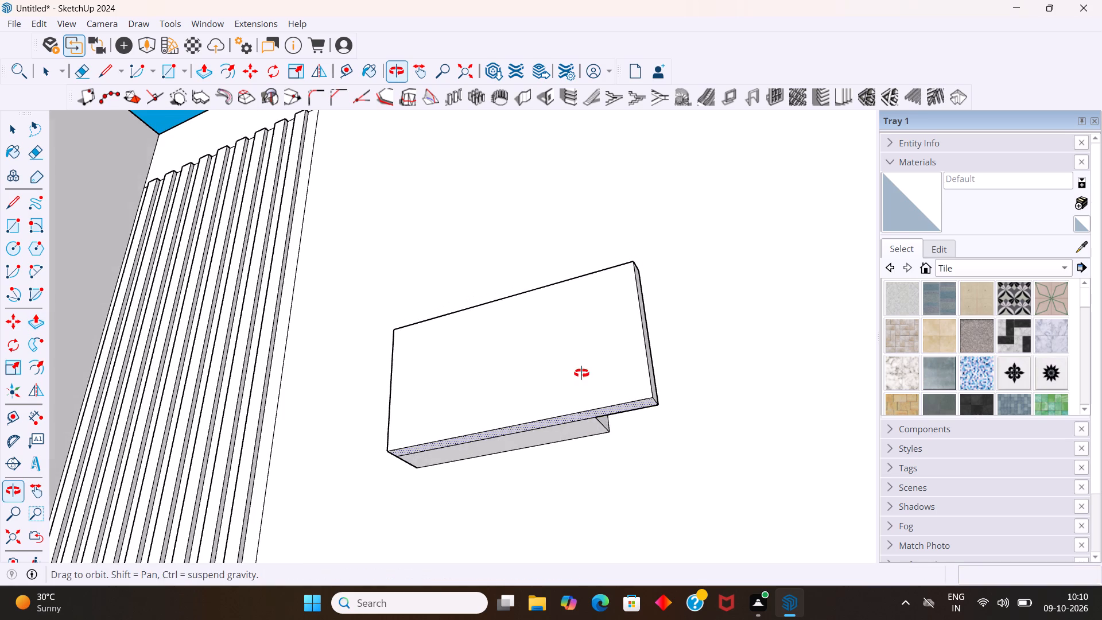
{"action": "middle_click_drag", "start_coordinate": [581, 373], "coordinate": [580, 363]}
{"action": "left_click_drag", "start_coordinate": [591, 411], "coordinate": [585, 449]}
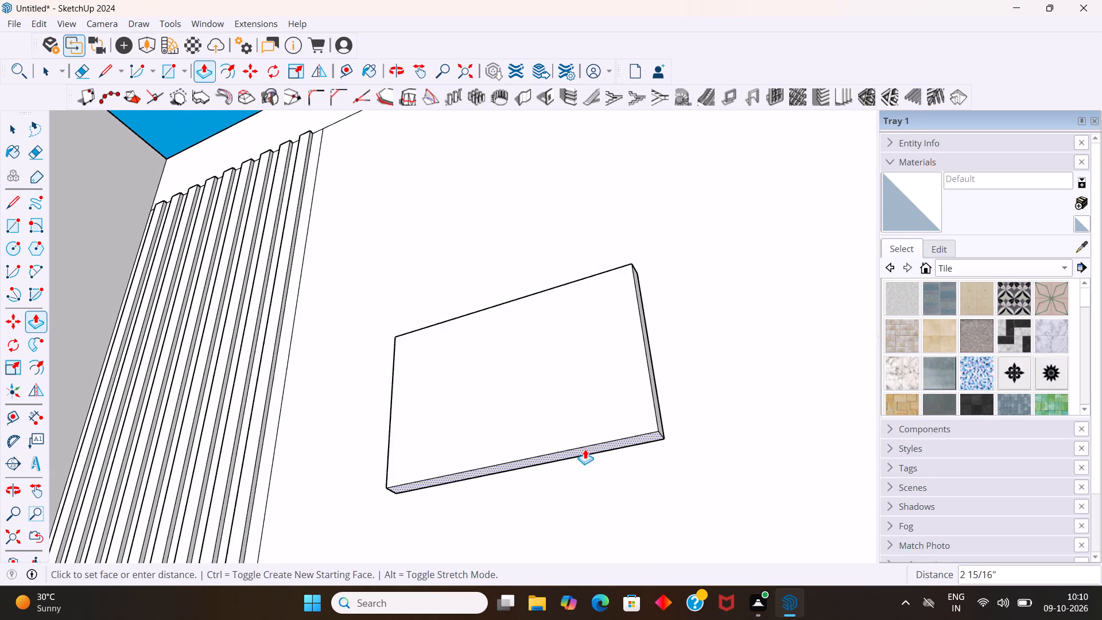
{"action": "left_click_drag", "start_coordinate": [585, 449], "coordinate": [586, 449]}
{"action": "key", "text": "5"}
{"action": "key", "text": "Return"}
Pull the front panel's end face nearest the fluted section outward by 5" with Push/Pull.
{"action": "middle_click_drag", "start_coordinate": [460, 420], "coordinate": [749, 474]}
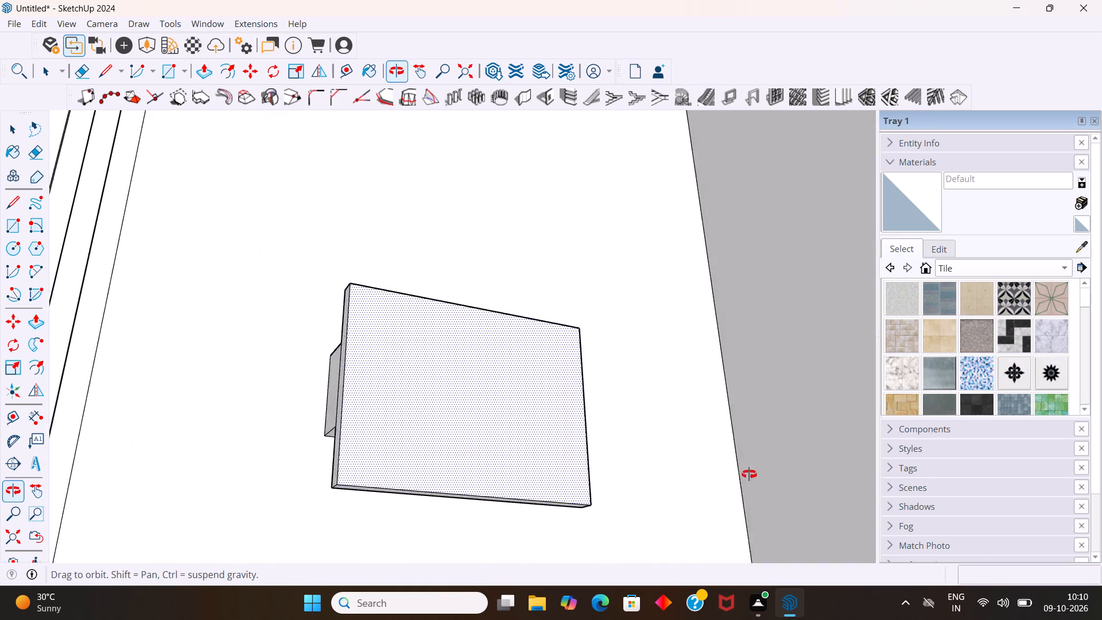
{"action": "middle_click_drag", "start_coordinate": [749, 474], "coordinate": [777, 476]}
{"action": "middle_click_drag", "start_coordinate": [389, 348], "coordinate": [500, 434]}
{"action": "left_click_drag", "start_coordinate": [350, 377], "coordinate": [338, 399]}
{"action": "key", "text": "5"}
{"action": "key", "text": "Return"}
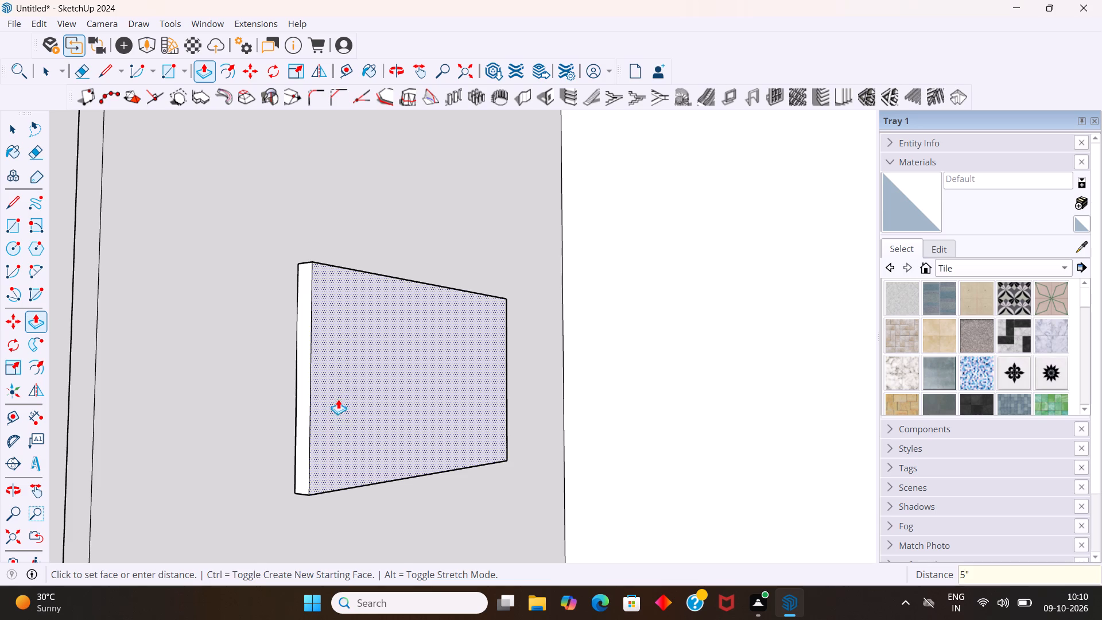
{"action": "left_click_drag", "start_coordinate": [338, 399], "coordinate": [339, 399]}
{"action": "key", "text": "space"}
Examine the whole room with the wall-mounted box and its enlarged front panel.
{"action": "scroll", "coordinate": [331, 392], "scroll_direction": "down", "scroll_amount": 5}
{"action": "scroll", "coordinate": [391, 402], "scroll_direction": "down", "scroll_amount": 11}
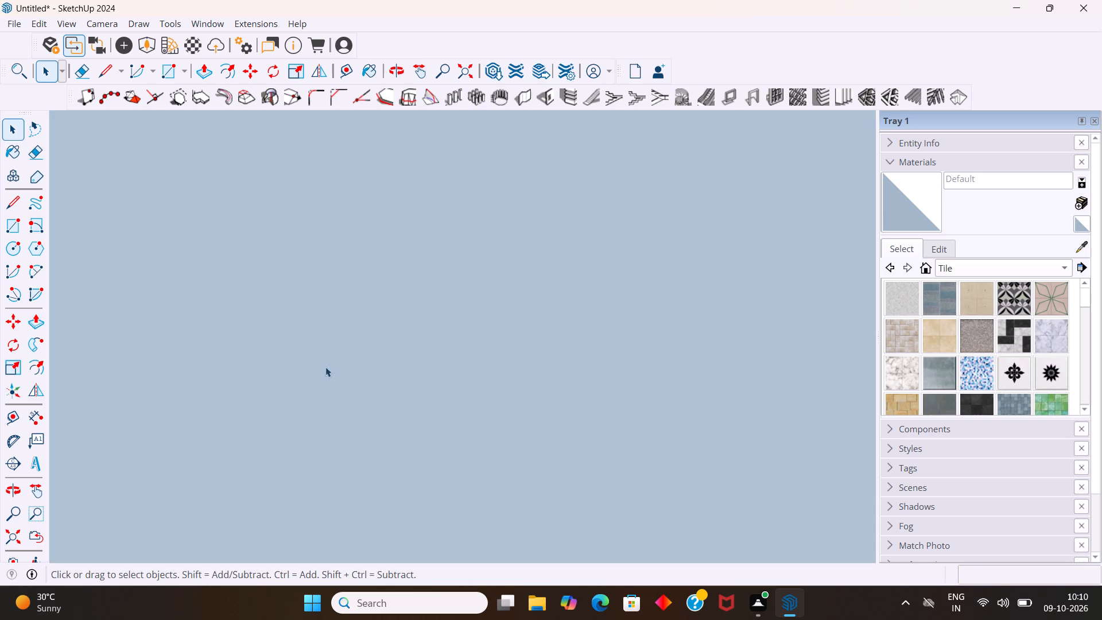
{"action": "scroll", "coordinate": [293, 334], "scroll_direction": "down", "scroll_amount": 5}
{"action": "key", "text": "u"}
{"action": "scroll", "coordinate": [301, 347], "scroll_direction": "down", "scroll_amount": 4}
{"action": "key", "text": "u"}
{"action": "middle_click_drag", "start_coordinate": [308, 354], "coordinate": [347, 382]}
{"action": "scroll", "coordinate": [342, 371], "scroll_direction": "down", "scroll_amount": 19}
{"action": "scroll", "coordinate": [303, 333], "scroll_direction": "down", "scroll_amount": 8}
{"action": "scroll", "coordinate": [366, 344], "scroll_direction": "down", "scroll_amount": 19}
{"action": "middle_click", "coordinate": [408, 317]}
{"action": "middle_click", "coordinate": [411, 323]}
{"action": "scroll", "coordinate": [419, 320], "scroll_direction": "down", "scroll_amount": 3}
{"action": "middle_click_drag", "start_coordinate": [640, 352], "coordinate": [449, 398]}
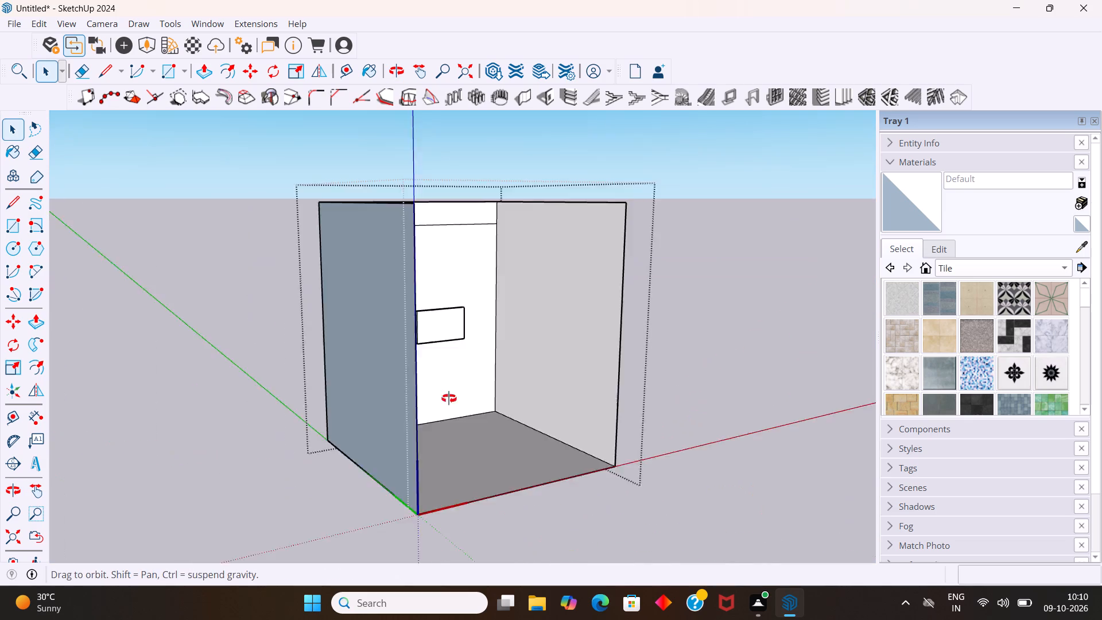
{"action": "middle_click_drag", "start_coordinate": [449, 398], "coordinate": [316, 389]}
Pull the front panel's end face farthest from the fluted section outward by another 3".
{"action": "scroll", "coordinate": [478, 329], "scroll_direction": "up", "scroll_amount": 14}
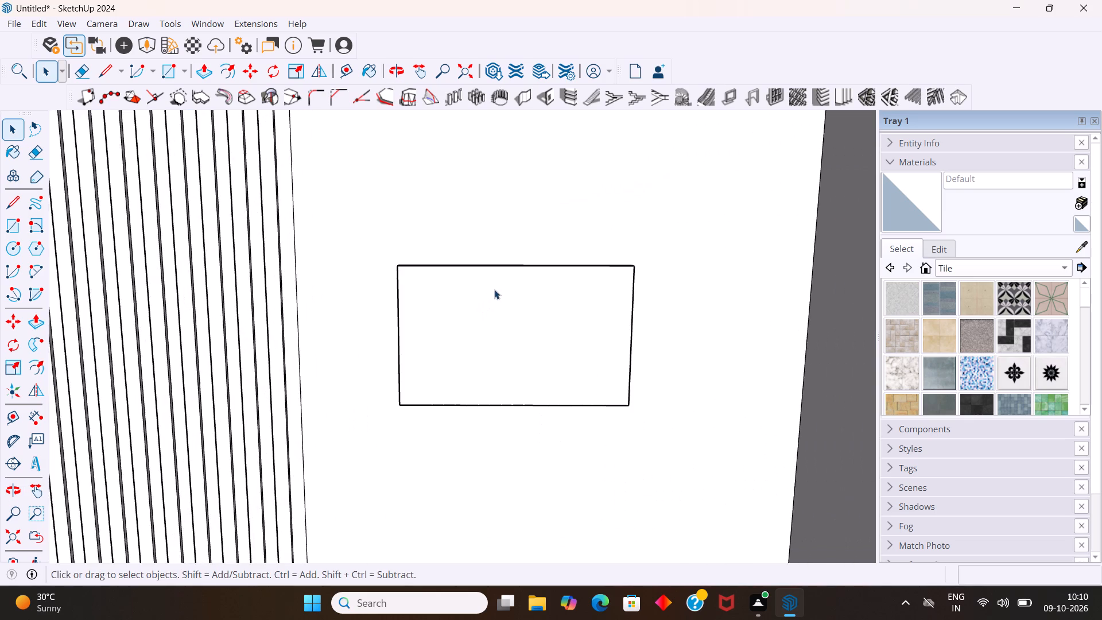
{"action": "scroll", "coordinate": [494, 289], "scroll_direction": "up", "scroll_amount": 4}
{"action": "middle_click_drag", "start_coordinate": [514, 289], "coordinate": [472, 540]}
{"action": "scroll", "coordinate": [511, 348], "scroll_direction": "up", "scroll_amount": 3}
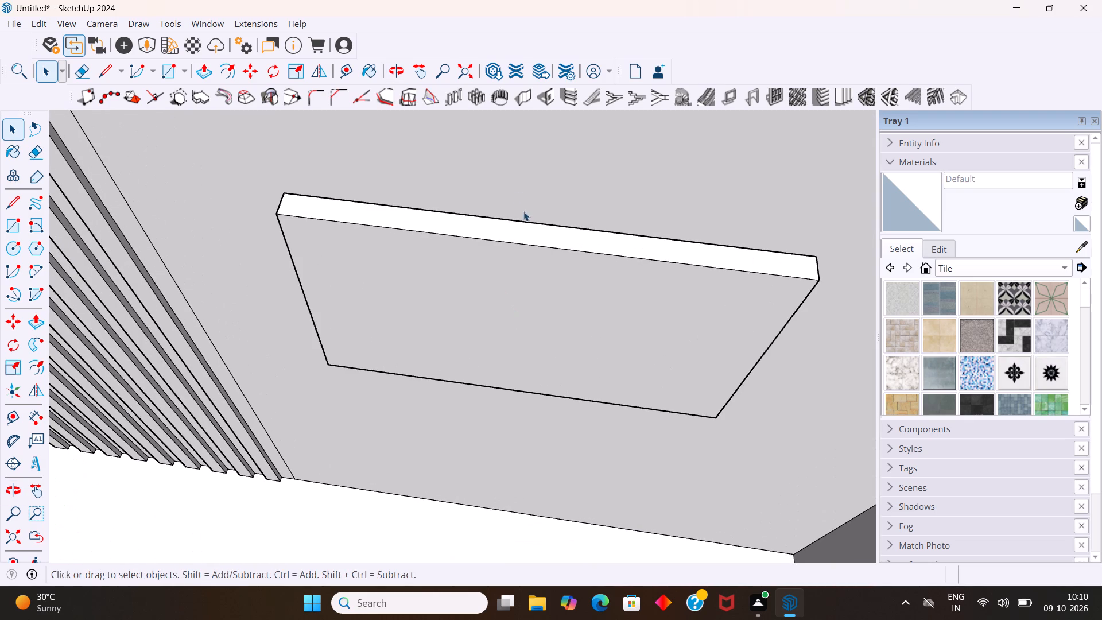
{"action": "scroll", "coordinate": [525, 221], "scroll_direction": "up", "scroll_amount": 2}
{"action": "scroll", "coordinate": [534, 236], "scroll_direction": "down", "scroll_amount": 10}
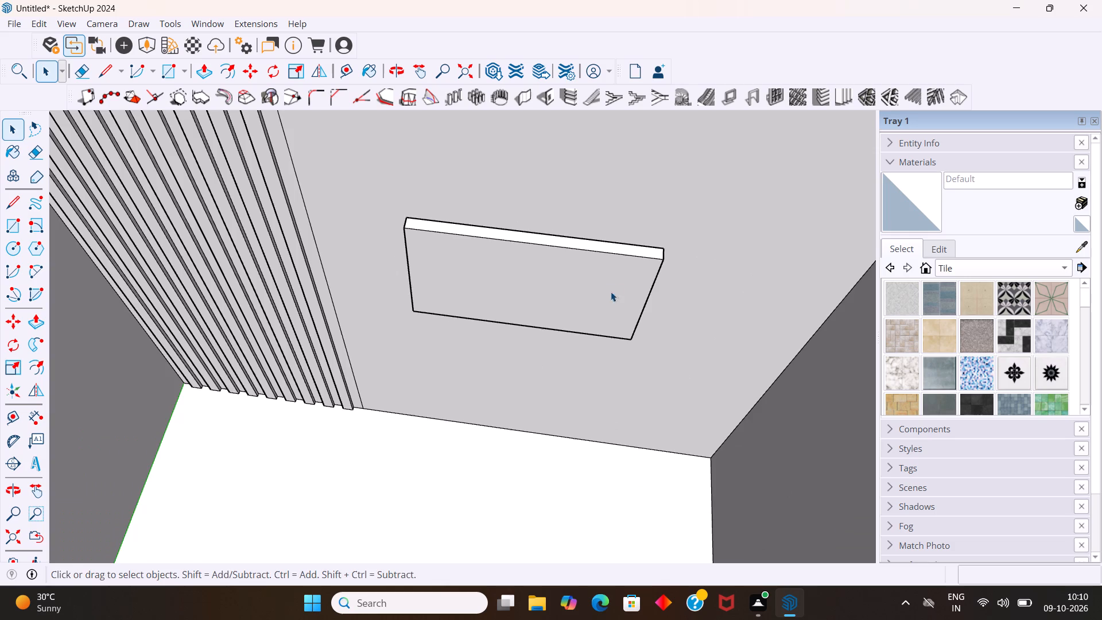
{"action": "middle_click_drag", "start_coordinate": [612, 293], "coordinate": [455, 328]}
{"action": "scroll", "coordinate": [542, 417], "scroll_direction": "up", "scroll_amount": 3}
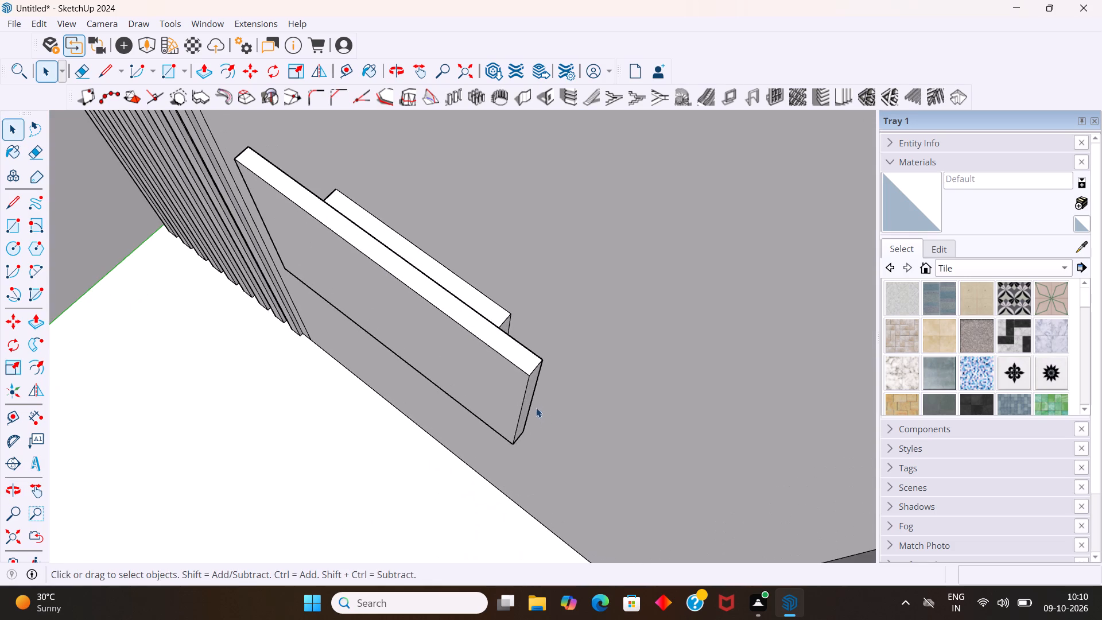
{"action": "scroll", "coordinate": [535, 398], "scroll_direction": "up", "scroll_amount": 4}
{"action": "left_click", "coordinate": [523, 398]}
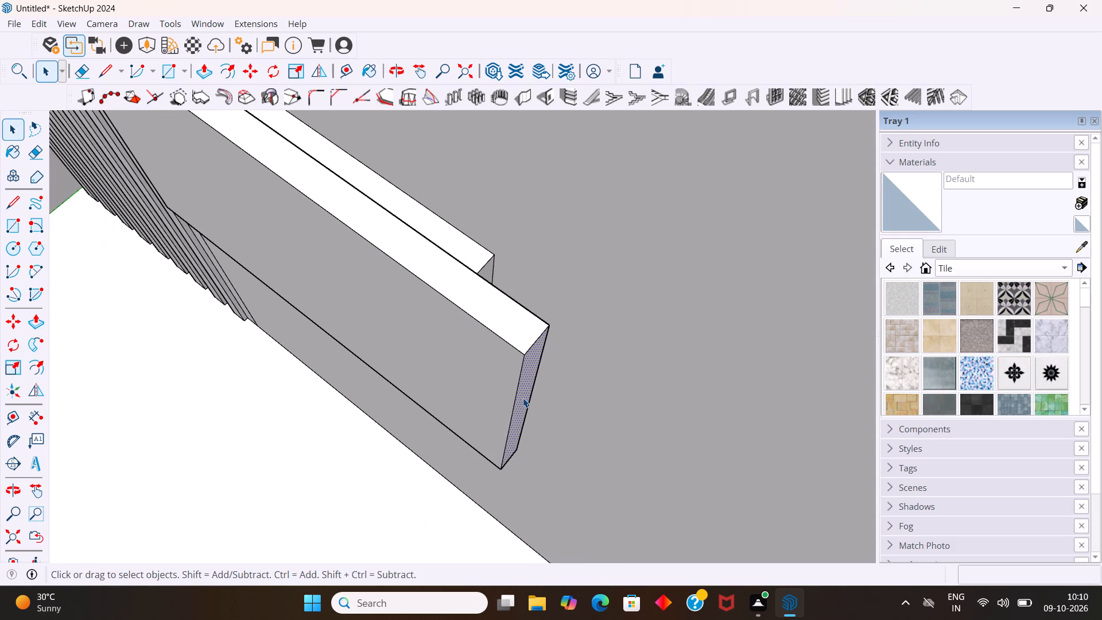
{"action": "key", "text": "p"}
{"action": "left_click_drag", "start_coordinate": [522, 393], "coordinate": [529, 396]}
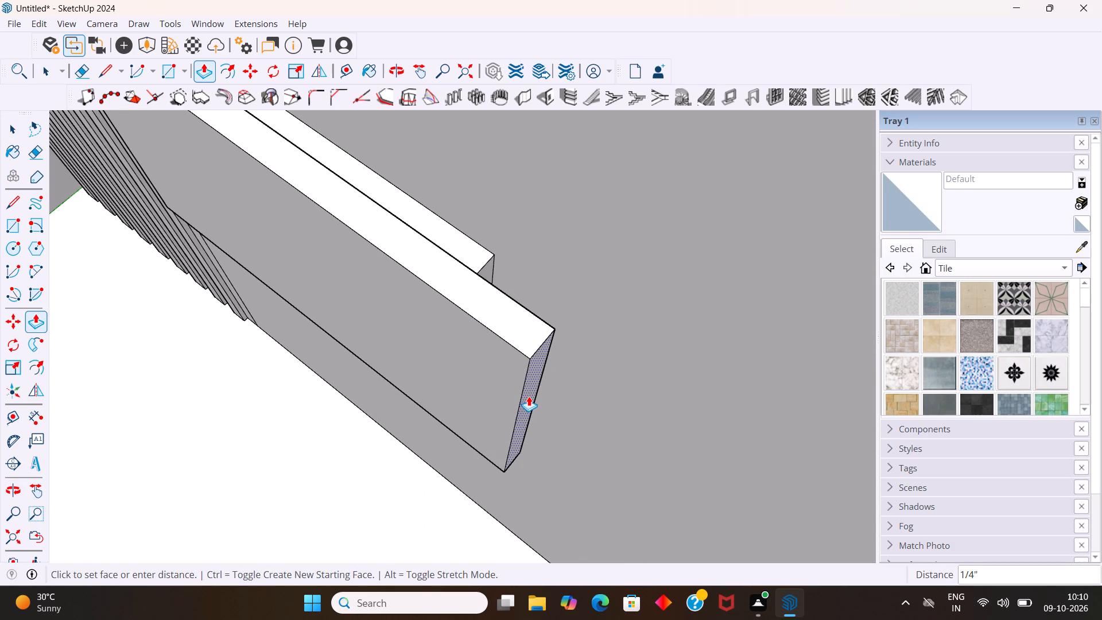
{"action": "left_click_drag", "start_coordinate": [529, 396], "coordinate": [530, 397]}
{"action": "key", "text": "3"}
{"action": "key", "text": "Return"}
Pull the front panel's end face nearest the fluted section outward by another 3".
{"action": "scroll", "coordinate": [483, 371], "scroll_direction": "down", "scroll_amount": 4}
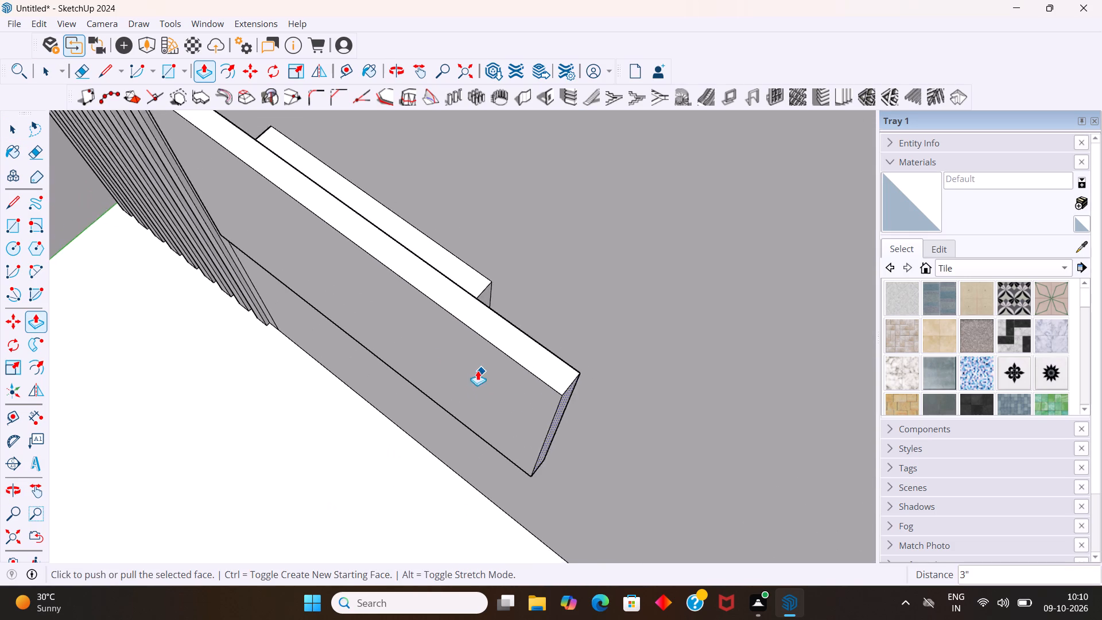
{"action": "middle_click_drag", "start_coordinate": [370, 309], "coordinate": [643, 305]}
{"action": "scroll", "coordinate": [589, 301], "scroll_direction": "down", "scroll_amount": 5}
{"action": "scroll", "coordinate": [164, 355], "scroll_direction": "up", "scroll_amount": 4}
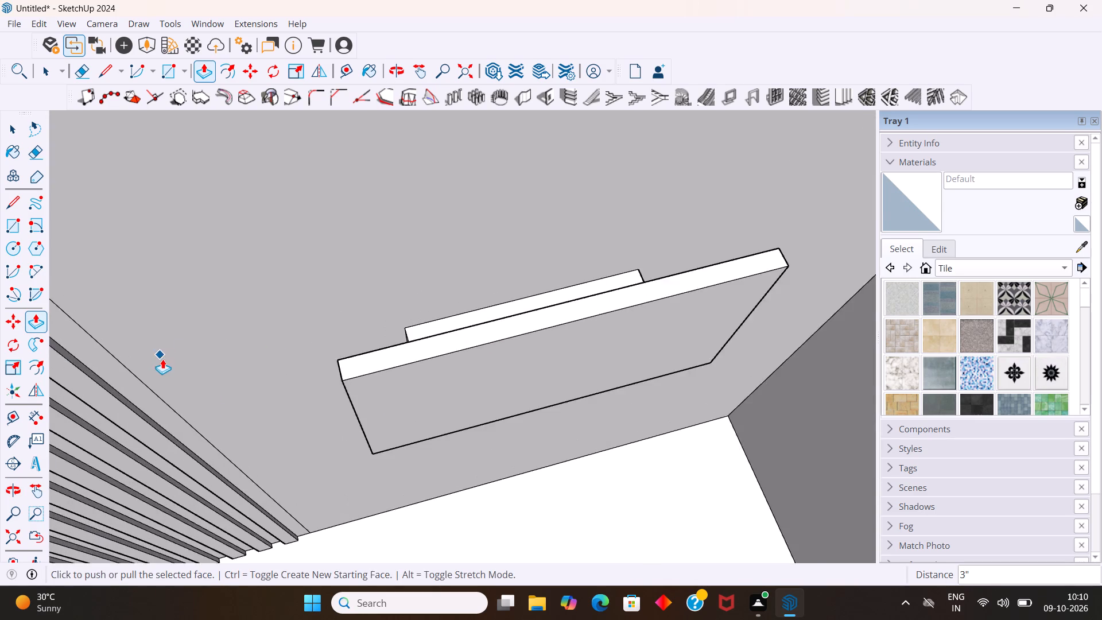
{"action": "scroll", "coordinate": [162, 359], "scroll_direction": "up", "scroll_amount": 4}
{"action": "middle_click_drag", "start_coordinate": [331, 406], "coordinate": [489, 387]}
{"action": "left_click_drag", "start_coordinate": [496, 382], "coordinate": [490, 389]}
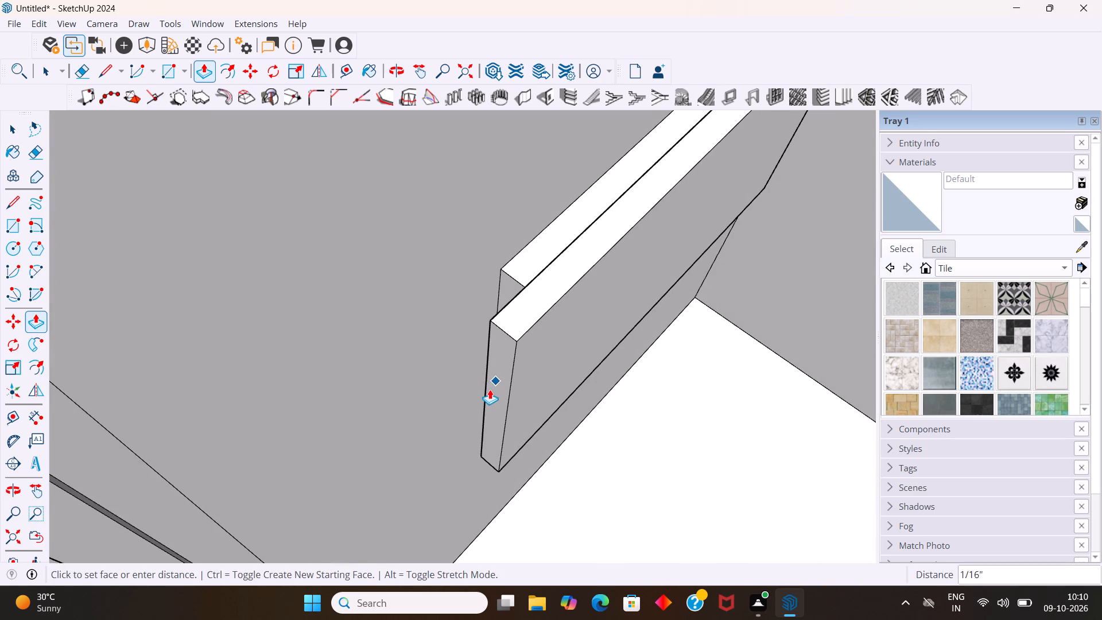
{"action": "left_click_drag", "start_coordinate": [490, 389], "coordinate": [488, 392]}
{"action": "key", "text": "space"}
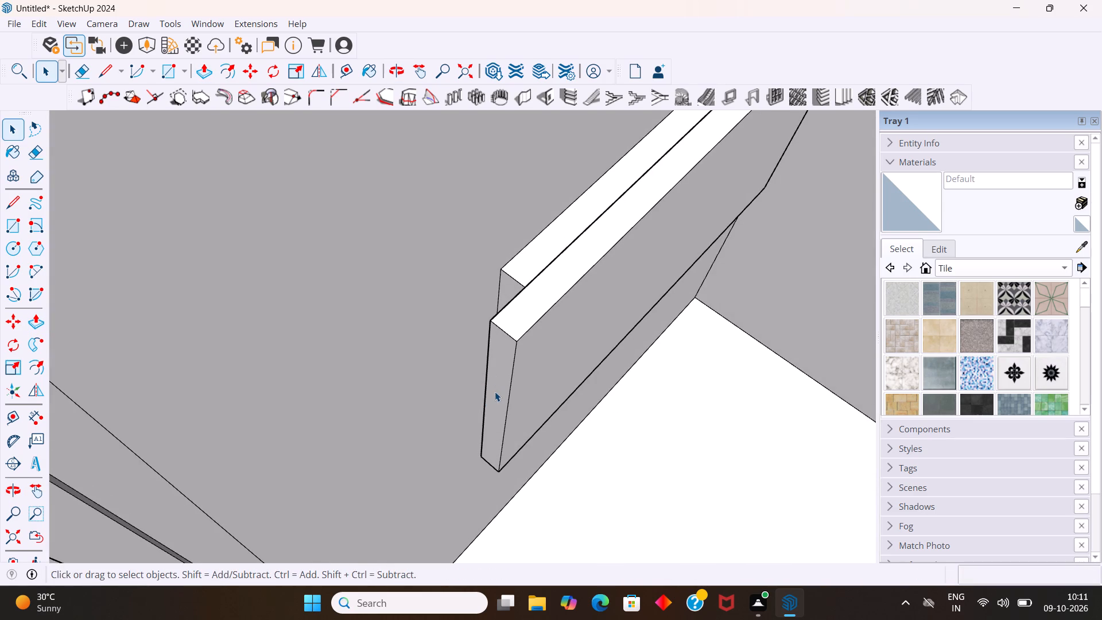
{"action": "left_click", "coordinate": [495, 392]}
{"action": "key", "text": "p"}
{"action": "left_click_drag", "start_coordinate": [495, 392], "coordinate": [478, 406]}
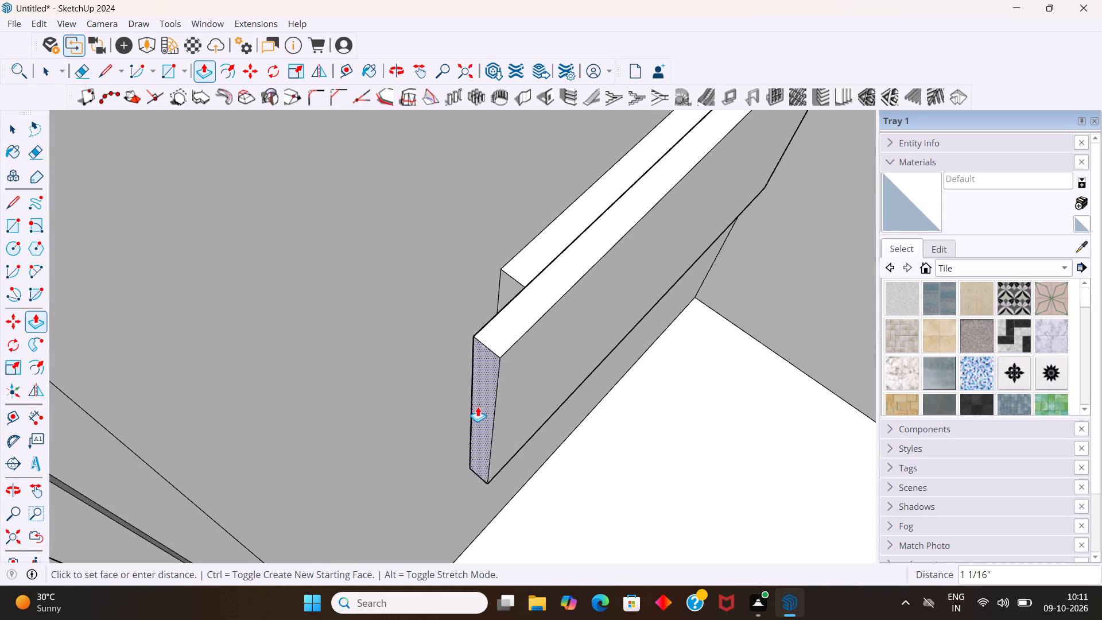
{"action": "left_click_drag", "start_coordinate": [478, 406], "coordinate": [476, 407]}
{"action": "key", "text": "3"}
{"action": "key", "text": "Return"}
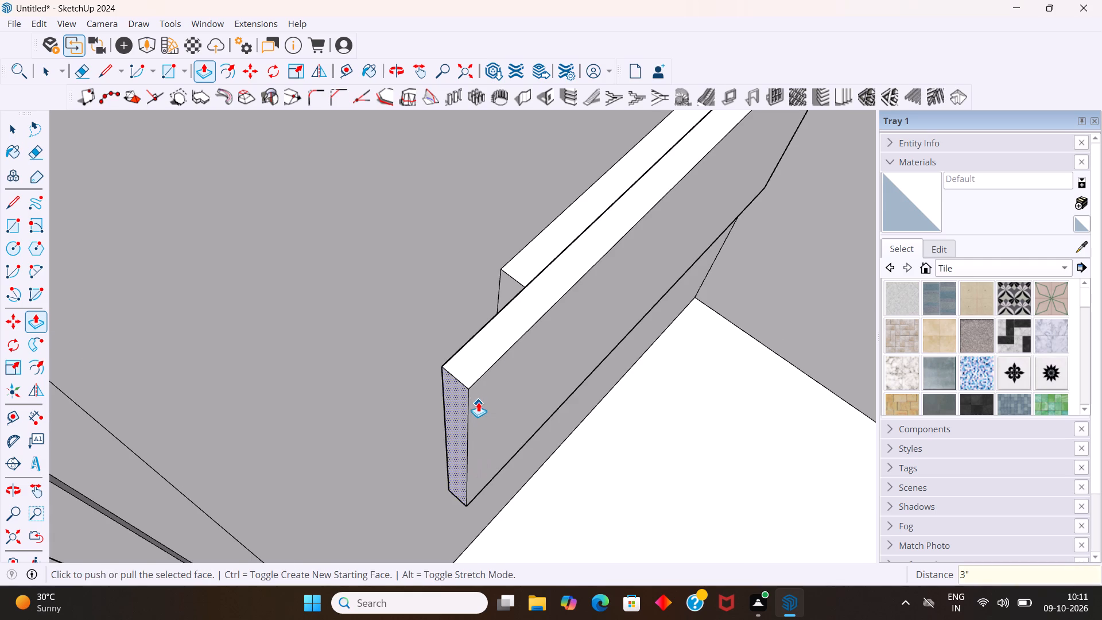
Pull the top face of the box's front panel up by another 3" with Push/Pull.
{"action": "scroll", "coordinate": [477, 401], "scroll_direction": "down", "scroll_amount": 10}
{"action": "middle_click_drag", "start_coordinate": [567, 418], "coordinate": [369, 278]}
{"action": "scroll", "coordinate": [567, 418], "scroll_direction": "down", "scroll_amount": 1}
{"action": "scroll", "coordinate": [357, 277], "scroll_direction": "down", "scroll_amount": 4}
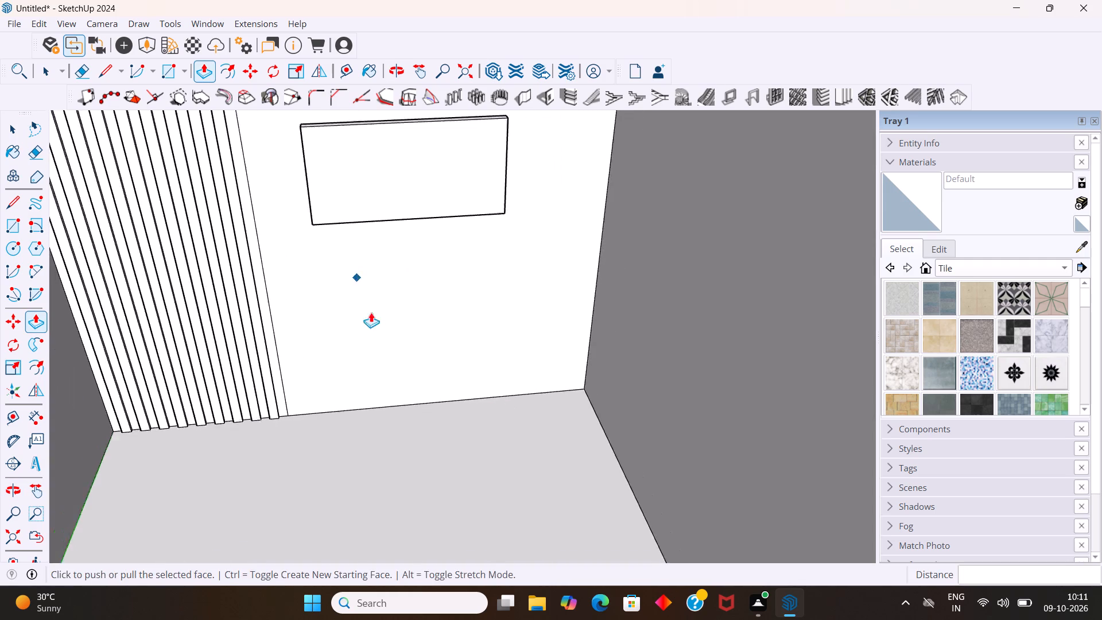
{"action": "scroll", "coordinate": [371, 312], "scroll_direction": "down", "scroll_amount": 1}
{"action": "middle_click_drag", "start_coordinate": [498, 387], "coordinate": [486, 204]}
{"action": "middle_click", "coordinate": [486, 202]}
{"action": "middle_click_drag", "start_coordinate": [387, 190], "coordinate": [360, 448]}
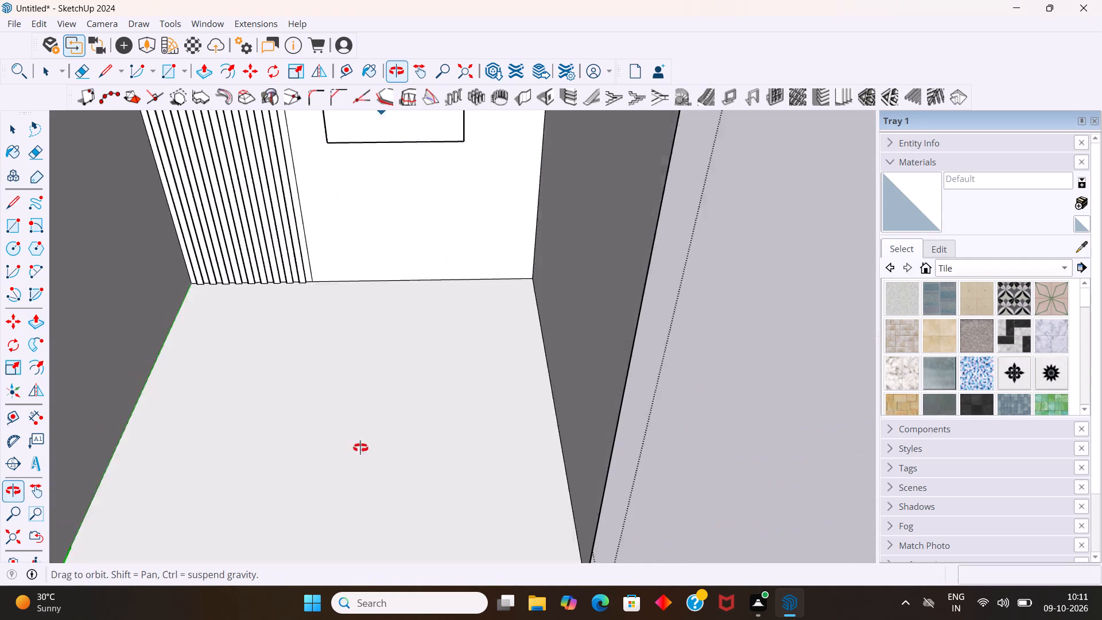
{"action": "middle_click_drag", "start_coordinate": [360, 448], "coordinate": [359, 460]}
{"action": "scroll", "coordinate": [362, 417], "scroll_direction": "down", "scroll_amount": 6}
{"action": "scroll", "coordinate": [333, 169], "scroll_direction": "up", "scroll_amount": 4}
{"action": "scroll", "coordinate": [397, 242], "scroll_direction": "up", "scroll_amount": 8}
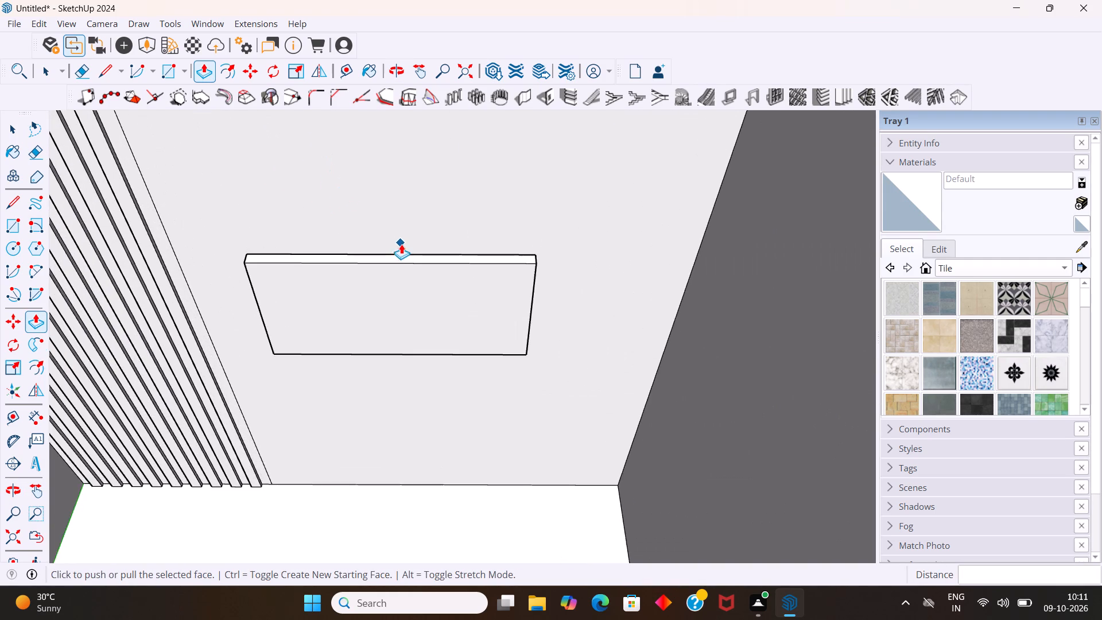
{"action": "scroll", "coordinate": [405, 243], "scroll_direction": "up", "scroll_amount": 13}
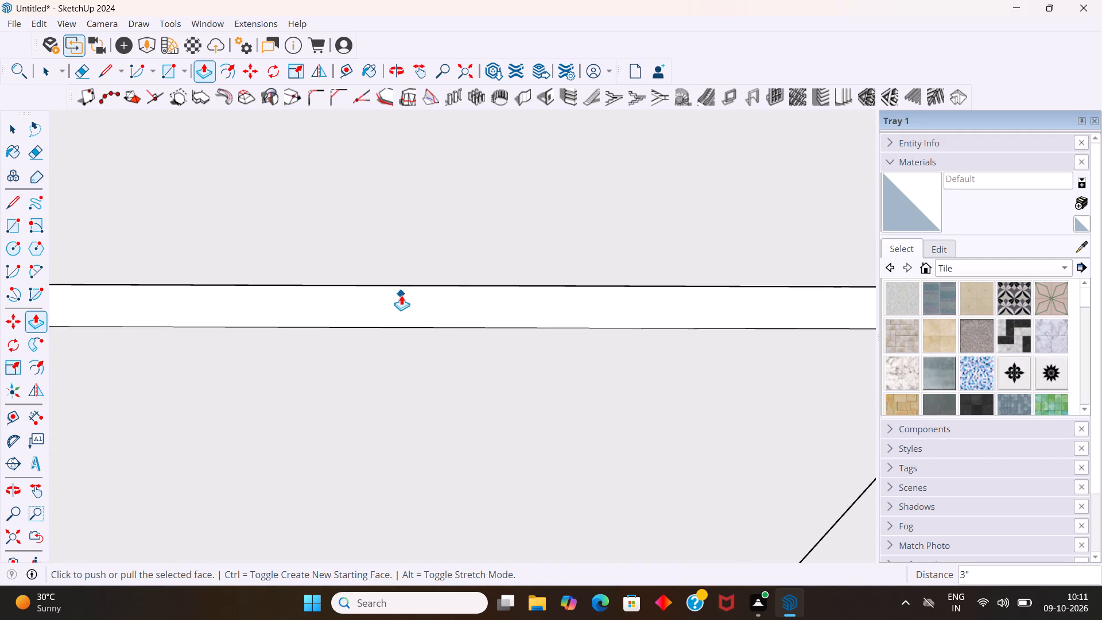
{"action": "key", "text": "space"}
{"action": "key", "text": "p"}
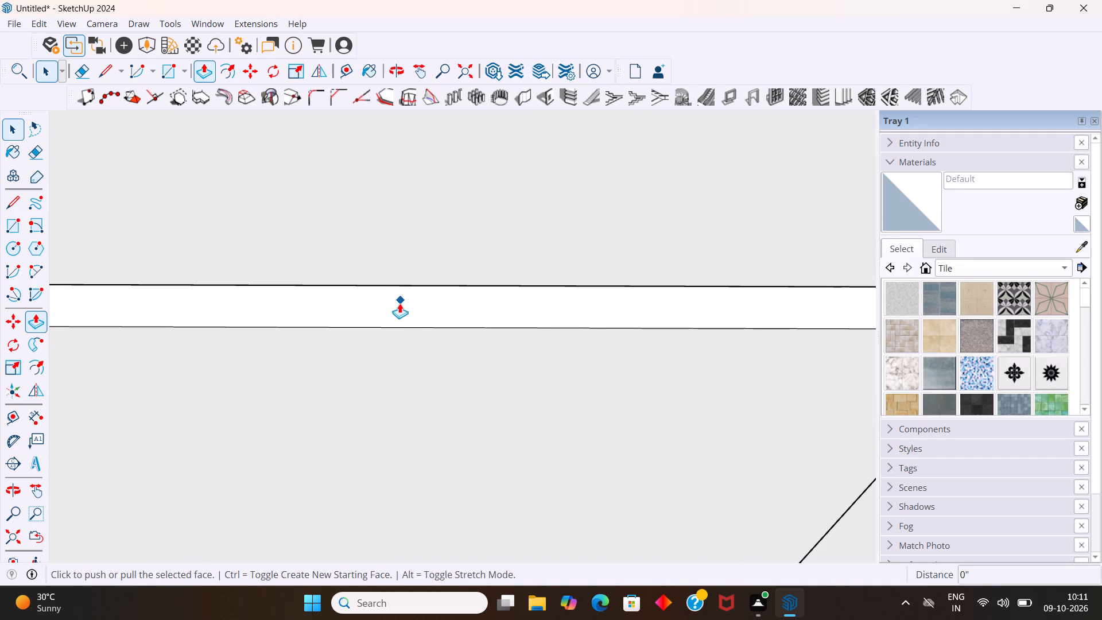
{"action": "left_click", "coordinate": [396, 310]}
{"action": "key", "text": "space"}
{"action": "left_click", "coordinate": [397, 304]}
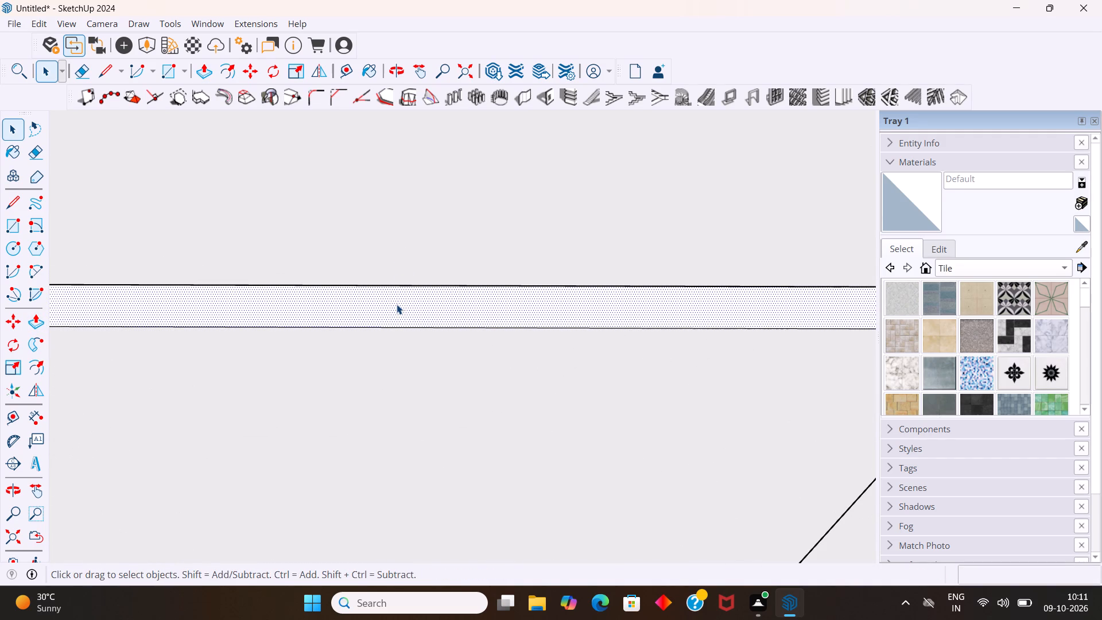
{"action": "key", "text": "p"}
{"action": "left_click_drag", "start_coordinate": [397, 305], "coordinate": [394, 276]}
{"action": "key", "text": "3"}
{"action": "key", "text": "Return"}
{"action": "scroll", "coordinate": [394, 276], "scroll_direction": "down", "scroll_amount": 11}
{"action": "middle_click_drag", "start_coordinate": [399, 472], "coordinate": [441, 140]}
{"action": "middle_click_drag", "start_coordinate": [368, 298], "coordinate": [363, 196]}
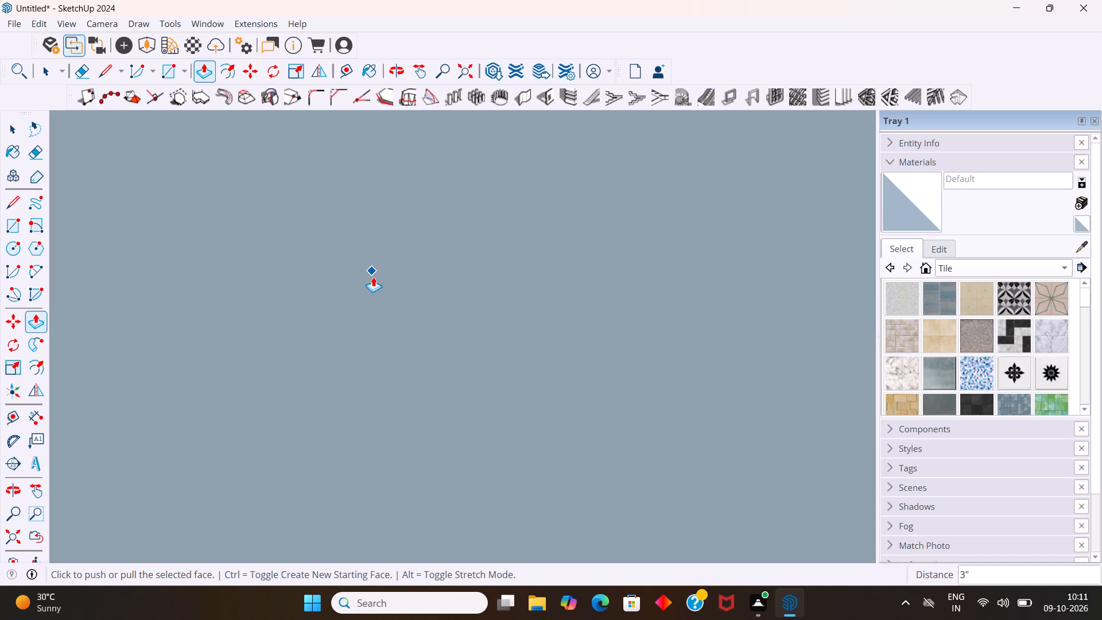
{"action": "key", "text": "space"}
Pull the bottom face of the box's front panel down by another 3" with Push/Pull.
{"action": "scroll", "coordinate": [372, 307], "scroll_direction": "down", "scroll_amount": 15}
{"action": "scroll", "coordinate": [291, 262], "scroll_direction": "down", "scroll_amount": 19}
{"action": "scroll", "coordinate": [270, 315], "scroll_direction": "down", "scroll_amount": 6}
{"action": "middle_click_drag", "start_coordinate": [430, 300], "coordinate": [448, 460]}
{"action": "scroll", "coordinate": [313, 273], "scroll_direction": "up", "scroll_amount": 9}
{"action": "middle_click_drag", "start_coordinate": [350, 379], "coordinate": [337, 245]}
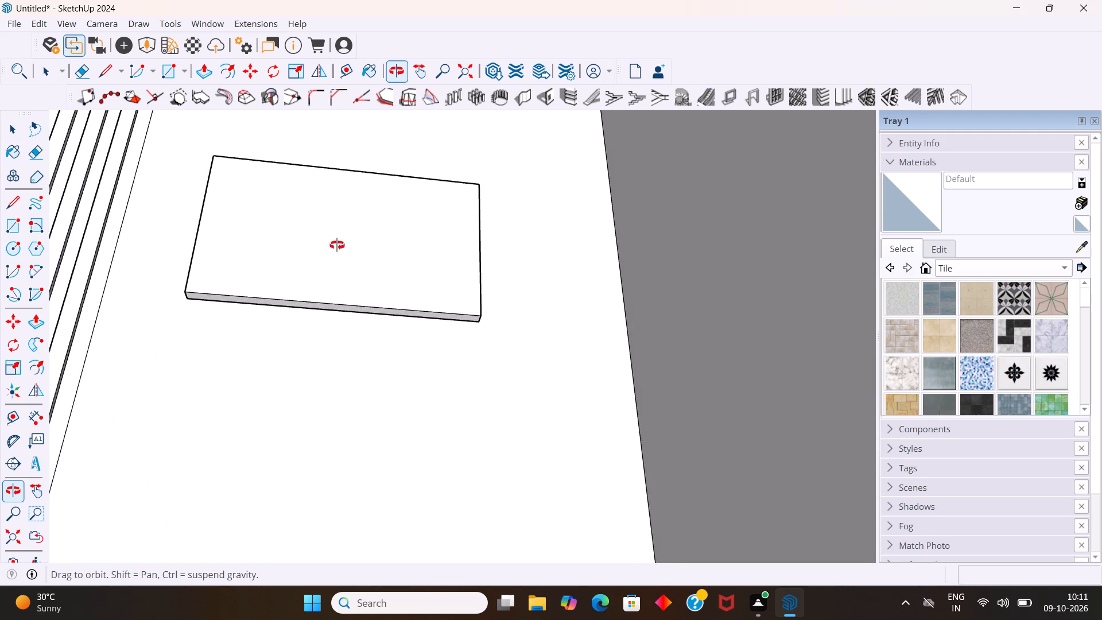
{"action": "middle_click_drag", "start_coordinate": [337, 245], "coordinate": [339, 229]}
{"action": "scroll", "coordinate": [339, 238], "scroll_direction": "up", "scroll_amount": 1}
{"action": "middle_click_drag", "start_coordinate": [344, 266], "coordinate": [363, 444]}
{"action": "scroll", "coordinate": [359, 423], "scroll_direction": "down", "scroll_amount": 5}
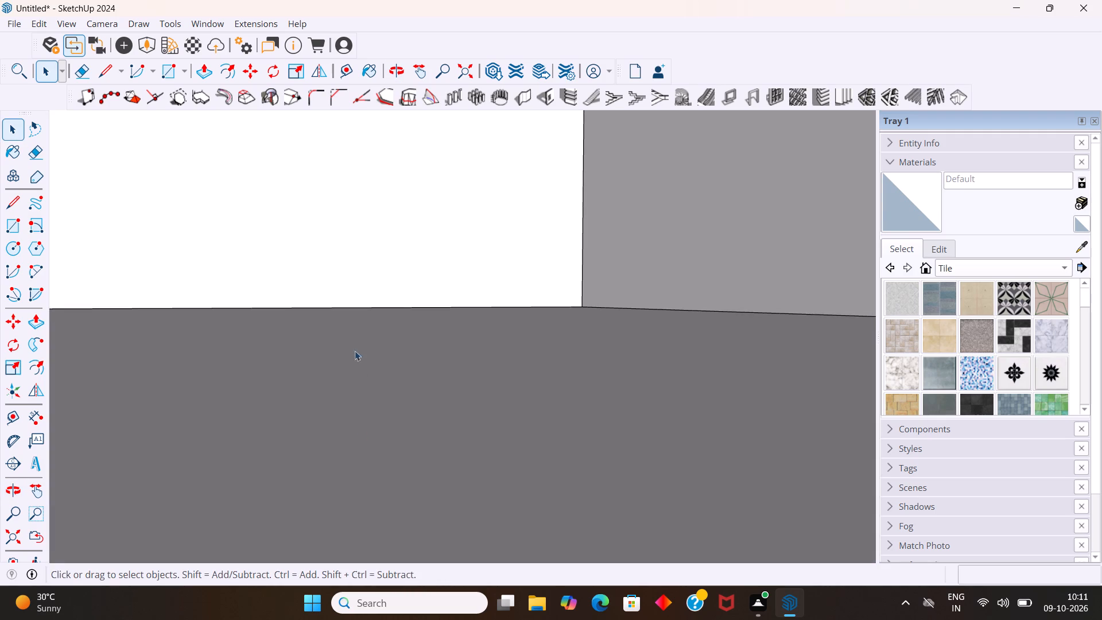
{"action": "scroll", "coordinate": [350, 310], "scroll_direction": "down", "scroll_amount": 6}
{"action": "scroll", "coordinate": [341, 263], "scroll_direction": "up", "scroll_amount": 1}
{"action": "left_click_drag", "start_coordinate": [339, 255], "coordinate": [336, 274]}
{"action": "scroll", "coordinate": [337, 255], "scroll_direction": "down", "scroll_amount": 9}
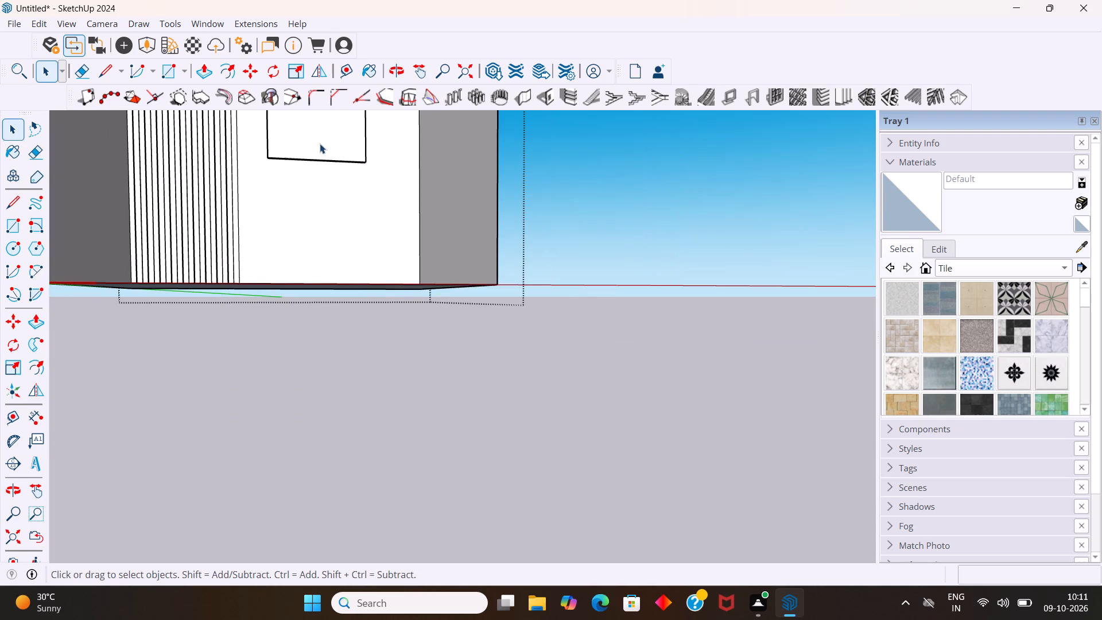
{"action": "scroll", "coordinate": [280, 155], "scroll_direction": "down", "scroll_amount": 5}
{"action": "scroll", "coordinate": [275, 113], "scroll_direction": "up", "scroll_amount": 2}
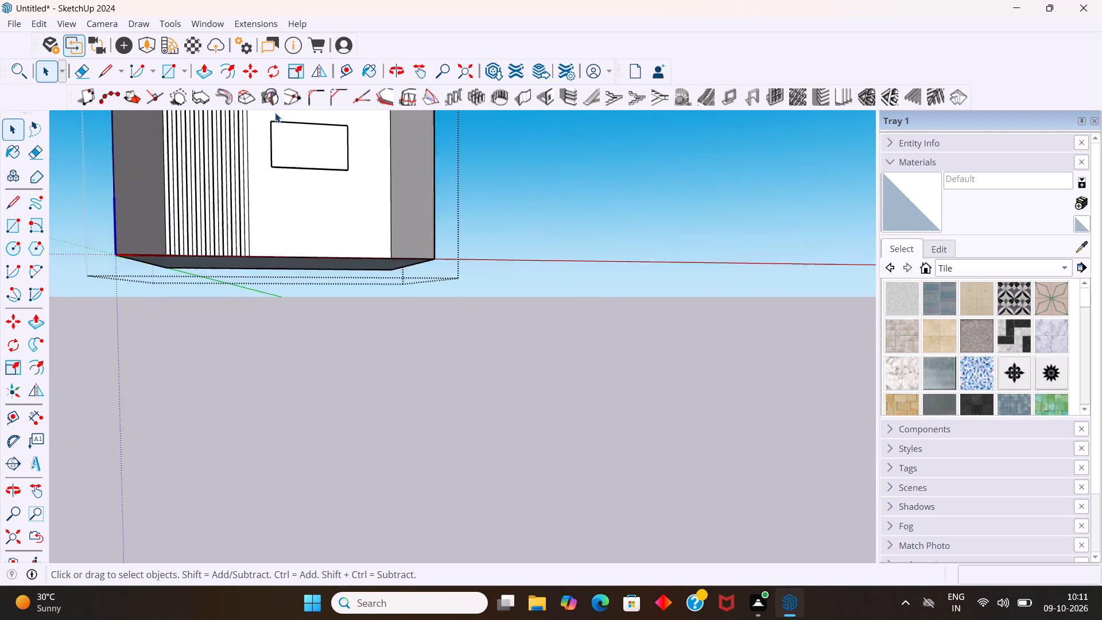
{"action": "scroll", "coordinate": [275, 113], "scroll_direction": "up", "scroll_amount": 18}
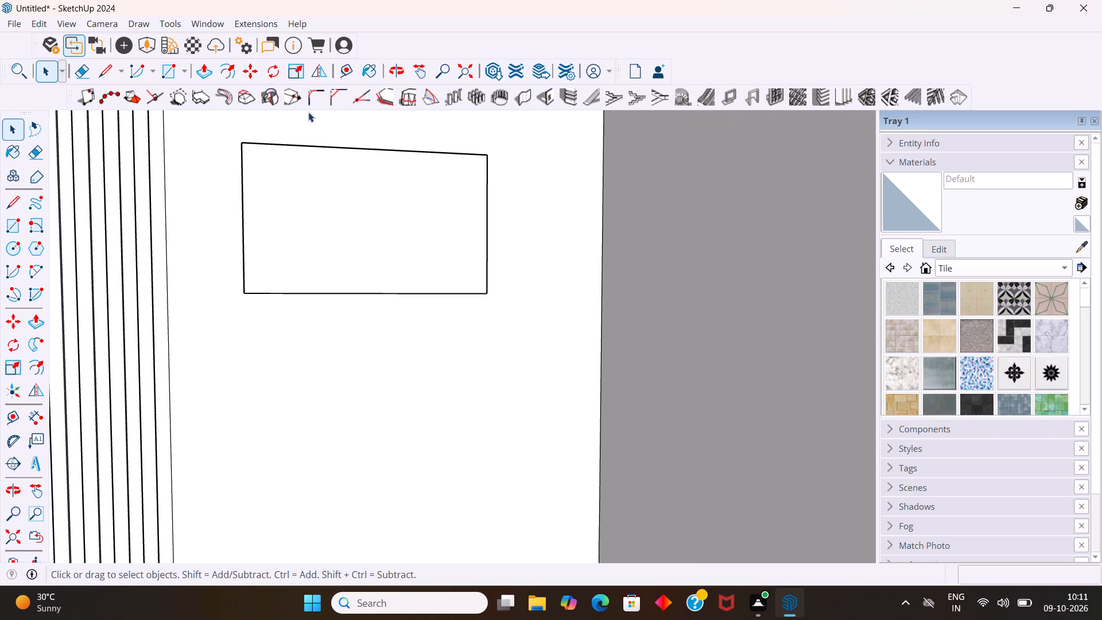
{"action": "scroll", "coordinate": [336, 136], "scroll_direction": "up", "scroll_amount": 3}
{"action": "middle_click_drag", "start_coordinate": [383, 235], "coordinate": [386, 105]}
{"action": "middle_click_drag", "start_coordinate": [360, 320], "coordinate": [360, 245]}
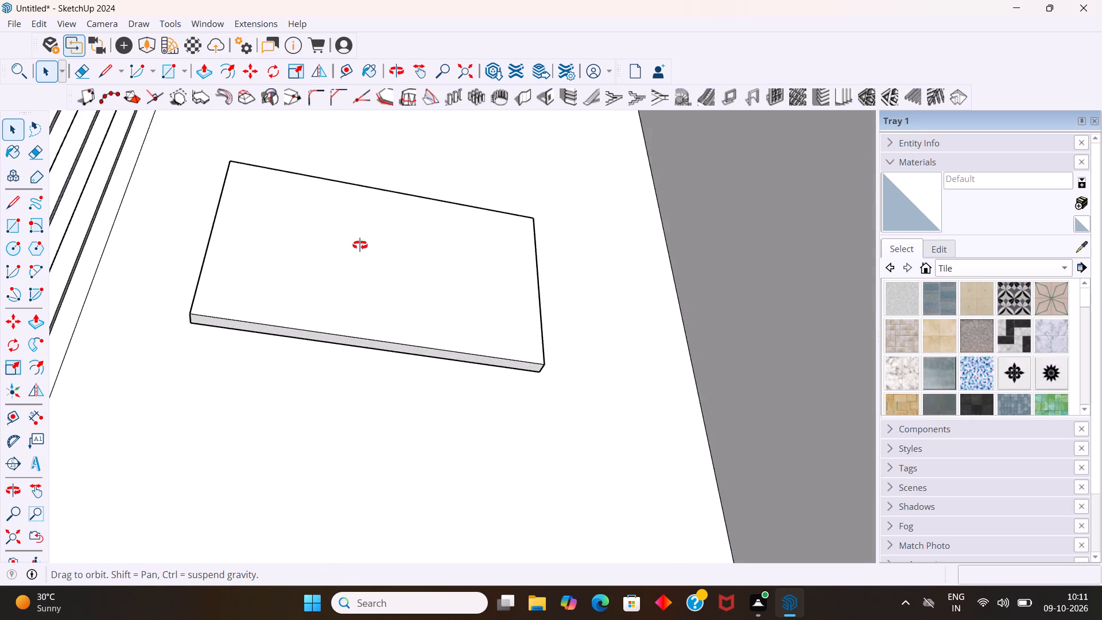
{"action": "middle_click_drag", "start_coordinate": [360, 245], "coordinate": [363, 222]}
{"action": "scroll", "coordinate": [363, 222], "scroll_direction": "up", "scroll_amount": 1}
{"action": "scroll", "coordinate": [390, 374], "scroll_direction": "up", "scroll_amount": 8}
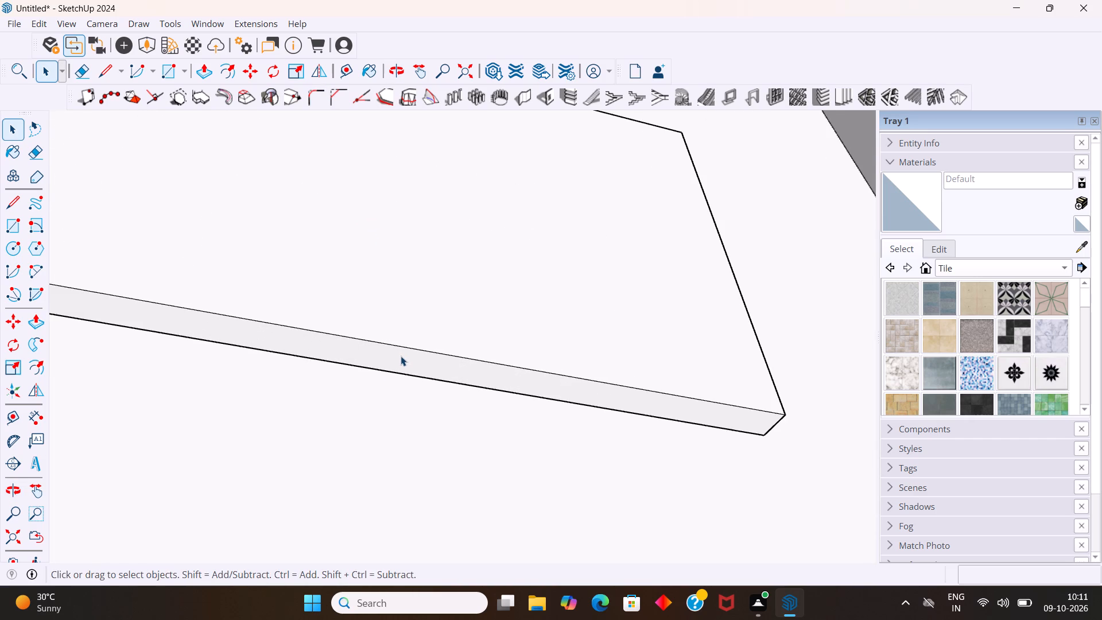
{"action": "left_click", "coordinate": [401, 356]}
{"action": "key", "text": "p"}
{"action": "left_click_drag", "start_coordinate": [404, 356], "coordinate": [405, 374]}
{"action": "key", "text": "3"}
{"action": "key", "text": "Return"}
{"action": "key", "text": "space"}
Offset the outline of the panel's front face inward by 0.8" to form a narrow border.
{"action": "scroll", "coordinate": [393, 366], "scroll_direction": "down", "scroll_amount": 10}
{"action": "middle_click_drag", "start_coordinate": [358, 320], "coordinate": [340, 505]}
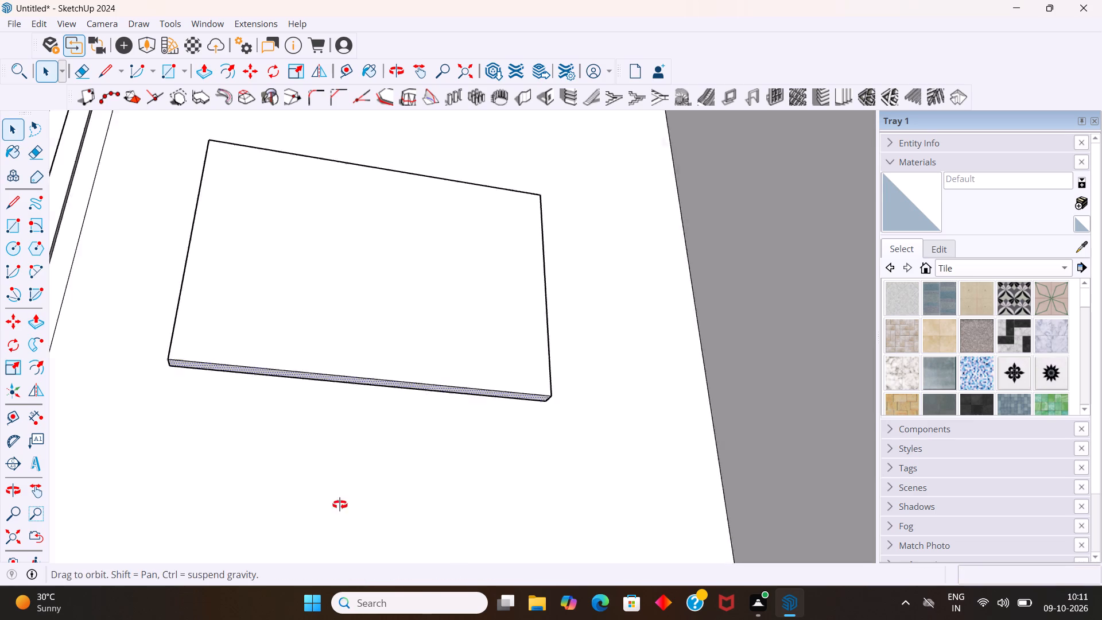
{"action": "middle_click_drag", "start_coordinate": [340, 505], "coordinate": [333, 516]}
{"action": "scroll", "coordinate": [337, 473], "scroll_direction": "down", "scroll_amount": 6}
{"action": "scroll", "coordinate": [355, 235], "scroll_direction": "up", "scroll_amount": 4}
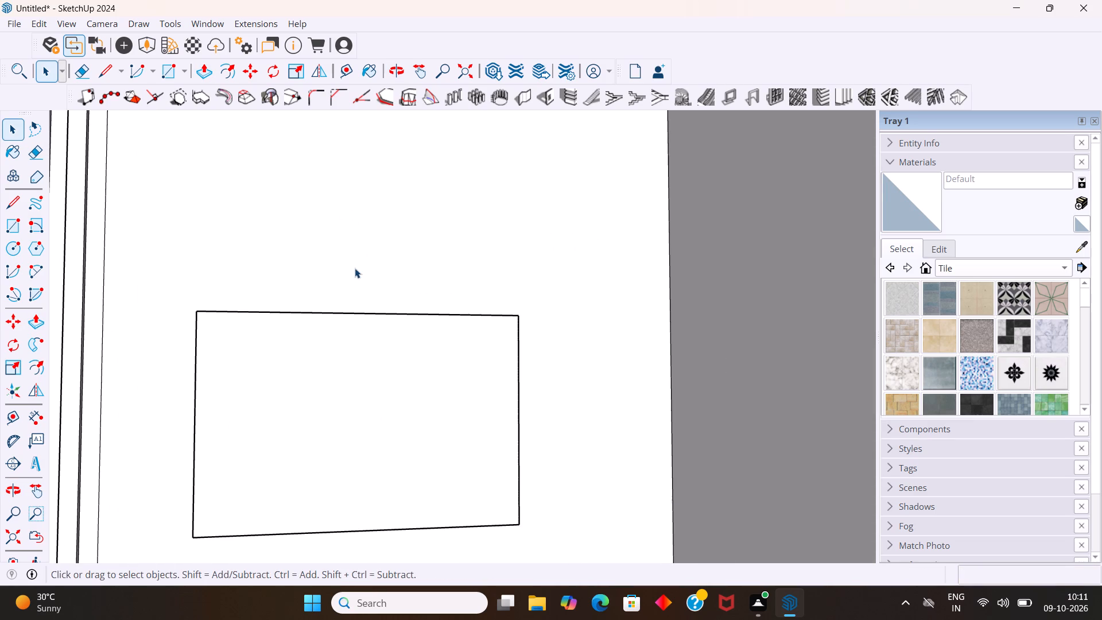
{"action": "left_click", "coordinate": [371, 399]}
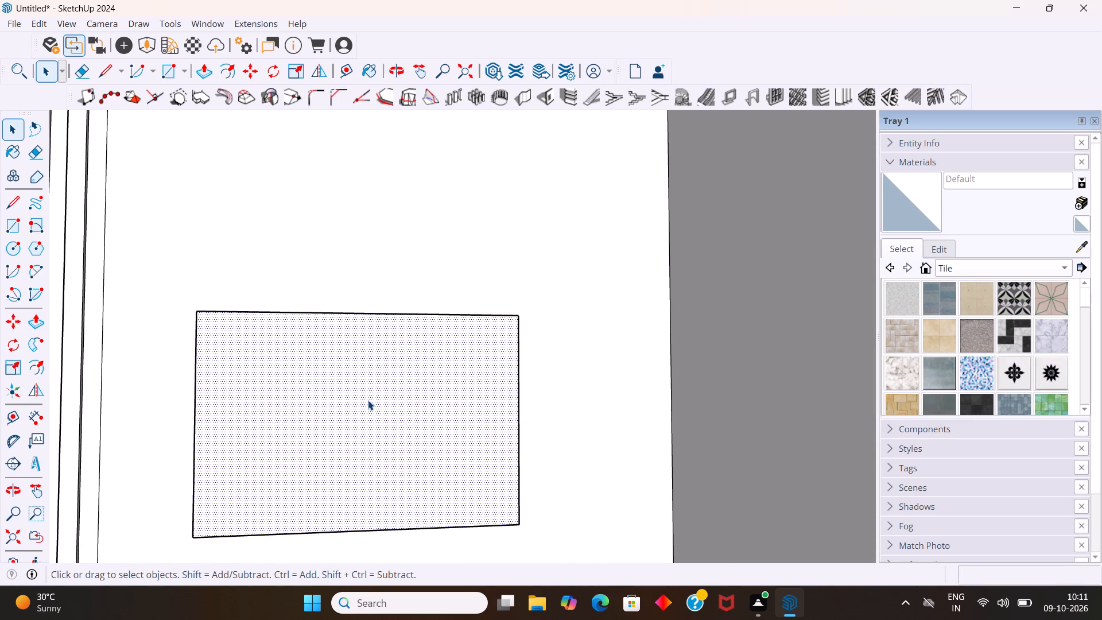
{"action": "key", "text": "f"}
{"action": "left_click_drag", "start_coordinate": [366, 402], "coordinate": [369, 402]}
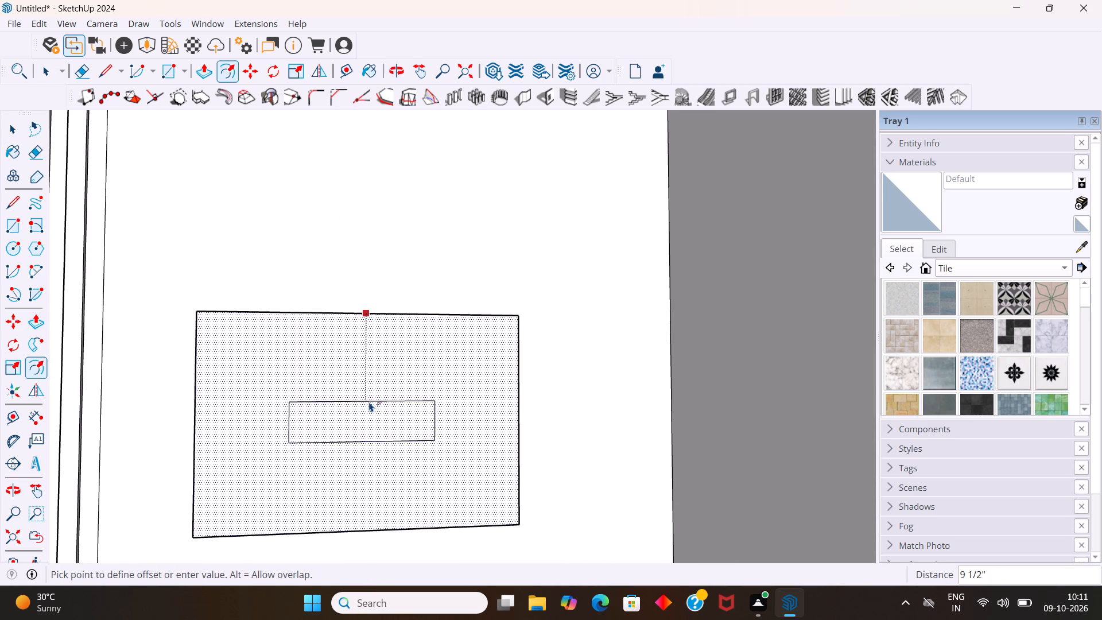
{"action": "left_click_drag", "start_coordinate": [369, 402], "coordinate": [373, 399]}
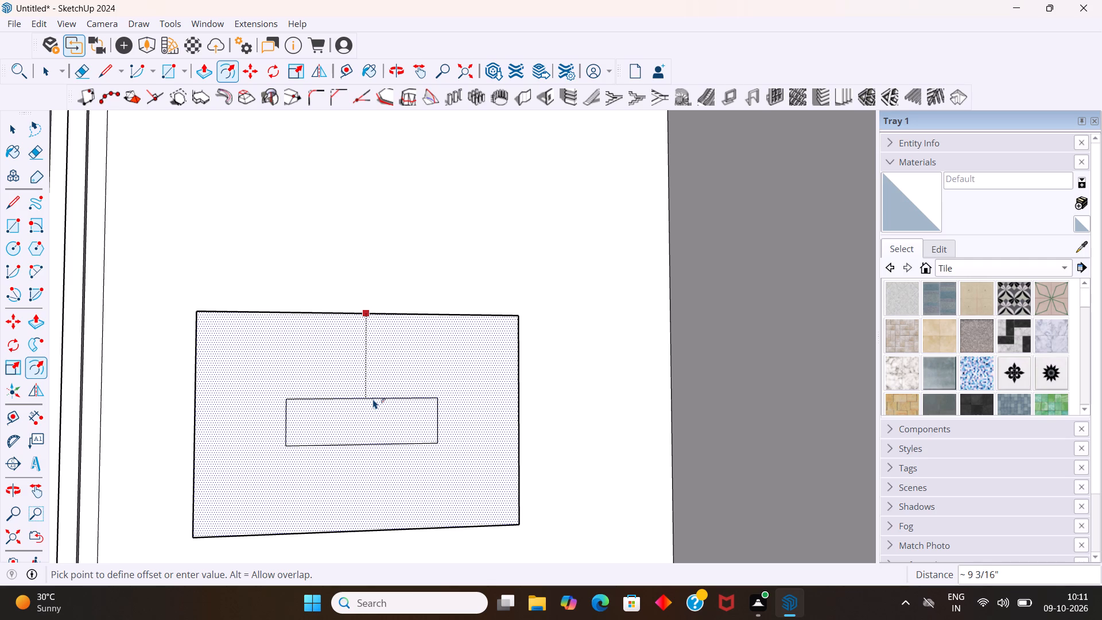
{"action": "left_click_drag", "start_coordinate": [373, 399], "coordinate": [379, 398]}
{"action": "key", "text": "0"}
{"action": "key", "text": "period"}
{"action": "left_click_drag", "start_coordinate": [379, 398], "coordinate": [380, 398]}
{"action": "key", "text": "8"}
{"action": "key", "text": "Return"}
{"action": "key", "text": "space"}
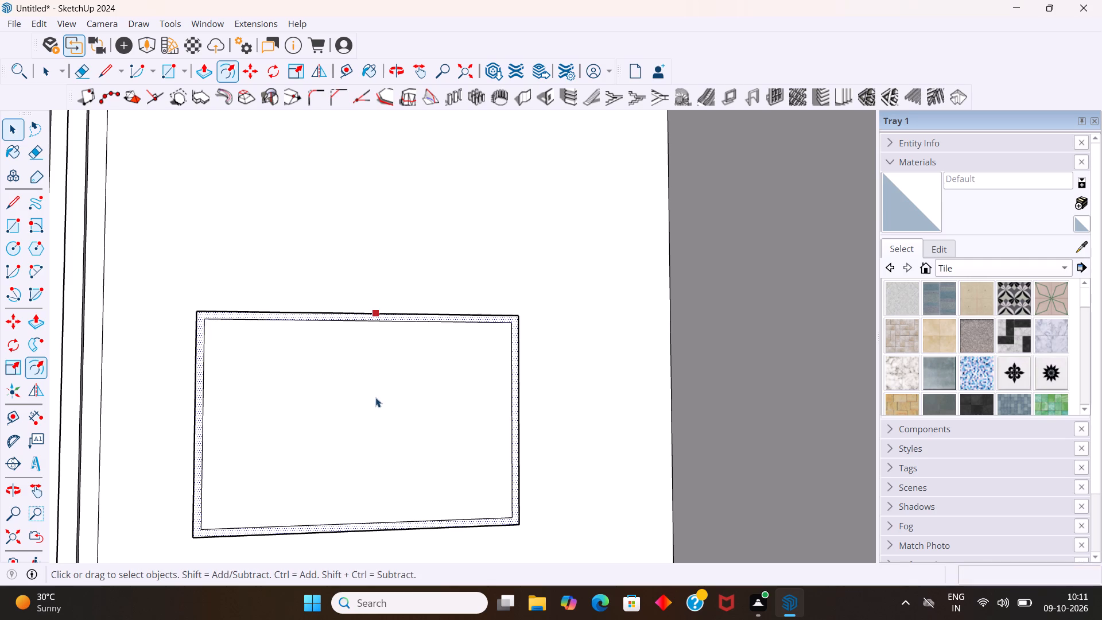
Pull the narrow border around the panel's front face outward by 0.2" with Push/Pull.
{"action": "scroll", "coordinate": [341, 321], "scroll_direction": "up", "scroll_amount": 3}
{"action": "middle_click_drag", "start_coordinate": [340, 329], "coordinate": [339, 417]}
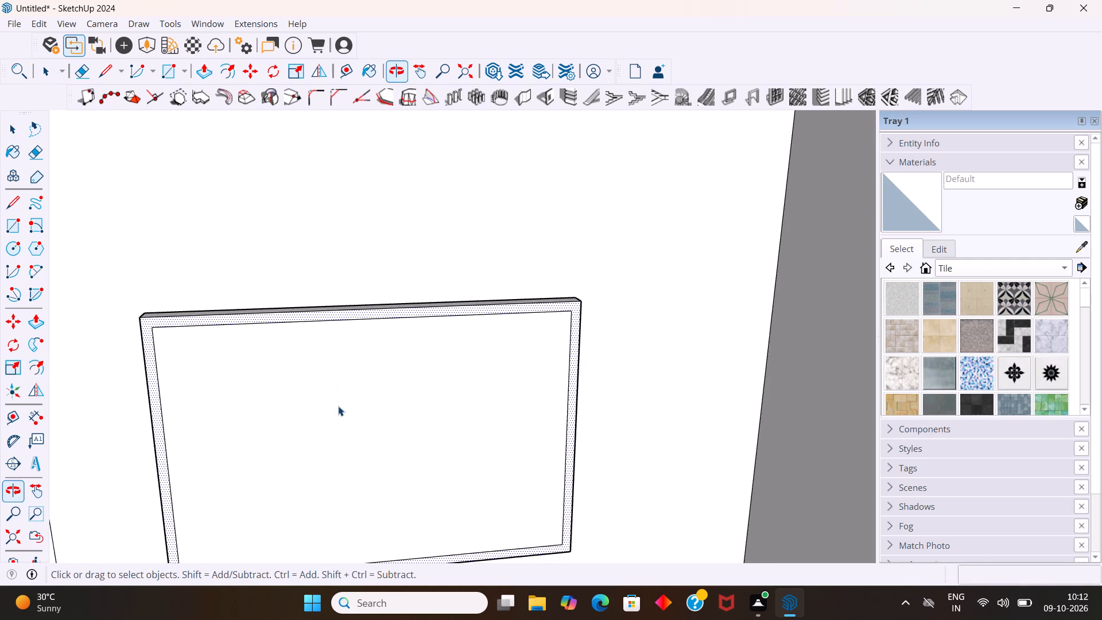
{"action": "scroll", "coordinate": [357, 344], "scroll_direction": "up", "scroll_amount": 4}
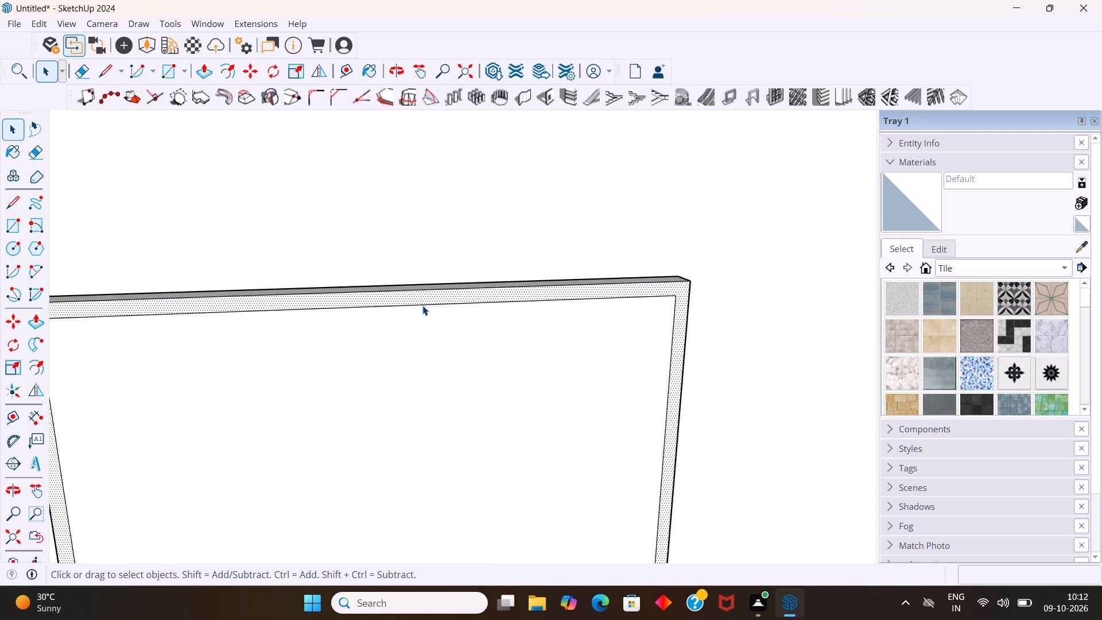
{"action": "key", "text": "p"}
{"action": "left_click_drag", "start_coordinate": [422, 296], "coordinate": [421, 304]}
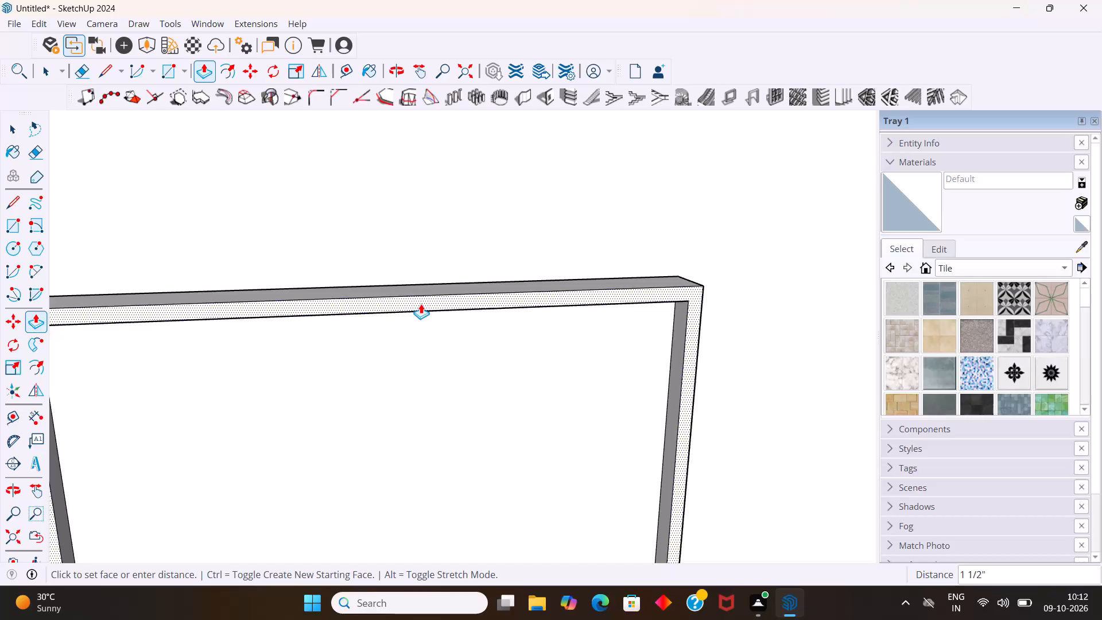
{"action": "left_click_drag", "start_coordinate": [421, 304], "coordinate": [421, 313]}
{"action": "key", "text": "0"}
{"action": "key", "text": "period"}
{"action": "key", "text": "2"}
{"action": "key", "text": "Return"}
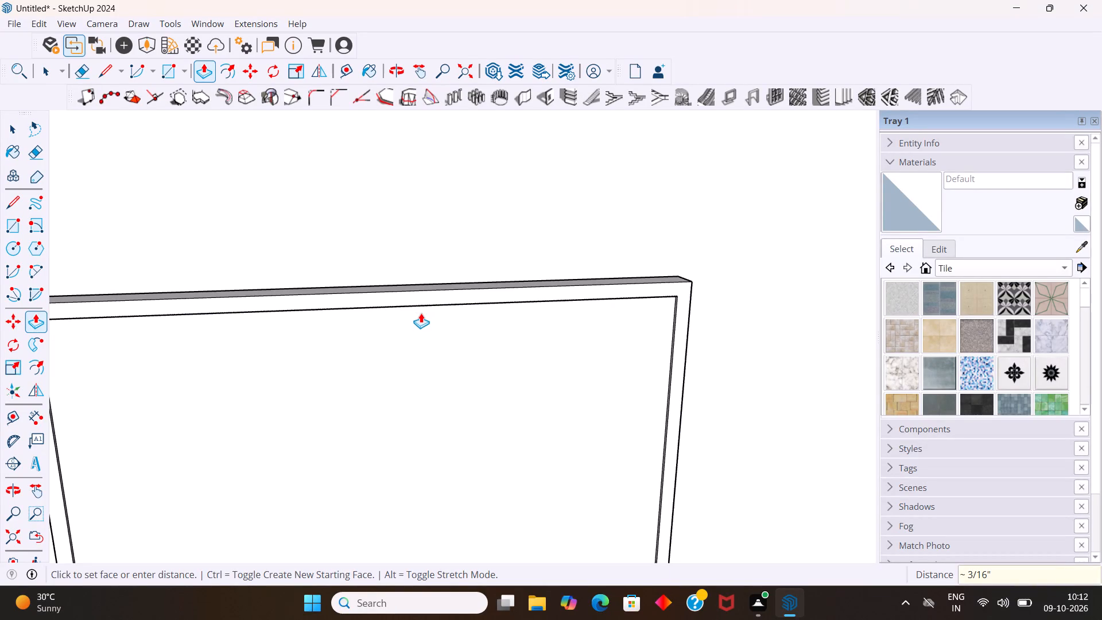
{"action": "left_click_drag", "start_coordinate": [421, 313], "coordinate": [421, 316]}
{"action": "key", "text": "space"}
Examine the framed panel on the back wall in relation to the fluted section and the rest of the room.
{"action": "scroll", "coordinate": [421, 320], "scroll_direction": "down", "scroll_amount": 4}
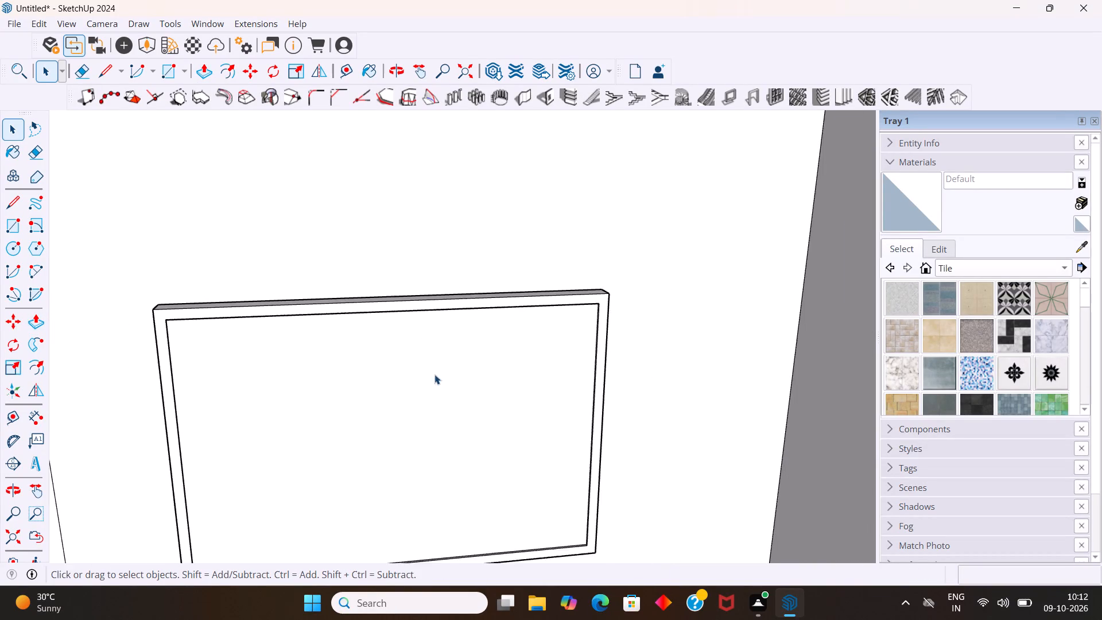
{"action": "middle_click_drag", "start_coordinate": [434, 378], "coordinate": [430, 281]}
{"action": "scroll", "coordinate": [412, 270], "scroll_direction": "down", "scroll_amount": 9}
{"action": "middle_click_drag", "start_coordinate": [422, 265], "coordinate": [383, 334]}
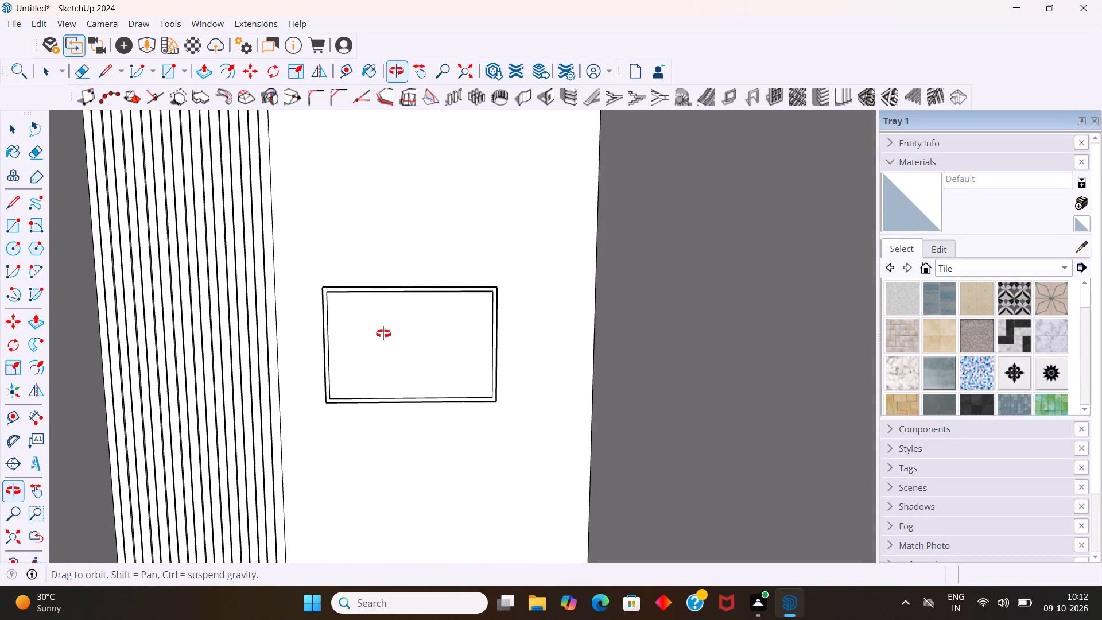
{"action": "middle_click_drag", "start_coordinate": [383, 334], "coordinate": [382, 332]}
{"action": "middle_click", "coordinate": [381, 330]}
{"action": "scroll", "coordinate": [423, 318], "scroll_direction": "up", "scroll_amount": 2}
{"action": "scroll", "coordinate": [420, 313], "scroll_direction": "down", "scroll_amount": 9}
{"action": "middle_click_drag", "start_coordinate": [436, 323], "coordinate": [440, 294]}
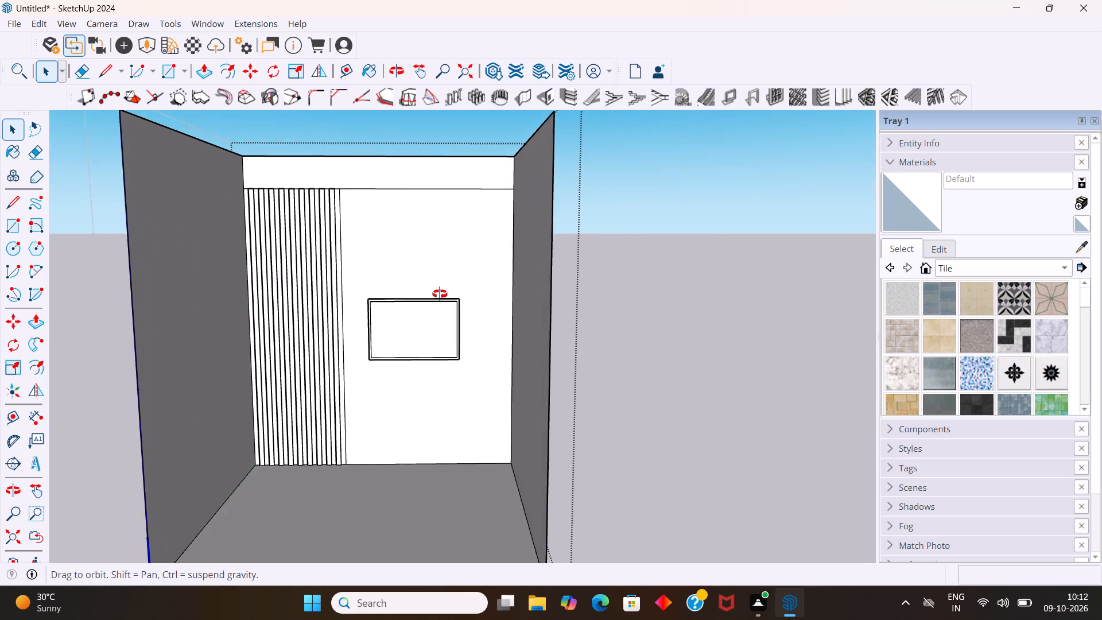
{"action": "middle_click_drag", "start_coordinate": [440, 294], "coordinate": [440, 286]}
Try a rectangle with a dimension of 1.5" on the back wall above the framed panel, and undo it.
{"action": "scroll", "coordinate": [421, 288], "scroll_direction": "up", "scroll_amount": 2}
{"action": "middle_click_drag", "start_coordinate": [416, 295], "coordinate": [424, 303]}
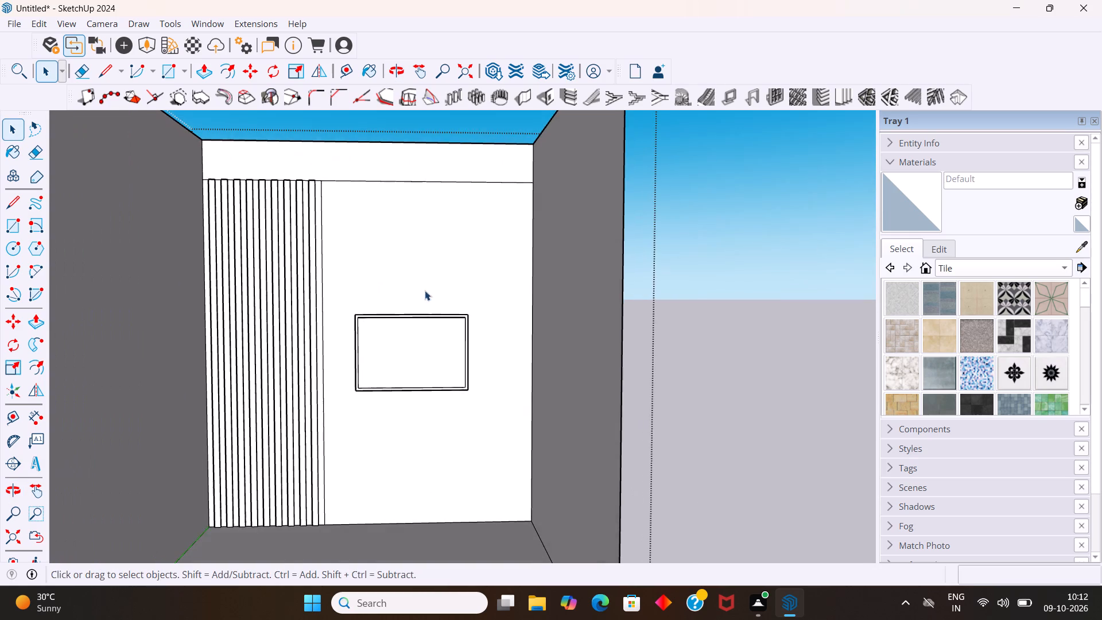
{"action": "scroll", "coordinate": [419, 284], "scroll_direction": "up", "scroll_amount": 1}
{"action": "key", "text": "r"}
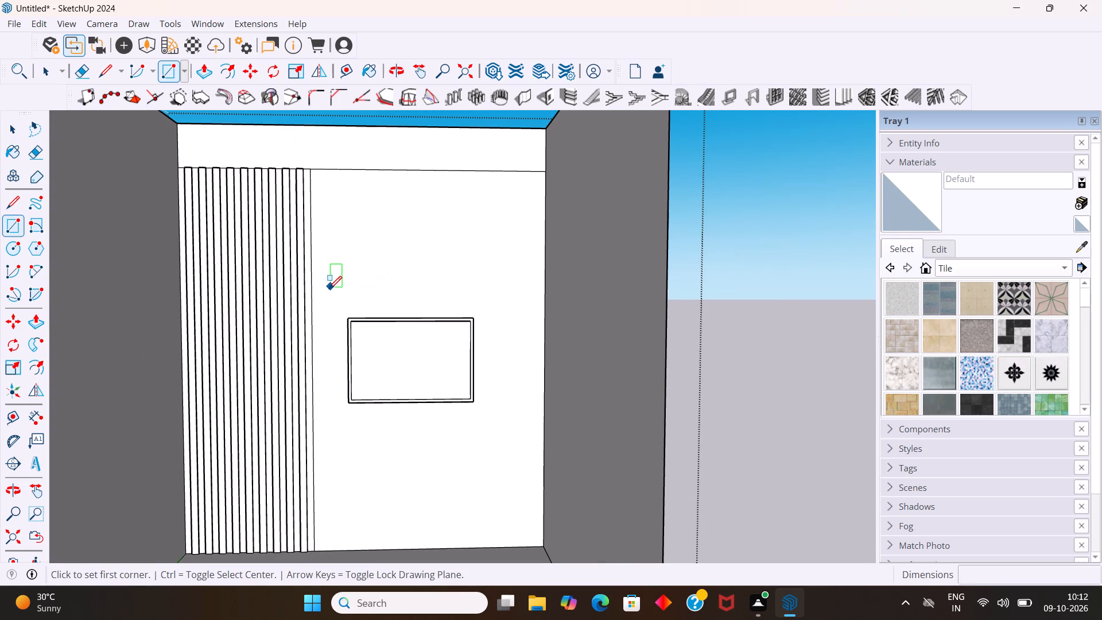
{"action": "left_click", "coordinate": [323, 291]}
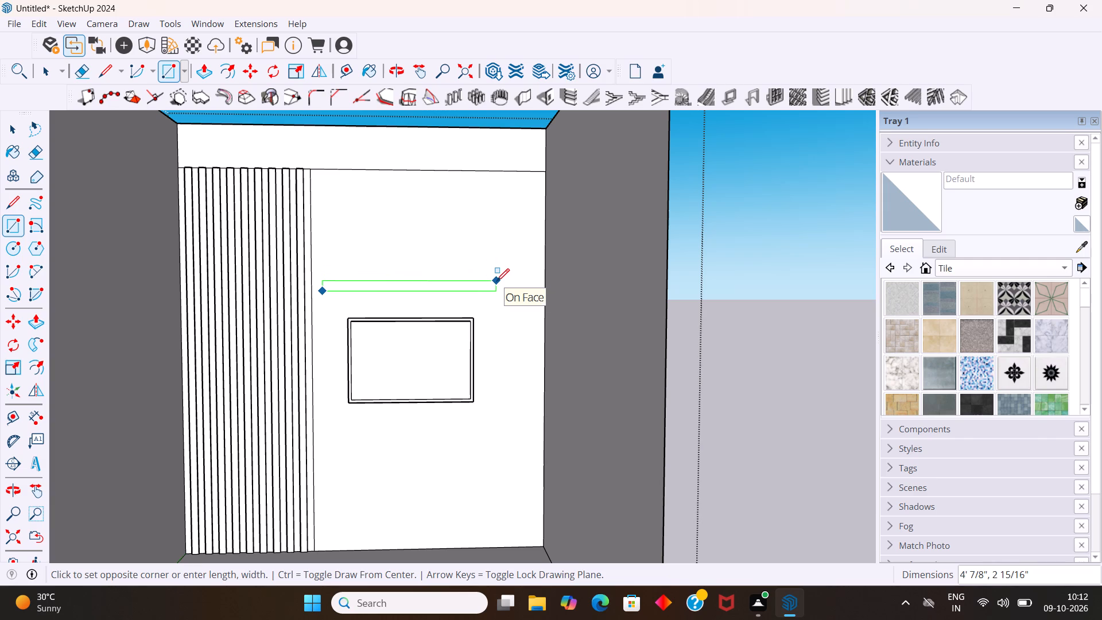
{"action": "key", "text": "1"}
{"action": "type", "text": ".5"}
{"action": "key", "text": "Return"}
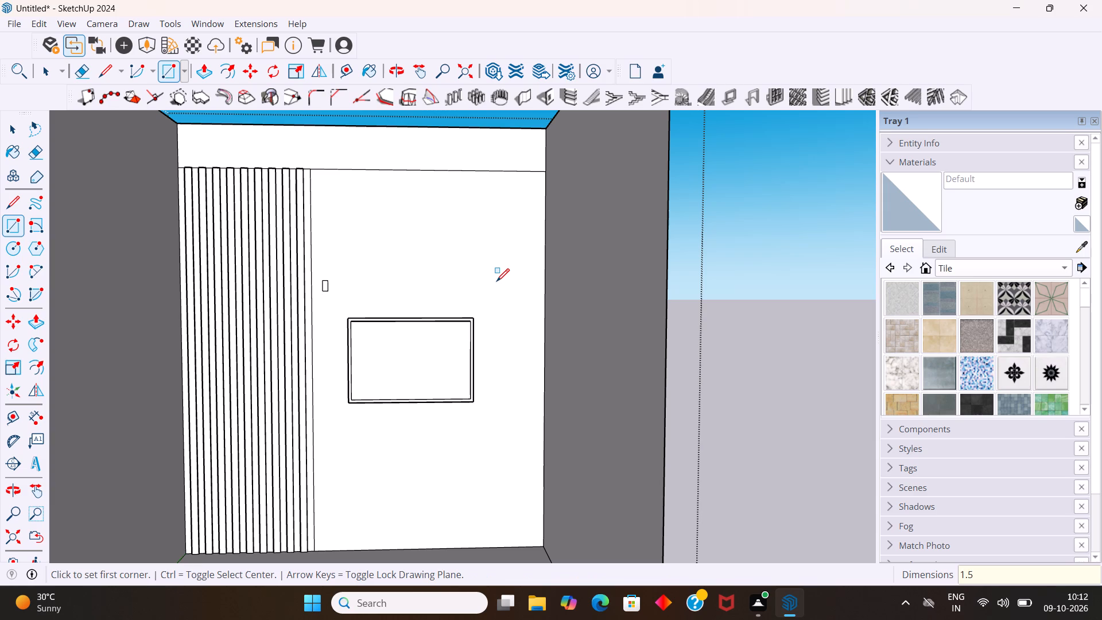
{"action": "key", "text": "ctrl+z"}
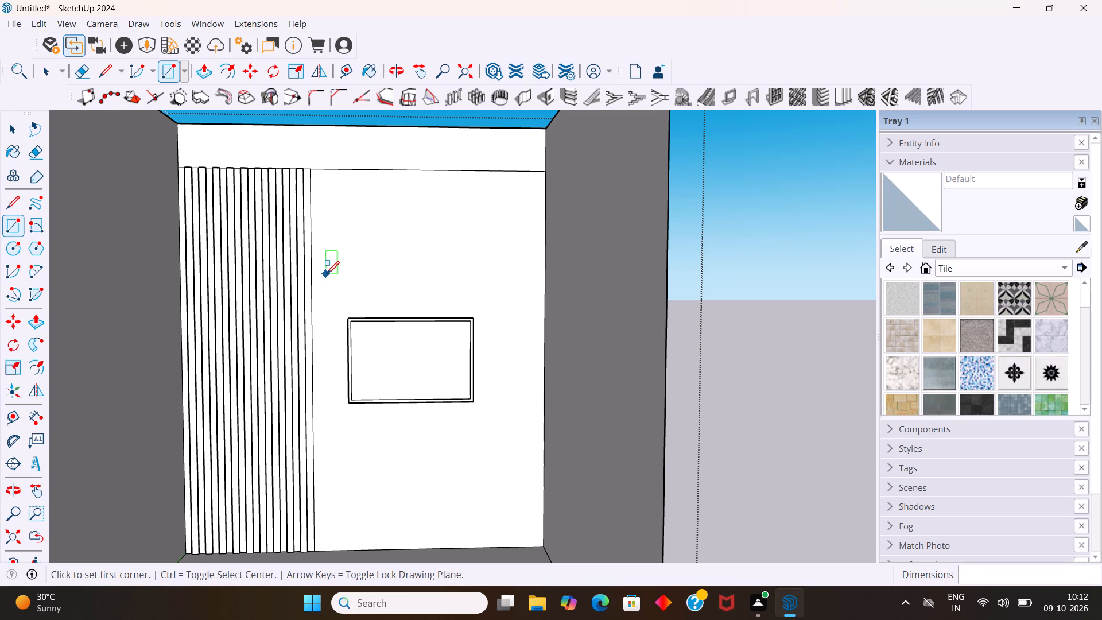
Draw a thin horizontal rectangle about 4' by 2 11/16" on the back wall above the framed panel.
{"action": "left_click", "coordinate": [325, 285]}
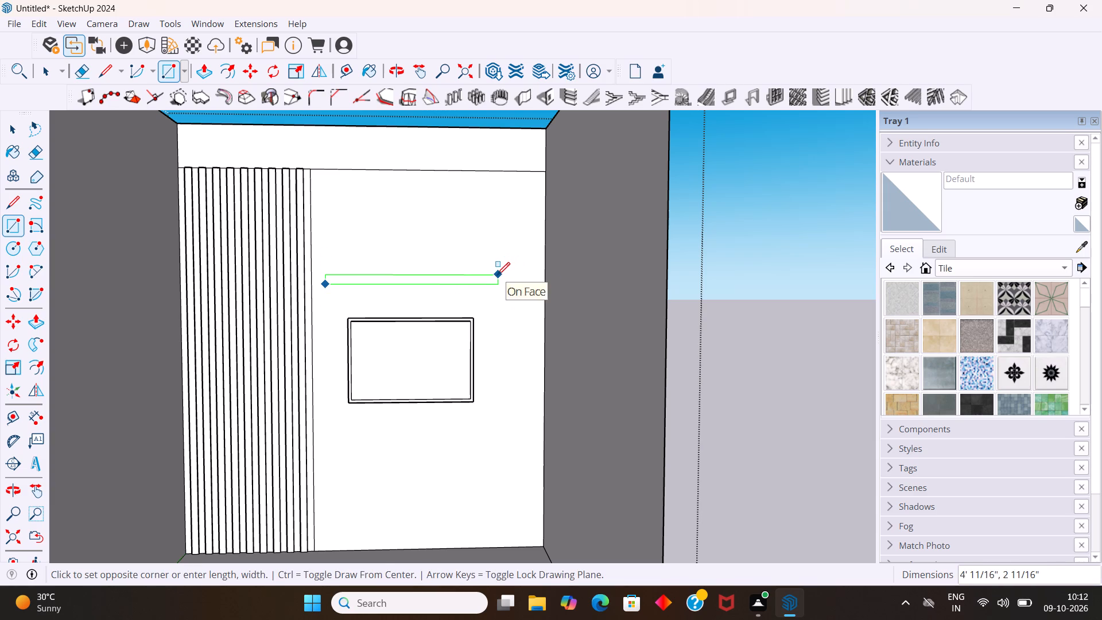
{"action": "left_click", "coordinate": [496, 275]}
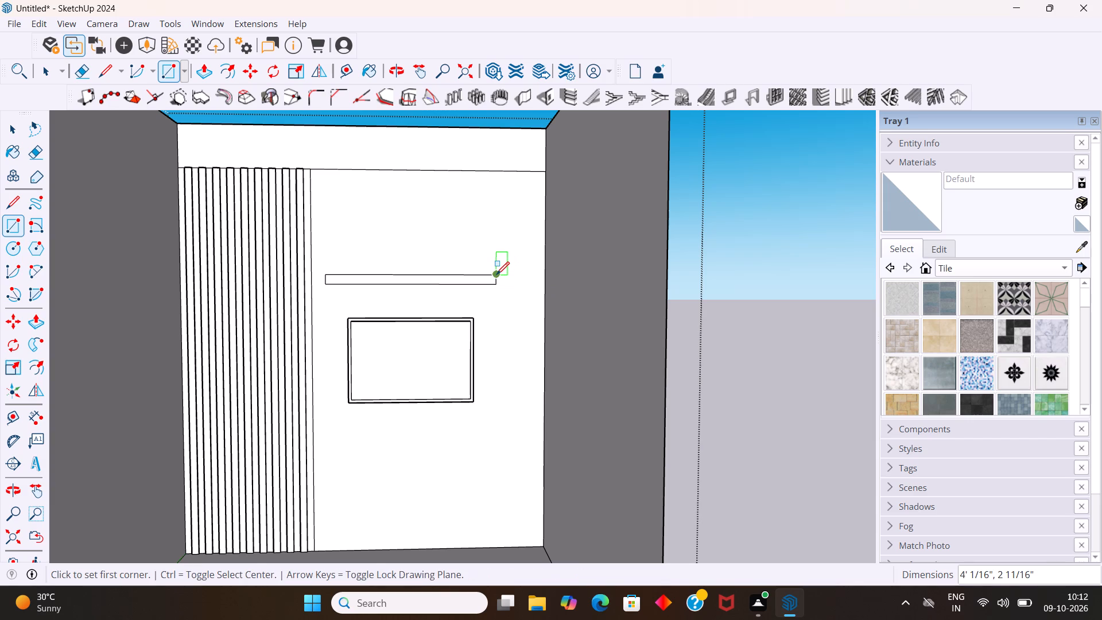
{"action": "key", "text": "space"}
Check the height of the thin rectangle at its end nearest the fluted section with the Dimension tool.
{"action": "scroll", "coordinate": [461, 270], "scroll_direction": "up", "scroll_amount": 4}
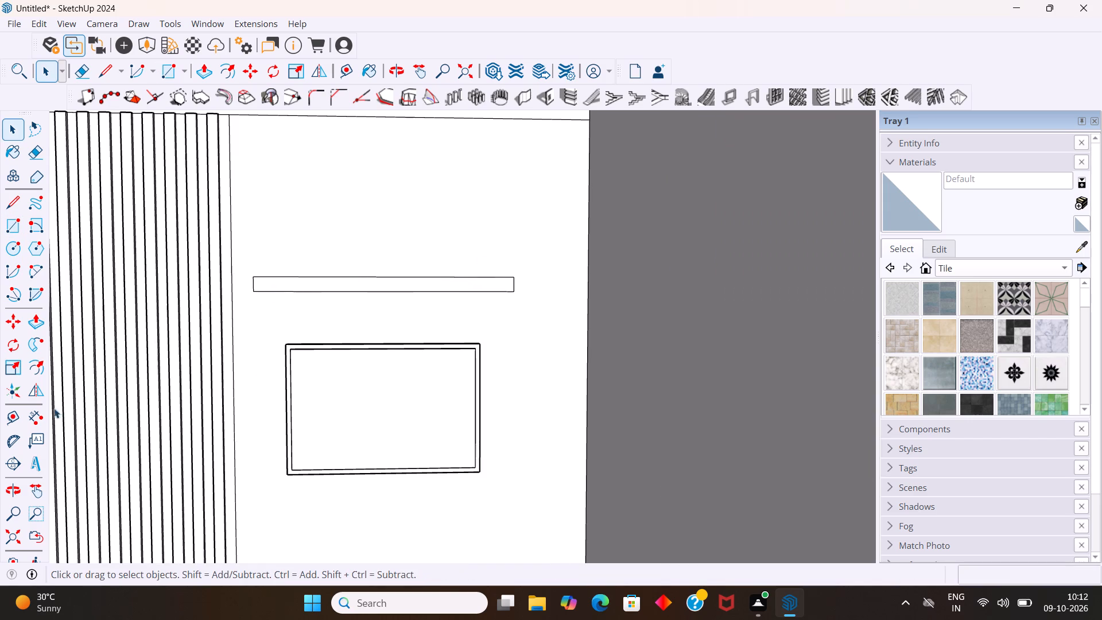
{"action": "left_click", "coordinate": [40, 418]}
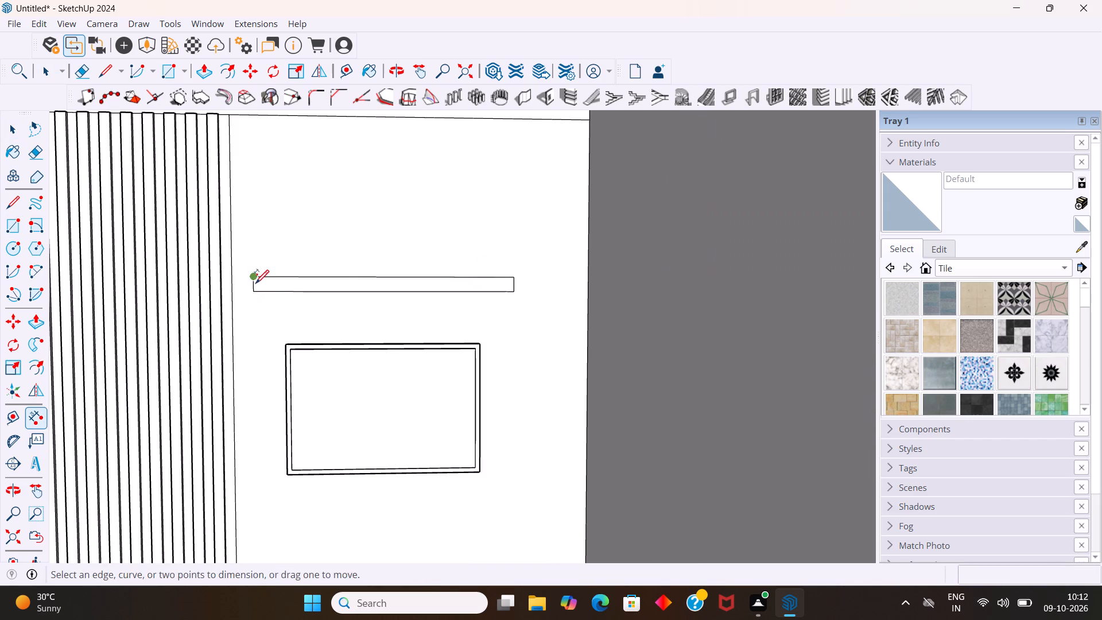
{"action": "left_click", "coordinate": [253, 281]}
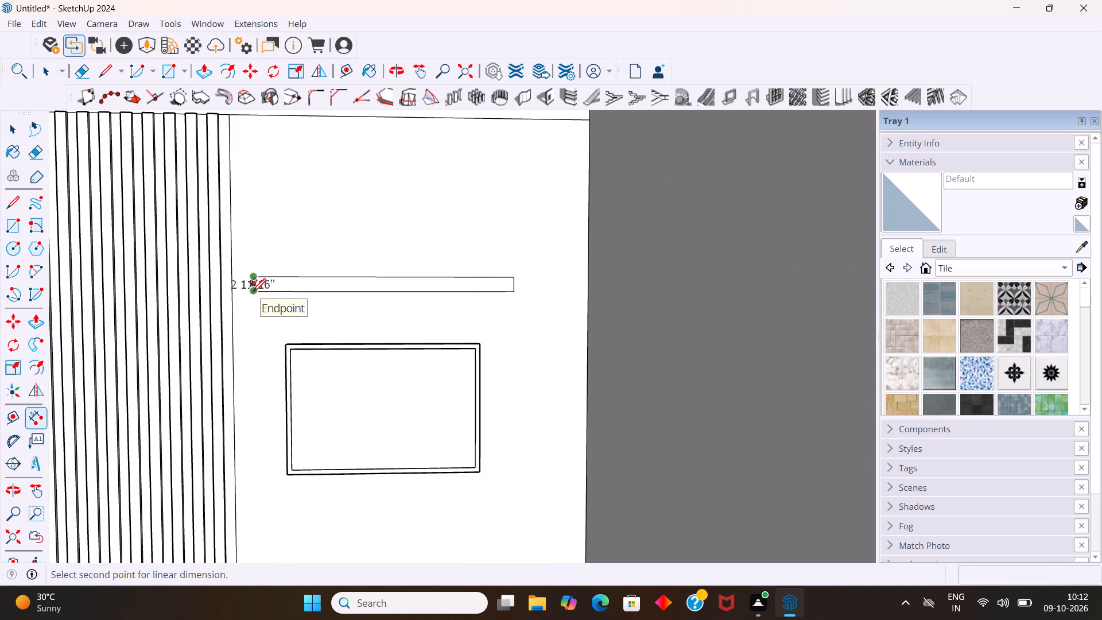
{"action": "key", "text": "space"}
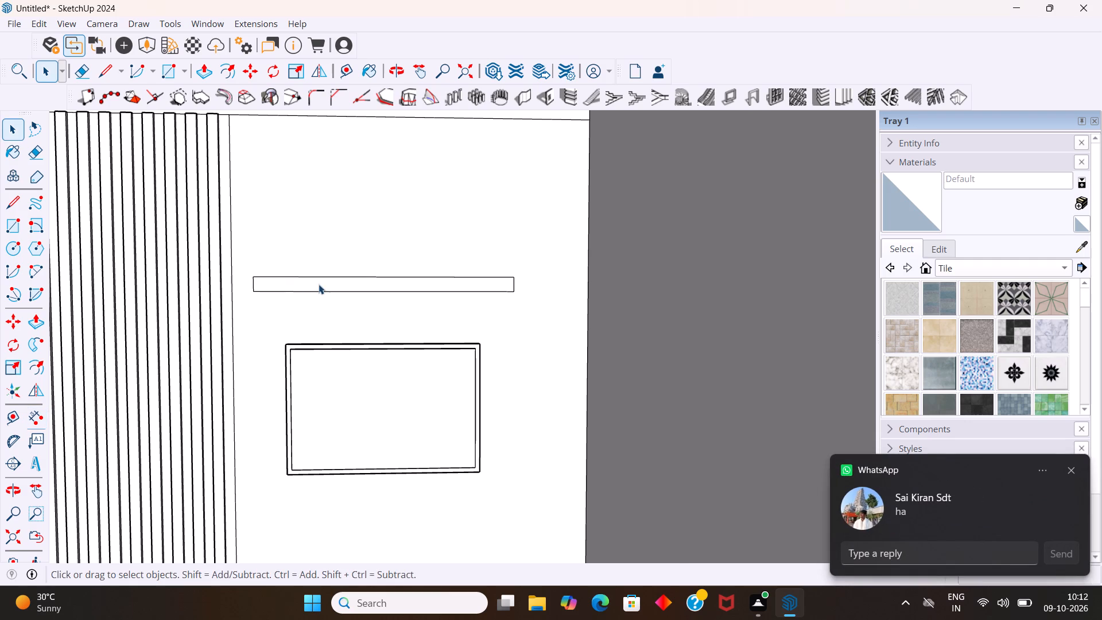
Copy the lower edge of the thin rectangle above the framed panel about 1 7/16" straight up.
{"action": "scroll", "coordinate": [319, 284], "scroll_direction": "up", "scroll_amount": 3}
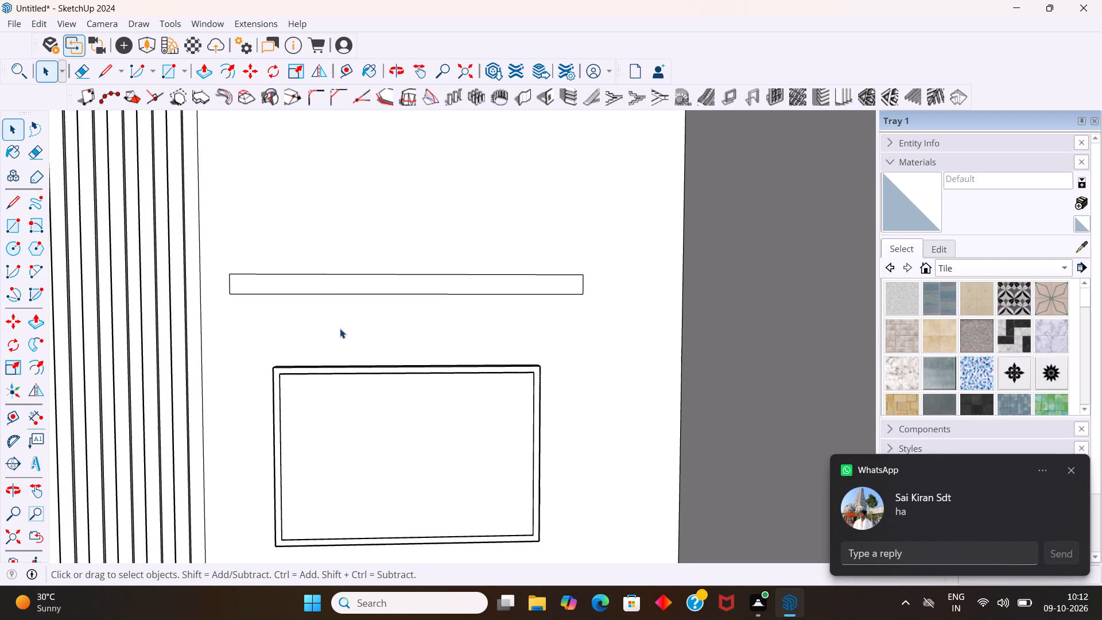
{"action": "left_click", "coordinate": [337, 296]}
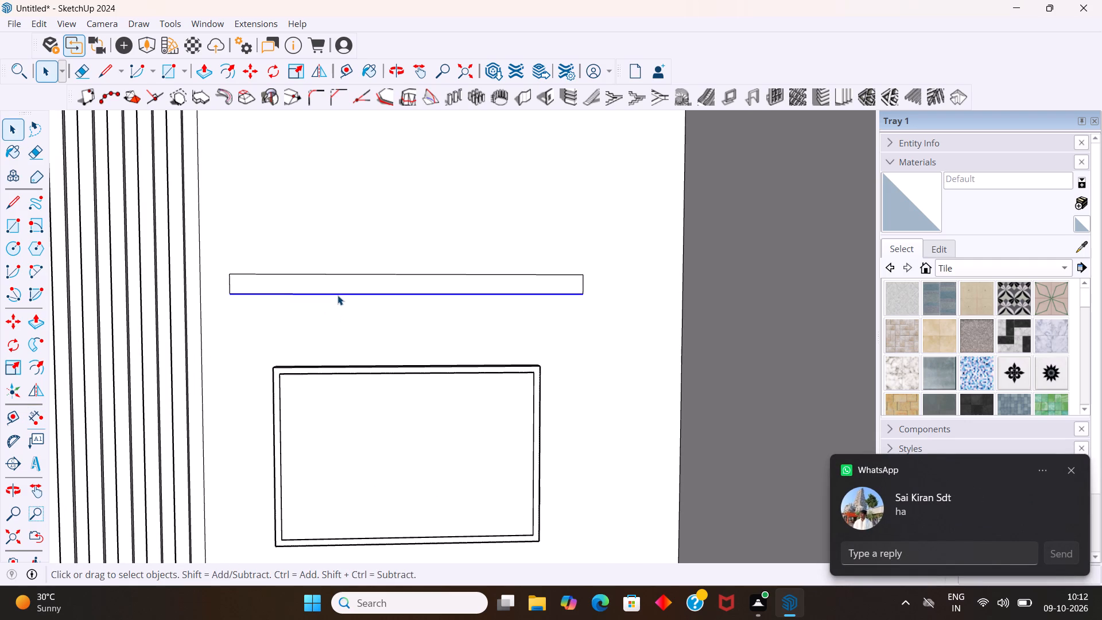
{"action": "key", "text": "m"}
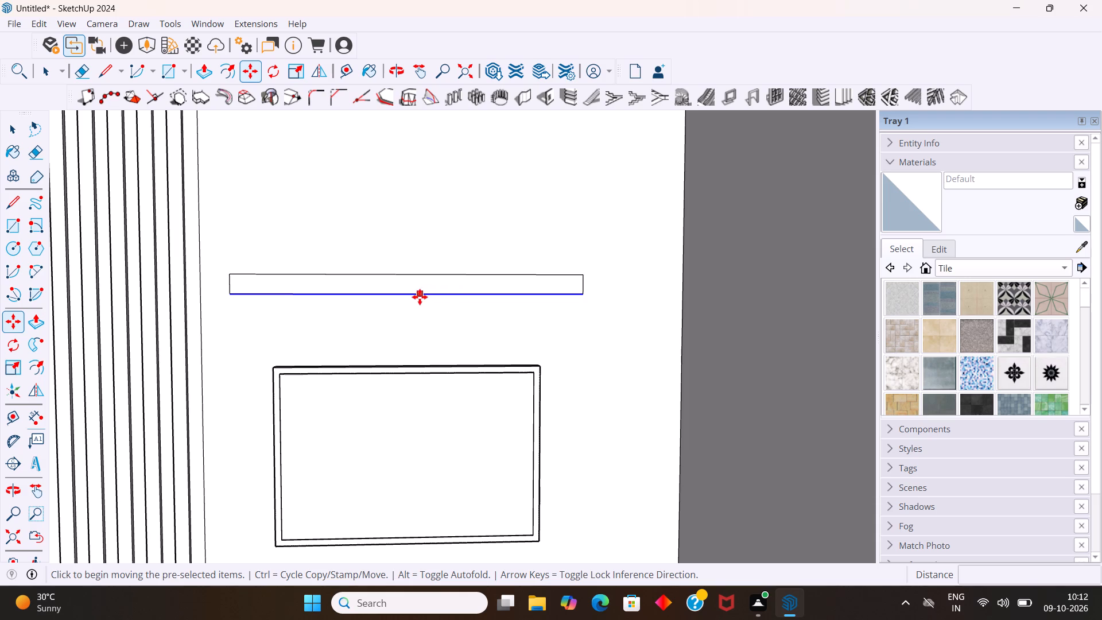
{"action": "left_click", "coordinate": [407, 297]}
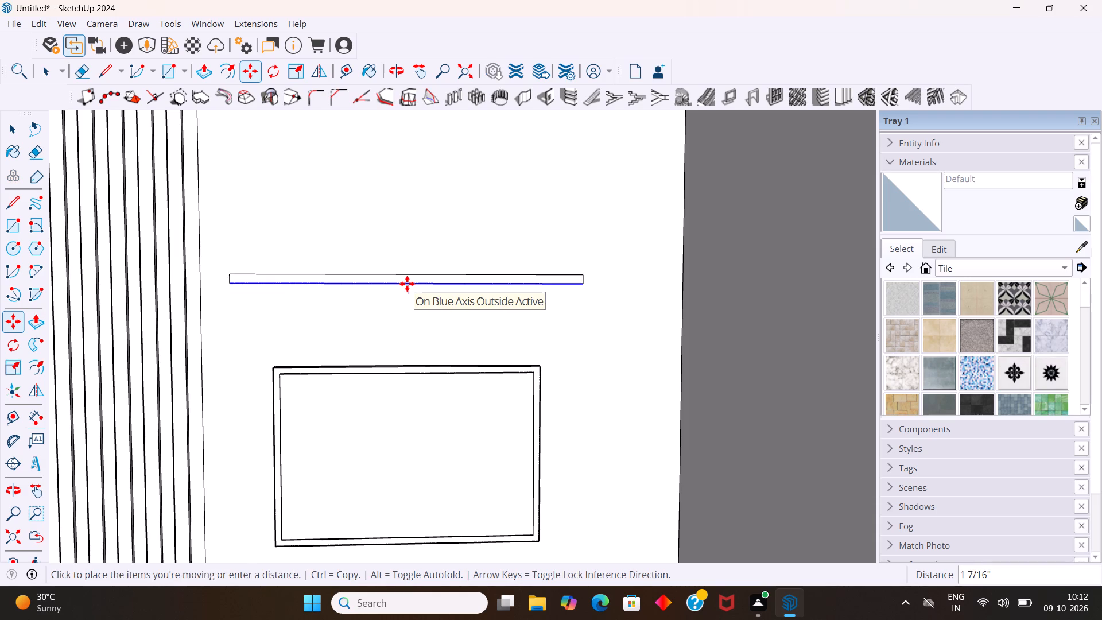
{"action": "scroll", "coordinate": [407, 284], "scroll_direction": "up", "scroll_amount": 1}
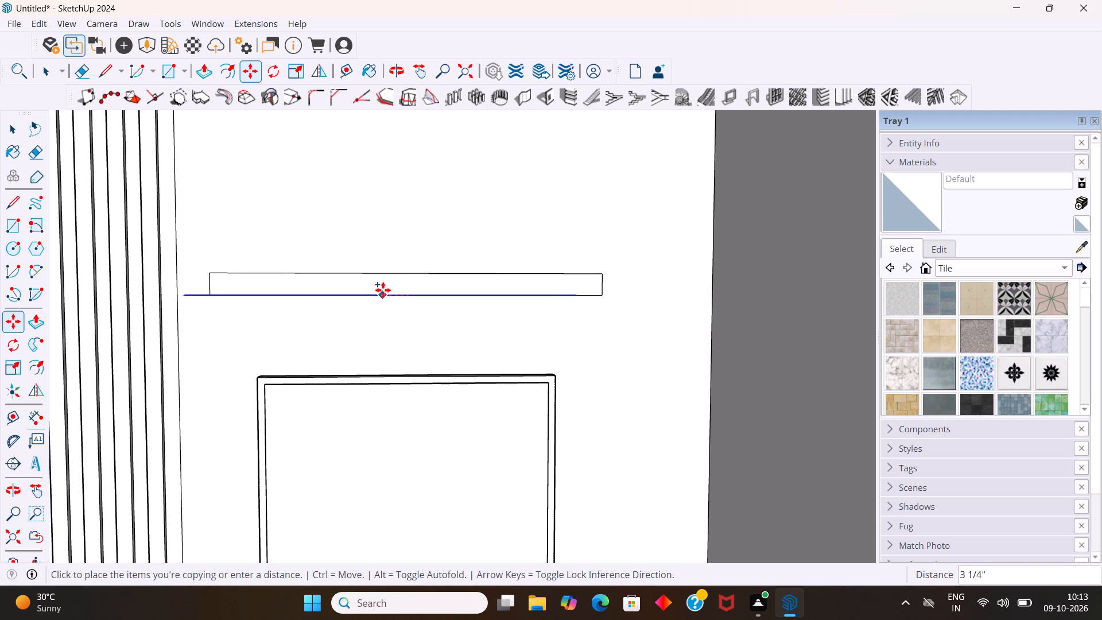
{"action": "scroll", "coordinate": [388, 285], "scroll_direction": "up", "scroll_amount": 3}
{"action": "middle_click_drag", "start_coordinate": [392, 289], "coordinate": [406, 303]}
{"action": "scroll", "coordinate": [406, 303], "scroll_direction": "up", "scroll_amount": 1}
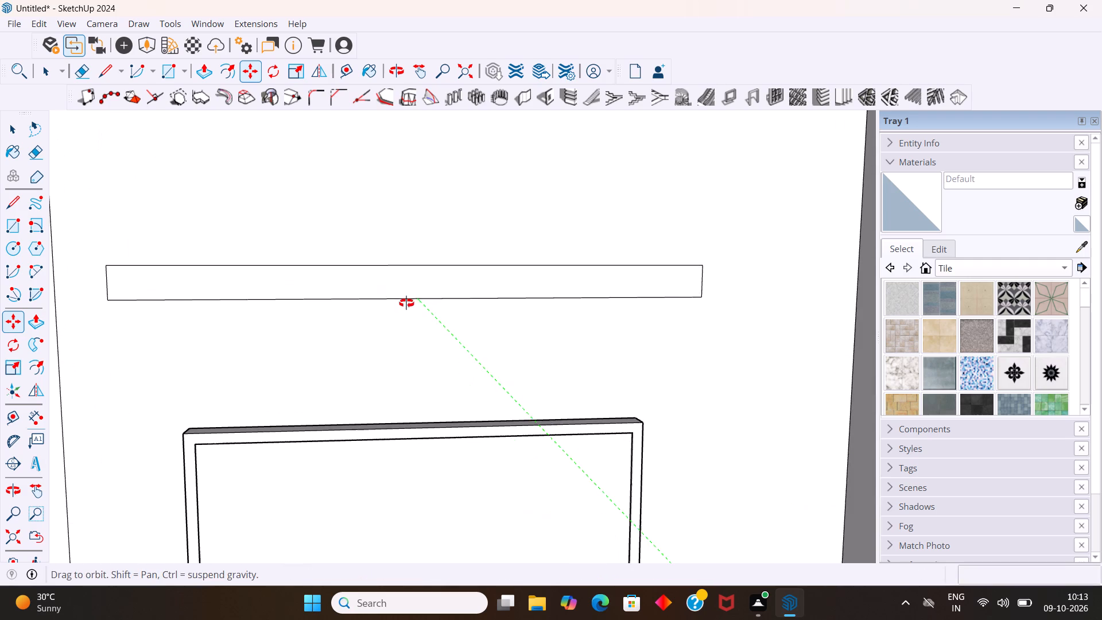
{"action": "middle_click_drag", "start_coordinate": [406, 303], "coordinate": [408, 303]}
{"action": "middle_click", "coordinate": [409, 299]}
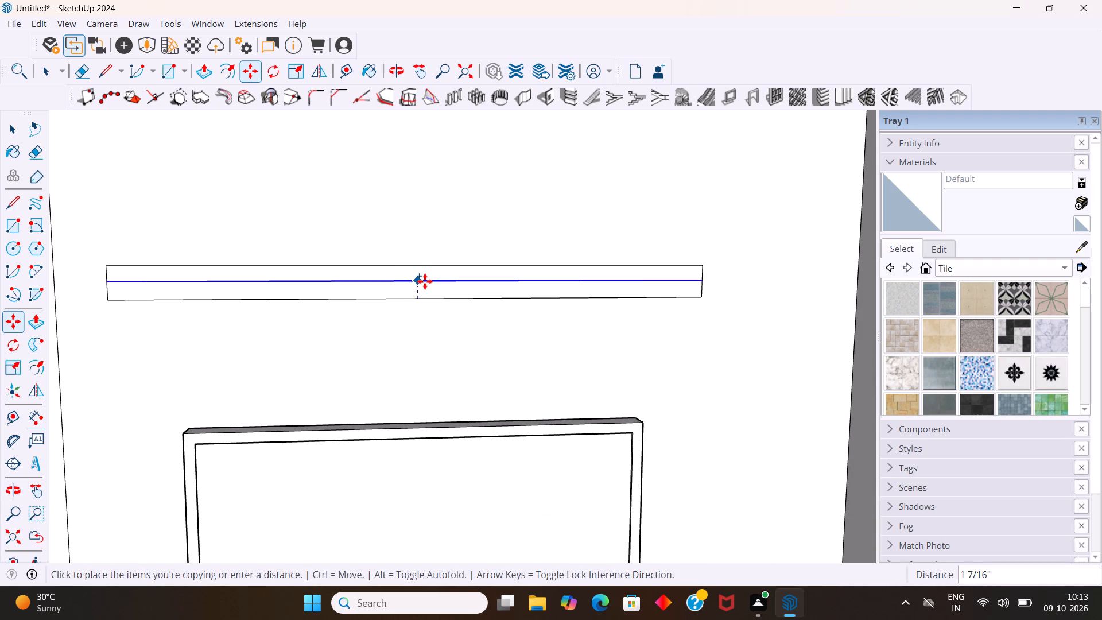
{"action": "left_click", "coordinate": [425, 281]}
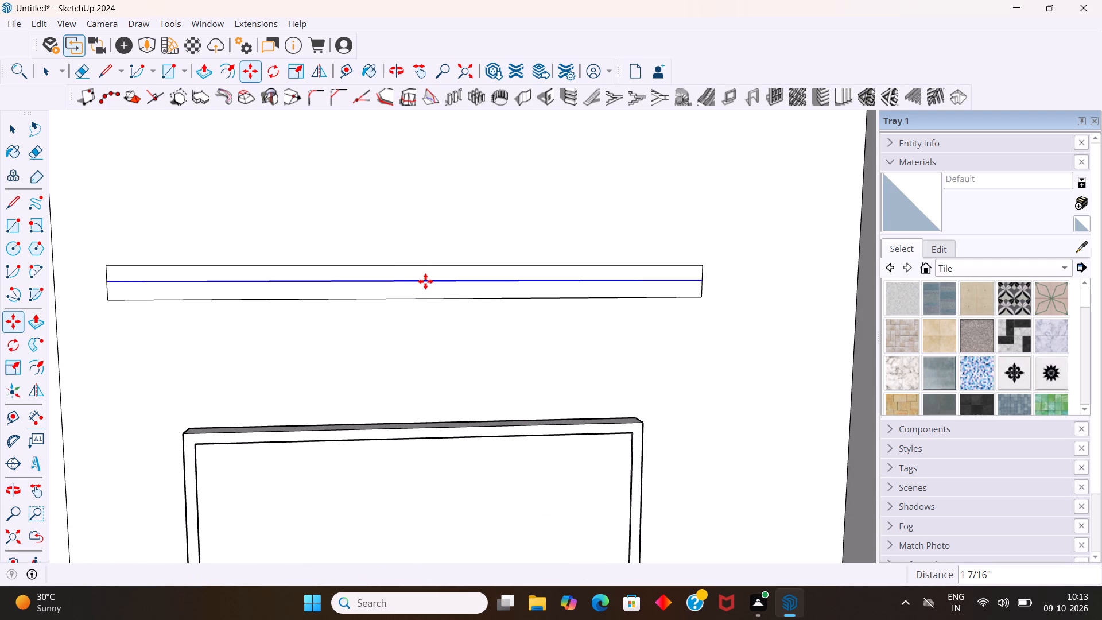
{"action": "key", "text": "space"}
Erase the original lower edge and the leftover end segments below the copied line, leaving a thinner strip.
{"action": "middle_click_drag", "start_coordinate": [410, 284], "coordinate": [415, 383]}
{"action": "key", "text": "e"}
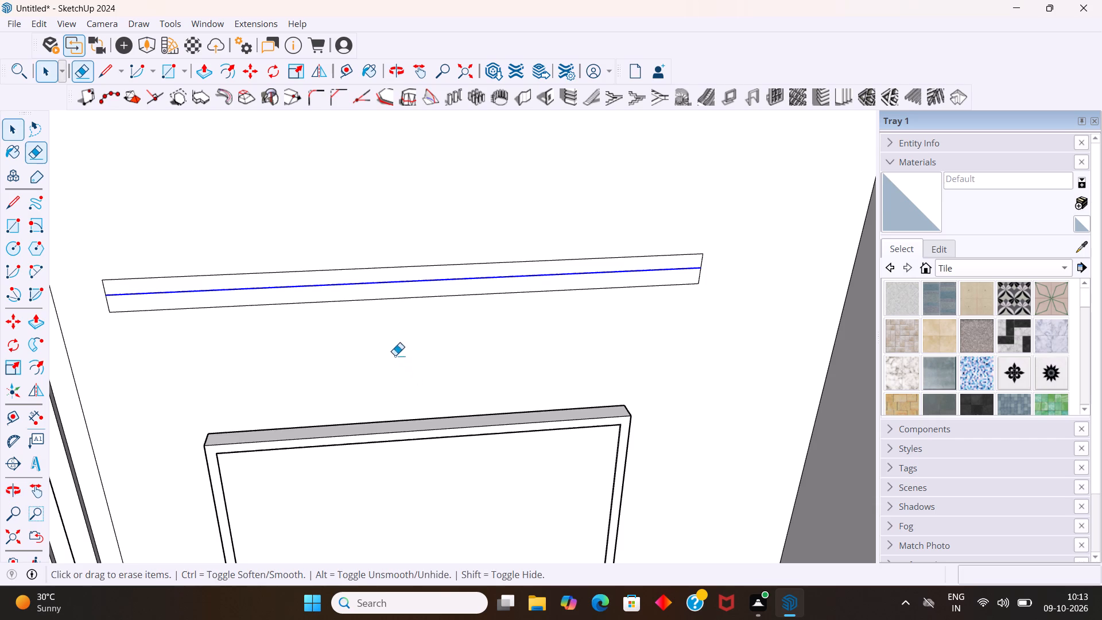
{"action": "scroll", "coordinate": [249, 320], "scroll_direction": "up", "scroll_amount": 3}
{"action": "left_click", "coordinate": [61, 303]}
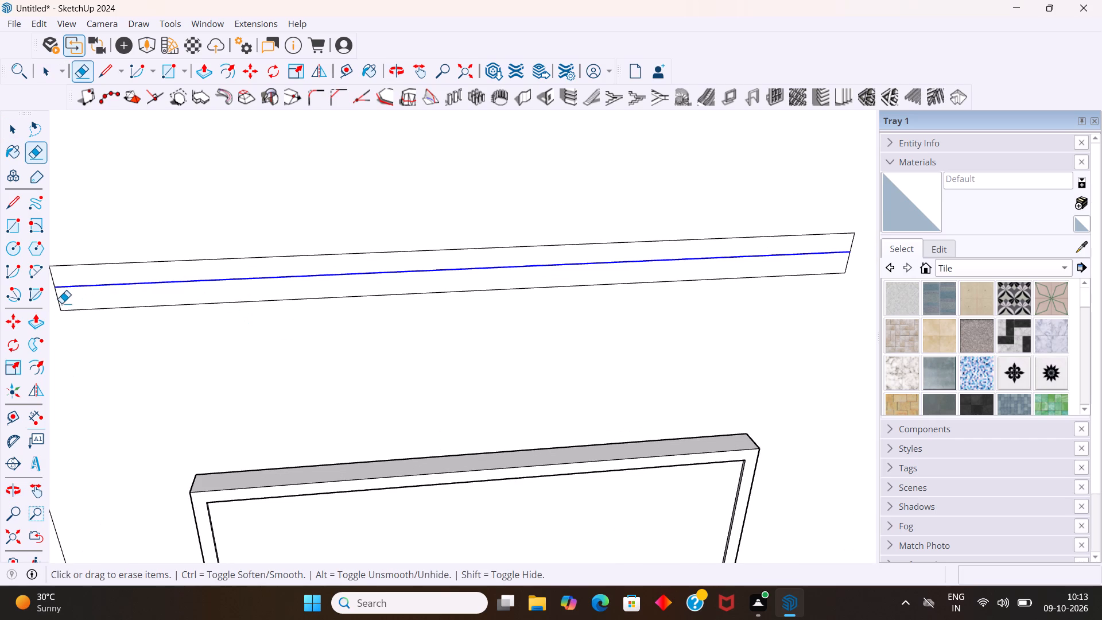
{"action": "left_click_drag", "start_coordinate": [58, 306], "coordinate": [112, 320]}
{"action": "scroll", "coordinate": [259, 320], "scroll_direction": "down", "scroll_amount": 4}
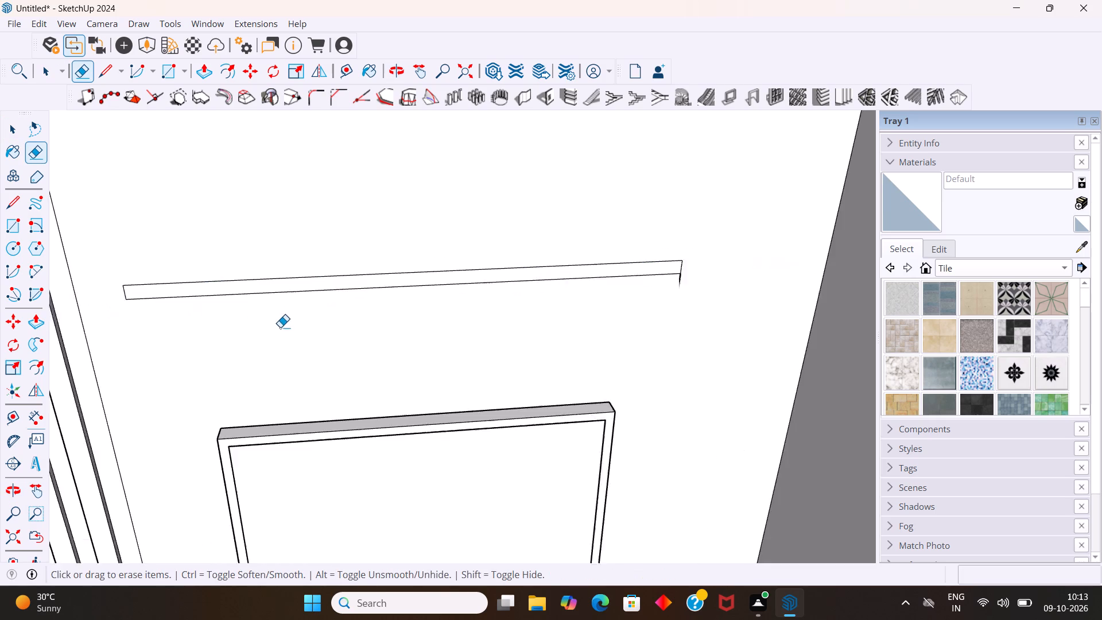
{"action": "scroll", "coordinate": [280, 327], "scroll_direction": "down", "scroll_amount": 1}
{"action": "scroll", "coordinate": [628, 302], "scroll_direction": "up", "scroll_amount": 9}
{"action": "left_click", "coordinate": [637, 260]}
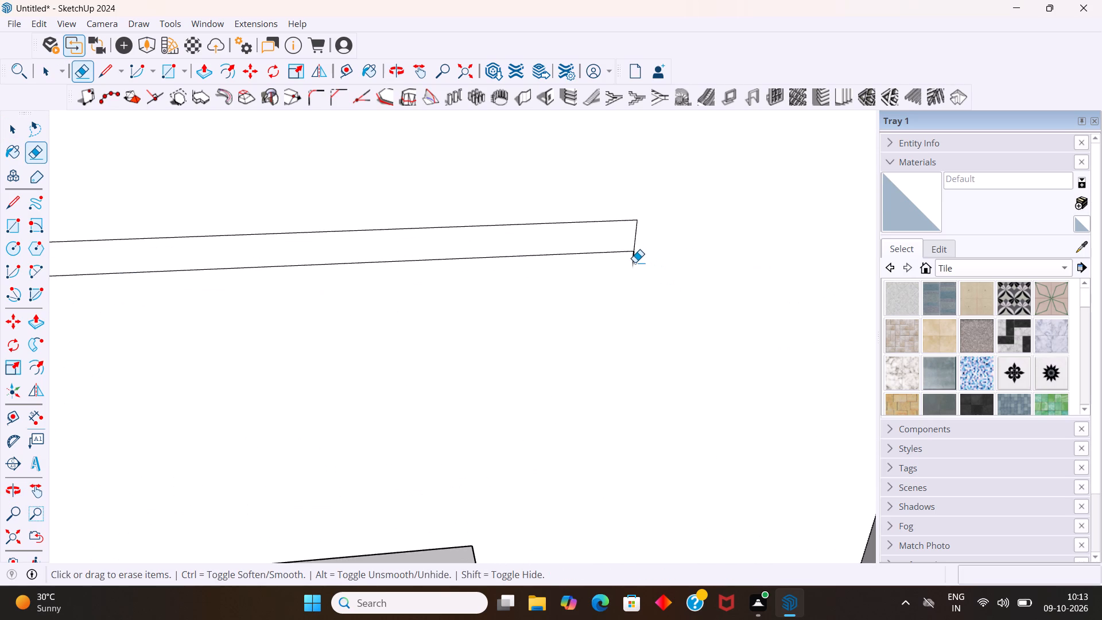
{"action": "left_click", "coordinate": [634, 262]}
{"action": "key", "text": "space"}
Push/Pull the thin strip's face 14" out from the back wall to form a shelf.
{"action": "scroll", "coordinate": [599, 262], "scroll_direction": "down", "scroll_amount": 5}
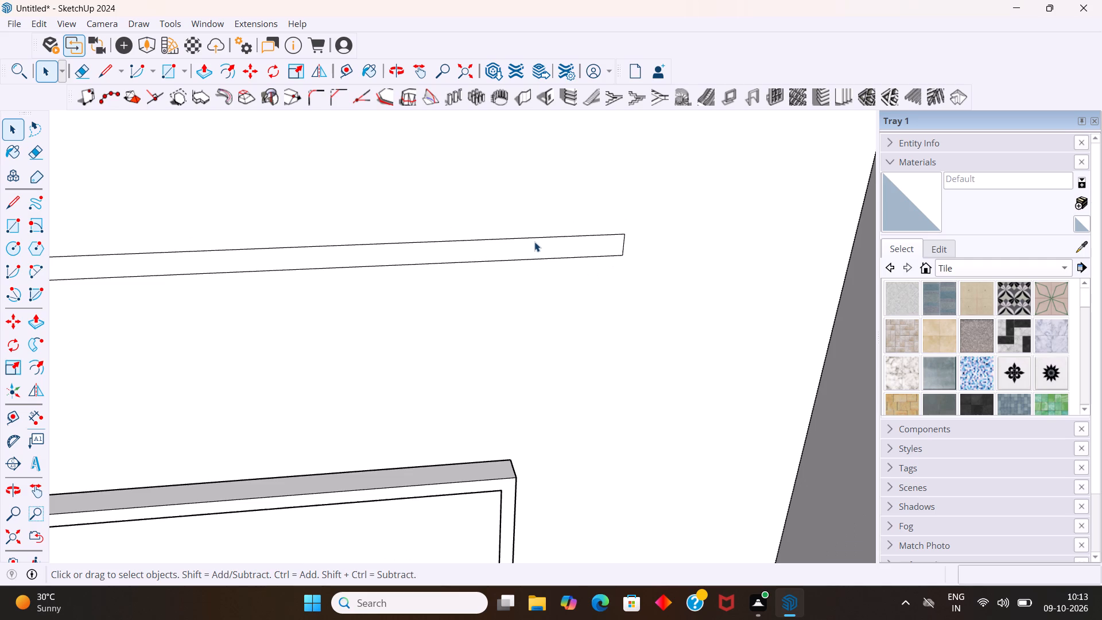
{"action": "scroll", "coordinate": [529, 238], "scroll_direction": "down", "scroll_amount": 5}
{"action": "scroll", "coordinate": [461, 250], "scroll_direction": "down", "scroll_amount": 4}
{"action": "left_click", "coordinate": [448, 247]}
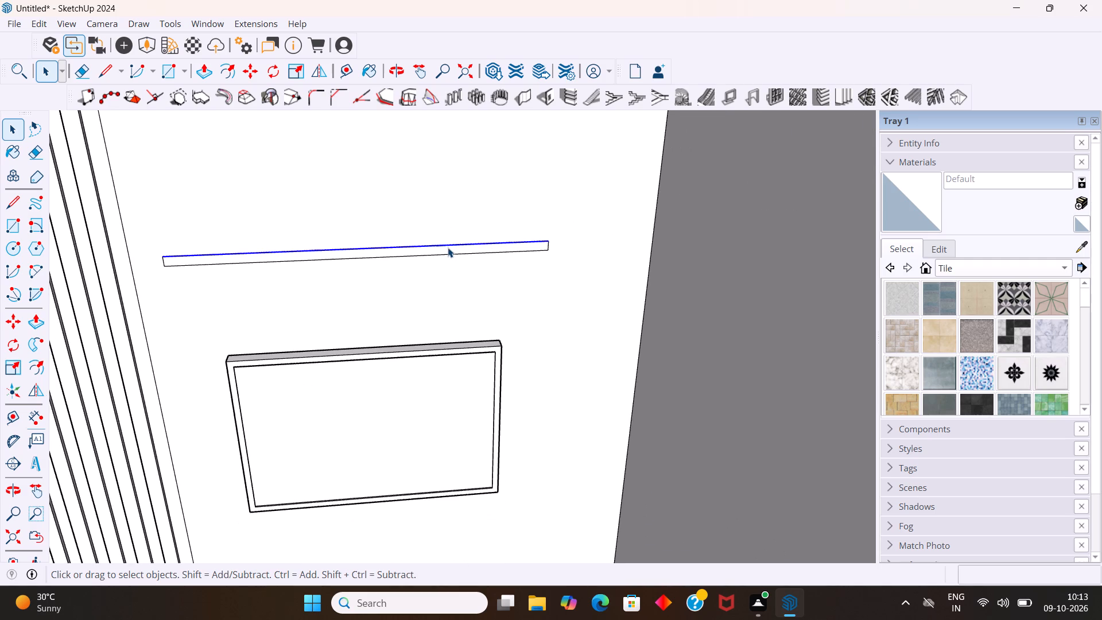
{"action": "scroll", "coordinate": [448, 247], "scroll_direction": "up", "scroll_amount": 8}
{"action": "left_click", "coordinate": [453, 250]}
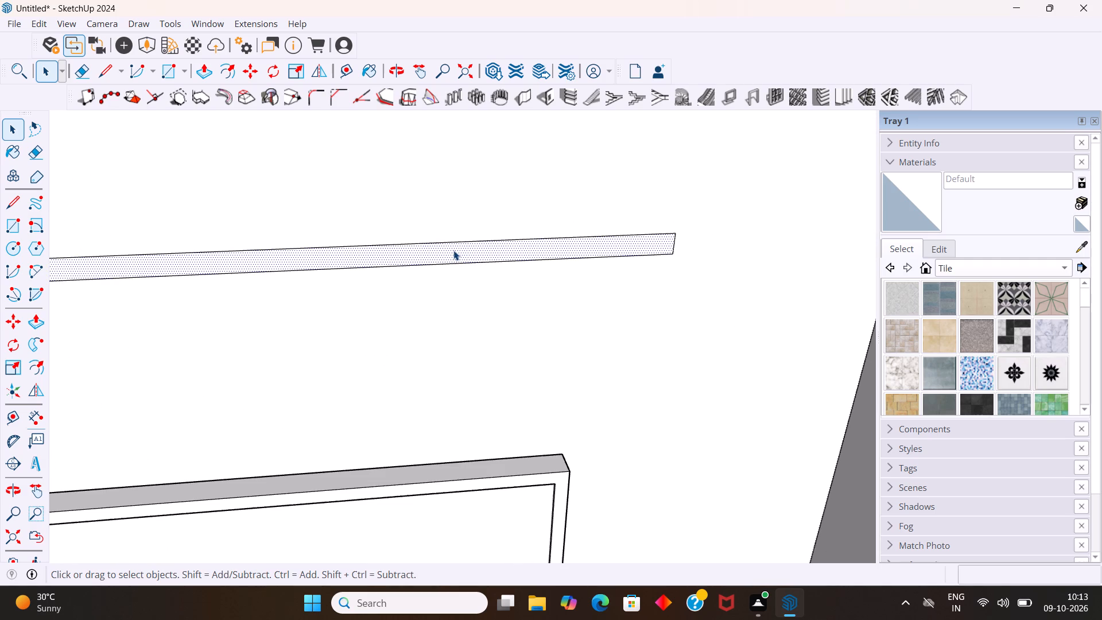
{"action": "key", "text": "p"}
{"action": "left_click_drag", "start_coordinate": [453, 249], "coordinate": [499, 345]}
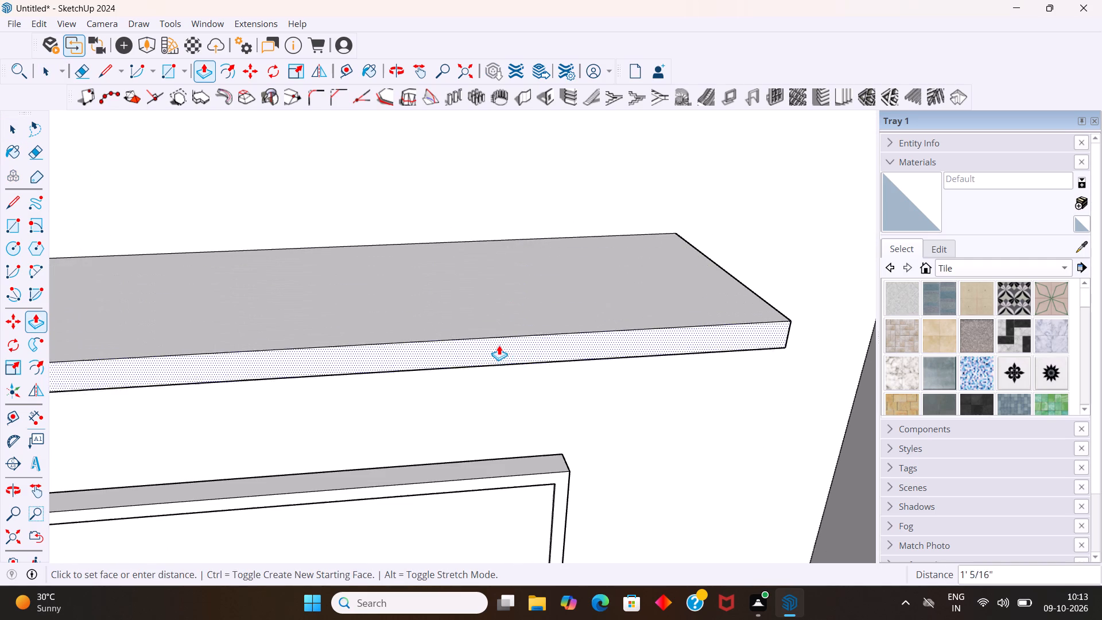
{"action": "left_click_drag", "start_coordinate": [499, 345], "coordinate": [499, 354]}
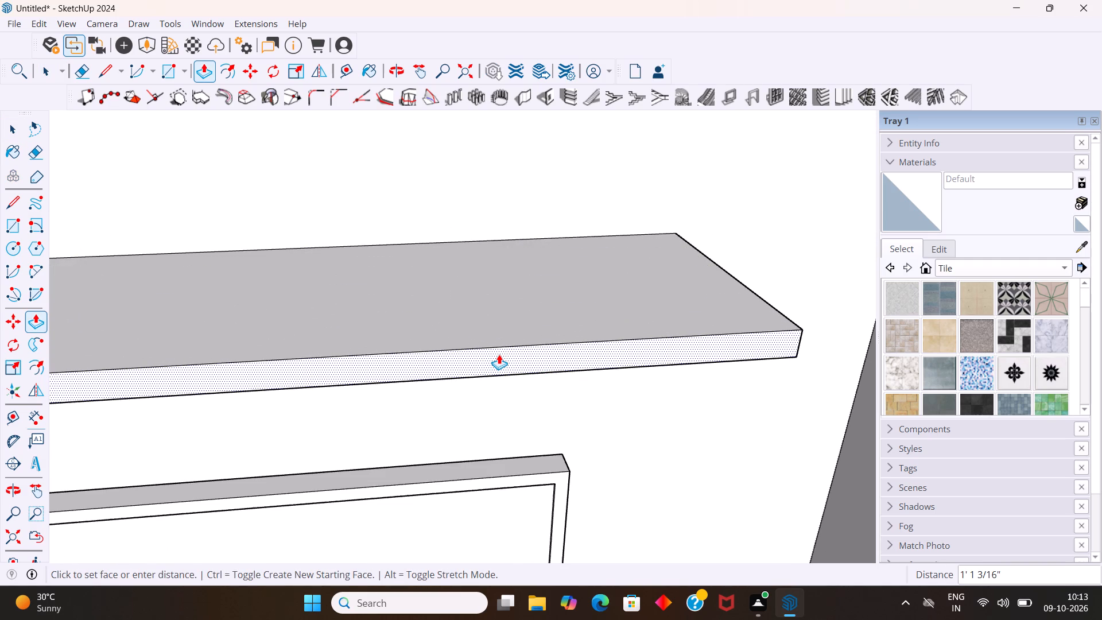
{"action": "left_click_drag", "start_coordinate": [499, 354], "coordinate": [499, 354]}
{"action": "key", "text": "1"}
{"action": "key", "text": "4"}
{"action": "key", "text": "Return"}
{"action": "key", "text": "space"}
Draw a 1" wide rectangle along the wall edge of the shelf's underside, spanning the shelf's full length.
{"action": "scroll", "coordinate": [499, 354], "scroll_direction": "down", "scroll_amount": 12}
{"action": "scroll", "coordinate": [519, 306], "scroll_direction": "down", "scroll_amount": 5}
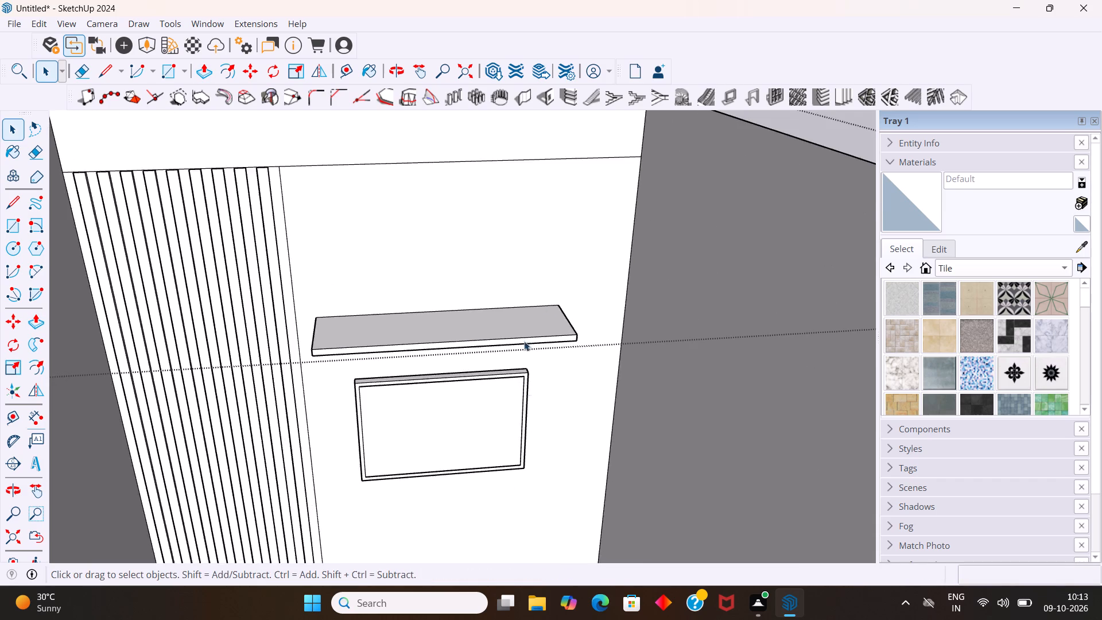
{"action": "middle_click_drag", "start_coordinate": [525, 421], "coordinate": [432, 235]}
{"action": "scroll", "coordinate": [416, 352], "scroll_direction": "up", "scroll_amount": 8}
{"action": "middle_click_drag", "start_coordinate": [418, 386], "coordinate": [432, 319]}
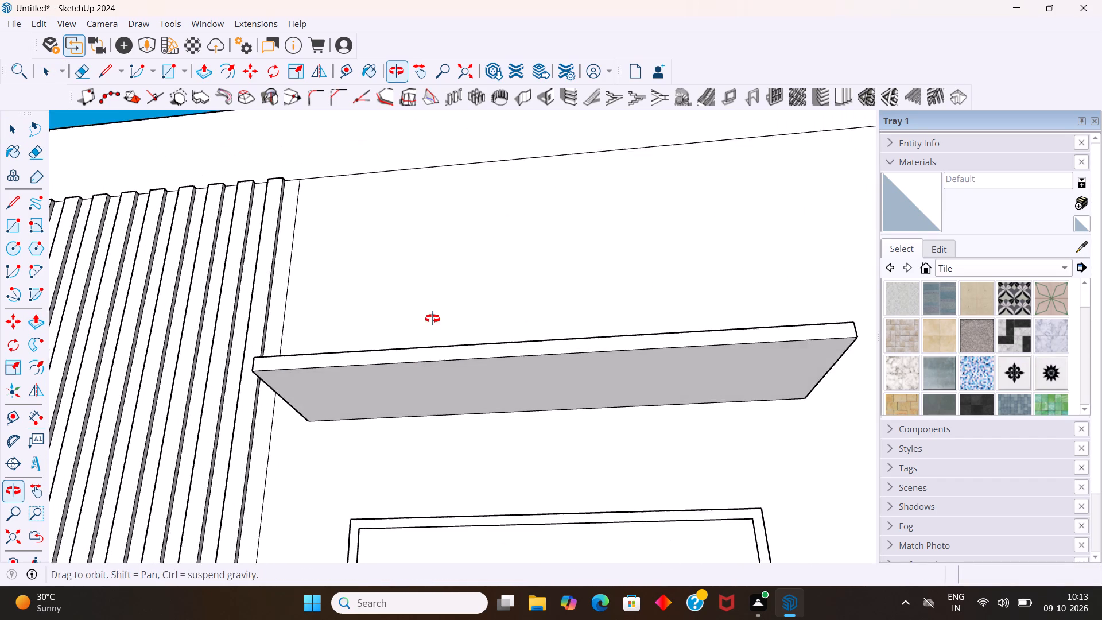
{"action": "middle_click_drag", "start_coordinate": [432, 319], "coordinate": [432, 312]}
{"action": "scroll", "coordinate": [414, 335], "scroll_direction": "up", "scroll_amount": 4}
{"action": "scroll", "coordinate": [360, 409], "scroll_direction": "up", "scroll_amount": 3}
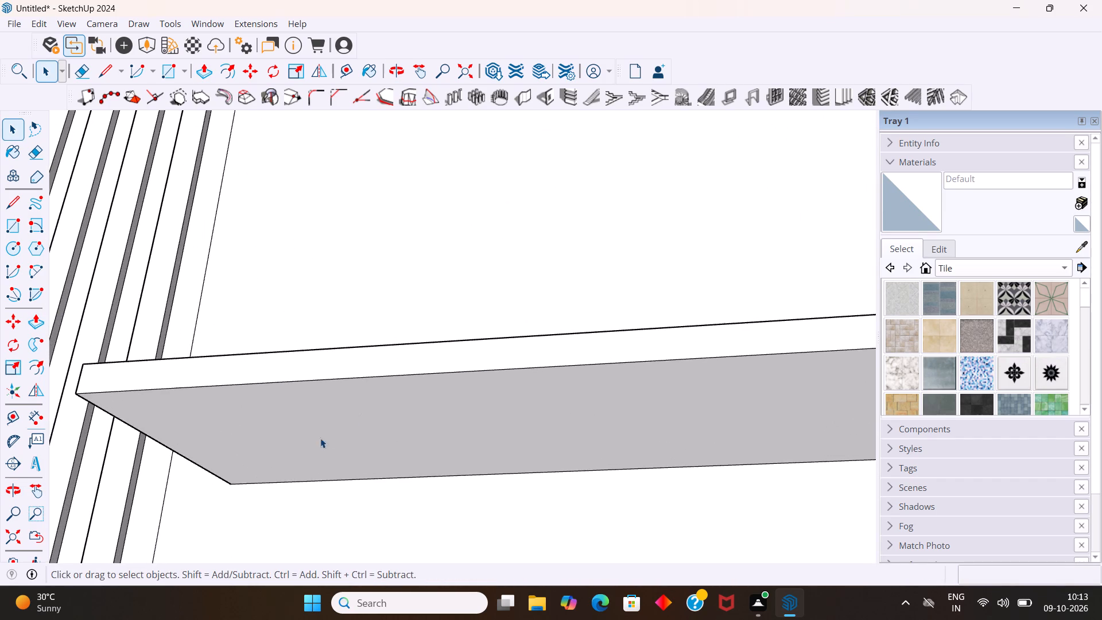
{"action": "key", "text": "r"}
{"action": "left_click", "coordinate": [224, 489]}
{"action": "scroll", "coordinate": [233, 467], "scroll_direction": "down", "scroll_amount": 6}
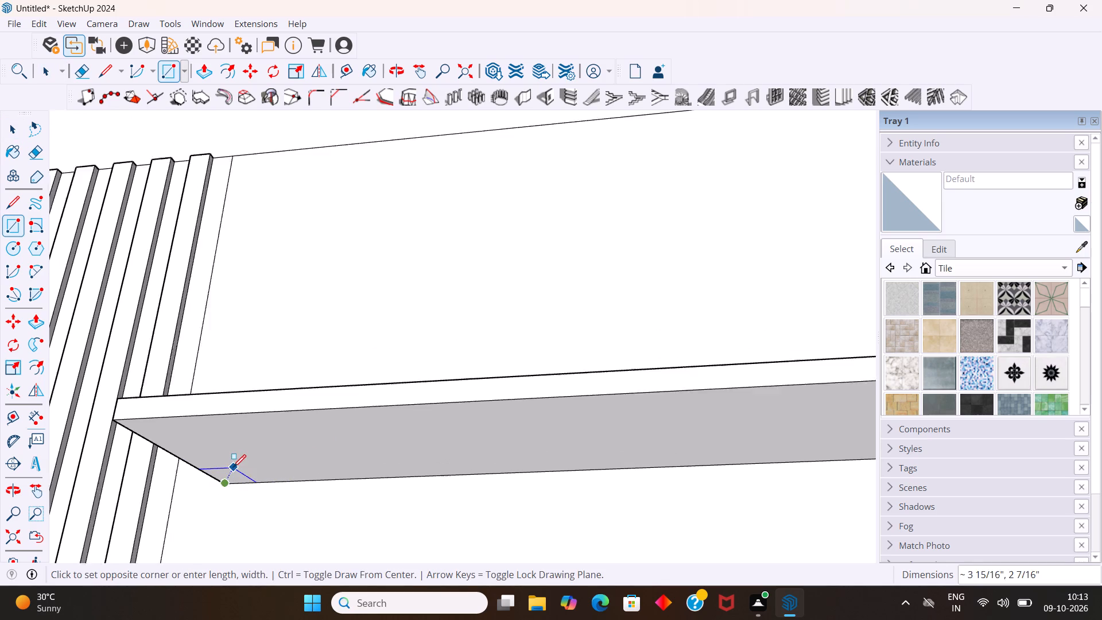
{"action": "scroll", "coordinate": [231, 462], "scroll_direction": "down", "scroll_amount": 2}
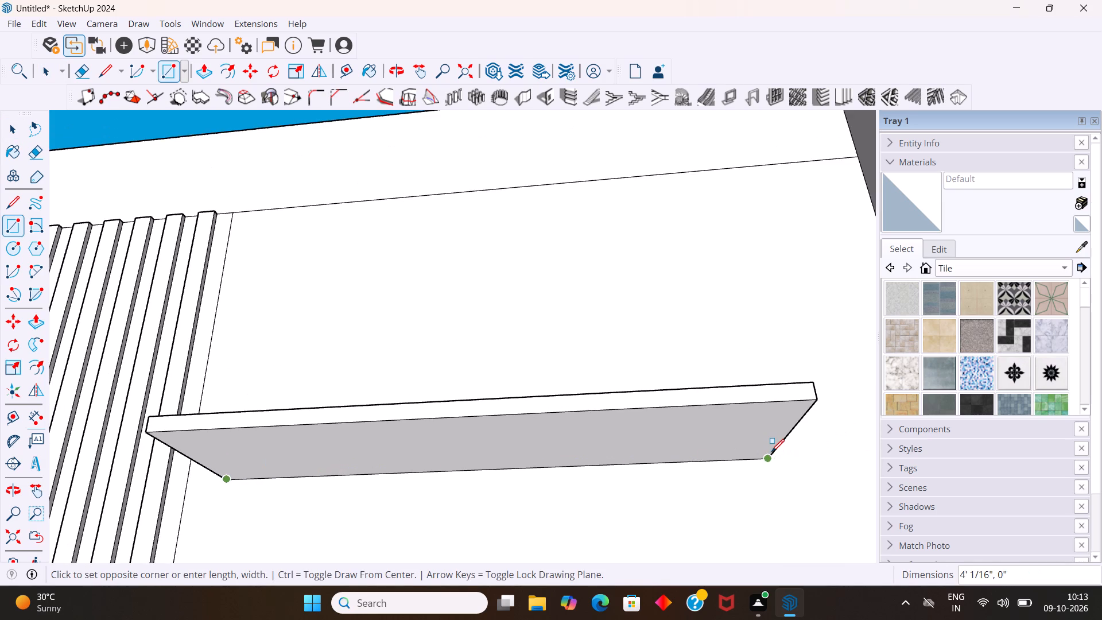
{"action": "scroll", "coordinate": [771, 452], "scroll_direction": "up", "scroll_amount": 8}
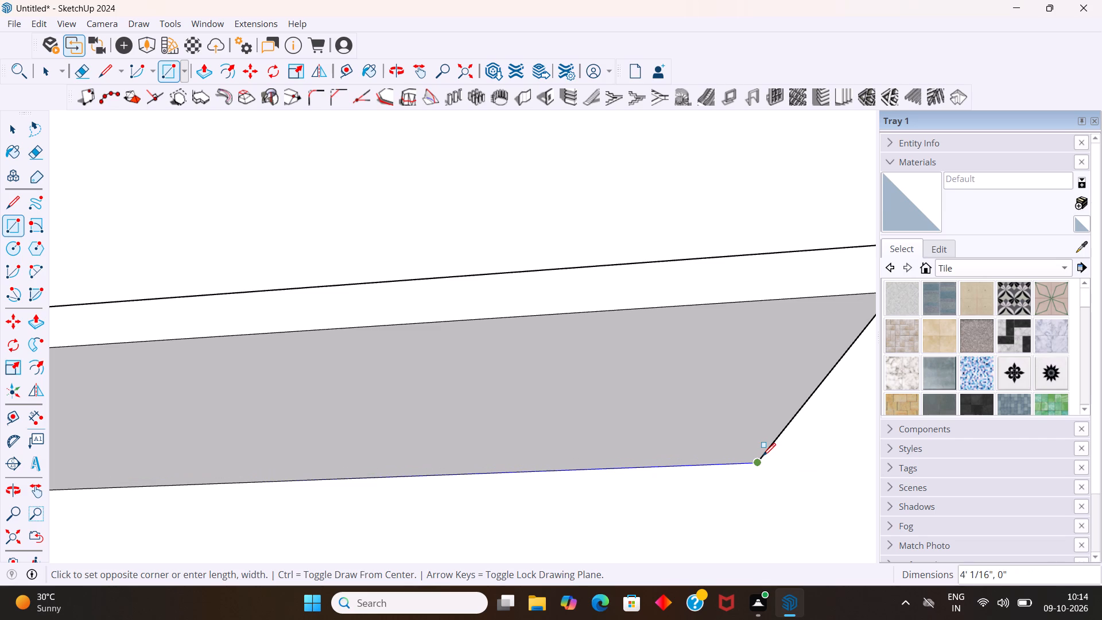
{"action": "scroll", "coordinate": [763, 456], "scroll_direction": "up", "scroll_amount": 4}
{"action": "middle_click_drag", "start_coordinate": [763, 451], "coordinate": [716, 331]}
{"action": "scroll", "coordinate": [716, 331], "scroll_direction": "up", "scroll_amount": 1}
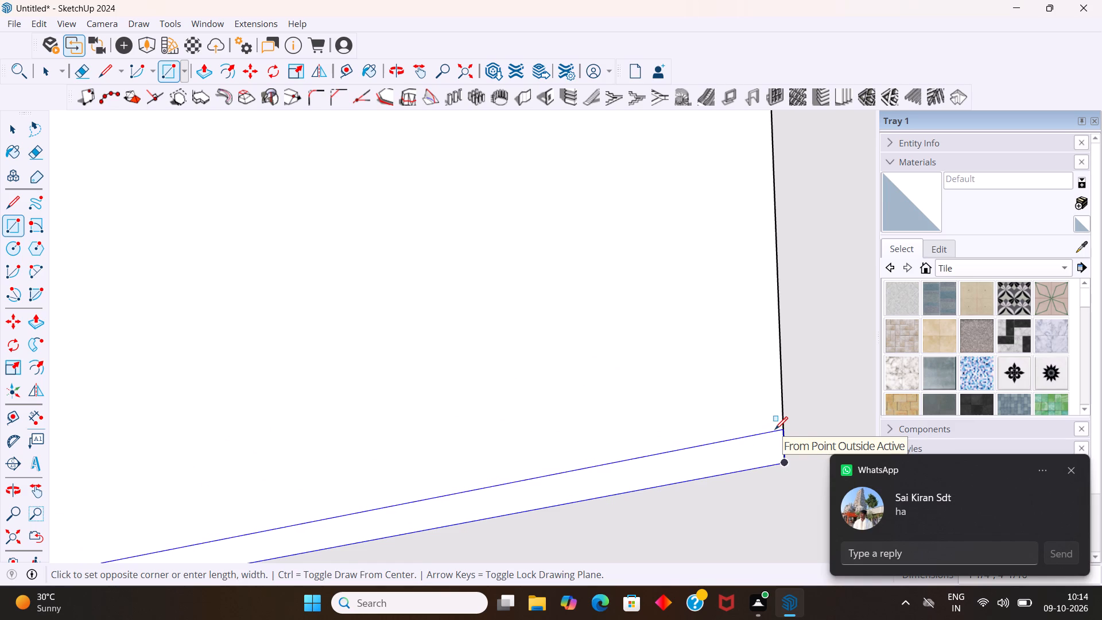
{"action": "key", "text": "1"}
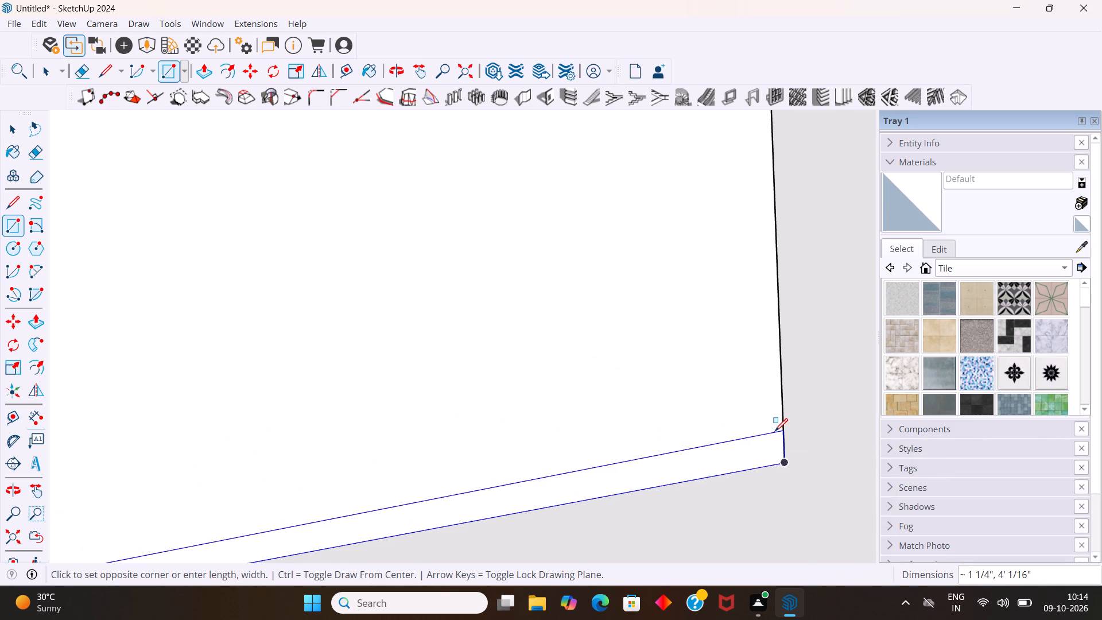
{"action": "key", "text": "Return"}
{"action": "key", "text": "space"}
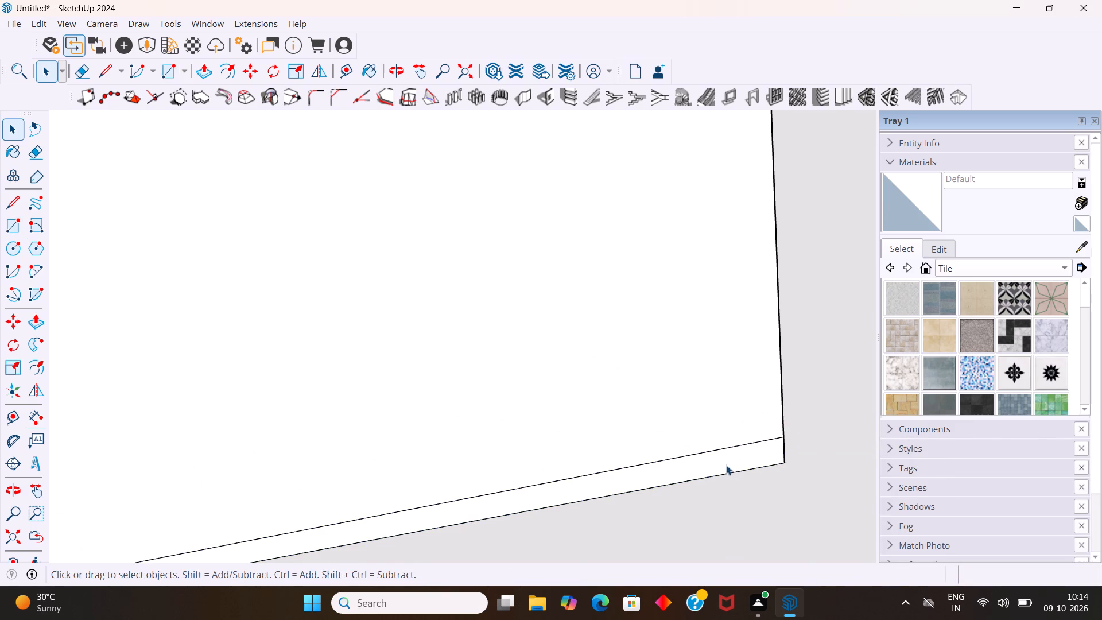
Push/Pull the narrow strip on the shelf's underside 0.2" downward.
{"action": "left_click", "coordinate": [725, 462]}
{"action": "key", "text": "p"}
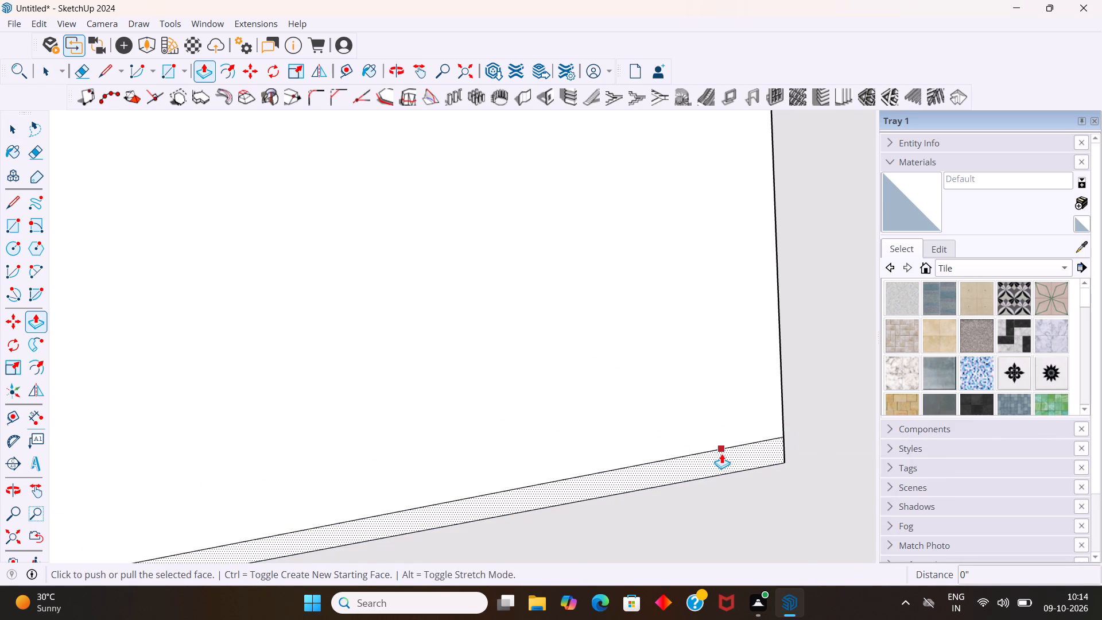
{"action": "left_click", "coordinate": [721, 455]}
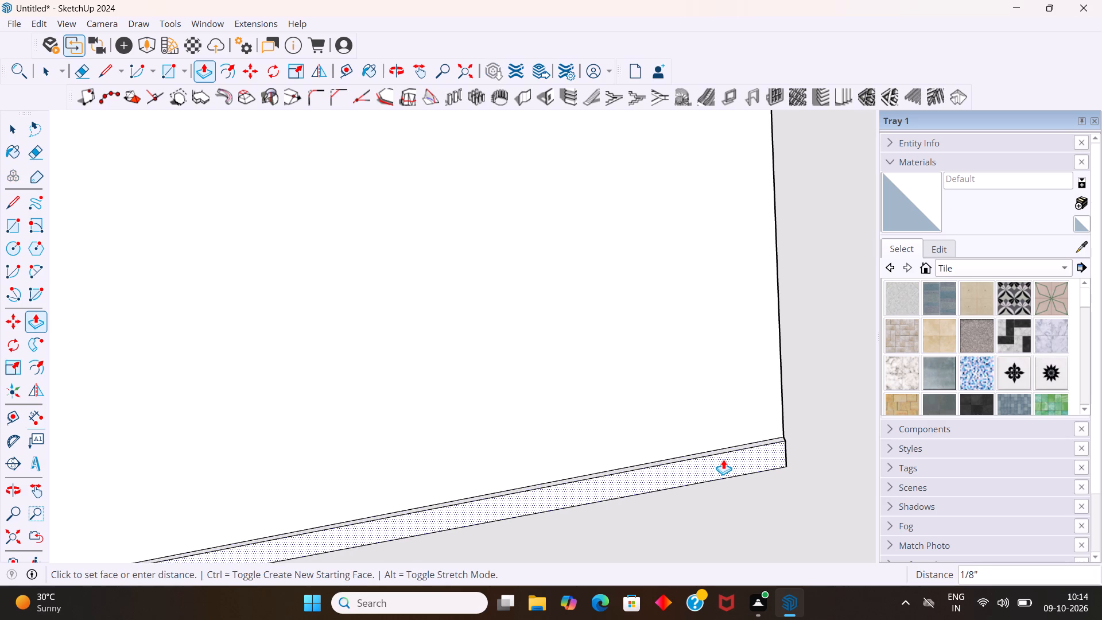
{"action": "type", "text": "0.2"}
{"action": "key", "text": "Return"}
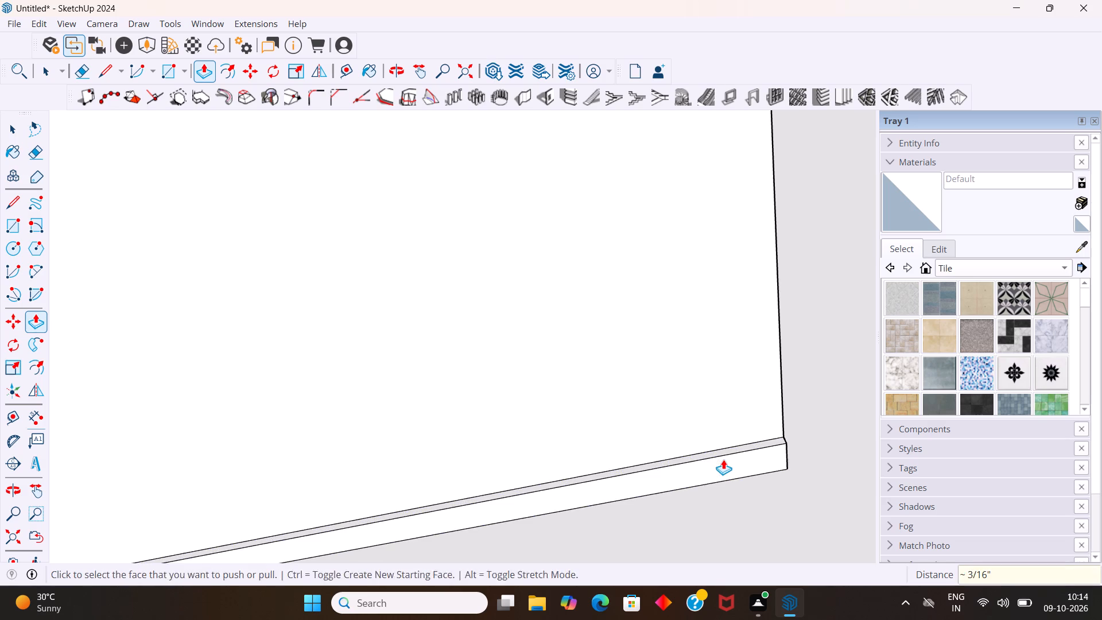
{"action": "key", "text": "space"}
Examine the shelf and its underside strip from several angles, along with the whole room.
{"action": "scroll", "coordinate": [713, 445], "scroll_direction": "down", "scroll_amount": 9}
{"action": "middle_click_drag", "start_coordinate": [638, 377], "coordinate": [641, 389]}
{"action": "middle_click_drag", "start_coordinate": [643, 398], "coordinate": [665, 551]}
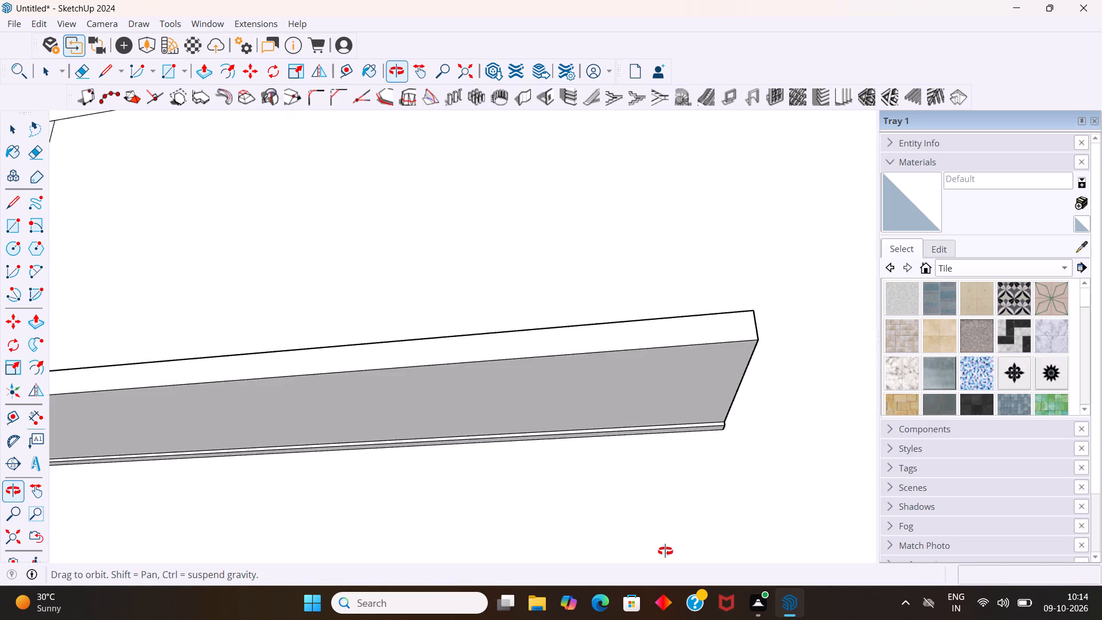
{"action": "middle_click_drag", "start_coordinate": [665, 551], "coordinate": [655, 541]}
{"action": "scroll", "coordinate": [591, 431], "scroll_direction": "down", "scroll_amount": 6}
{"action": "middle_click_drag", "start_coordinate": [560, 403], "coordinate": [569, 428]}
{"action": "middle_click", "coordinate": [569, 427]}
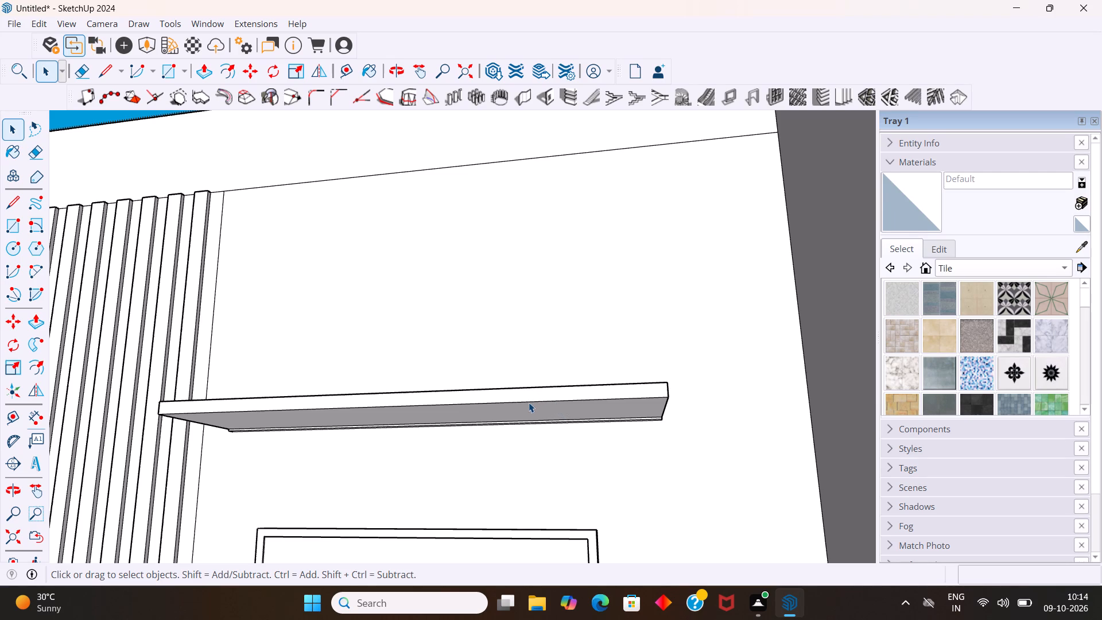
{"action": "scroll", "coordinate": [527, 394], "scroll_direction": "down", "scroll_amount": 5}
{"action": "middle_click_drag", "start_coordinate": [475, 395], "coordinate": [496, 463]}
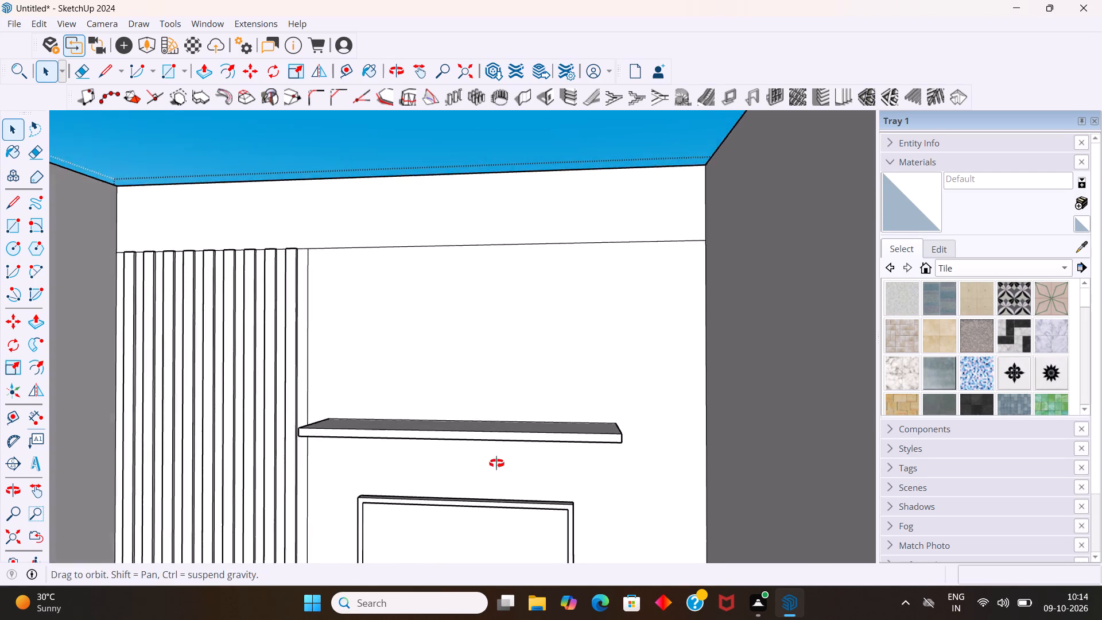
{"action": "middle_click_drag", "start_coordinate": [496, 463], "coordinate": [499, 469]}
{"action": "scroll", "coordinate": [497, 424], "scroll_direction": "down", "scroll_amount": 5}
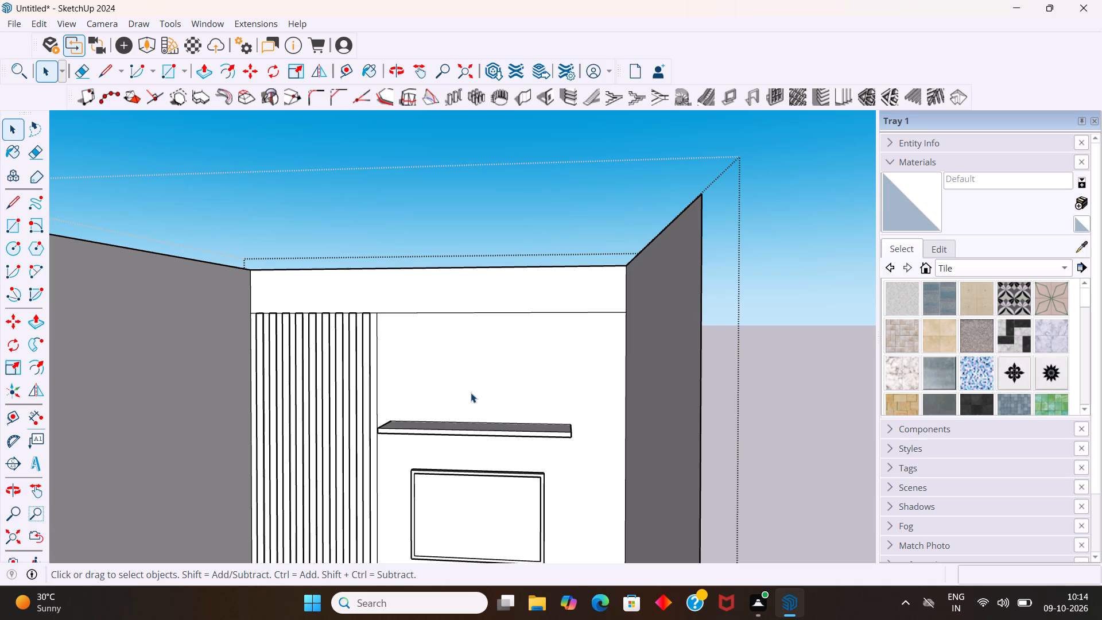
{"action": "scroll", "coordinate": [471, 394], "scroll_direction": "down", "scroll_amount": 12}
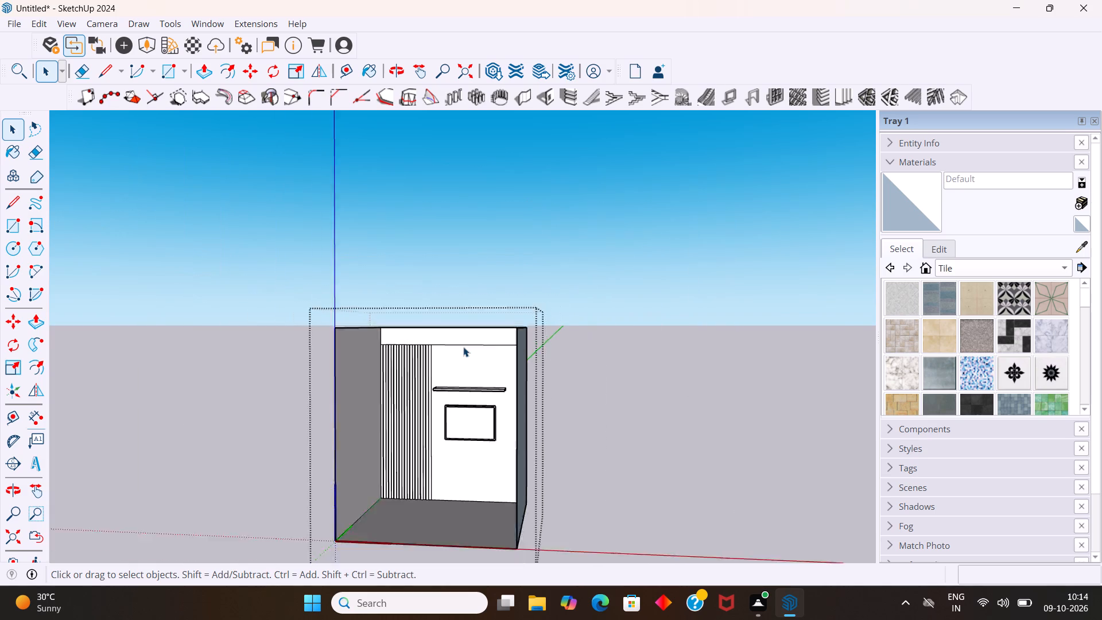
{"action": "scroll", "coordinate": [463, 347], "scroll_direction": "down", "scroll_amount": 2}
{"action": "scroll", "coordinate": [460, 463], "scroll_direction": "up", "scroll_amount": 10}
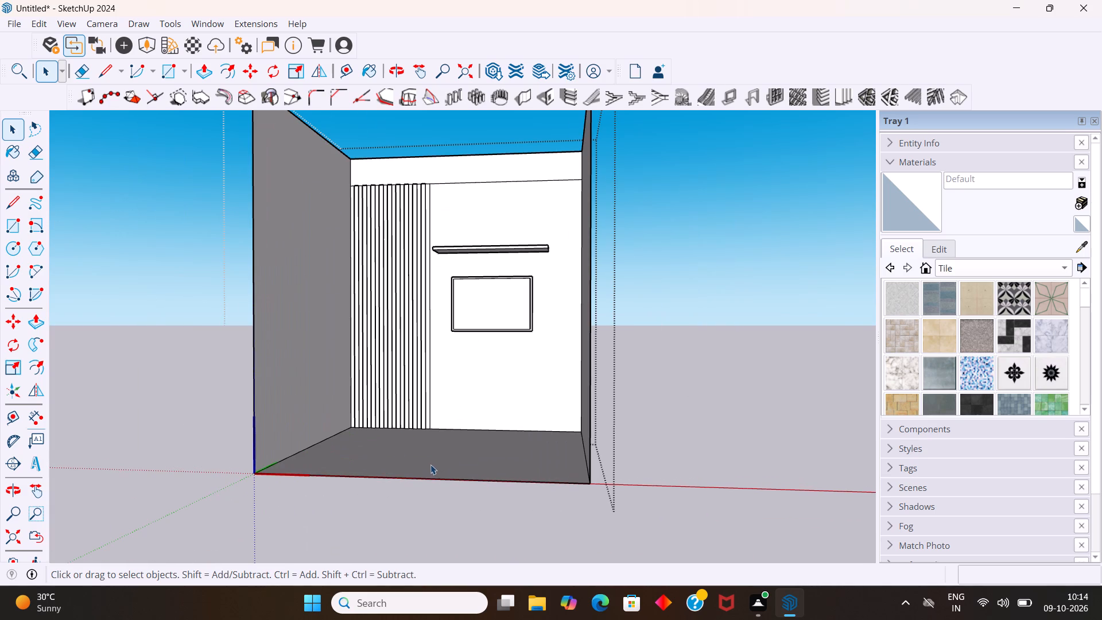
Examine the back wall as a whole and the top ends of its fluted section up close.
{"action": "scroll", "coordinate": [426, 466], "scroll_direction": "up", "scroll_amount": 3}
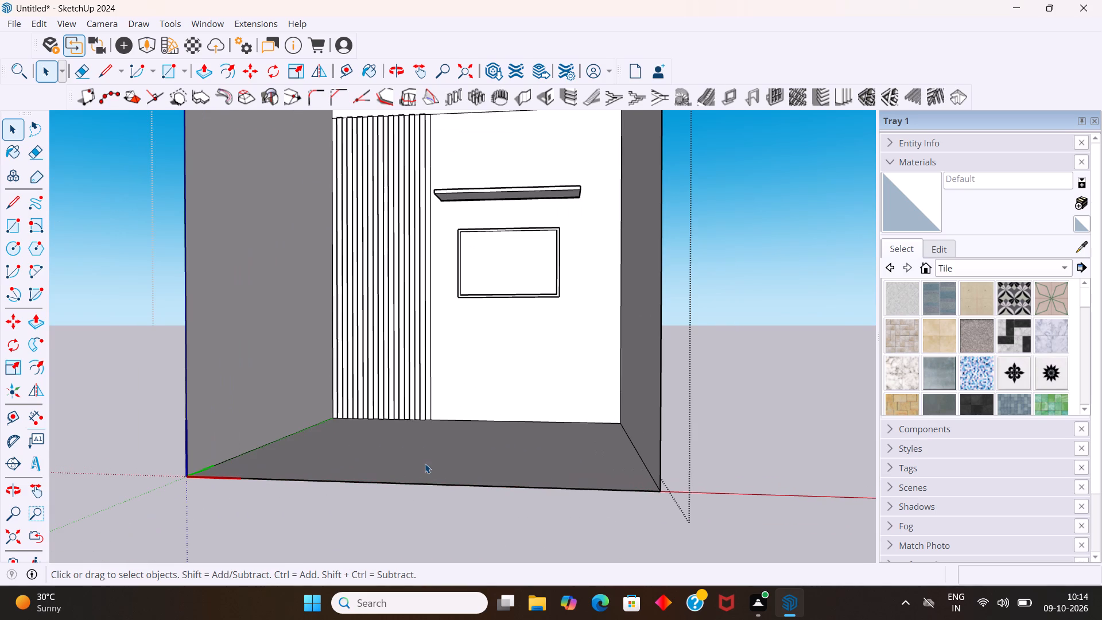
{"action": "middle_click", "coordinate": [425, 463]}
{"action": "middle_click", "coordinate": [422, 466]}
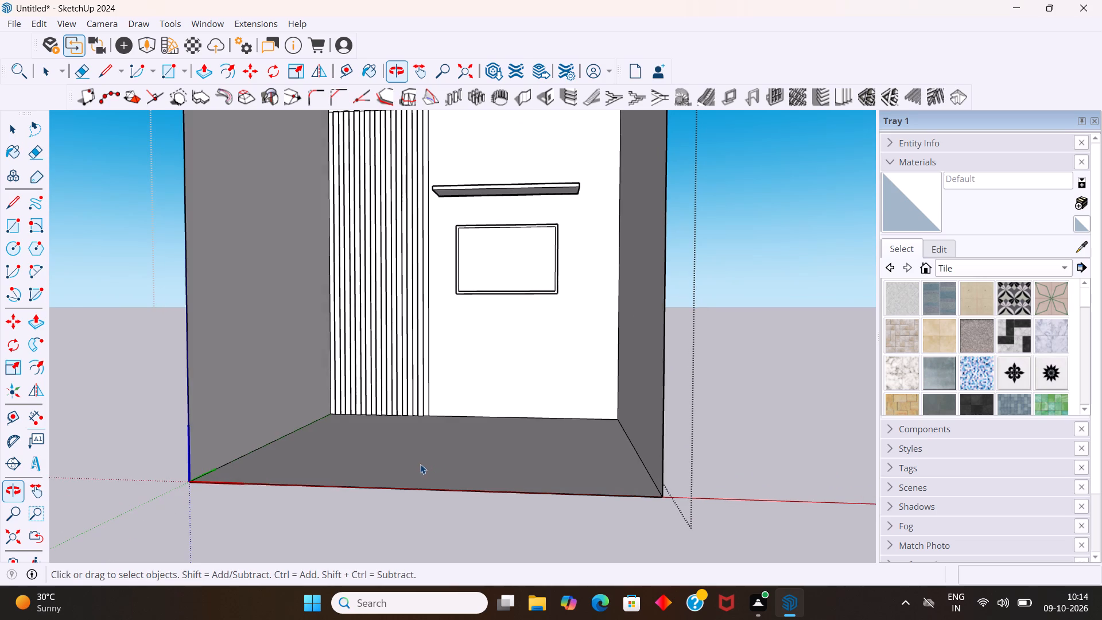
{"action": "scroll", "coordinate": [412, 452], "scroll_direction": "down", "scroll_amount": 5}
{"action": "middle_click_drag", "start_coordinate": [412, 438], "coordinate": [421, 452]}
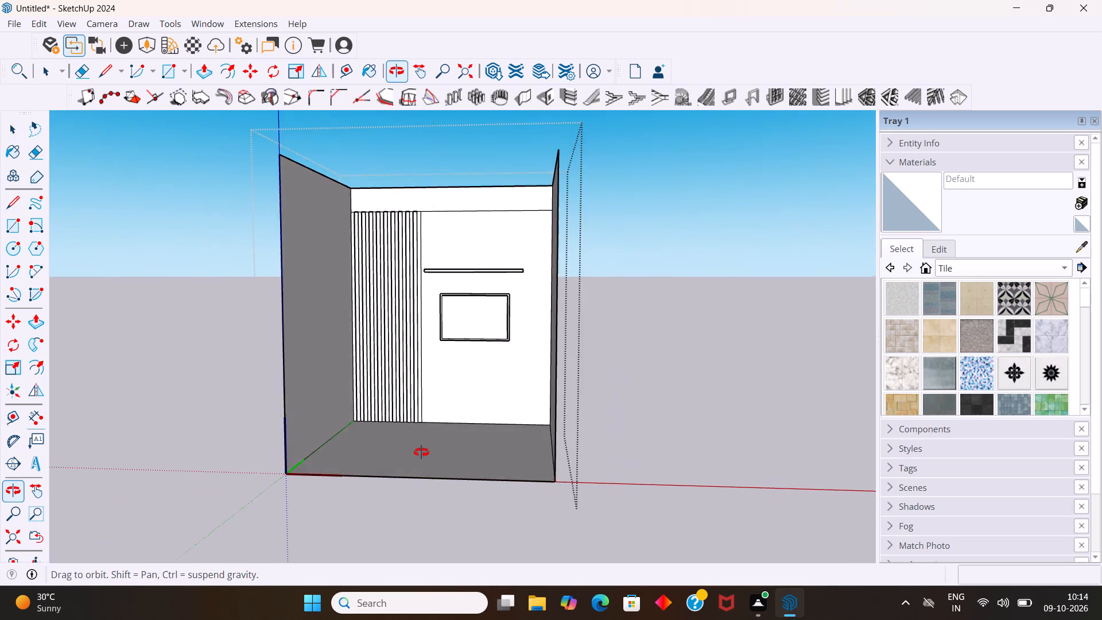
{"action": "middle_click_drag", "start_coordinate": [421, 452], "coordinate": [426, 454]}
{"action": "scroll", "coordinate": [453, 324], "scroll_direction": "up", "scroll_amount": 5}
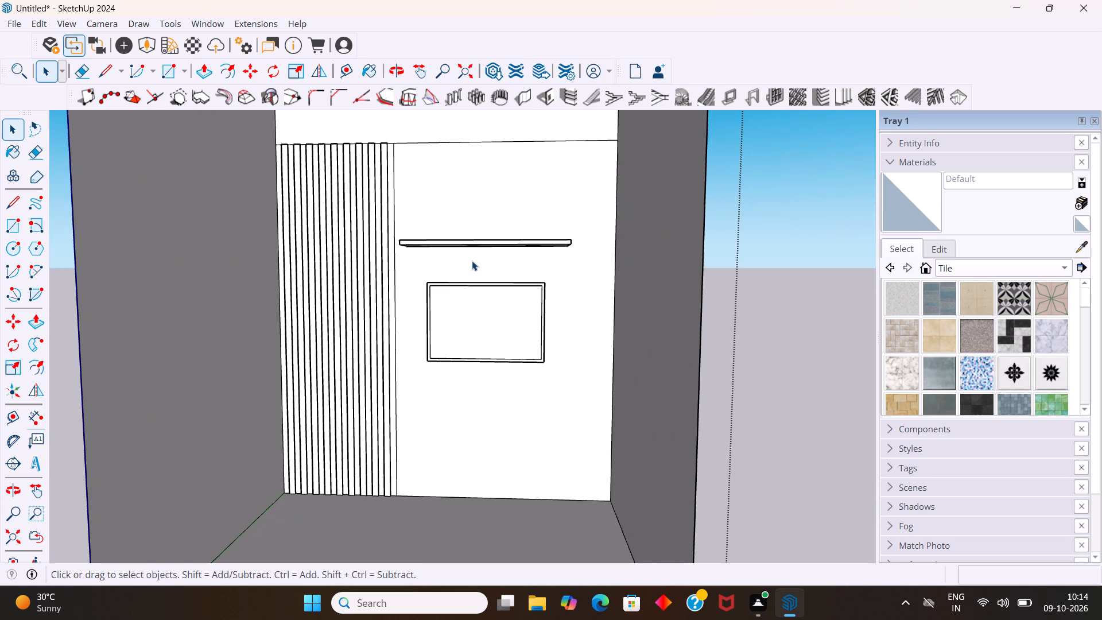
{"action": "scroll", "coordinate": [471, 262], "scroll_direction": "down", "scroll_amount": 4}
{"action": "scroll", "coordinate": [371, 177], "scroll_direction": "up", "scroll_amount": 6}
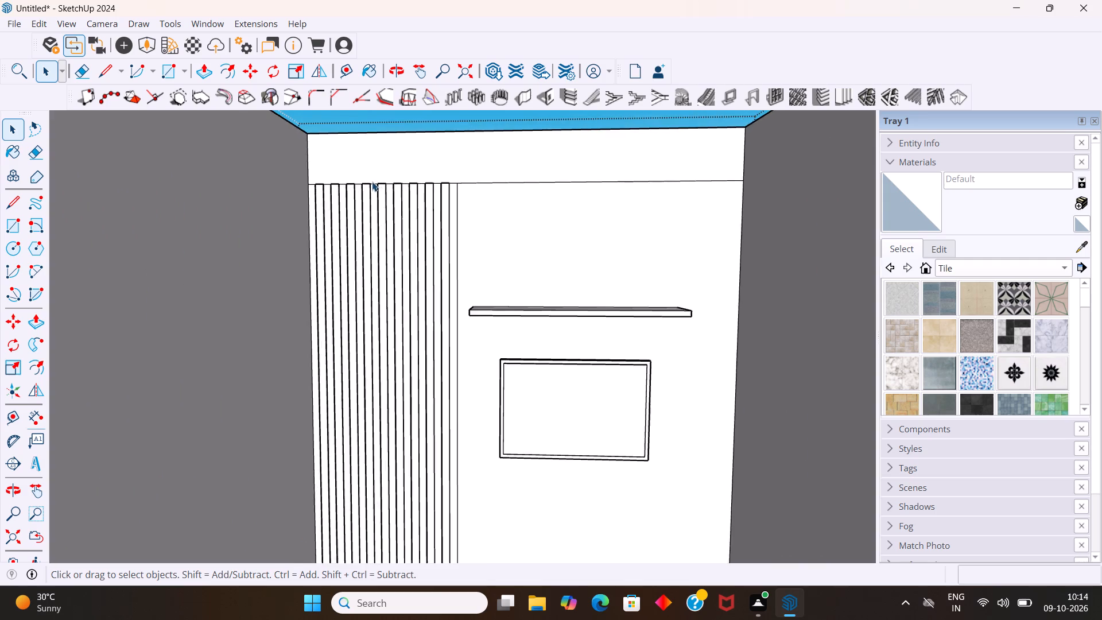
{"action": "scroll", "coordinate": [373, 181], "scroll_direction": "up", "scroll_amount": 10}
{"action": "middle_click_drag", "start_coordinate": [372, 177], "coordinate": [372, 220]}
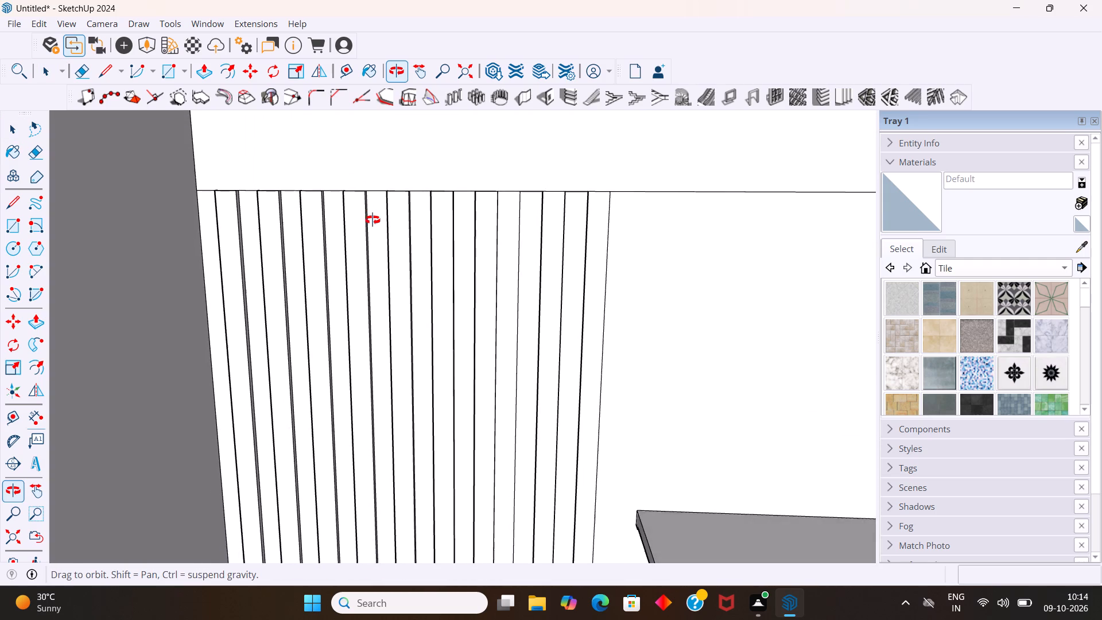
{"action": "middle_click_drag", "start_coordinate": [372, 220], "coordinate": [382, 377]}
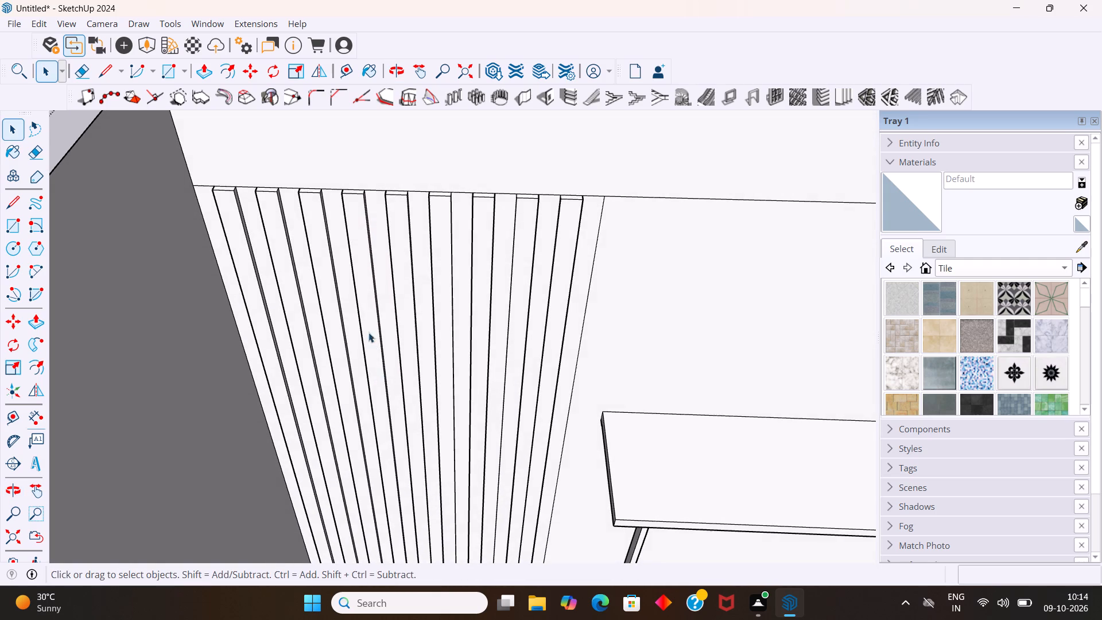
{"action": "scroll", "coordinate": [350, 307], "scroll_direction": "up", "scroll_amount": 1}
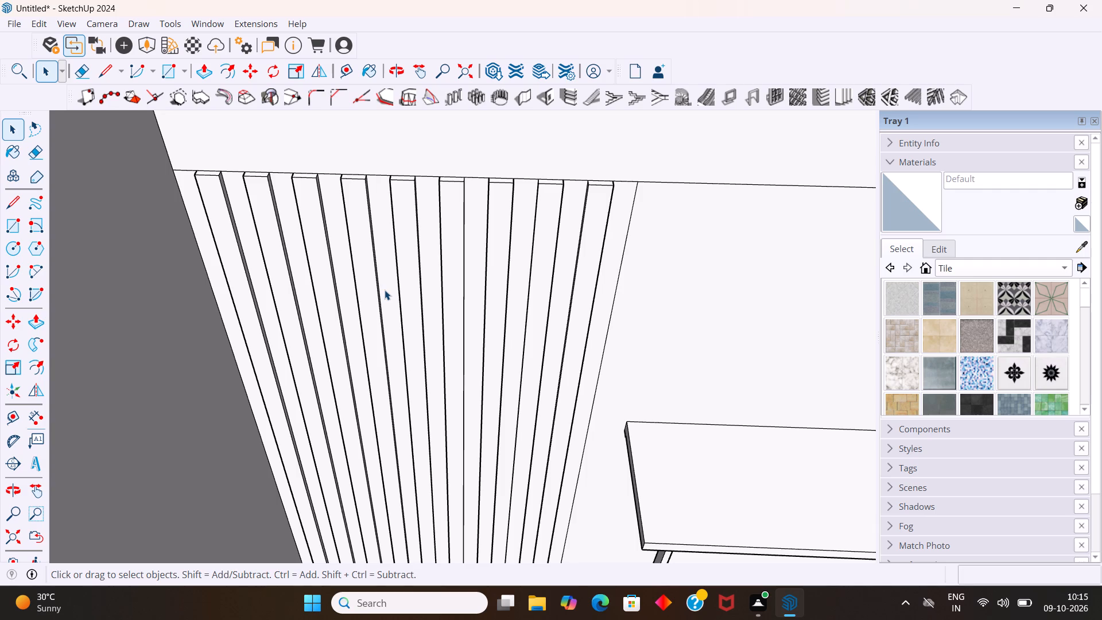
{"action": "scroll", "coordinate": [378, 249], "scroll_direction": "down", "scroll_amount": 4}
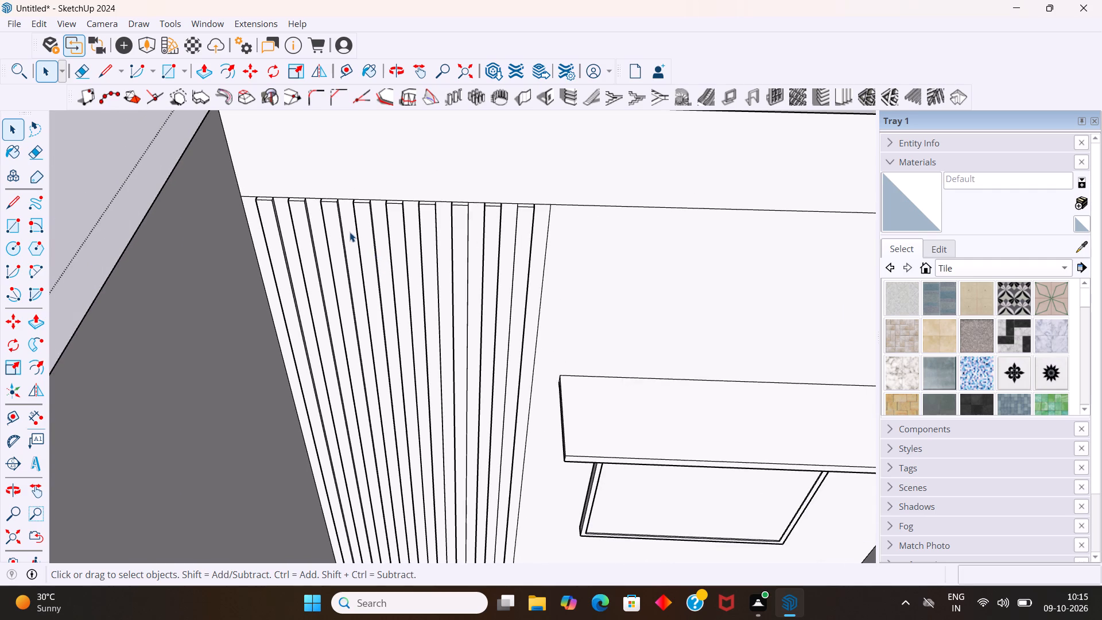
{"action": "scroll", "coordinate": [360, 168], "scroll_direction": "down", "scroll_amount": 2}
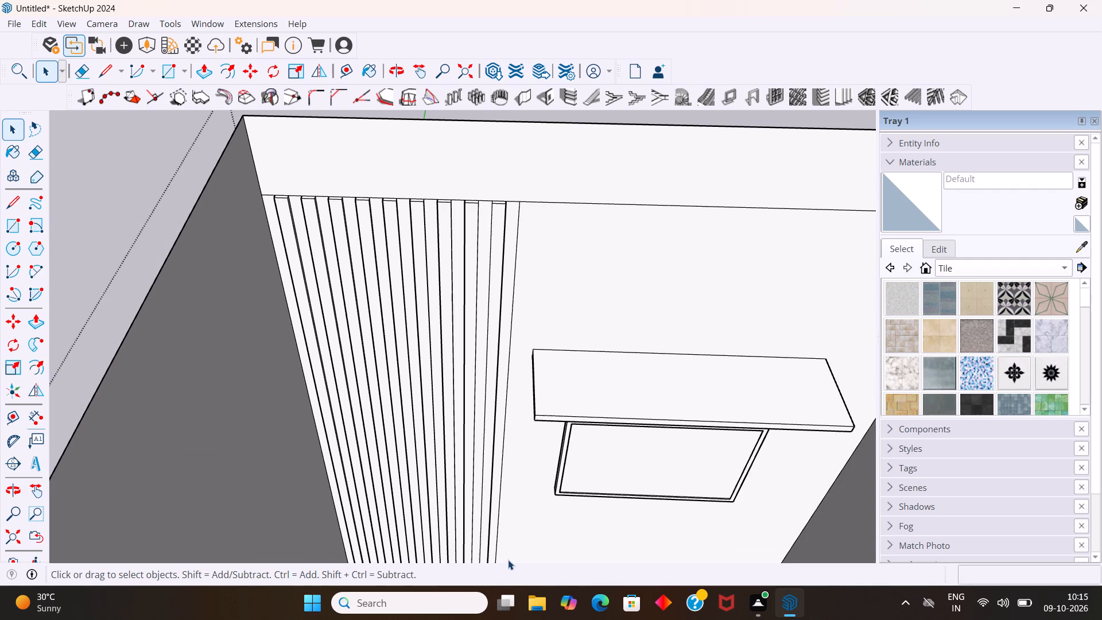
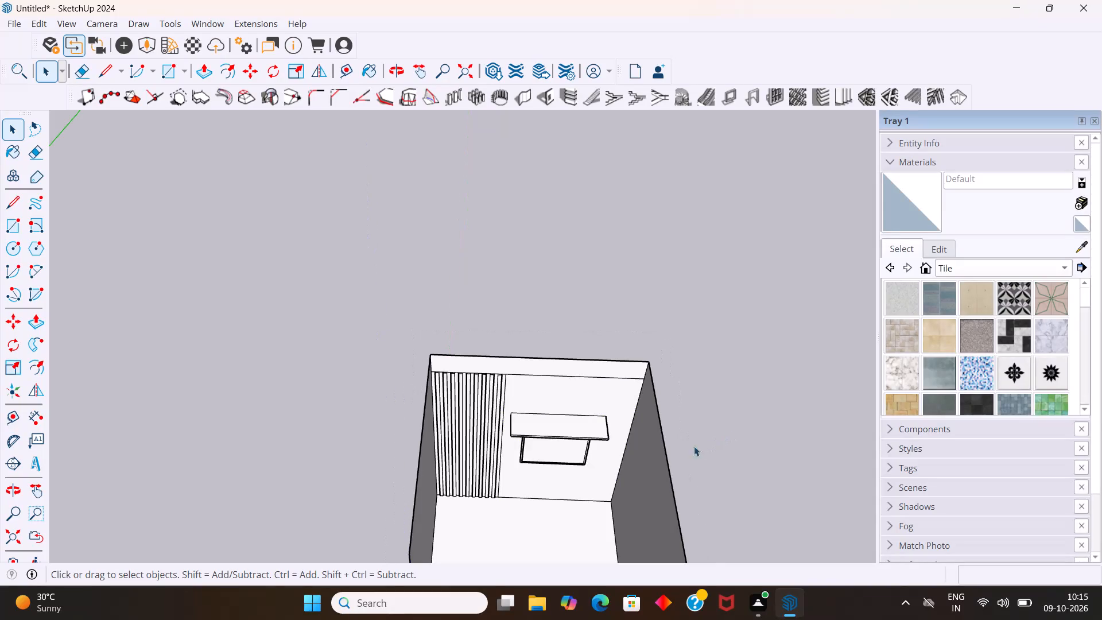
Open the room component for editing.
{"action": "double_click", "coordinate": [658, 462]}
{"action": "middle_click_drag", "start_coordinate": [513, 586], "coordinate": [495, 502]}
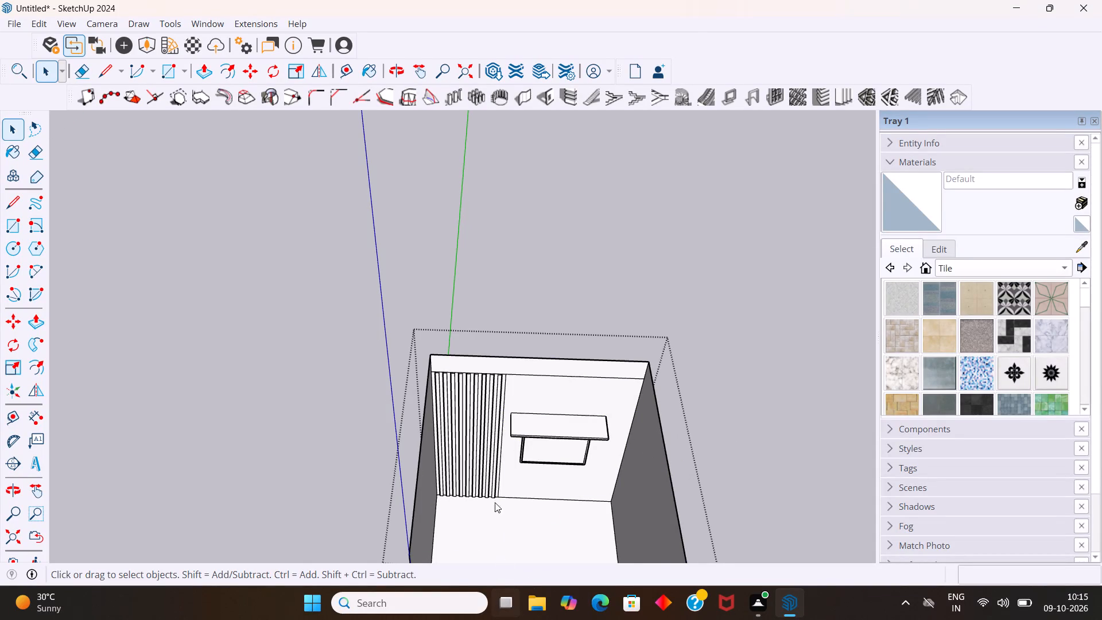
{"action": "middle_click_drag", "start_coordinate": [495, 502], "coordinate": [495, 501]}
{"action": "scroll", "coordinate": [495, 506], "scroll_direction": "up", "scroll_amount": 4}
{"action": "middle_click_drag", "start_coordinate": [530, 503], "coordinate": [465, 313]}
{"action": "scroll", "coordinate": [464, 313], "scroll_direction": "up", "scroll_amount": 1}
{"action": "scroll", "coordinate": [445, 313], "scroll_direction": "down", "scroll_amount": 4}
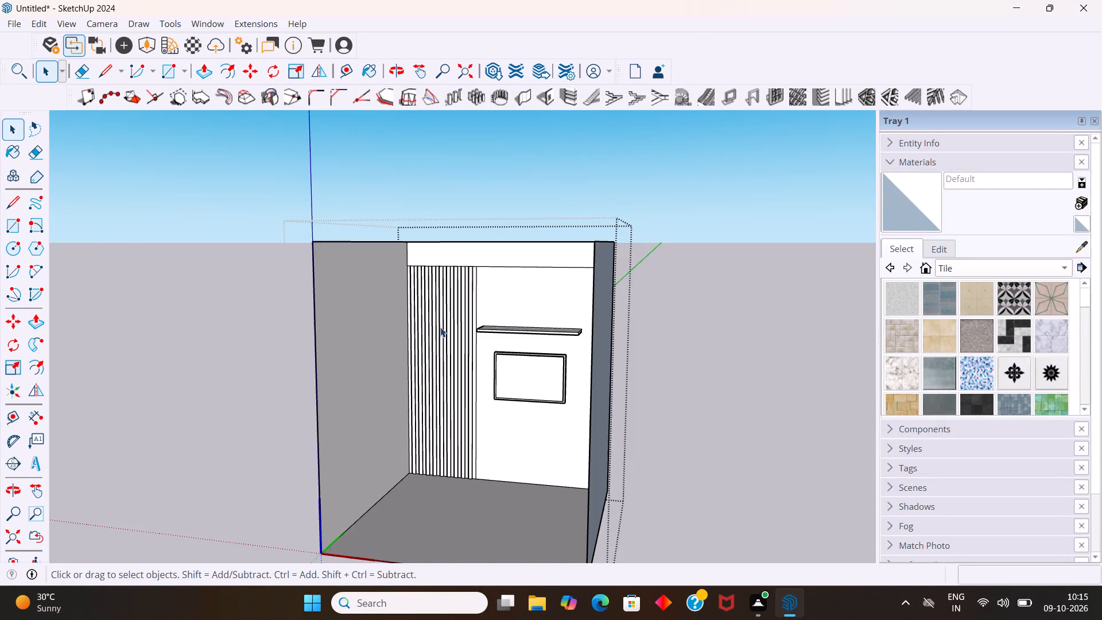
{"action": "scroll", "coordinate": [440, 327], "scroll_direction": "down", "scroll_amount": 6}
{"action": "middle_click_drag", "start_coordinate": [434, 403], "coordinate": [505, 409]}
{"action": "scroll", "coordinate": [508, 422], "scroll_direction": "up", "scroll_amount": 8}
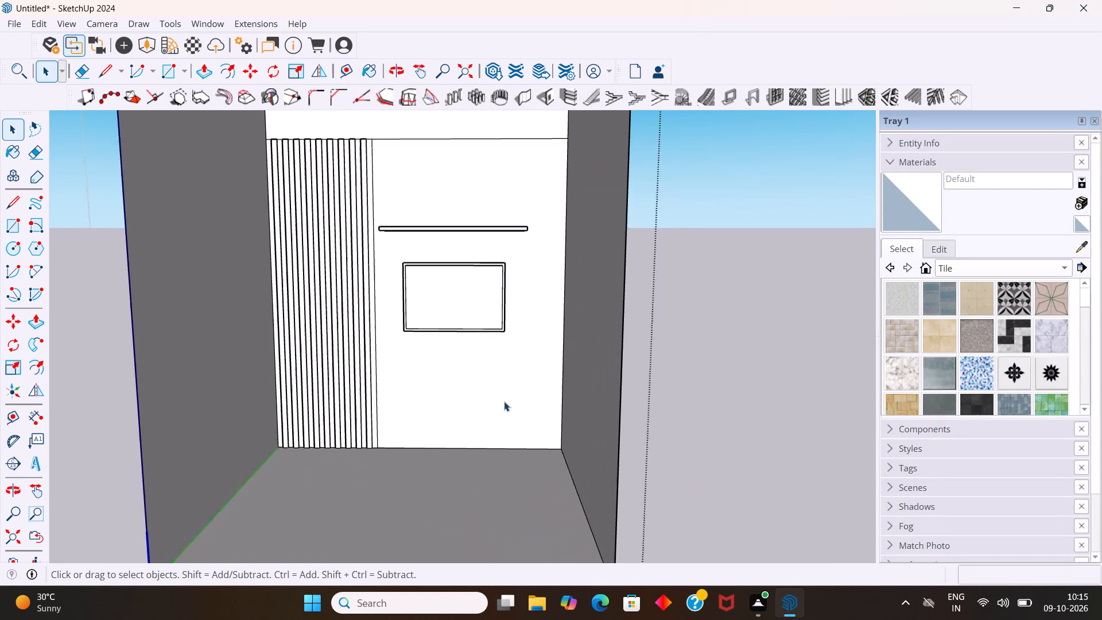
{"action": "scroll", "coordinate": [504, 401], "scroll_direction": "up", "scroll_amount": 1}
{"action": "scroll", "coordinate": [487, 252], "scroll_direction": "up", "scroll_amount": 4}
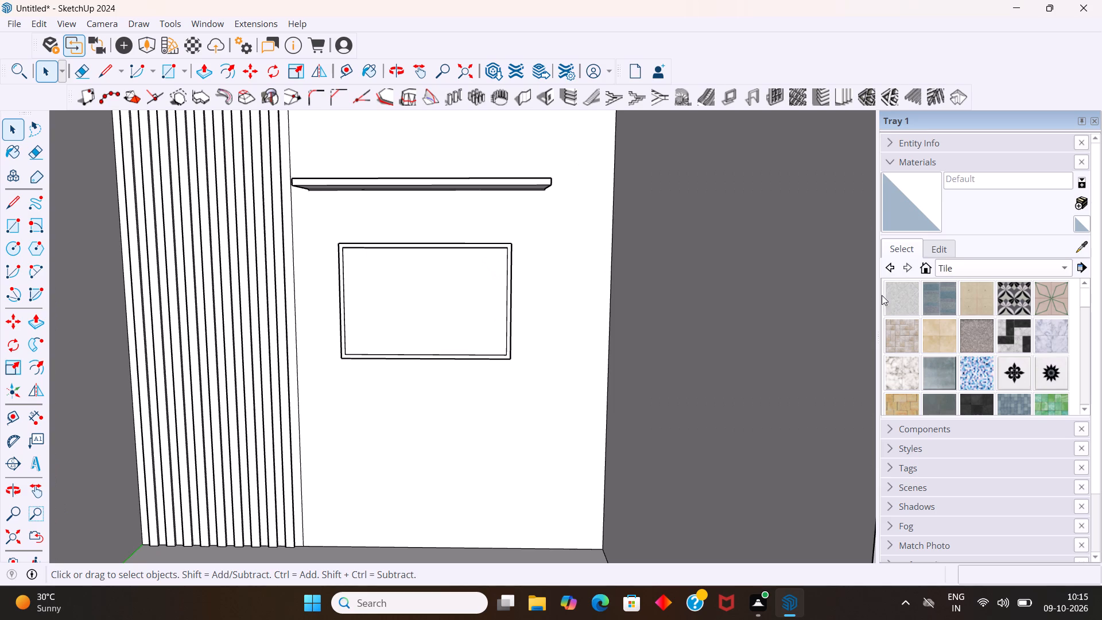
Paint the front face of the back wall panel's frame with black Color M09 from the Colors collection.
{"action": "left_click", "coordinate": [958, 266]}
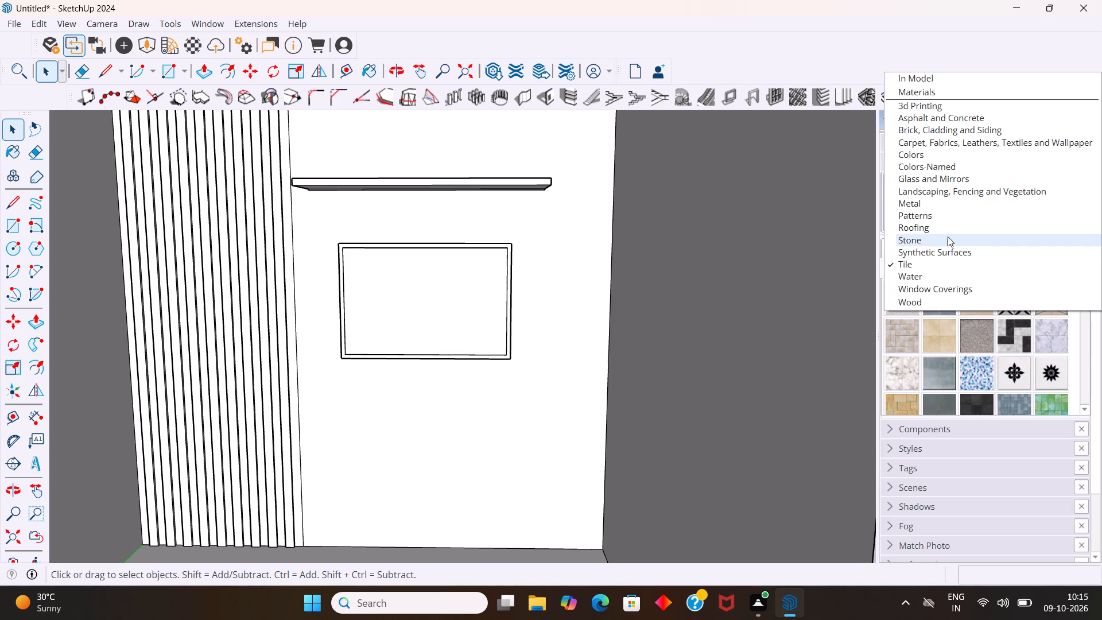
{"action": "left_click", "coordinate": [944, 155]}
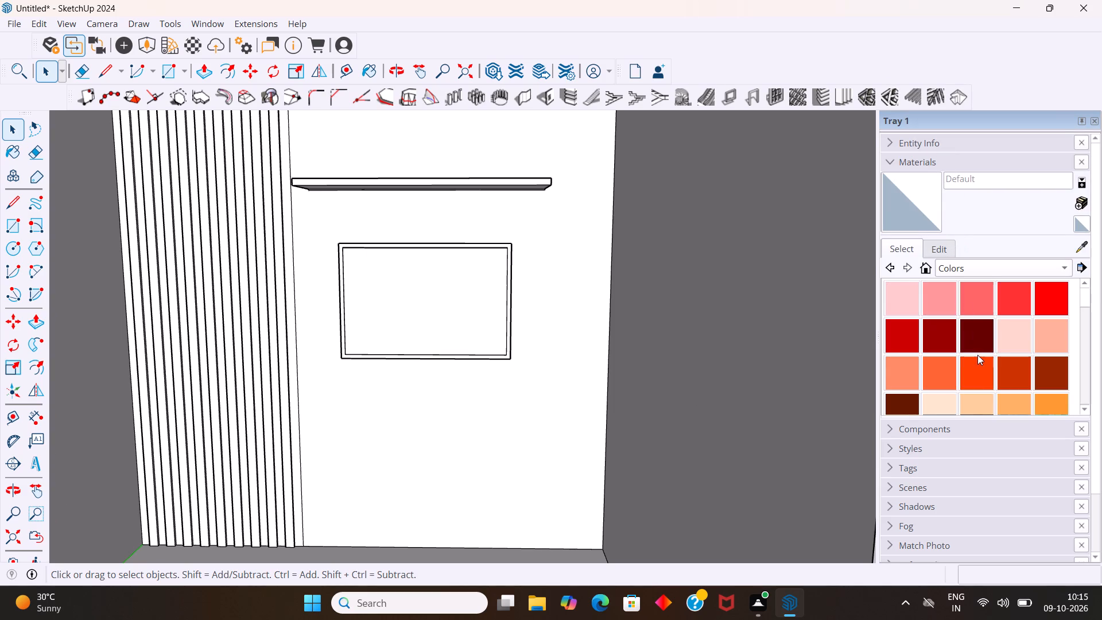
{"action": "scroll", "coordinate": [977, 354], "scroll_direction": "down", "scroll_amount": 20}
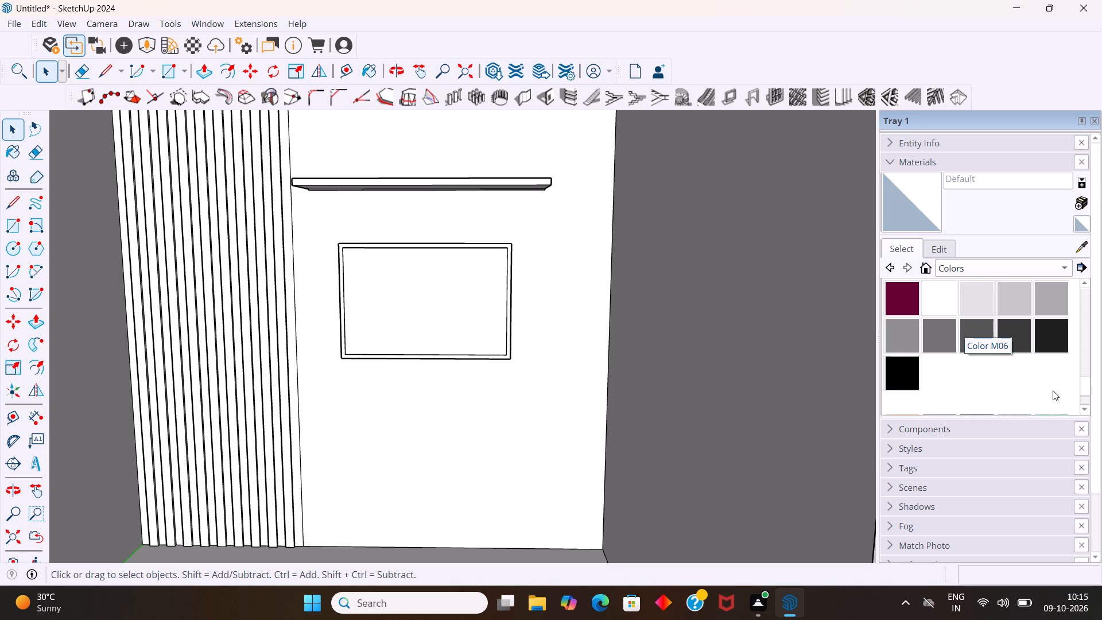
{"action": "left_click", "coordinate": [906, 380]}
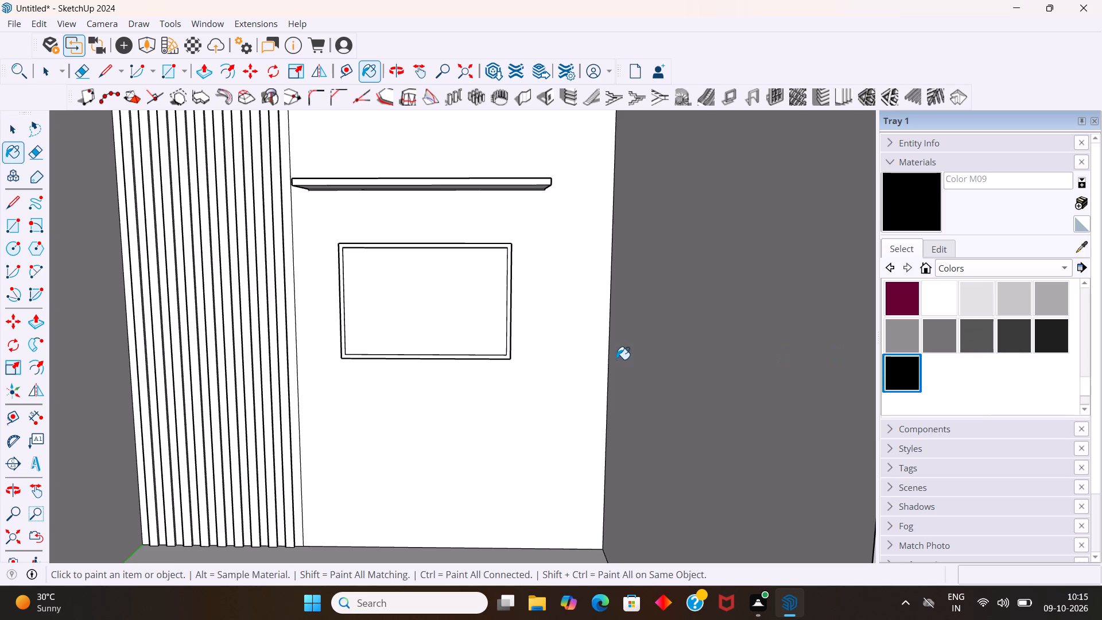
{"action": "scroll", "coordinate": [414, 258], "scroll_direction": "up", "scroll_amount": 5}
{"action": "scroll", "coordinate": [383, 200], "scroll_direction": "up", "scroll_amount": 9}
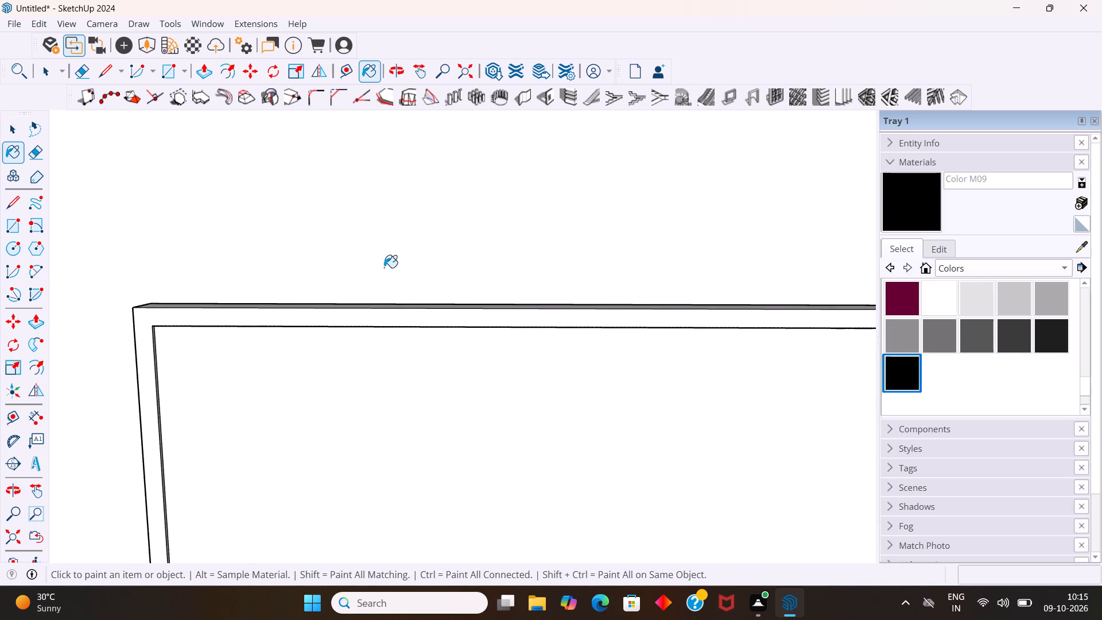
{"action": "scroll", "coordinate": [384, 268], "scroll_direction": "up", "scroll_amount": 5}
{"action": "middle_click", "coordinate": [364, 261]}
{"action": "scroll", "coordinate": [358, 244], "scroll_direction": "down", "scroll_amount": 6}
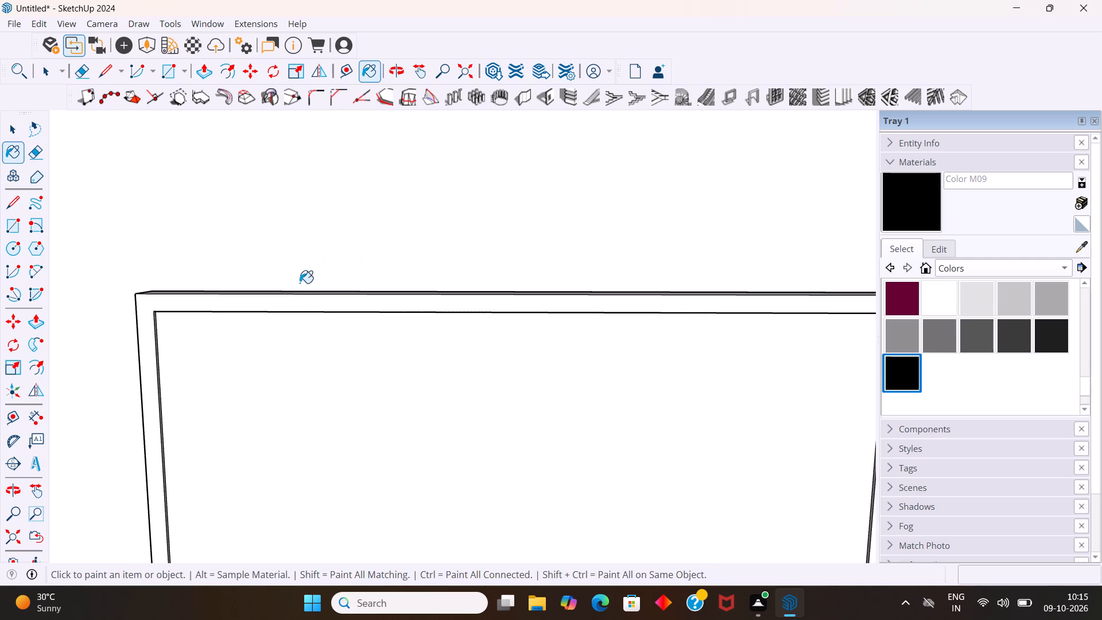
{"action": "left_click", "coordinate": [289, 305]}
Paint the frame's inner top face and its inner side face nearest the fluted section black with Color M09.
{"action": "middle_click_drag", "start_coordinate": [511, 326], "coordinate": [265, 230]}
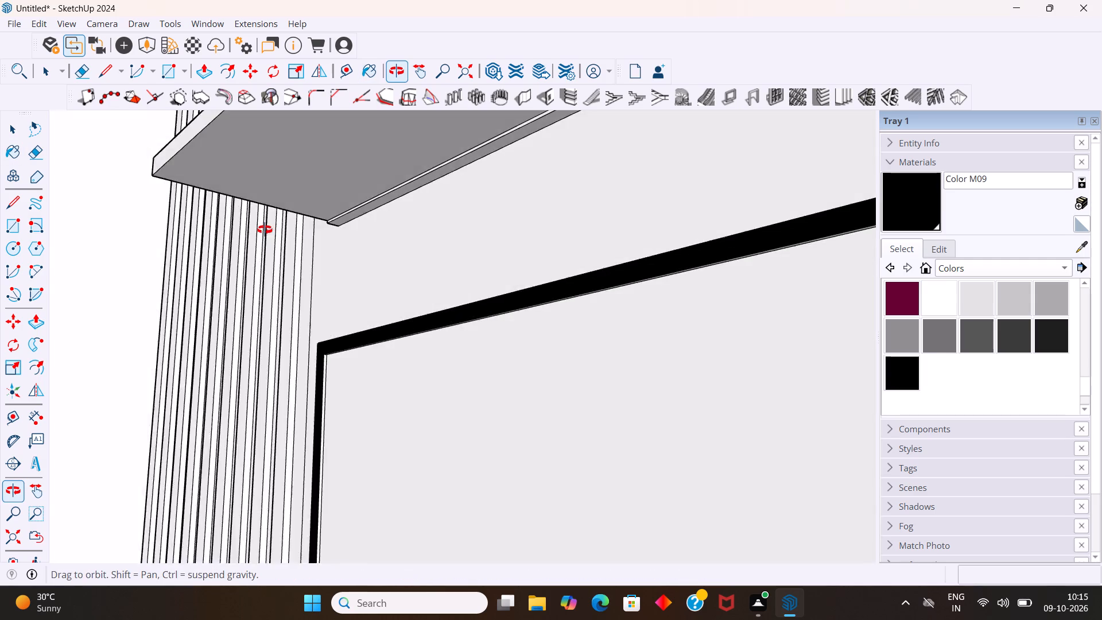
{"action": "middle_click_drag", "start_coordinate": [265, 230], "coordinate": [214, 212]}
{"action": "scroll", "coordinate": [387, 315], "scroll_direction": "up", "scroll_amount": 4}
{"action": "middle_click_drag", "start_coordinate": [420, 418], "coordinate": [322, 358]}
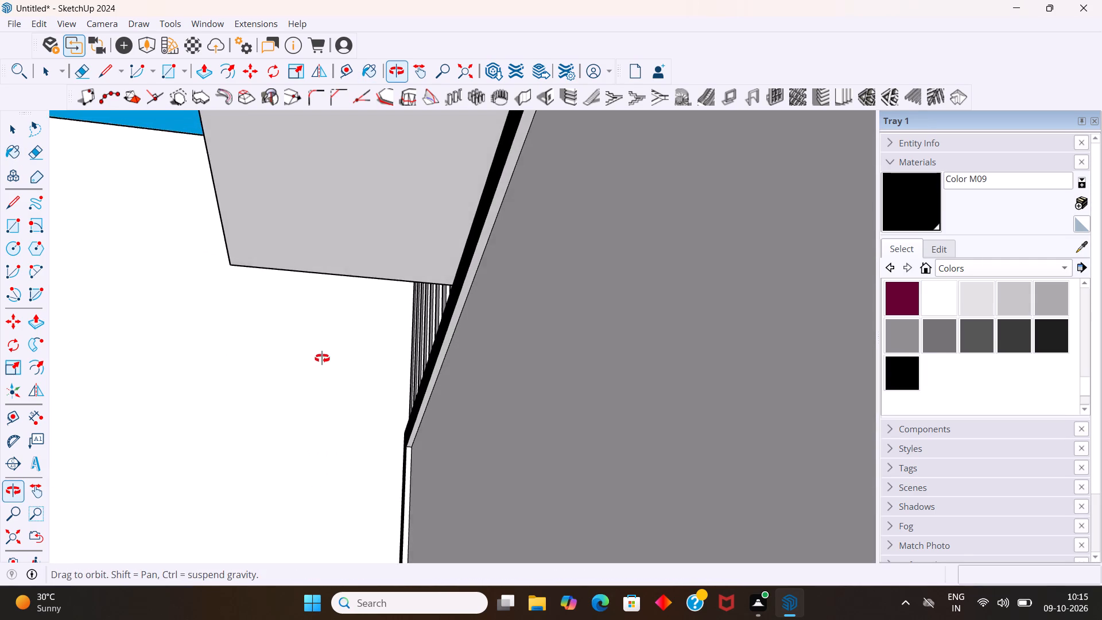
{"action": "middle_click_drag", "start_coordinate": [322, 358], "coordinate": [319, 357]}
{"action": "scroll", "coordinate": [433, 420], "scroll_direction": "up", "scroll_amount": 14}
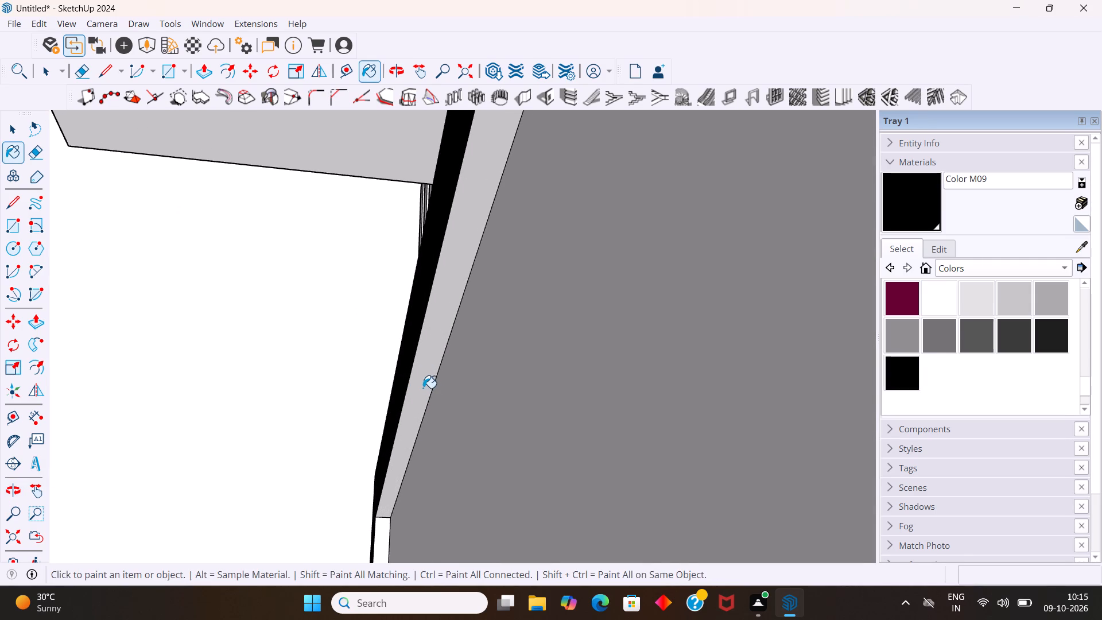
{"action": "left_click", "coordinate": [423, 388]}
{"action": "left_click", "coordinate": [381, 534]}
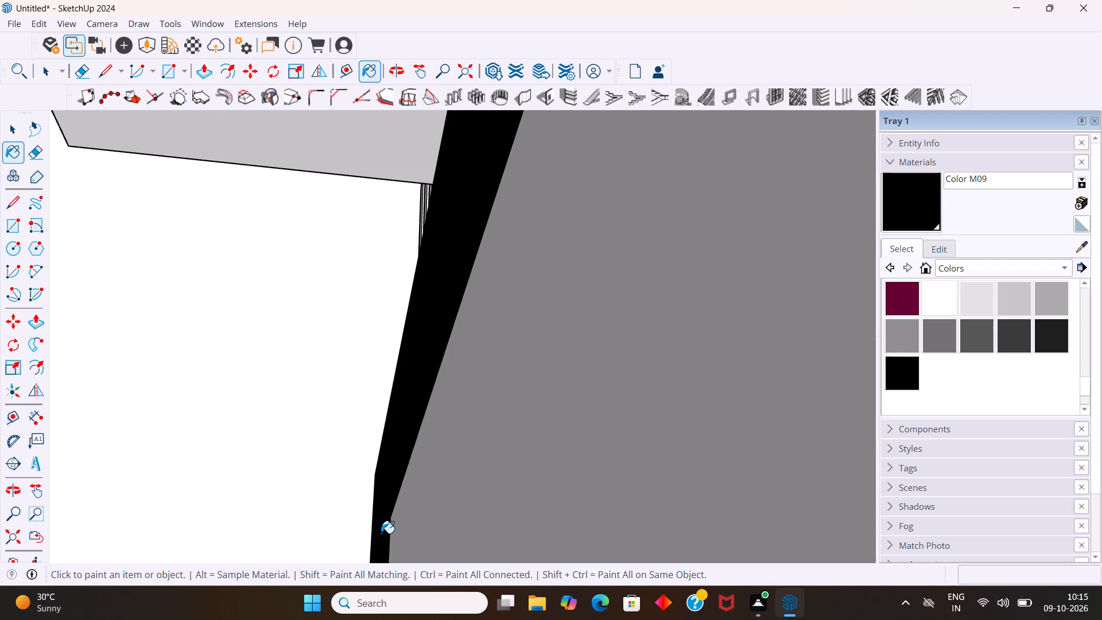
Paint the frame's inner side face farthest from the fluted section black with Color M09.
{"action": "scroll", "coordinate": [351, 476], "scroll_direction": "down", "scroll_amount": 11}
{"action": "scroll", "coordinate": [255, 377], "scroll_direction": "down", "scroll_amount": 5}
{"action": "middle_click_drag", "start_coordinate": [227, 372], "coordinate": [359, 394]}
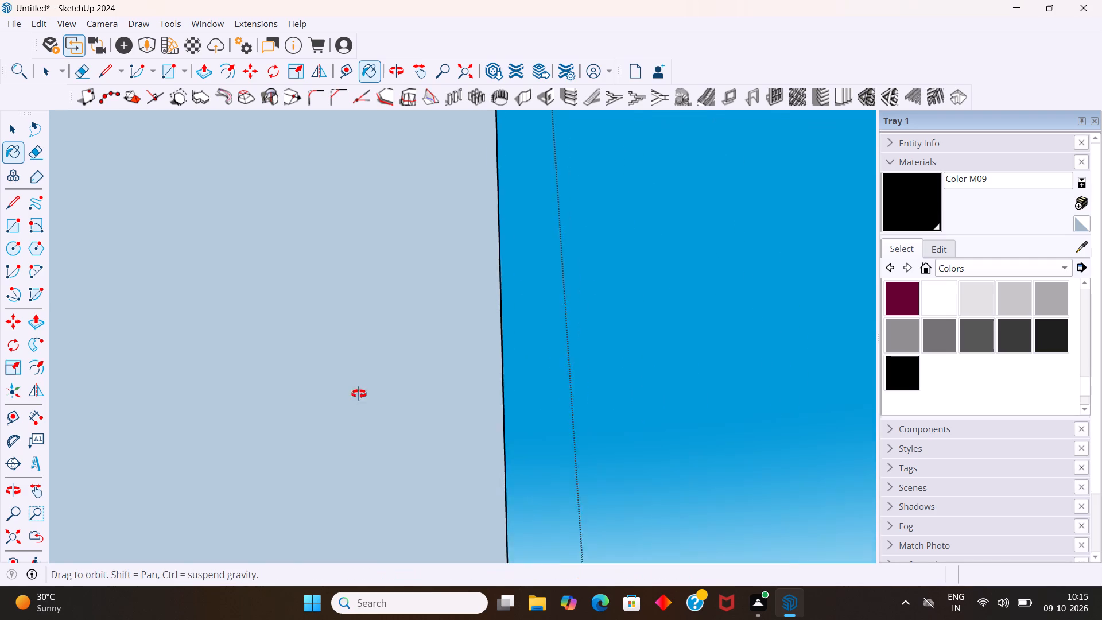
{"action": "middle_click_drag", "start_coordinate": [359, 394], "coordinate": [595, 404]}
{"action": "scroll", "coordinate": [575, 398], "scroll_direction": "down", "scroll_amount": 20}
{"action": "scroll", "coordinate": [575, 398], "scroll_direction": "down", "scroll_amount": 2}
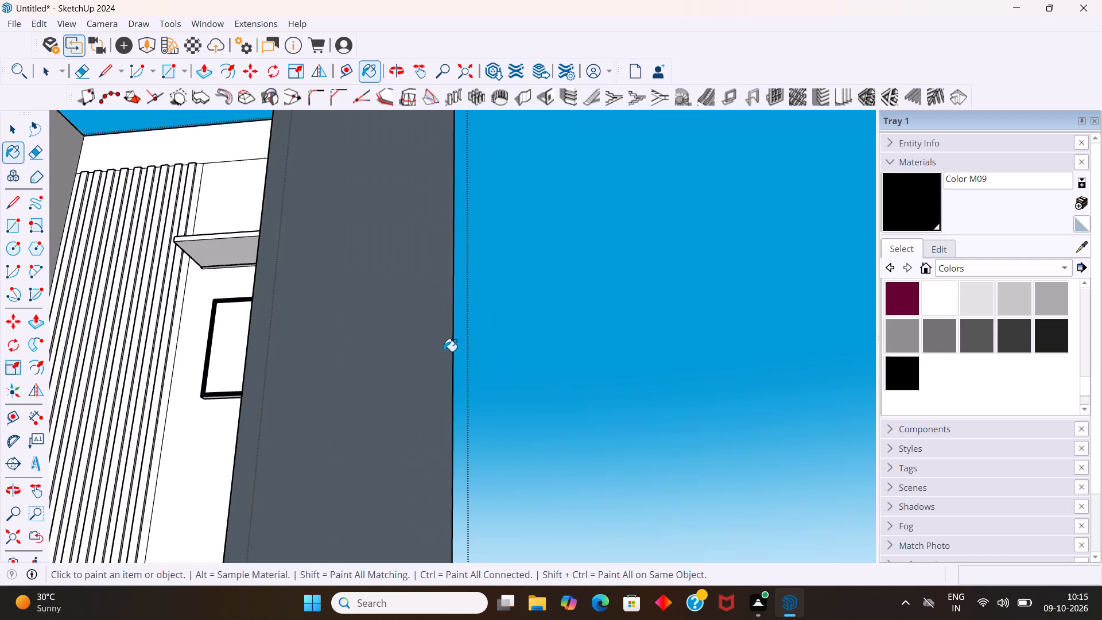
{"action": "scroll", "coordinate": [444, 351], "scroll_direction": "down", "scroll_amount": 4}
{"action": "middle_click_drag", "start_coordinate": [390, 342], "coordinate": [612, 375]}
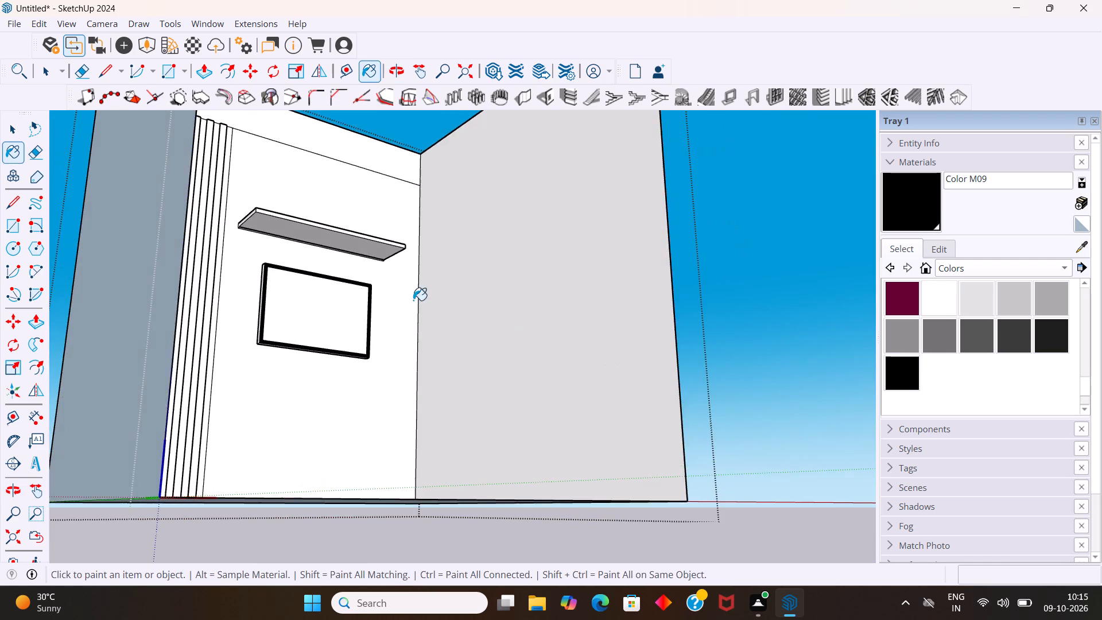
{"action": "scroll", "coordinate": [356, 281], "scroll_direction": "up", "scroll_amount": 18}
{"action": "middle_click_drag", "start_coordinate": [372, 287], "coordinate": [453, 295]}
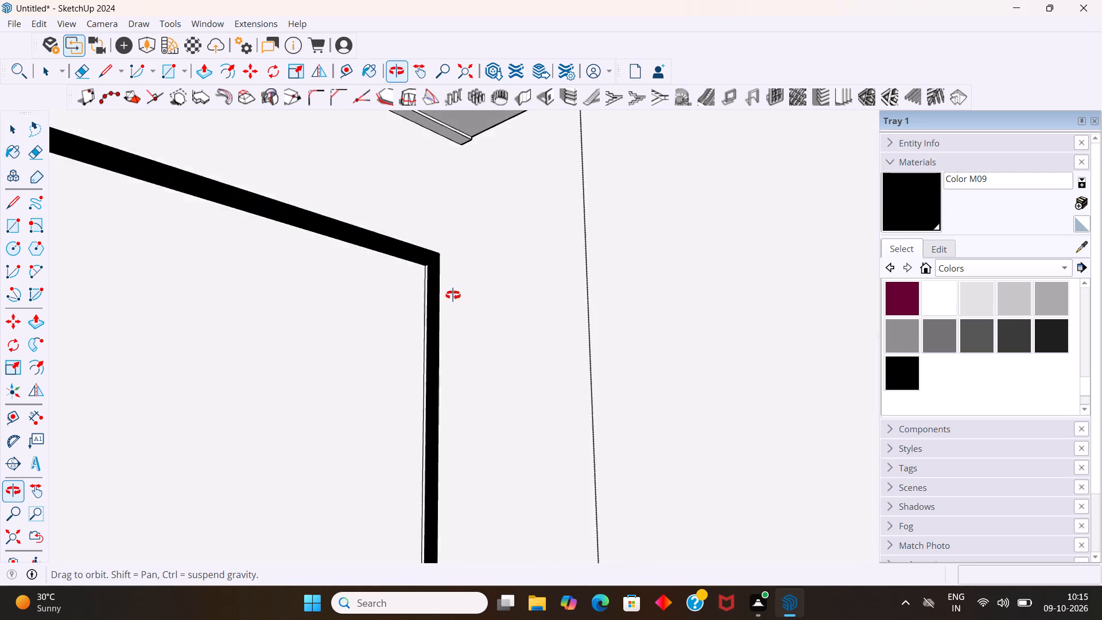
{"action": "middle_click_drag", "start_coordinate": [453, 295], "coordinate": [478, 304]}
{"action": "scroll", "coordinate": [444, 290], "scroll_direction": "up", "scroll_amount": 14}
{"action": "scroll", "coordinate": [325, 269], "scroll_direction": "down", "scroll_amount": 3}
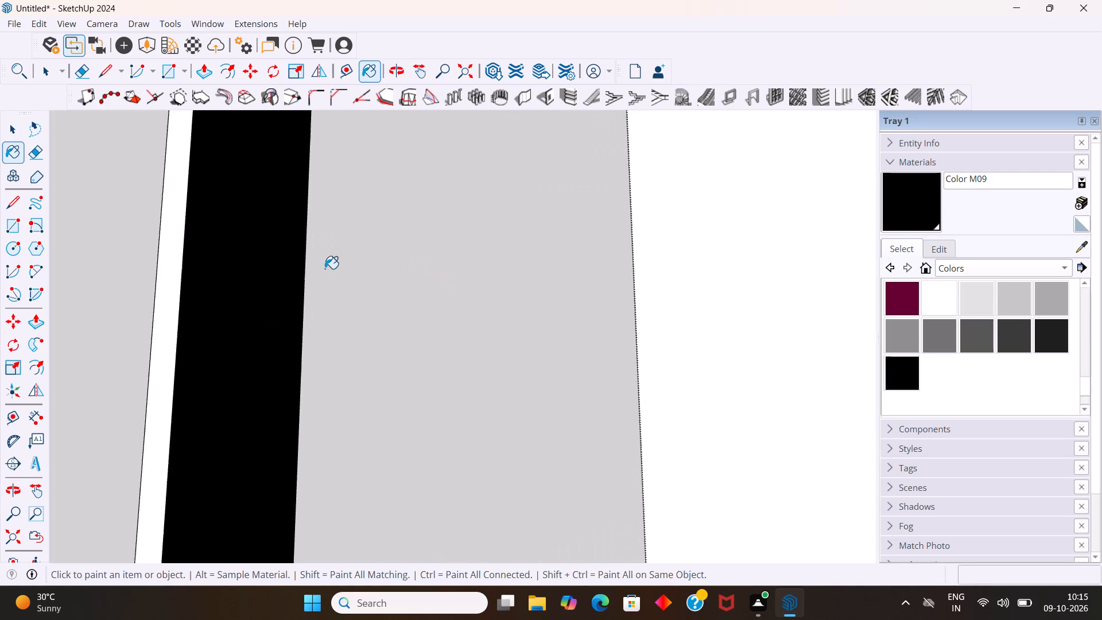
{"action": "scroll", "coordinate": [325, 269], "scroll_direction": "down", "scroll_amount": 2}
{"action": "scroll", "coordinate": [258, 265], "scroll_direction": "up", "scroll_amount": 3}
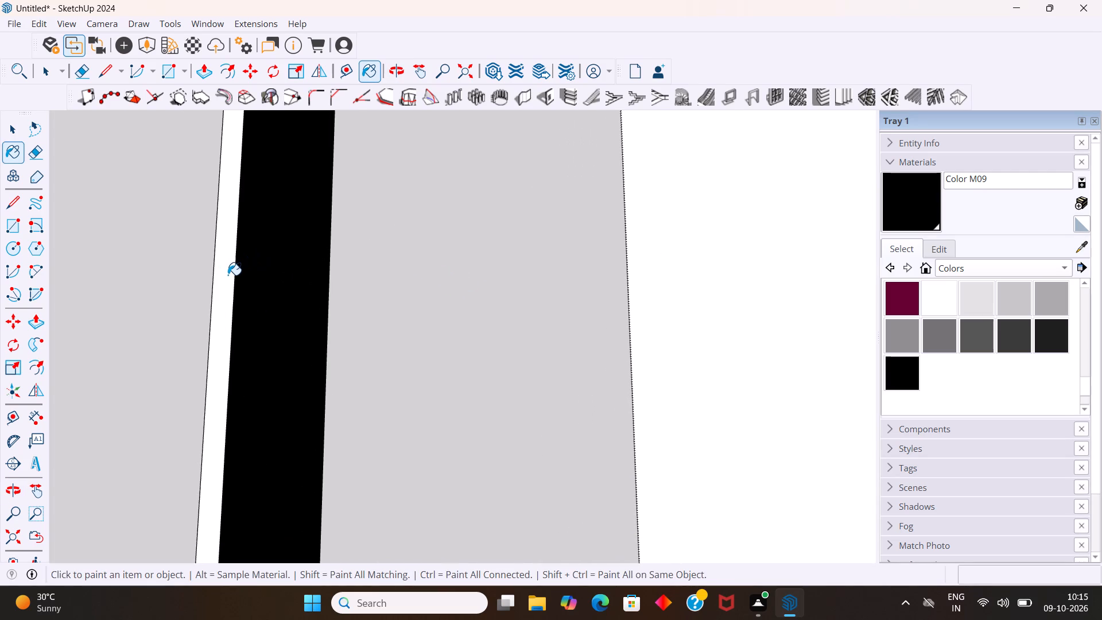
{"action": "left_click", "coordinate": [228, 274]}
Paint the frame's inner bottom face black with Color M09.
{"action": "scroll", "coordinate": [235, 280], "scroll_direction": "down", "scroll_amount": 5}
{"action": "scroll", "coordinate": [240, 274], "scroll_direction": "down", "scroll_amount": 19}
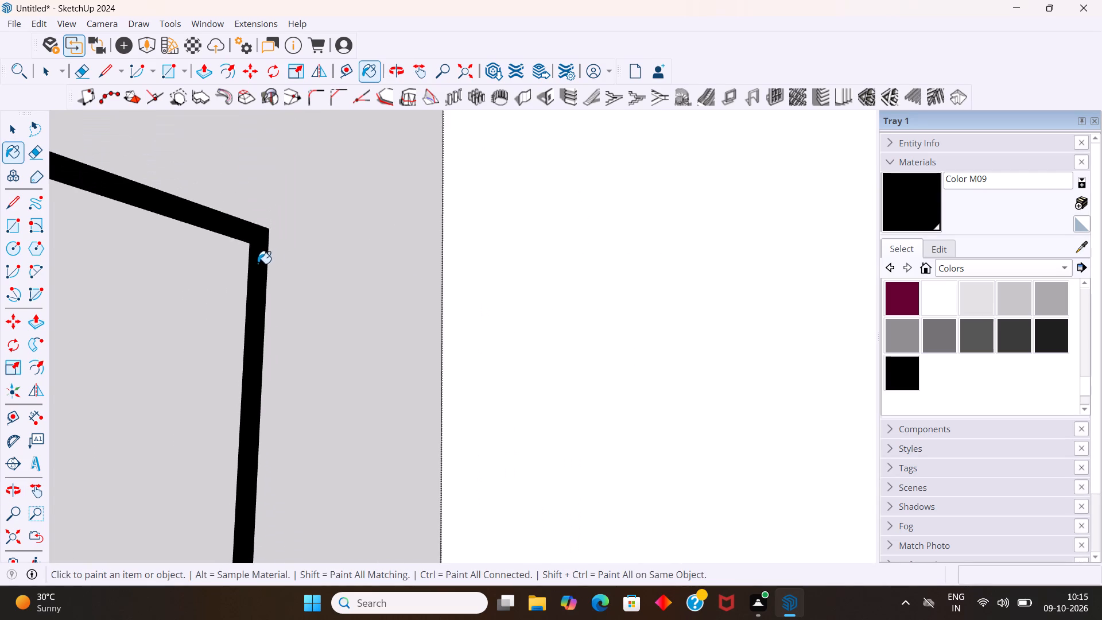
{"action": "scroll", "coordinate": [258, 263], "scroll_direction": "down", "scroll_amount": 12}
{"action": "scroll", "coordinate": [176, 334], "scroll_direction": "up", "scroll_amount": 2}
{"action": "middle_click_drag", "start_coordinate": [170, 338], "coordinate": [88, 438]}
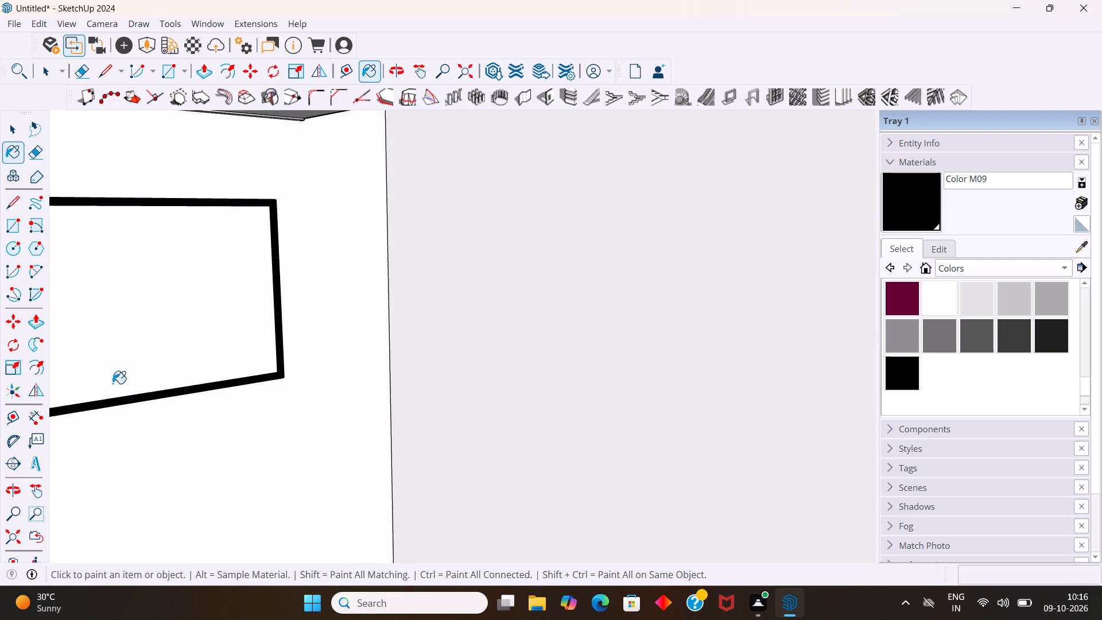
{"action": "scroll", "coordinate": [112, 378], "scroll_direction": "up", "scroll_amount": 5}
{"action": "middle_click_drag", "start_coordinate": [118, 385], "coordinate": [99, 483]}
{"action": "scroll", "coordinate": [149, 367], "scroll_direction": "up", "scroll_amount": 11}
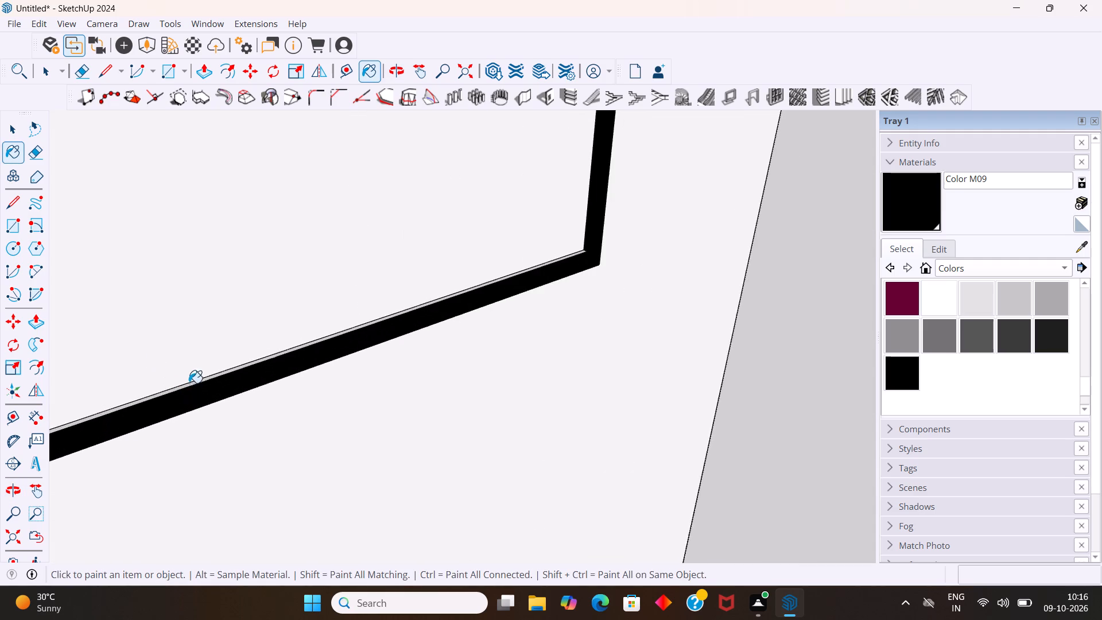
{"action": "scroll", "coordinate": [189, 383], "scroll_direction": "up", "scroll_amount": 17}
{"action": "left_click", "coordinate": [243, 372]}
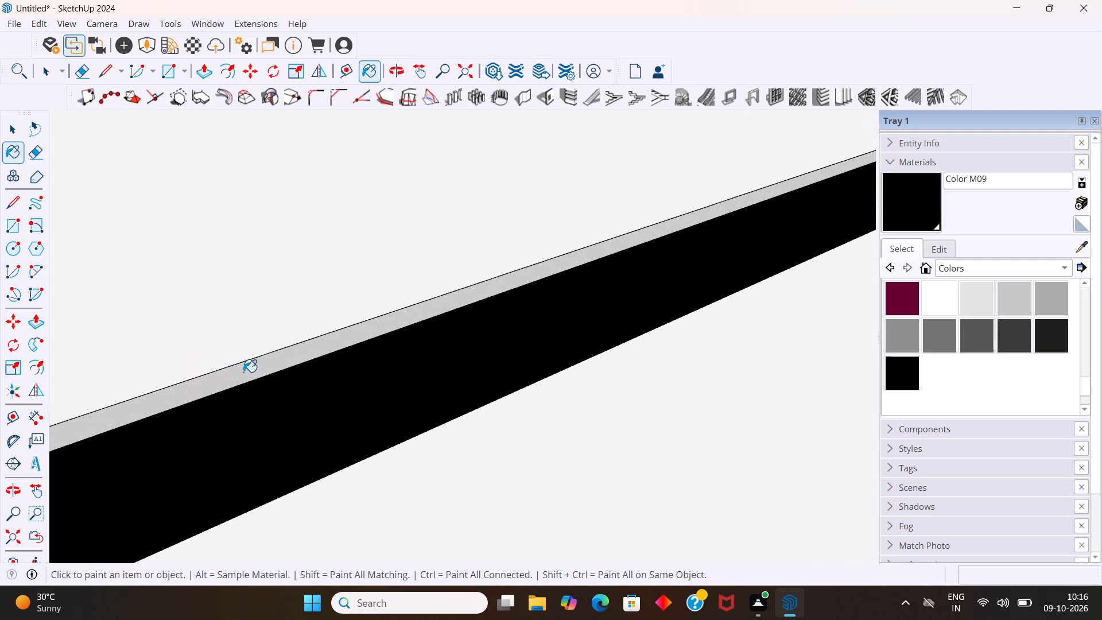
{"action": "key", "text": "space"}
Paint the frame's outer top face and its outer side face toward the fluted section black with Color M09.
{"action": "scroll", "coordinate": [263, 377], "scroll_direction": "down", "scroll_amount": 14}
{"action": "scroll", "coordinate": [286, 370], "scroll_direction": "down", "scroll_amount": 14}
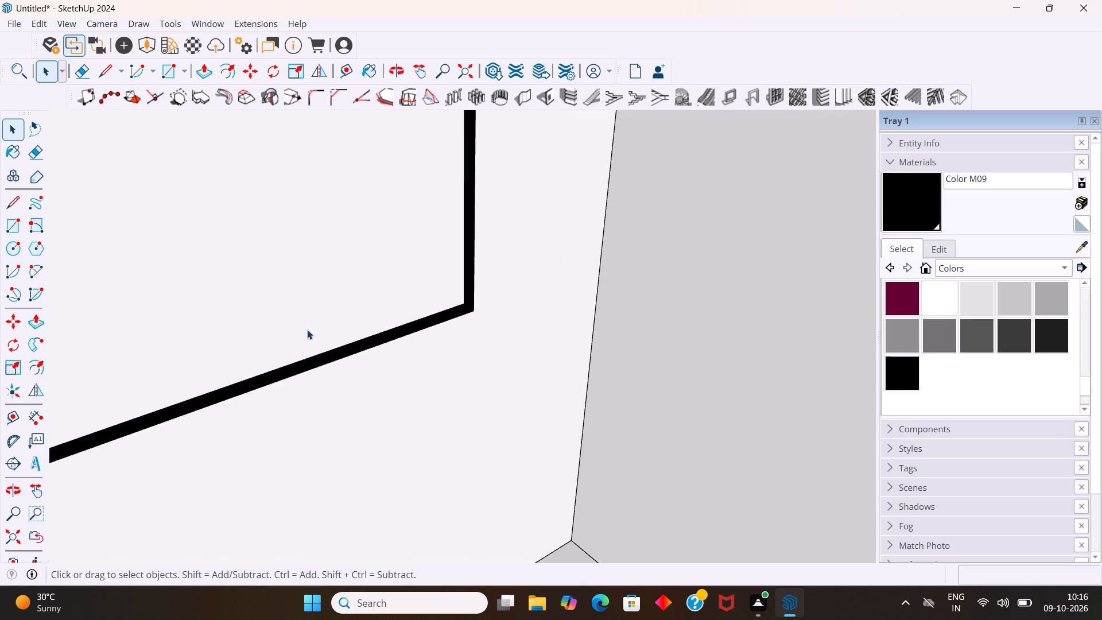
{"action": "scroll", "coordinate": [309, 326], "scroll_direction": "down", "scroll_amount": 5}
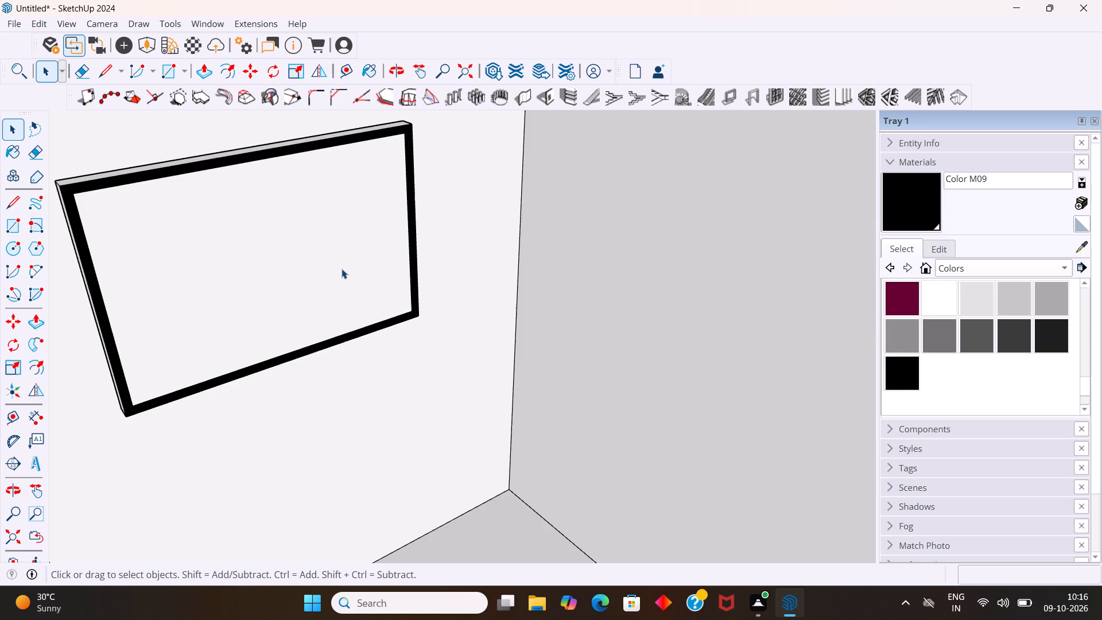
{"action": "scroll", "coordinate": [342, 269], "scroll_direction": "down", "scroll_amount": 9}
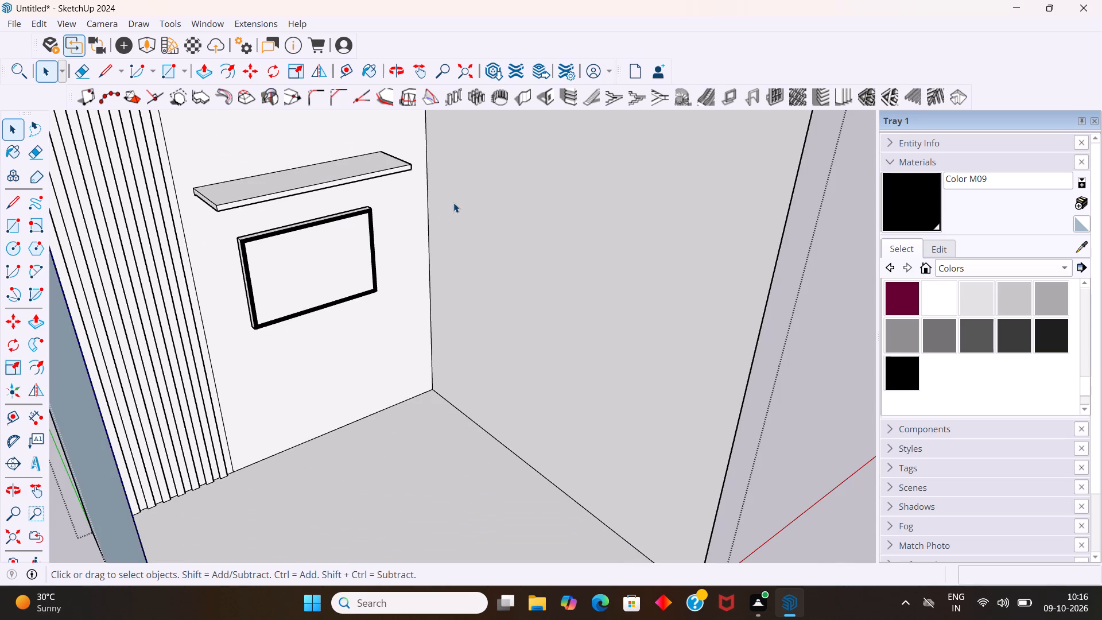
{"action": "middle_click_drag", "start_coordinate": [441, 363], "coordinate": [469, 357]}
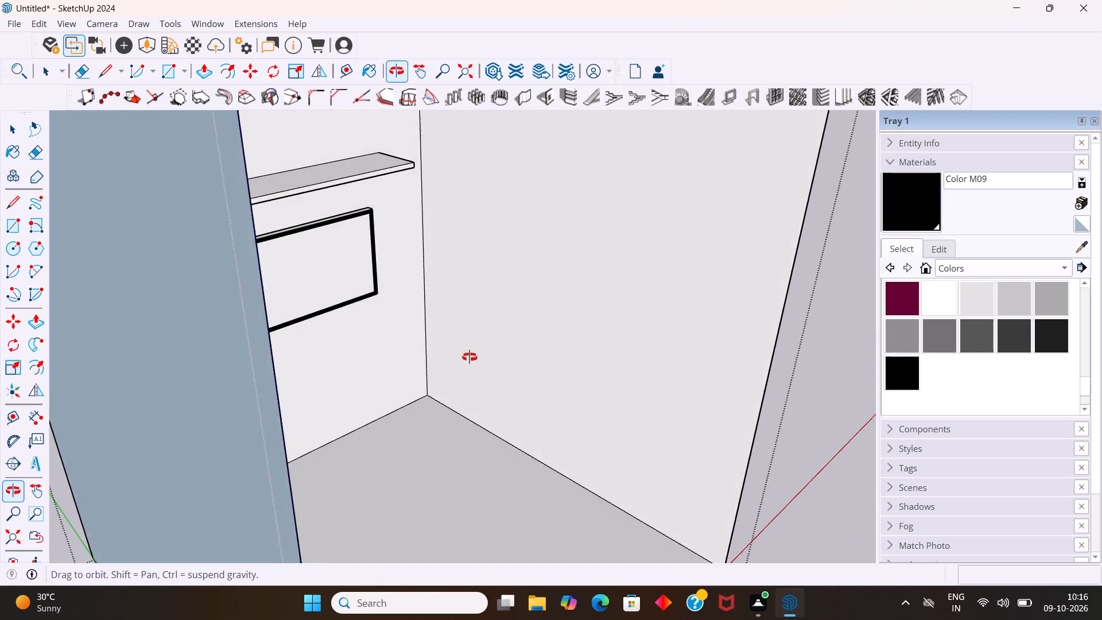
{"action": "middle_click_drag", "start_coordinate": [469, 357], "coordinate": [461, 371]}
{"action": "middle_click", "coordinate": [460, 370]}
{"action": "scroll", "coordinate": [256, 231], "scroll_direction": "up", "scroll_amount": 6}
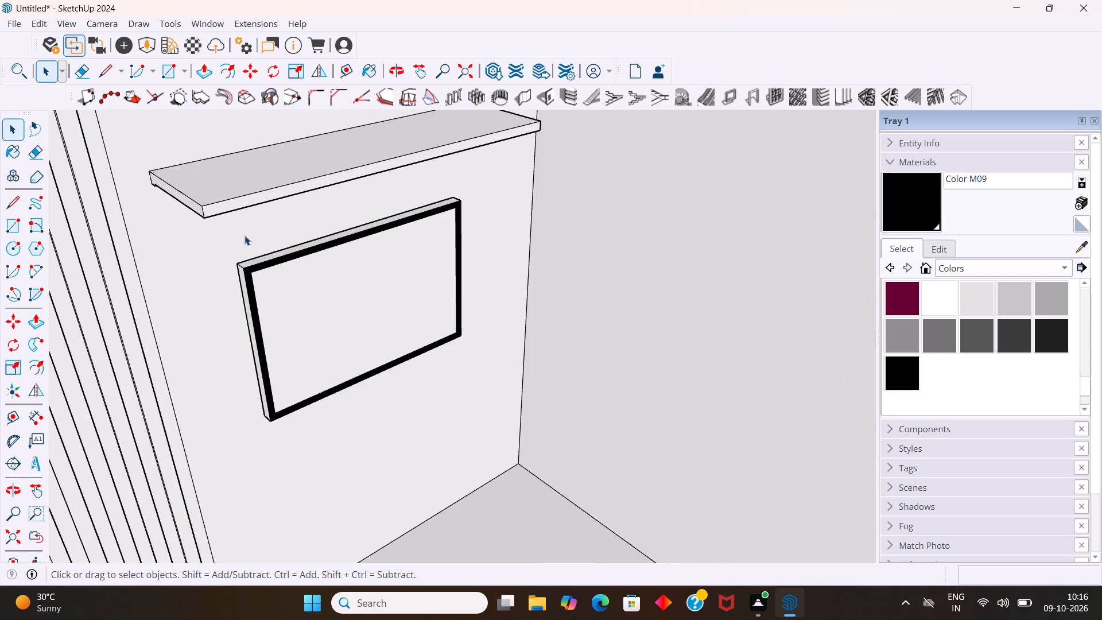
{"action": "scroll", "coordinate": [245, 235], "scroll_direction": "up", "scroll_amount": 9}
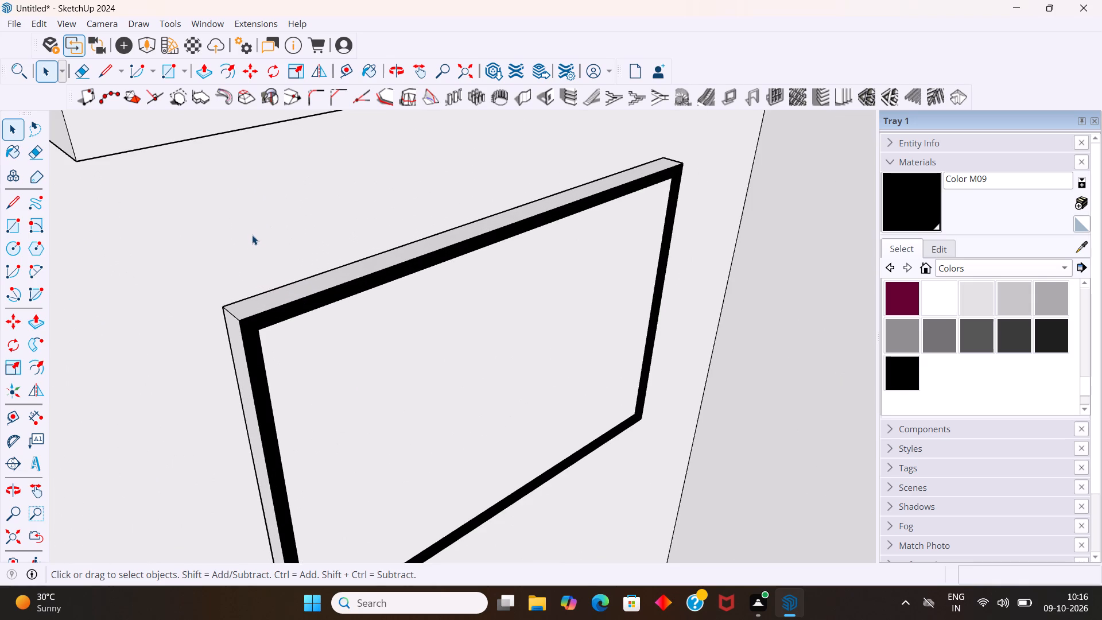
{"action": "middle_click_drag", "start_coordinate": [261, 269], "coordinate": [253, 300]}
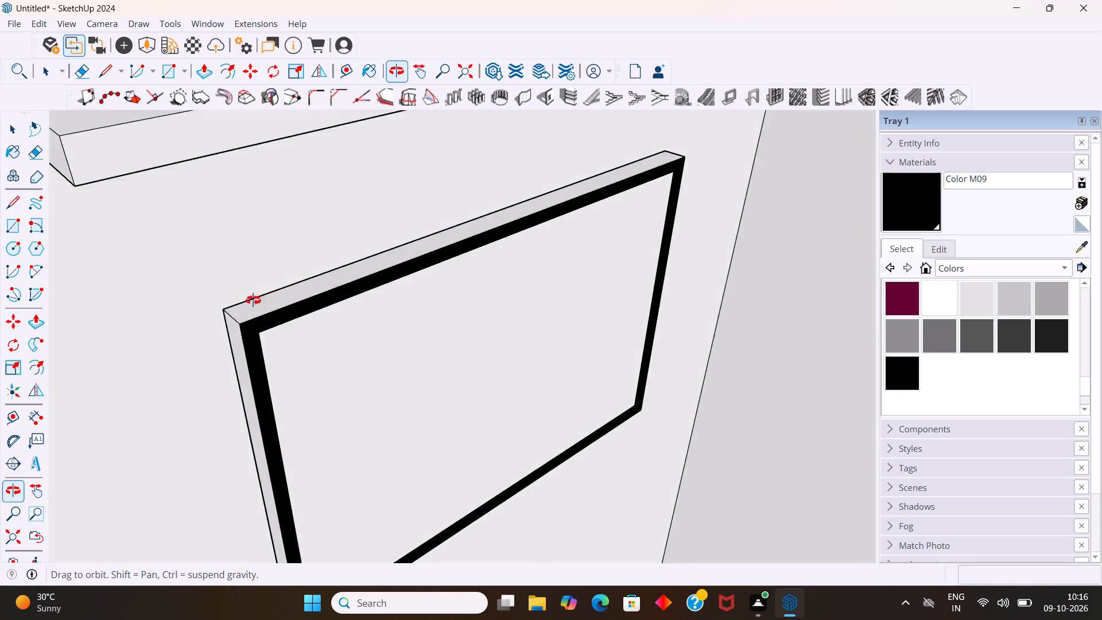
{"action": "middle_click_drag", "start_coordinate": [253, 300], "coordinate": [480, 284]}
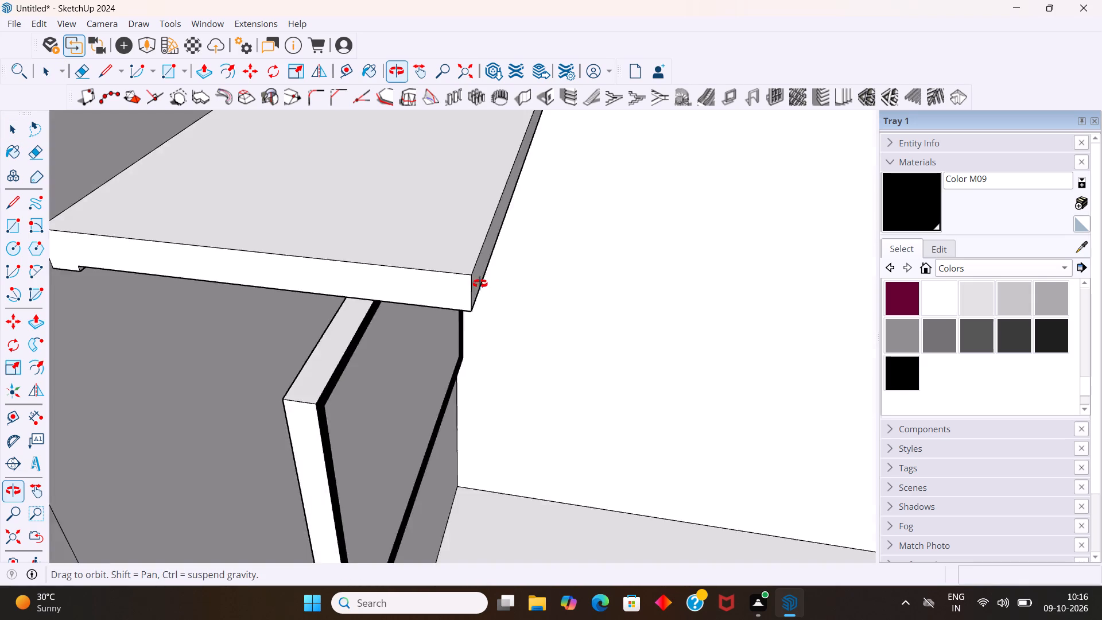
{"action": "middle_click_drag", "start_coordinate": [480, 284], "coordinate": [572, 270]}
{"action": "middle_click", "coordinate": [572, 270]}
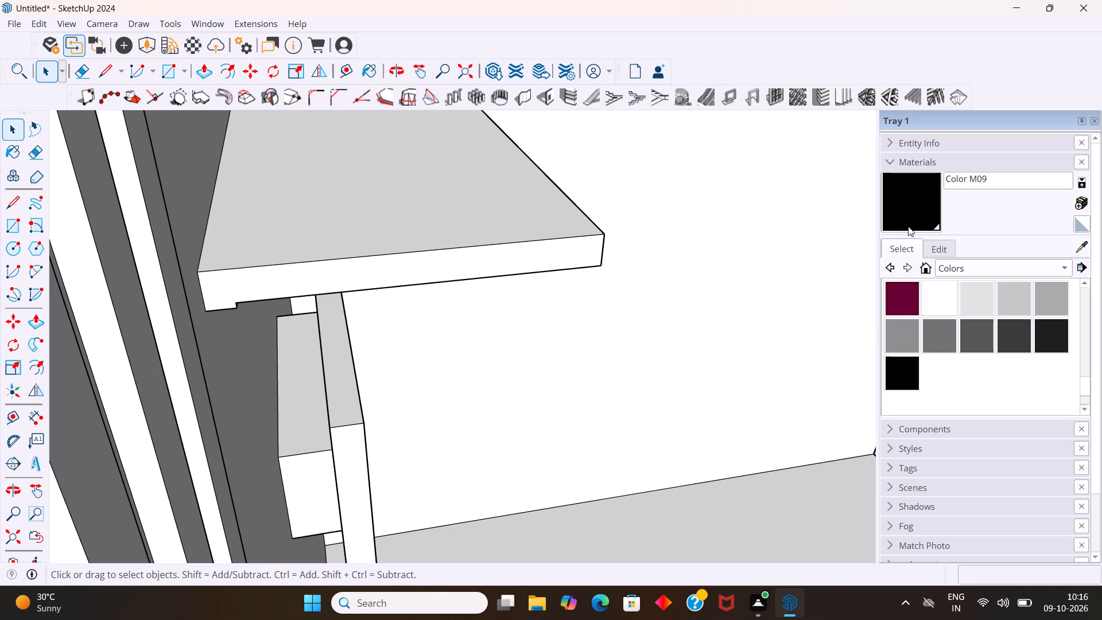
{"action": "left_click", "coordinate": [908, 365]}
{"action": "left_click", "coordinate": [342, 386]}
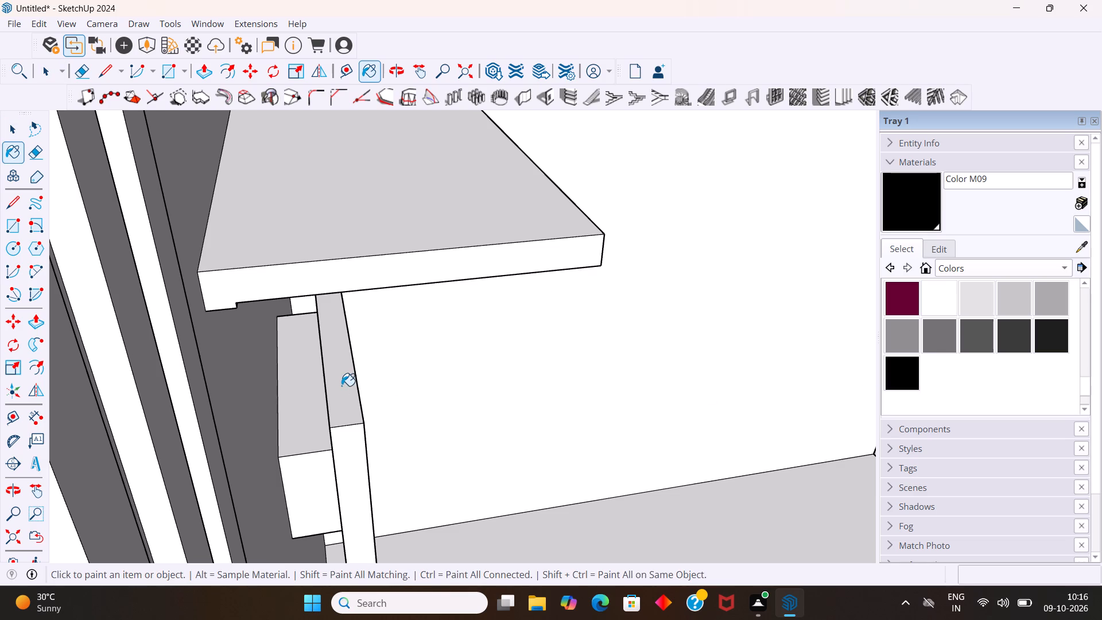
{"action": "left_click", "coordinate": [346, 436]}
{"action": "scroll", "coordinate": [387, 415], "scroll_direction": "down", "scroll_amount": 6}
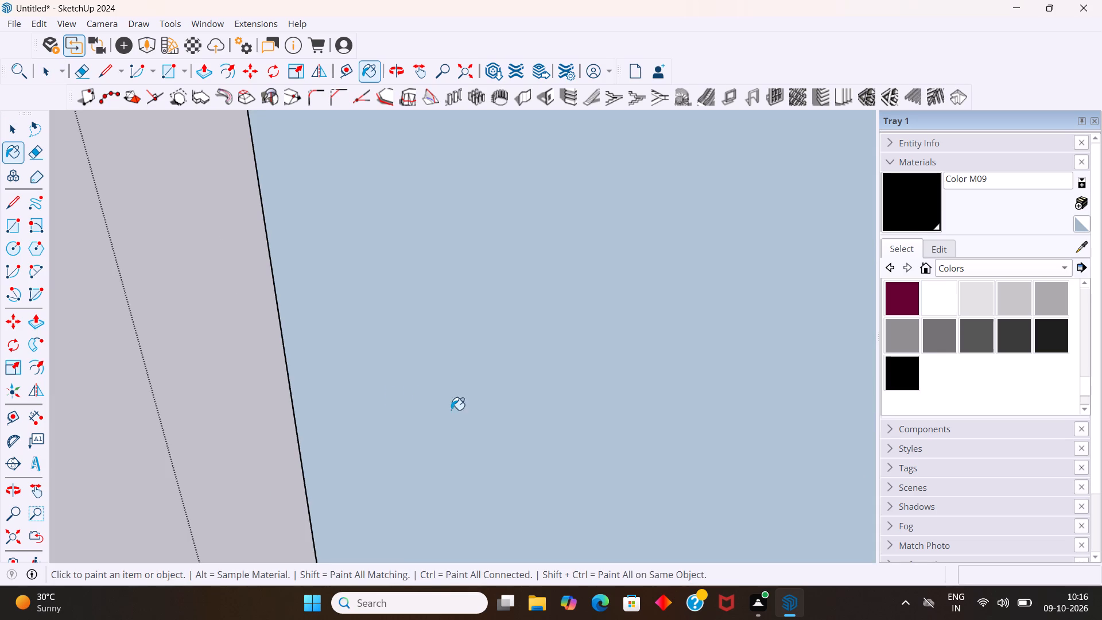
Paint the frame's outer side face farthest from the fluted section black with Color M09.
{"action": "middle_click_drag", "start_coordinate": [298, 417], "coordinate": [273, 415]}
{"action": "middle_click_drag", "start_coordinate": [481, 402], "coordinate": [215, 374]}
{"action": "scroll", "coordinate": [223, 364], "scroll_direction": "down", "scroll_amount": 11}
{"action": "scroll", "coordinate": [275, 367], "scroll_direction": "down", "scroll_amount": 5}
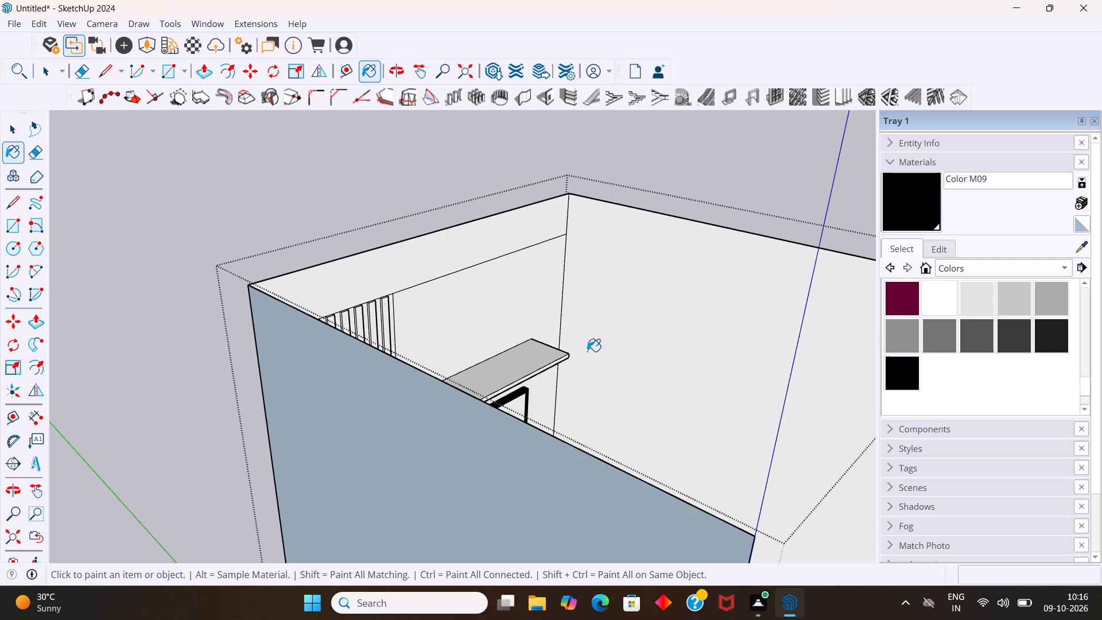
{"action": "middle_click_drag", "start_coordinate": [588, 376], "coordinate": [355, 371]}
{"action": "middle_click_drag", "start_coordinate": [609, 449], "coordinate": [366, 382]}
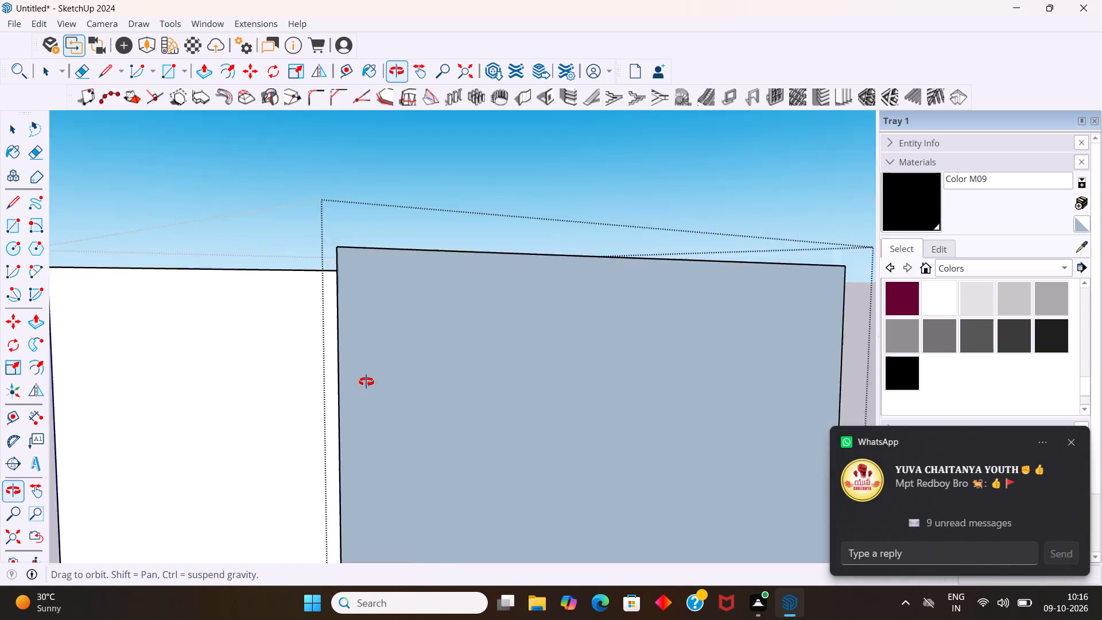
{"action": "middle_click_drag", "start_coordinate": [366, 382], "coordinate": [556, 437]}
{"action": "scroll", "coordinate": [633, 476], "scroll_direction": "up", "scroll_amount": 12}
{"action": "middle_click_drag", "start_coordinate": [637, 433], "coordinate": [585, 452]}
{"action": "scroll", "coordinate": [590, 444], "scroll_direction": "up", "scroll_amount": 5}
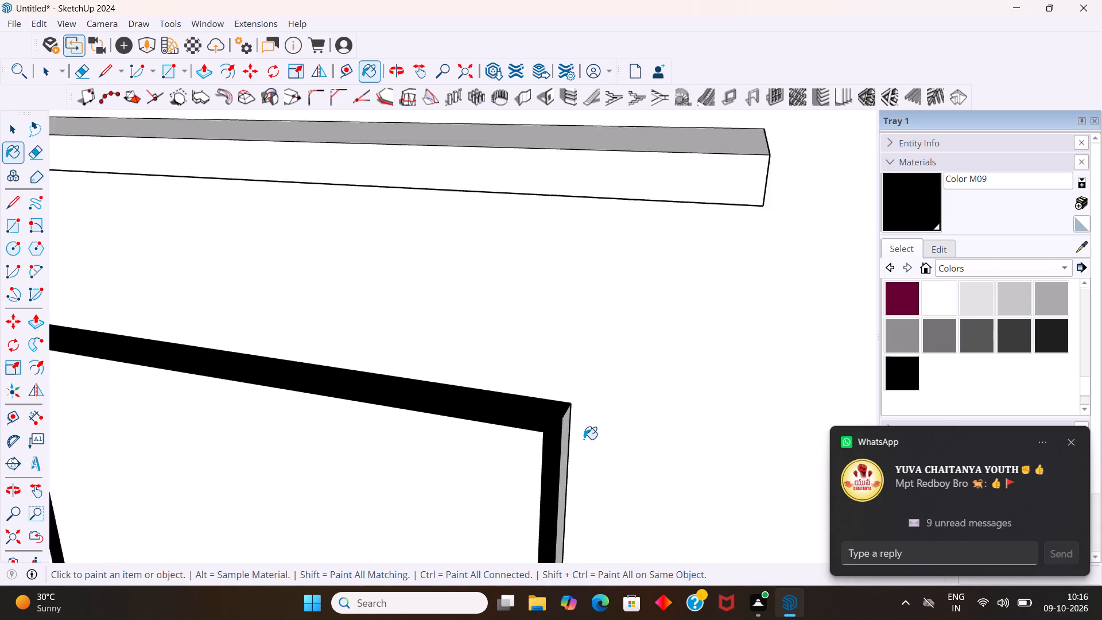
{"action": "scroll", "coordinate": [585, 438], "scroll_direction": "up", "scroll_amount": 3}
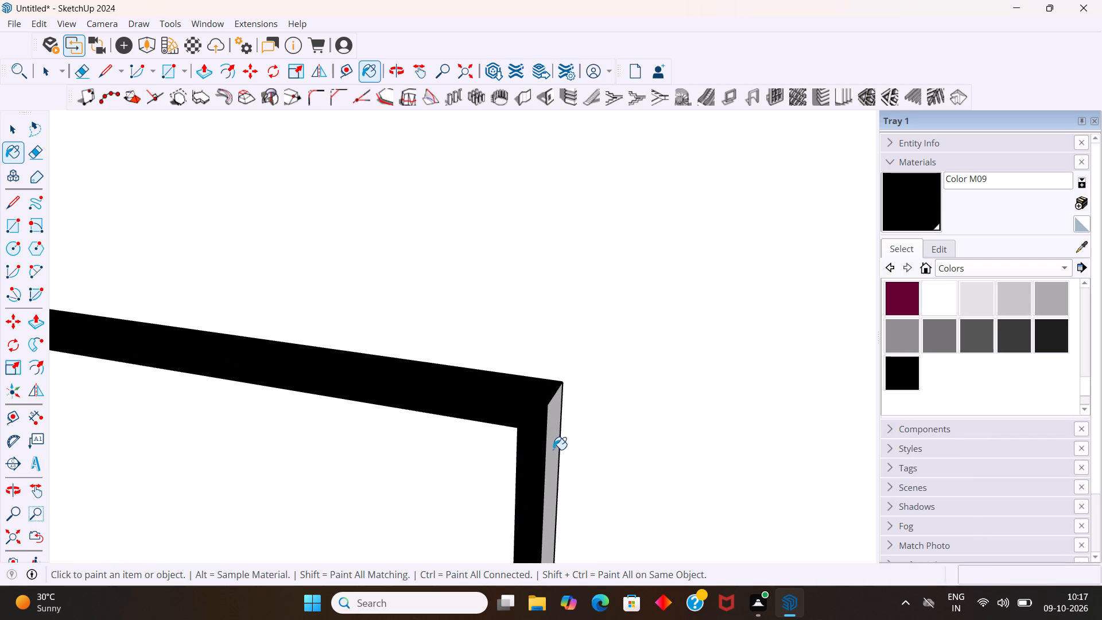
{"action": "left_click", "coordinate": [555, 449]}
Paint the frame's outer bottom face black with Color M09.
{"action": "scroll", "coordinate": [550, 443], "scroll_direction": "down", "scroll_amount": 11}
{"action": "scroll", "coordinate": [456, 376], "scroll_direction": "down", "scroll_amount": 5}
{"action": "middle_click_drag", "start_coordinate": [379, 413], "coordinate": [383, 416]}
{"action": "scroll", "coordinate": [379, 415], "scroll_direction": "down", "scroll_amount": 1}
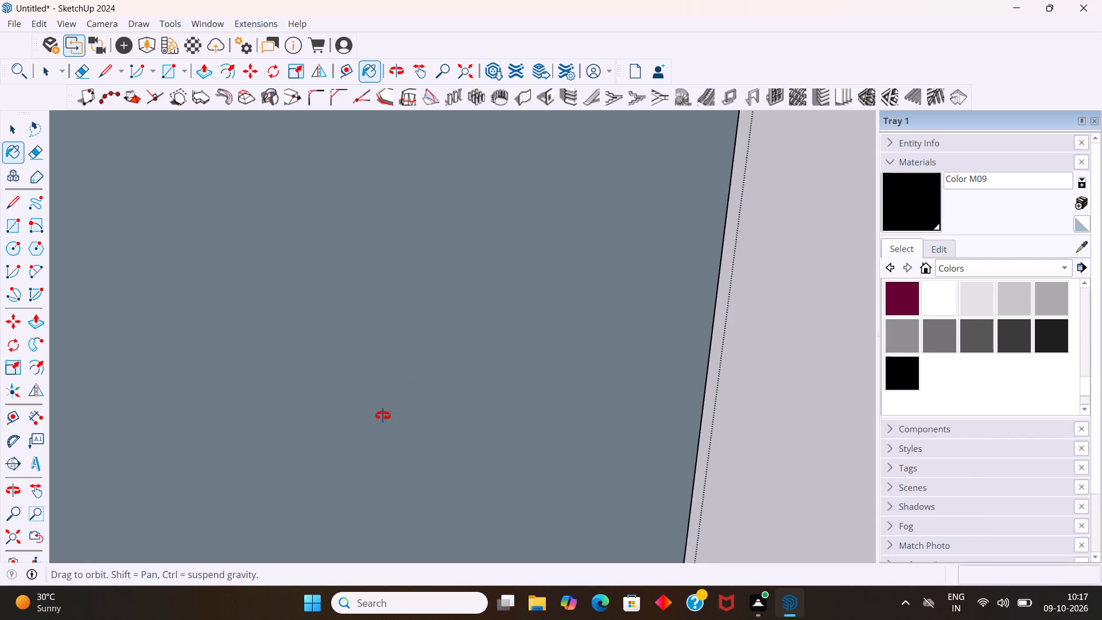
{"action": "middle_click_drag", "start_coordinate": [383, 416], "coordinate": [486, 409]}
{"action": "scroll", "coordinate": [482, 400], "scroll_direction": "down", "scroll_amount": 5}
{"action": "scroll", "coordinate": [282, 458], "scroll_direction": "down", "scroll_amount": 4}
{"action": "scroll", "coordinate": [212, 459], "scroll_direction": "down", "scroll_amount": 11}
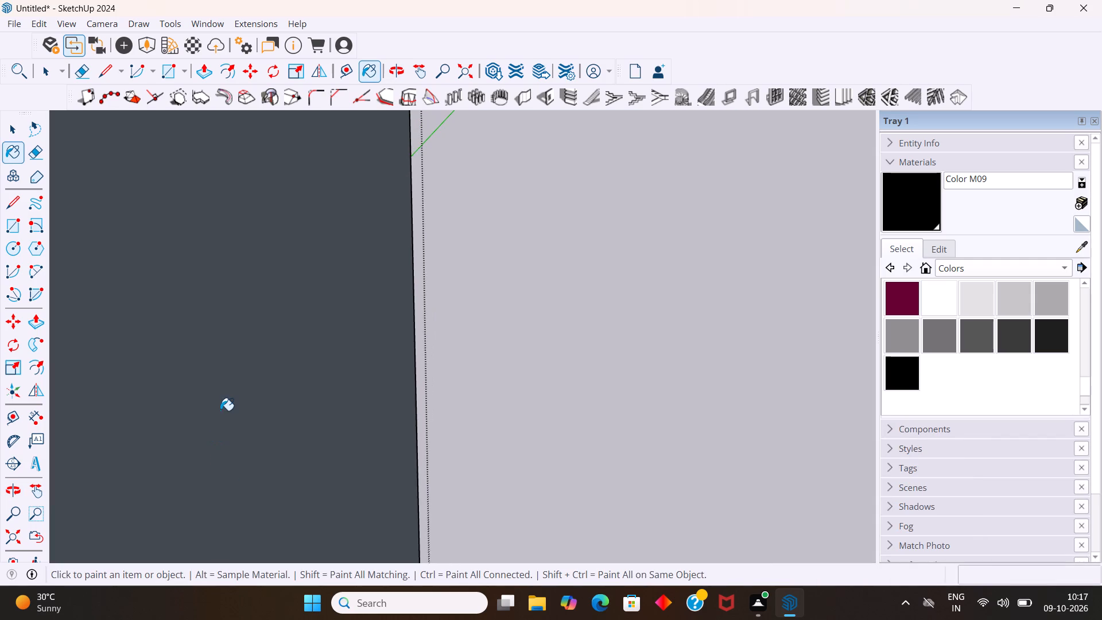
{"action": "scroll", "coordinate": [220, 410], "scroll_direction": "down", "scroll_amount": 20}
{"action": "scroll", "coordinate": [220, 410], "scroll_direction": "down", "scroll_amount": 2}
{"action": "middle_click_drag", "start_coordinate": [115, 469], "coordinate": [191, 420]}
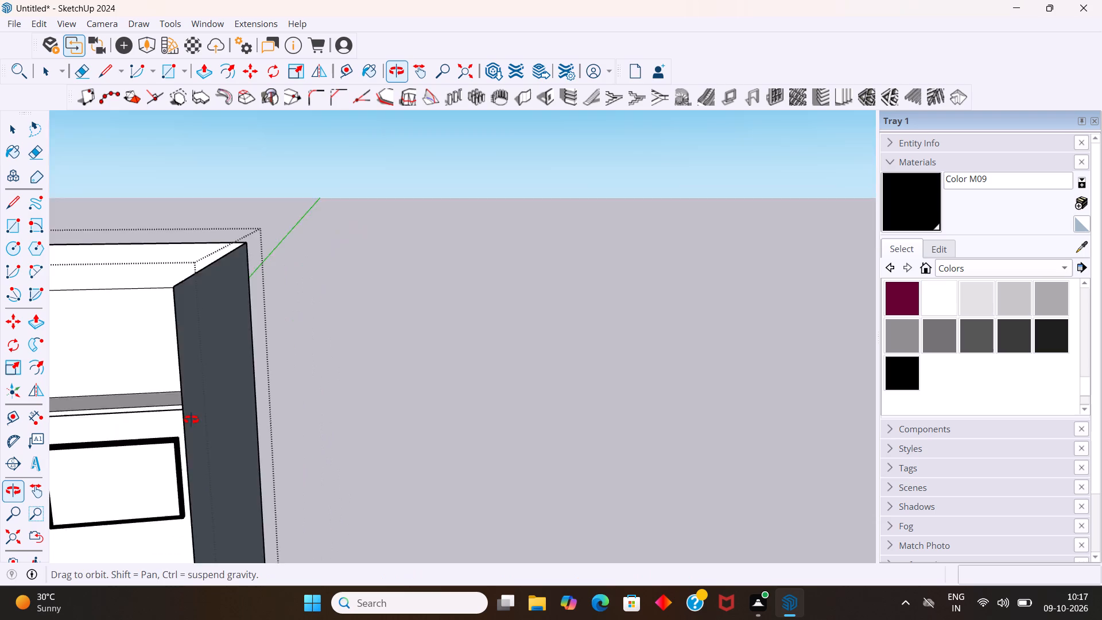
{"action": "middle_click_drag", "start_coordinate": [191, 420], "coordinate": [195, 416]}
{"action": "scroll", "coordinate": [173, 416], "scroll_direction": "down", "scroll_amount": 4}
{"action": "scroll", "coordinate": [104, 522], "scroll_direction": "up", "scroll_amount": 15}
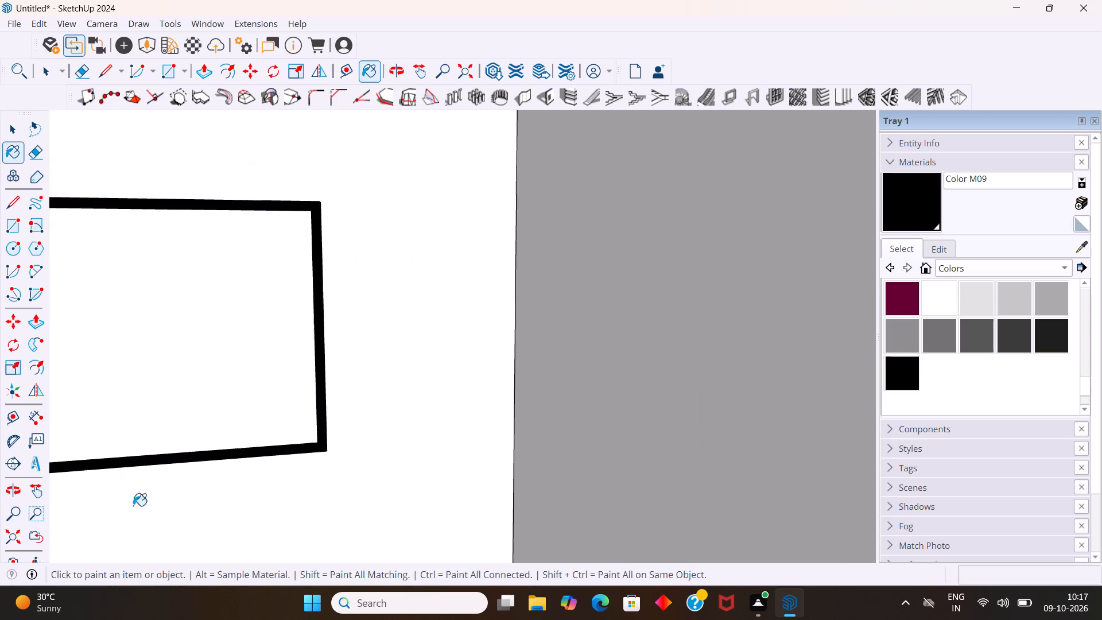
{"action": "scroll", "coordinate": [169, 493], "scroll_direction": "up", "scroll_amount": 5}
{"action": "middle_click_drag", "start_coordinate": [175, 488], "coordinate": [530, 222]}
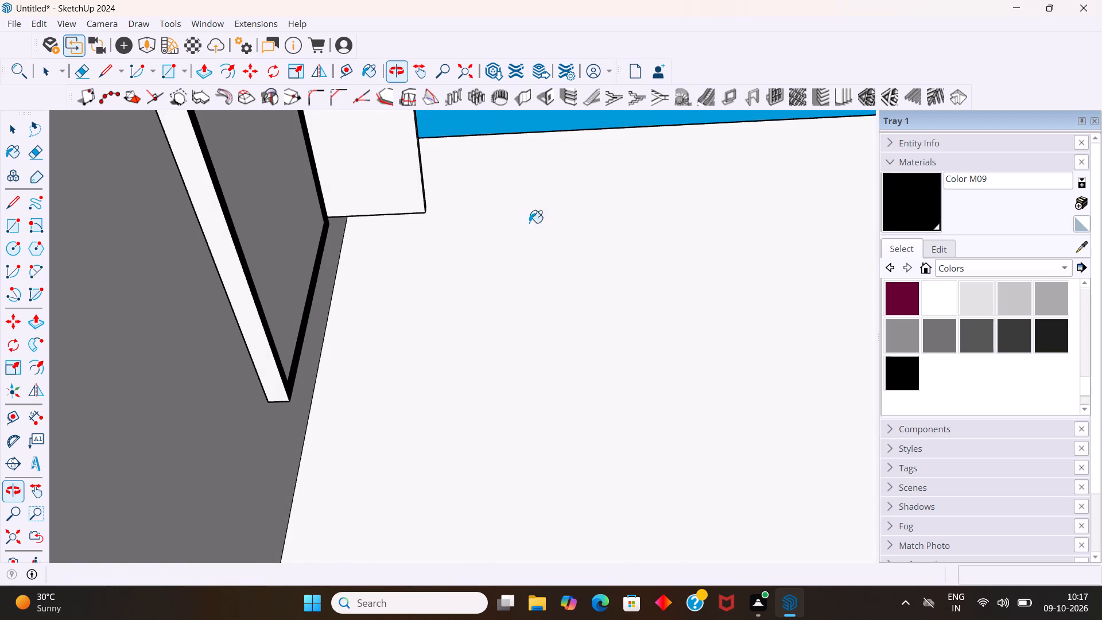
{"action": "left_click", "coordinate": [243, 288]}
Inspect the painted frame, the fluted section and the shelf on the back wall from several angles.
{"action": "scroll", "coordinate": [225, 281], "scroll_direction": "down", "scroll_amount": 1}
{"action": "middle_click_drag", "start_coordinate": [218, 291], "coordinate": [298, 313]}
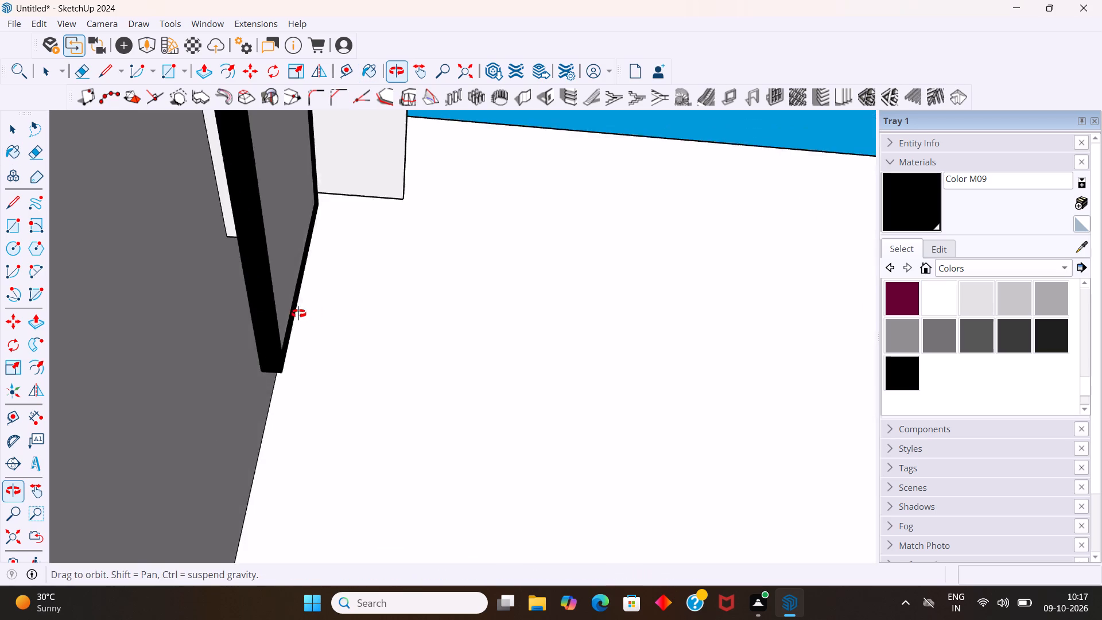
{"action": "middle_click_drag", "start_coordinate": [298, 313], "coordinate": [323, 432]}
{"action": "key", "text": "space"}
{"action": "scroll", "coordinate": [341, 389], "scroll_direction": "down", "scroll_amount": 10}
{"action": "scroll", "coordinate": [434, 397], "scroll_direction": "down", "scroll_amount": 1}
{"action": "middle_click_drag", "start_coordinate": [436, 401], "coordinate": [232, 367]}
{"action": "scroll", "coordinate": [209, 358], "scroll_direction": "down", "scroll_amount": 10}
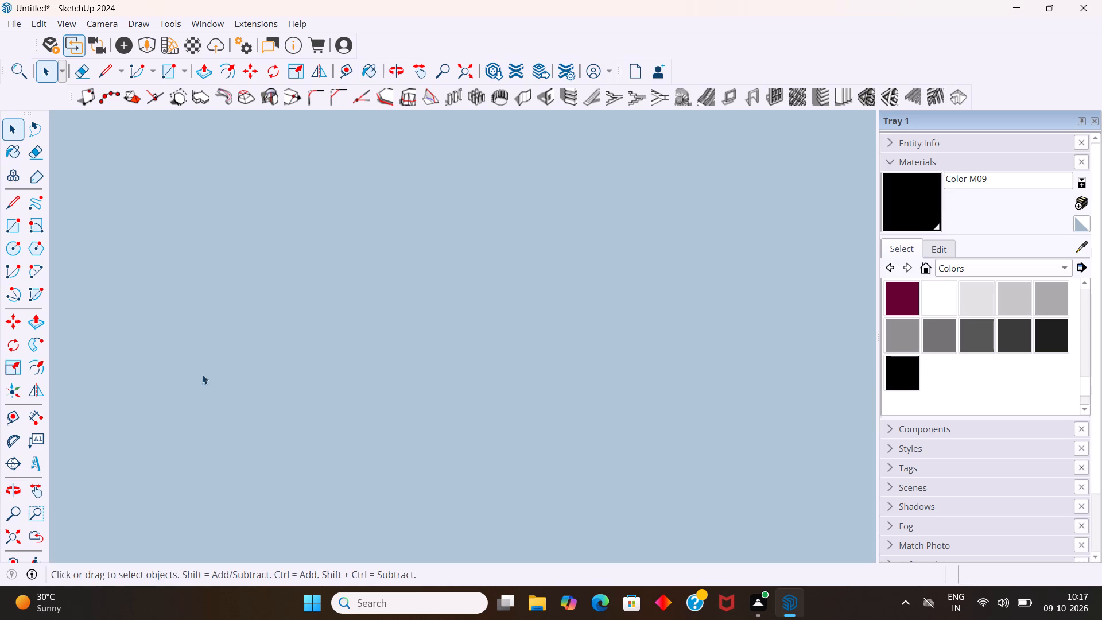
{"action": "scroll", "coordinate": [401, 339], "scroll_direction": "down", "scroll_amount": 9}
{"action": "key", "text": "u"}
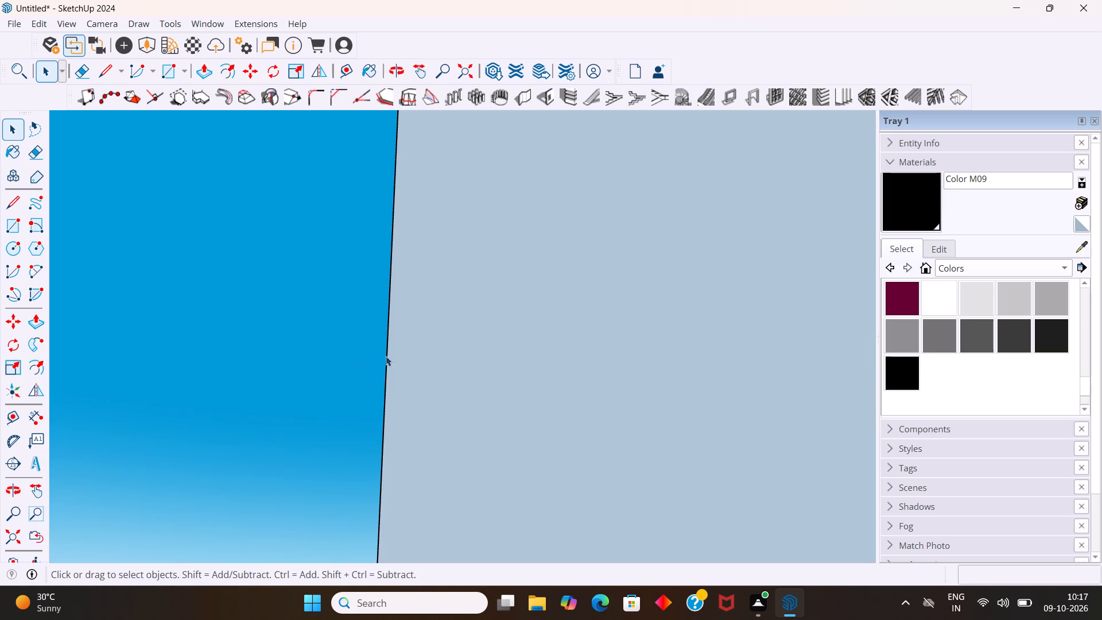
{"action": "middle_click_drag", "start_coordinate": [369, 369], "coordinate": [357, 375]}
{"action": "scroll", "coordinate": [350, 369], "scroll_direction": "down", "scroll_amount": 1}
{"action": "middle_click_drag", "start_coordinate": [350, 371], "coordinate": [380, 400]}
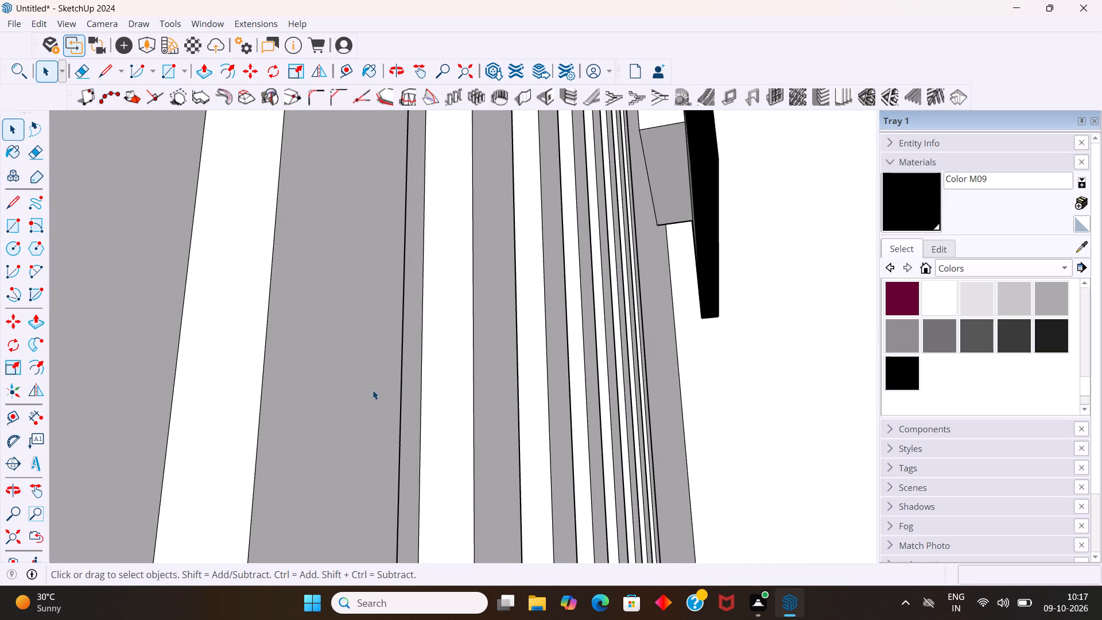
{"action": "middle_click_drag", "start_coordinate": [343, 392], "coordinate": [568, 412]}
{"action": "scroll", "coordinate": [531, 404], "scroll_direction": "down", "scroll_amount": 9}
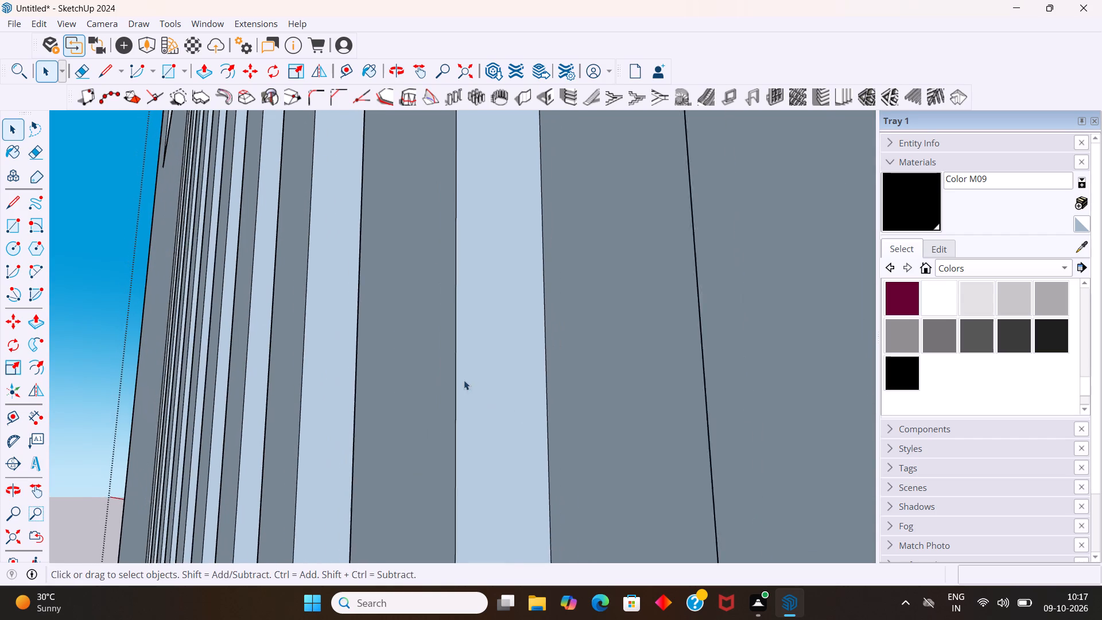
{"action": "scroll", "coordinate": [464, 380], "scroll_direction": "down", "scroll_amount": 8}
{"action": "scroll", "coordinate": [409, 331], "scroll_direction": "down", "scroll_amount": 20}
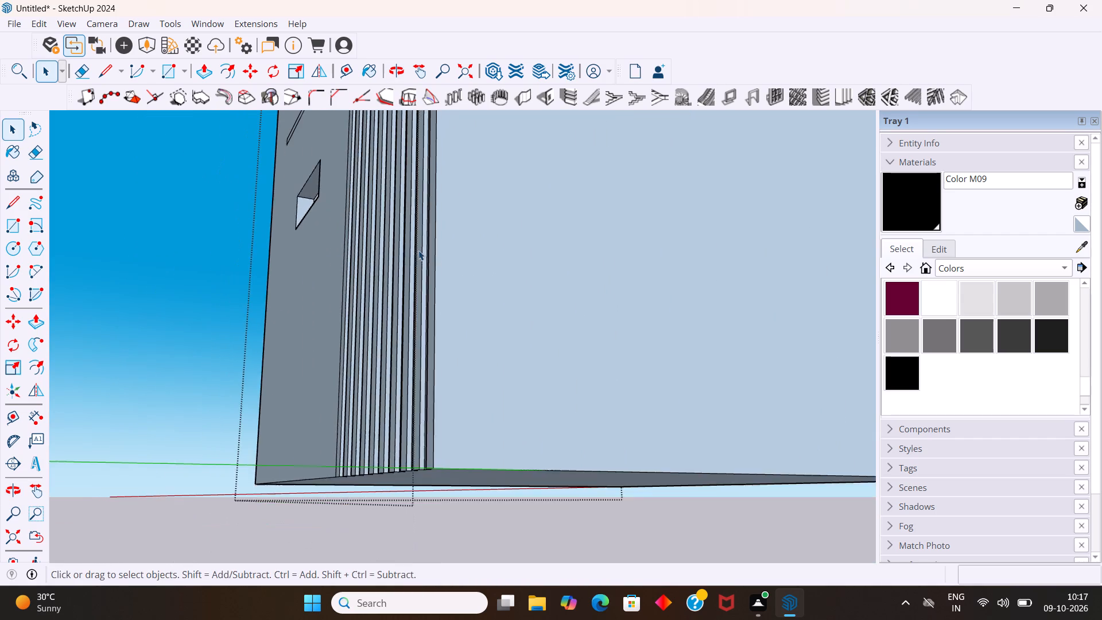
{"action": "scroll", "coordinate": [421, 239], "scroll_direction": "down", "scroll_amount": 5}
{"action": "middle_click_drag", "start_coordinate": [538, 245], "coordinate": [215, 278]}
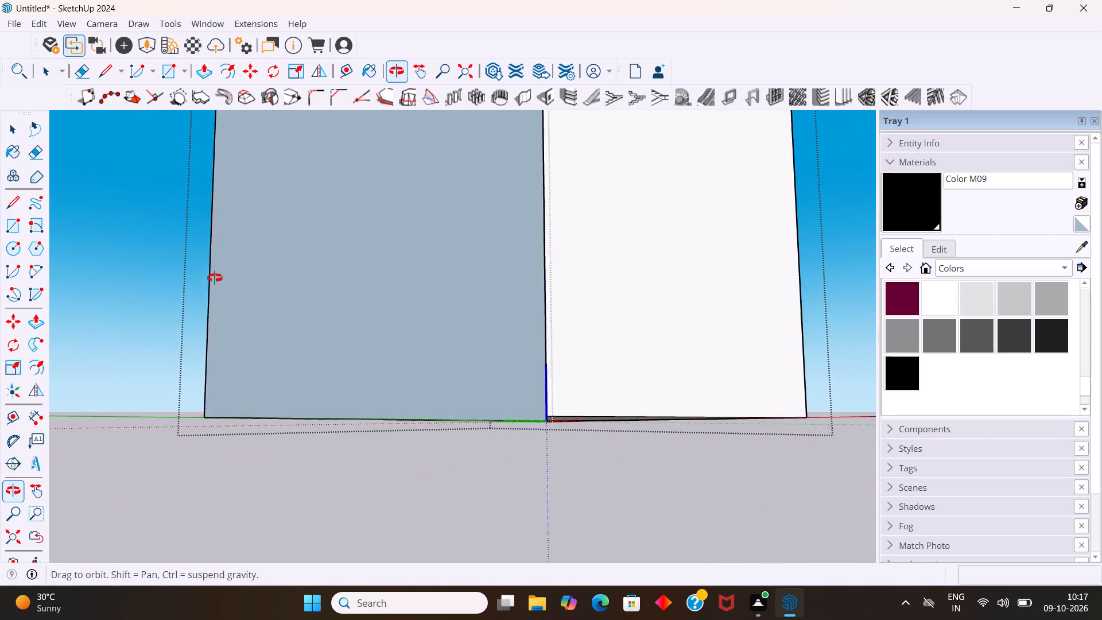
{"action": "middle_click_drag", "start_coordinate": [215, 278], "coordinate": [242, 279]}
{"action": "middle_click_drag", "start_coordinate": [775, 333], "coordinate": [374, 347]}
{"action": "scroll", "coordinate": [549, 209], "scroll_direction": "up", "scroll_amount": 3}
{"action": "scroll", "coordinate": [579, 151], "scroll_direction": "up", "scroll_amount": 2}
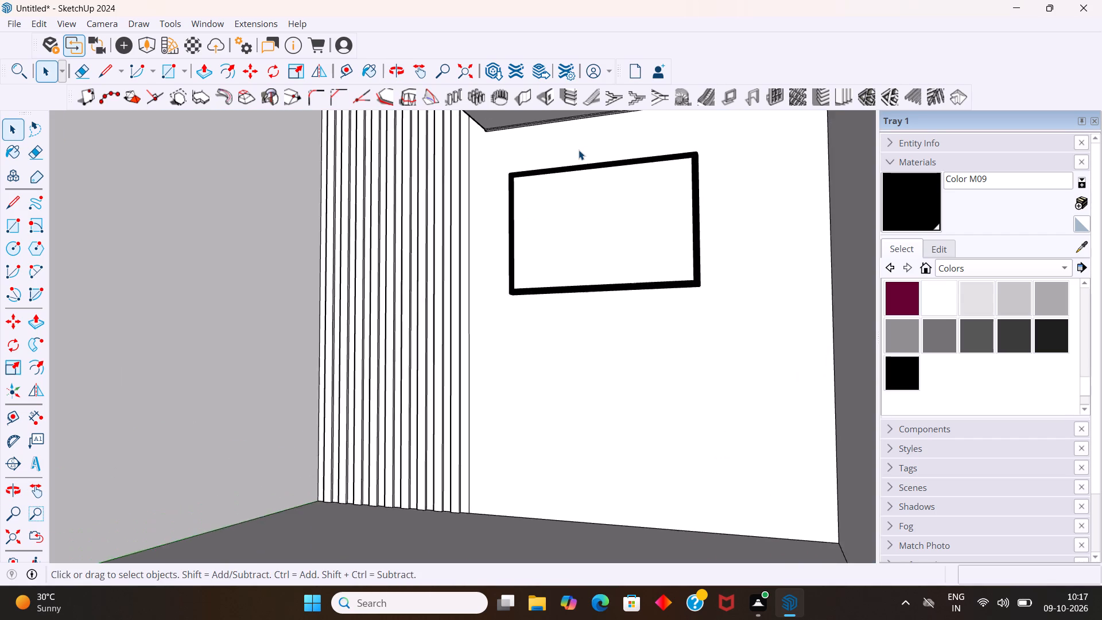
{"action": "scroll", "coordinate": [579, 150], "scroll_direction": "up", "scroll_amount": 4}
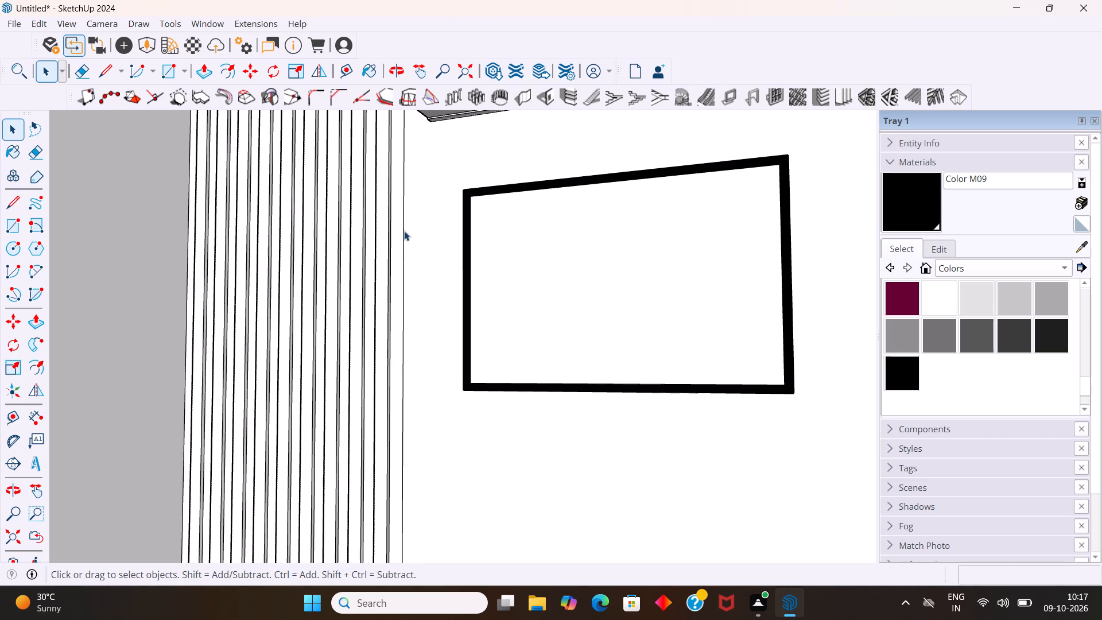
{"action": "middle_click_drag", "start_coordinate": [544, 153], "coordinate": [467, 411]}
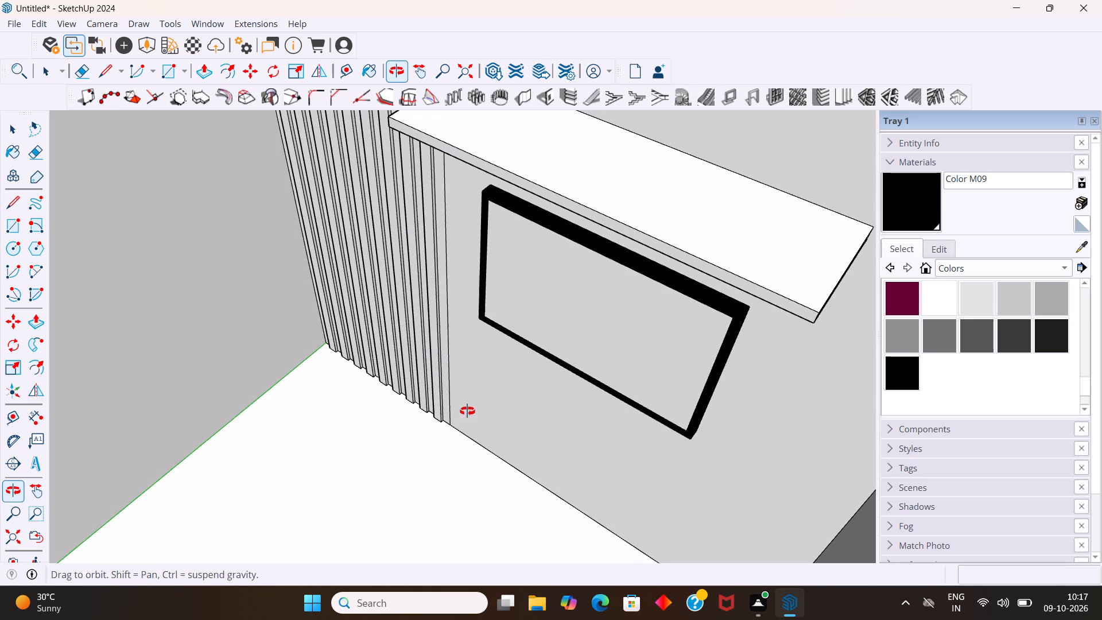
{"action": "middle_click_drag", "start_coordinate": [467, 411], "coordinate": [467, 406]}
{"action": "scroll", "coordinate": [589, 253], "scroll_direction": "up", "scroll_amount": 2}
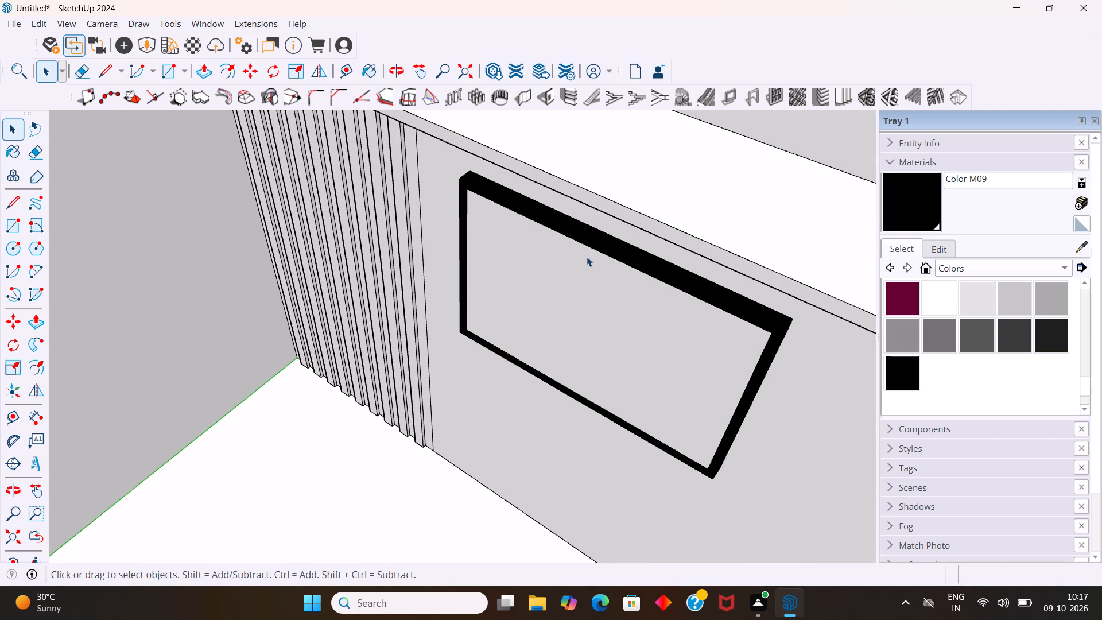
Undo all the black painting on the frame around the wall panel.
{"action": "key", "text": "ctrl+z"}
{"action": "key", "text": "ctrl+z"}
{"action": "key", "text": "ctrl+z"}
{"action": "key", "text": "ctrl+z"}
{"action": "key", "text": "ctrl+z"}
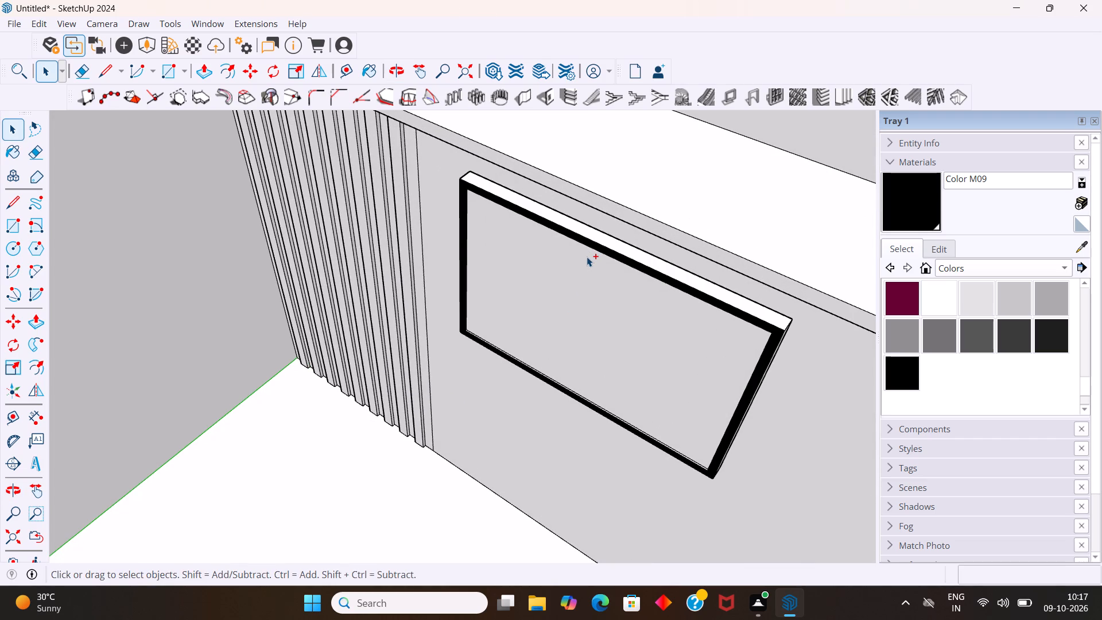
{"action": "key", "text": "ctrl+z"}
{"action": "key", "text": "ctrl+z"}
{"action": "key", "text": "ctrl+z"}
{"action": "key", "text": "space"}
{"action": "key", "text": "ctrl+z"}
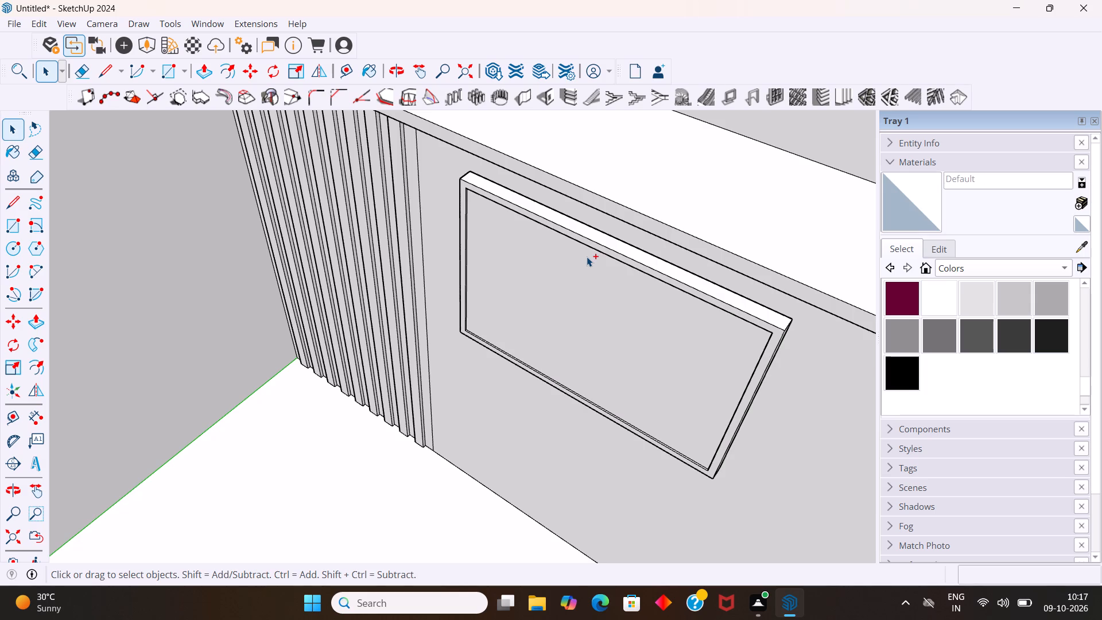
{"action": "key", "text": "ctrl+z"}
{"action": "key", "text": "ctrl+z"}
{"action": "key", "text": "ctrl+z"}
{"action": "key", "text": "ctrl+z"}
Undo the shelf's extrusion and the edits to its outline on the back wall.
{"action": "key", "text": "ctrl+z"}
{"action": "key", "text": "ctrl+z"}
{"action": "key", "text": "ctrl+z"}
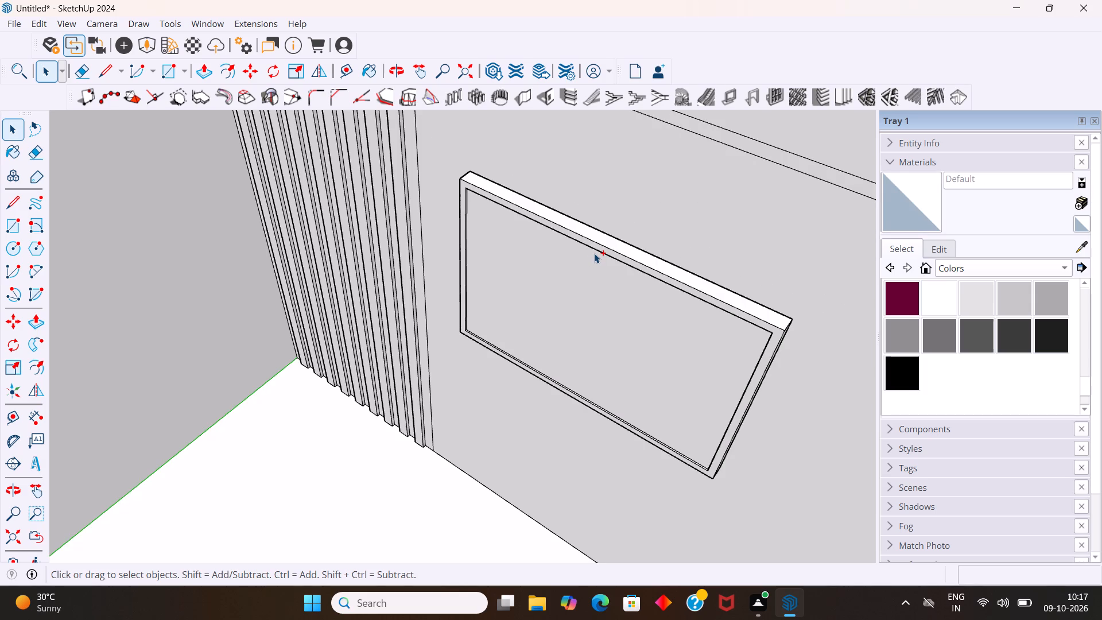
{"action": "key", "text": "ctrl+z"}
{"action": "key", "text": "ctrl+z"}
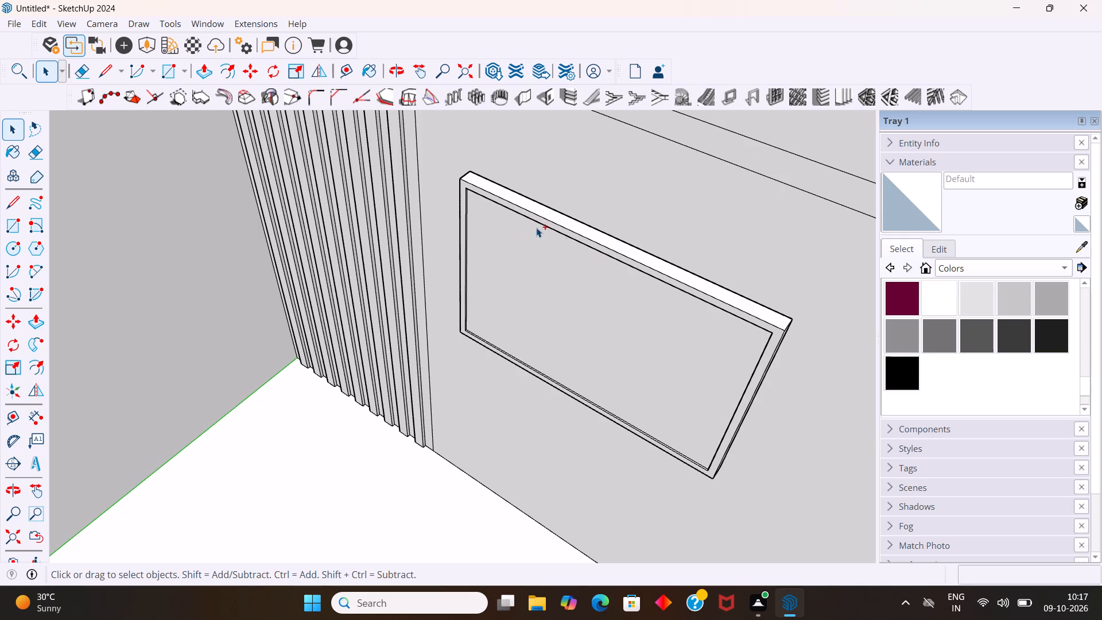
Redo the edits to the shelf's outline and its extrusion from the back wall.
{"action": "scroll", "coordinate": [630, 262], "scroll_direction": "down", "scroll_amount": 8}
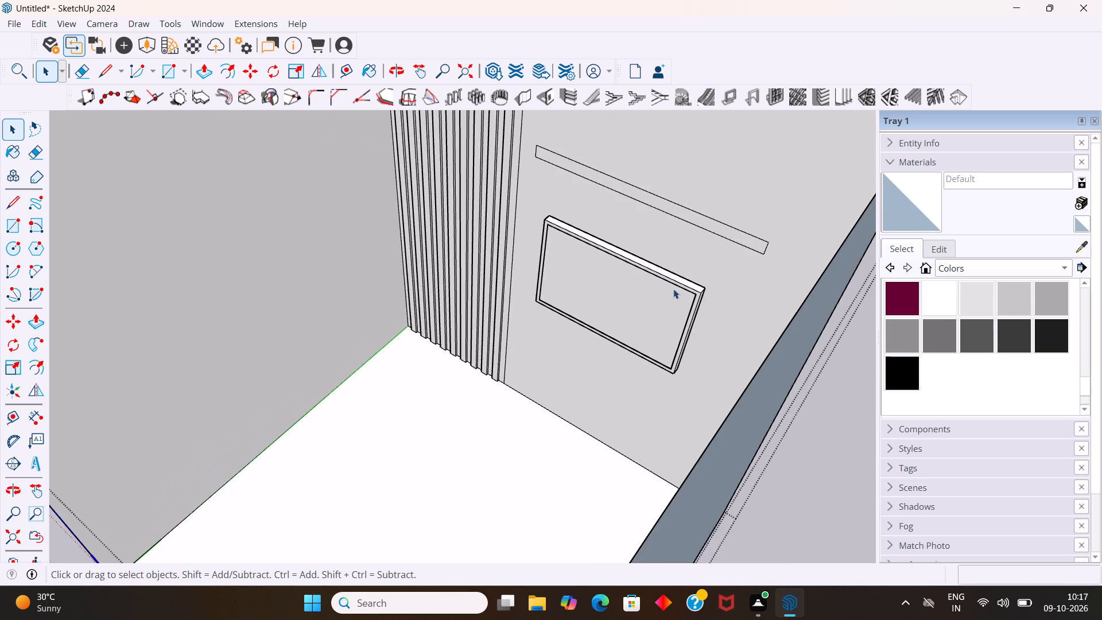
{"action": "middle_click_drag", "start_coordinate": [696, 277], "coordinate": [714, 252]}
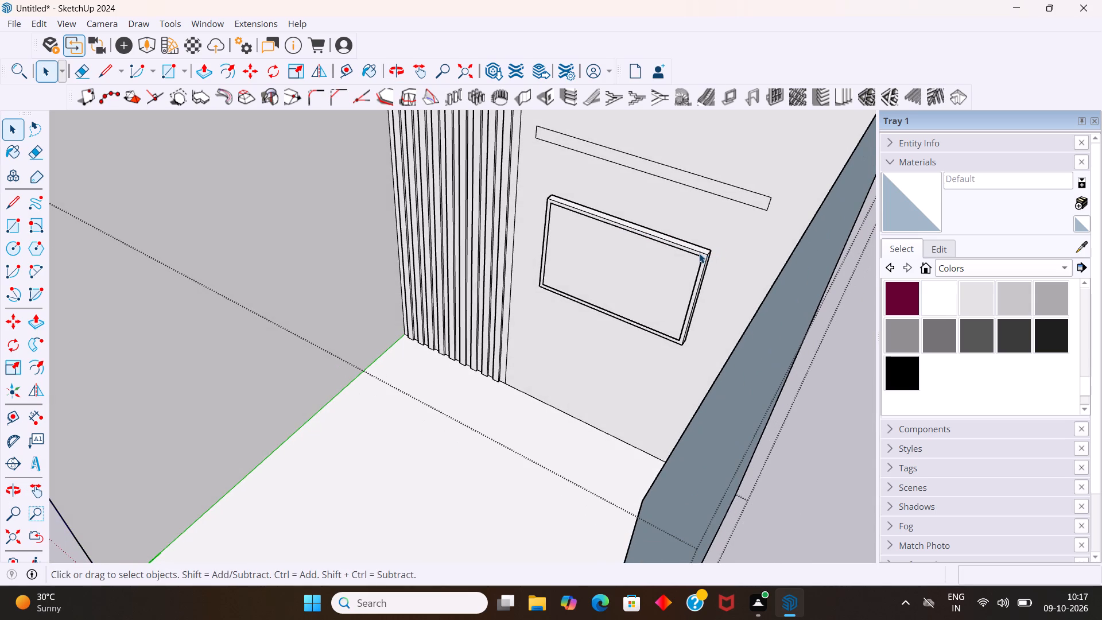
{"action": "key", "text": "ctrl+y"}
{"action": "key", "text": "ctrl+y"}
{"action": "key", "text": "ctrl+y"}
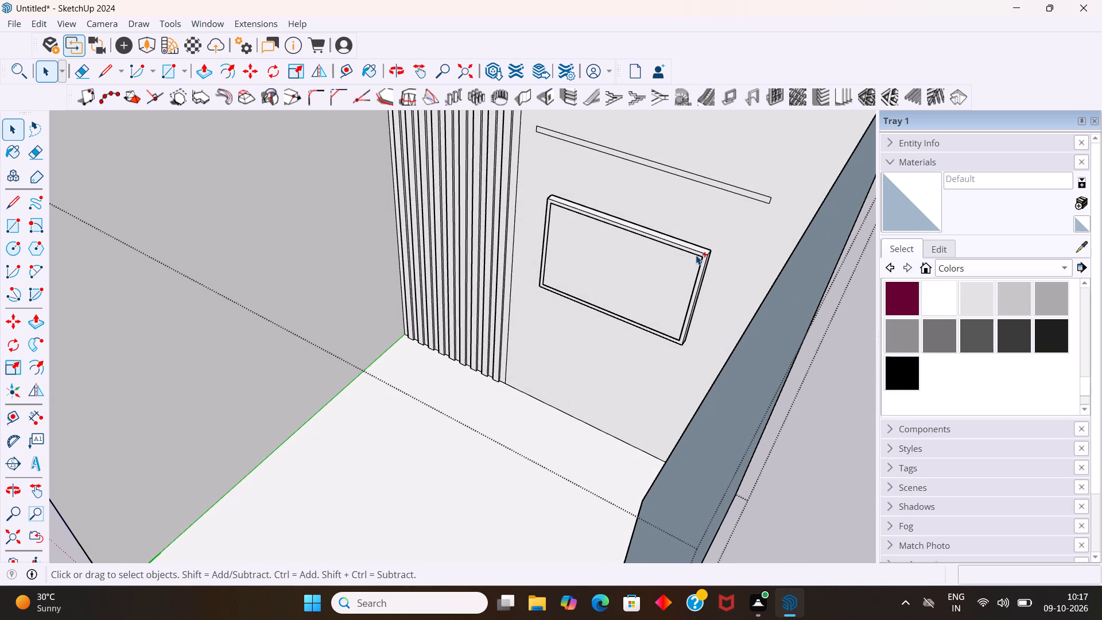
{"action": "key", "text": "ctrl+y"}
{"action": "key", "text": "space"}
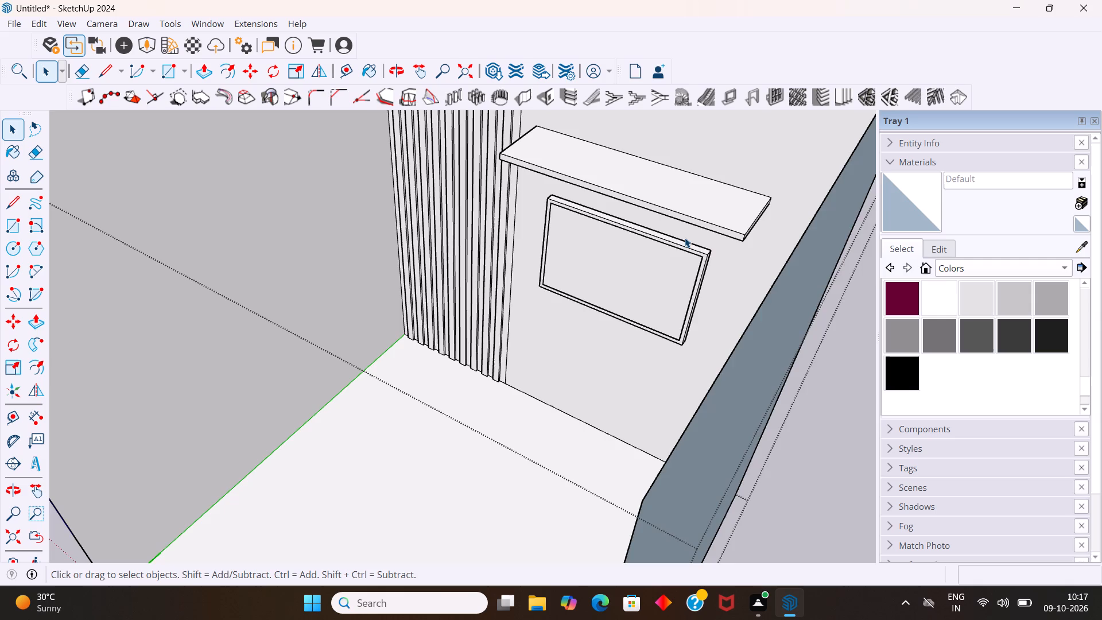
Erase the top and right-hand sides of the frame around the wall panel, including their leftover edges.
{"action": "scroll", "coordinate": [669, 226], "scroll_direction": "up", "scroll_amount": 5}
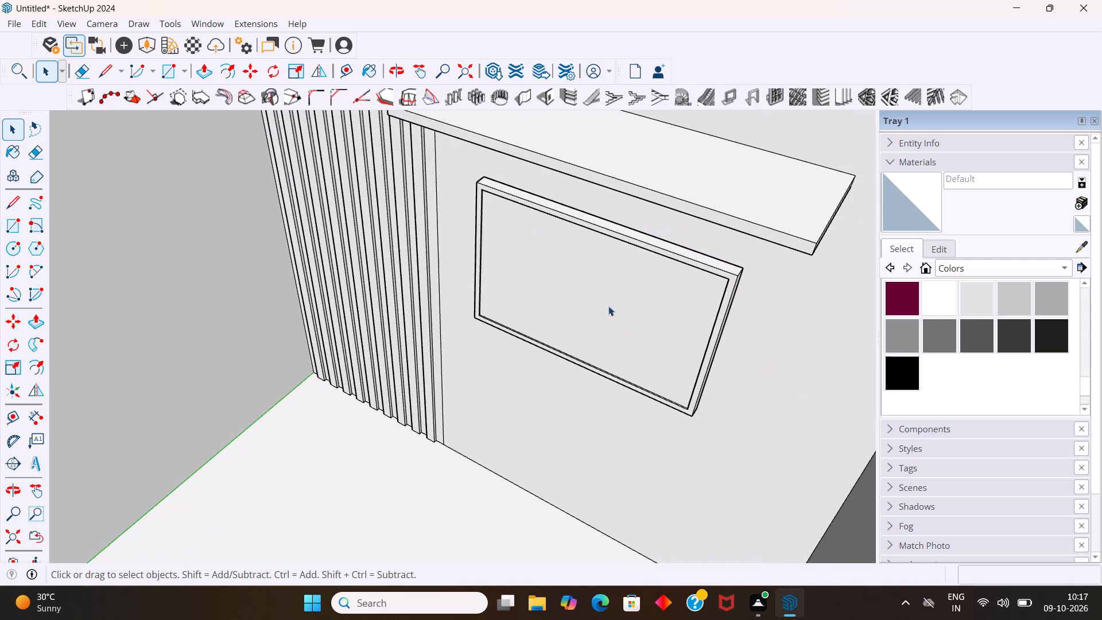
{"action": "key", "text": "e"}
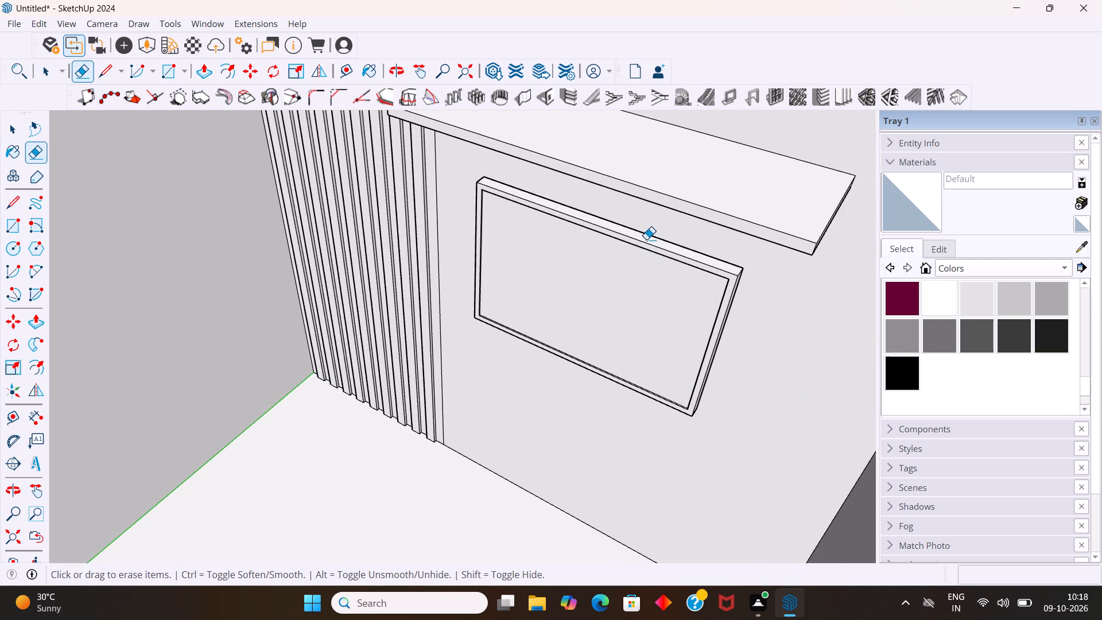
{"action": "left_click_drag", "start_coordinate": [648, 235], "coordinate": [628, 261]}
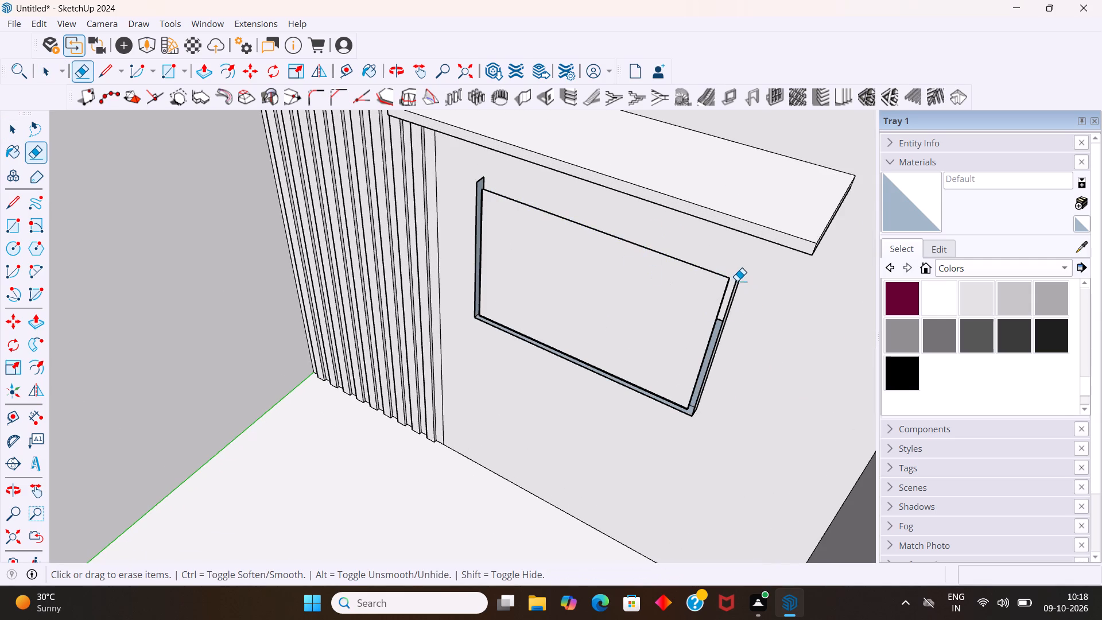
{"action": "left_click_drag", "start_coordinate": [739, 286], "coordinate": [722, 312]}
{"action": "scroll", "coordinate": [724, 320], "scroll_direction": "up", "scroll_amount": 3}
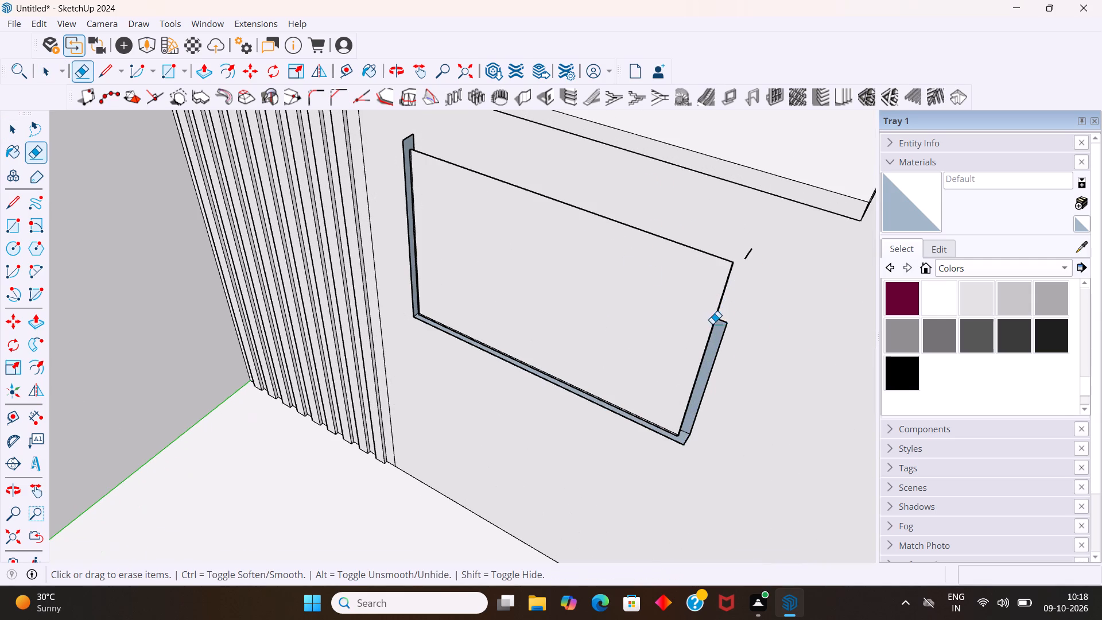
{"action": "left_click", "coordinate": [724, 322]}
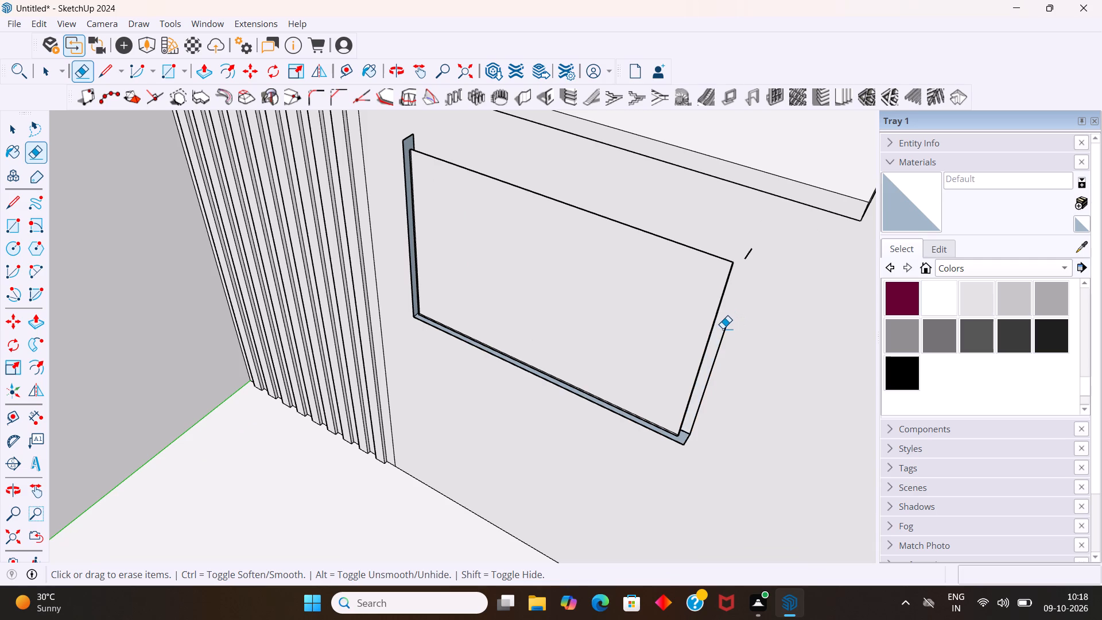
{"action": "left_click", "coordinate": [723, 333]}
{"action": "left_click", "coordinate": [748, 257]}
Erase the left-hand side of the panel frame and the stray edge at its upper corner.
{"action": "middle_click_drag", "start_coordinate": [724, 387], "coordinate": [845, 405]}
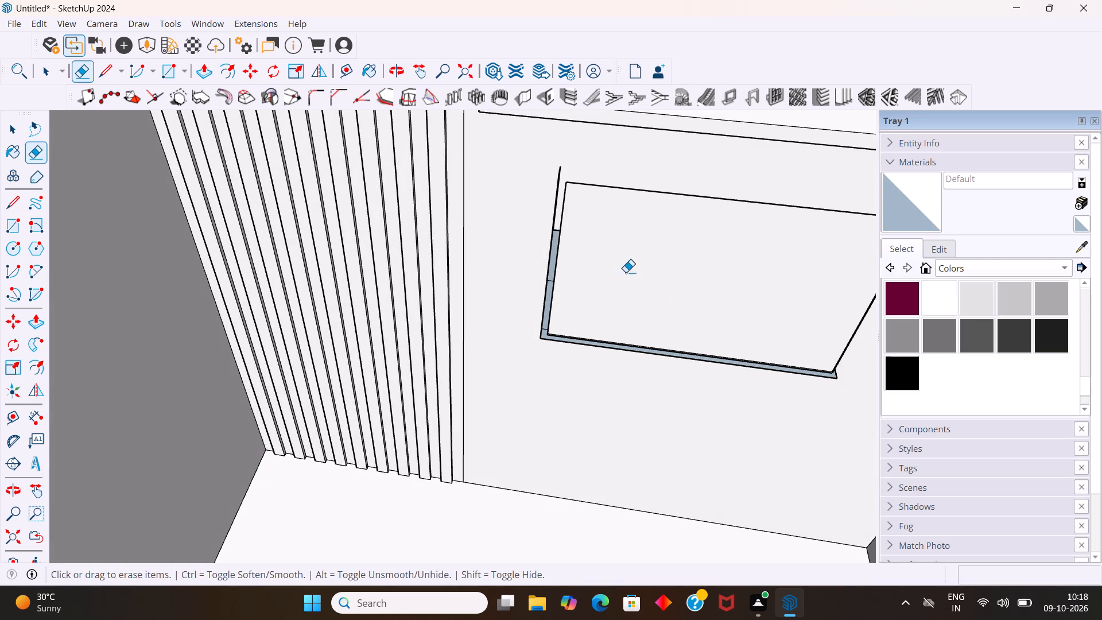
{"action": "left_click_drag", "start_coordinate": [556, 220], "coordinate": [553, 254]}
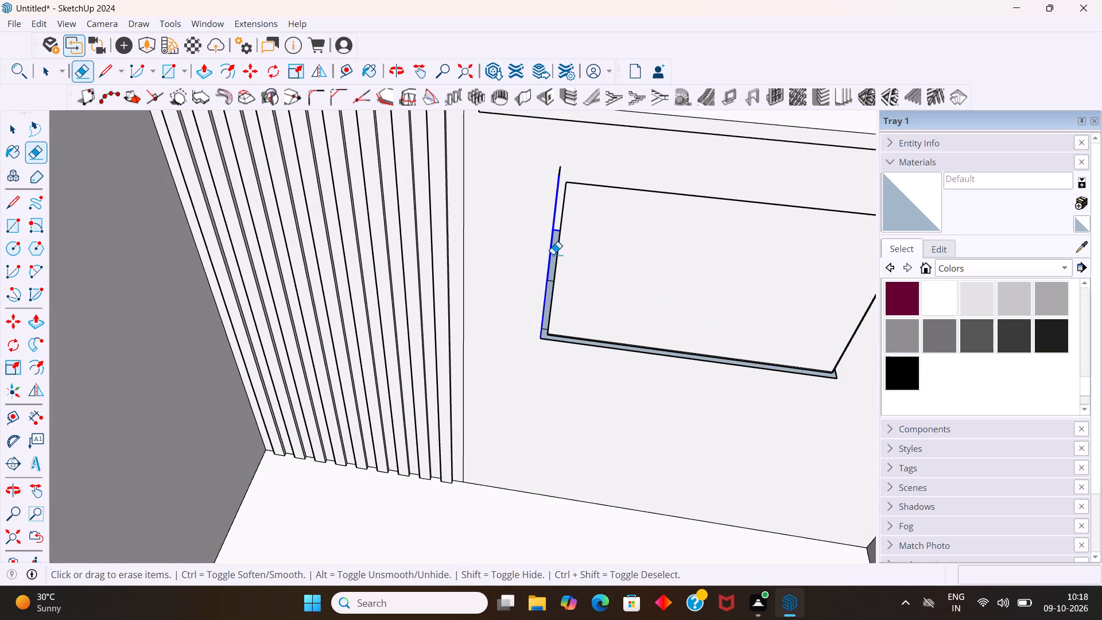
{"action": "left_click_drag", "start_coordinate": [553, 254], "coordinate": [549, 290]}
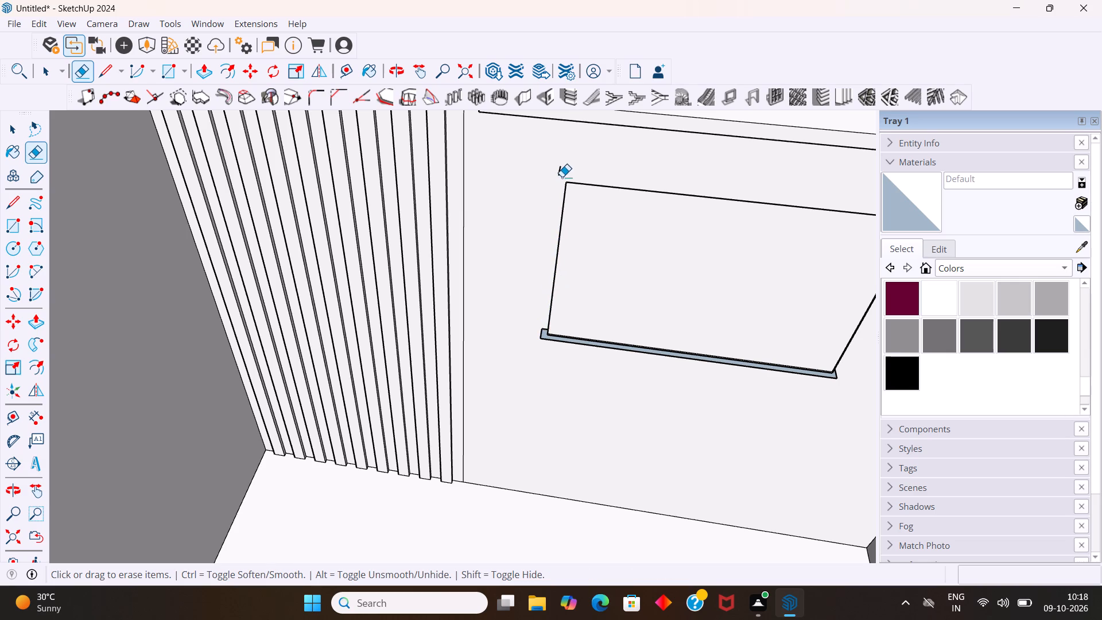
{"action": "left_click", "coordinate": [560, 172]}
Erase the panel's left edge and the frame's bottom edges nearest the fluted section.
{"action": "middle_click_drag", "start_coordinate": [552, 185], "coordinate": [635, 278]}
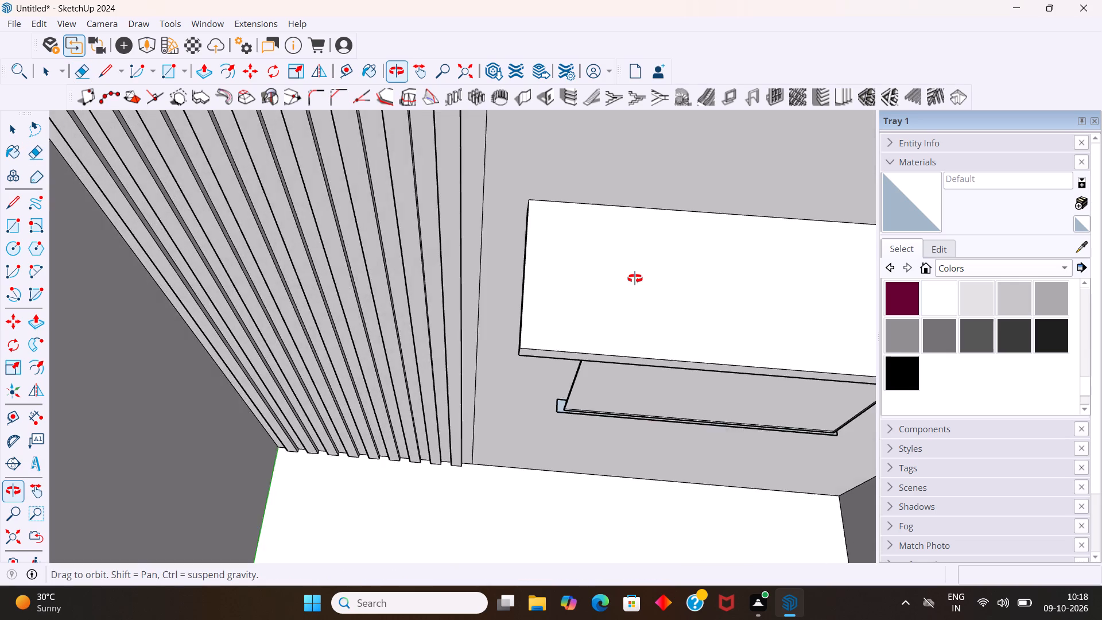
{"action": "middle_click_drag", "start_coordinate": [635, 278], "coordinate": [761, 244]}
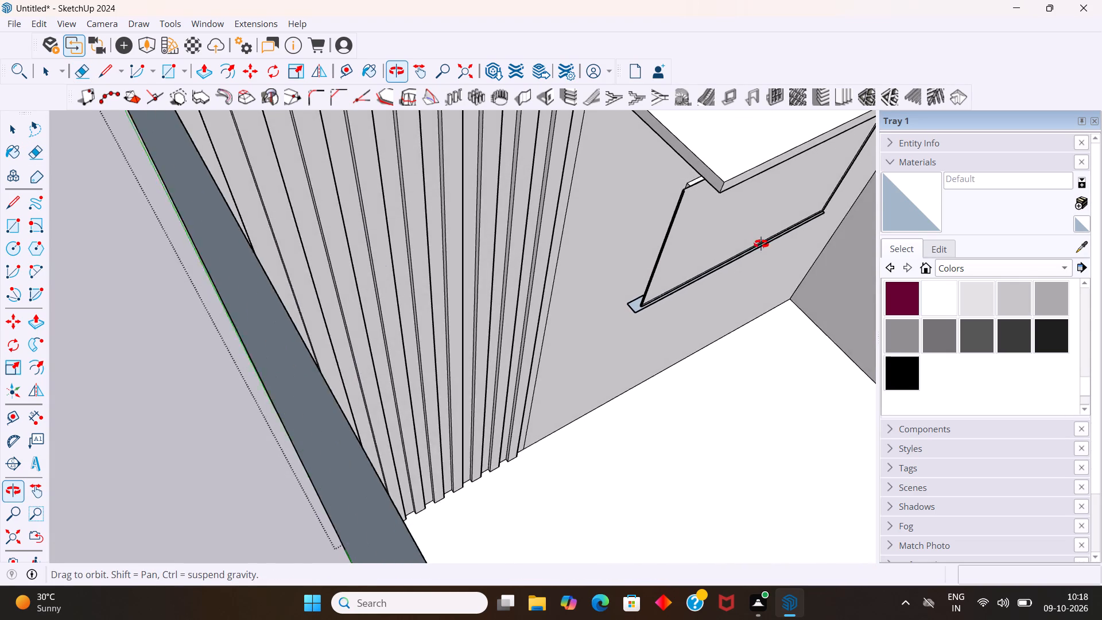
{"action": "middle_click_drag", "start_coordinate": [761, 244], "coordinate": [755, 238]}
{"action": "scroll", "coordinate": [658, 213], "scroll_direction": "up", "scroll_amount": 1}
{"action": "left_click_drag", "start_coordinate": [659, 214], "coordinate": [660, 243]}
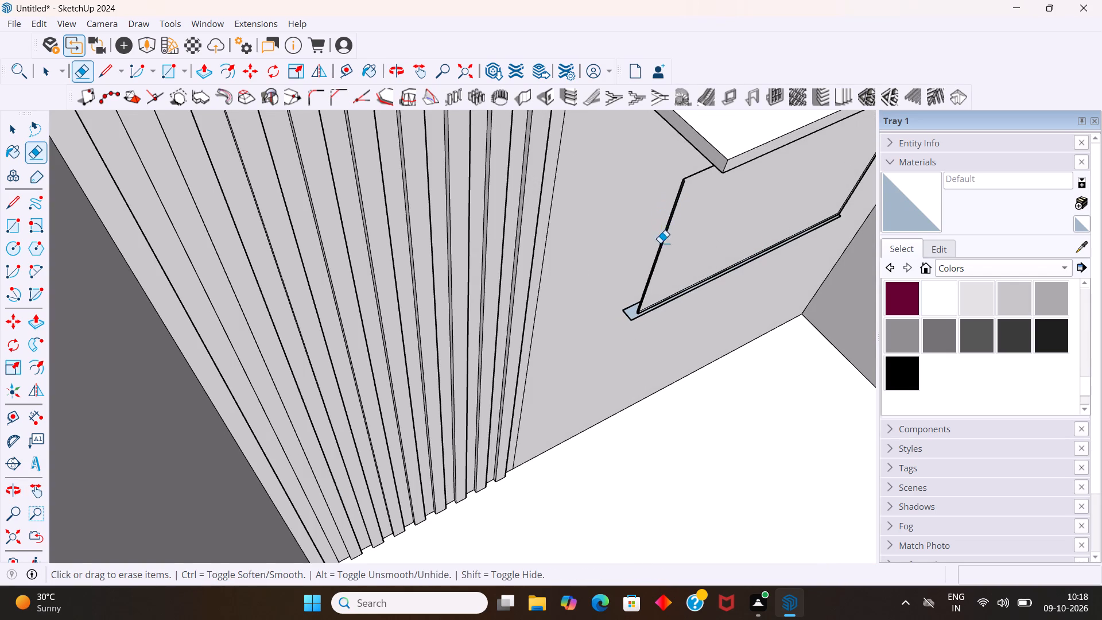
{"action": "left_click_drag", "start_coordinate": [660, 243], "coordinate": [681, 315]}
{"action": "left_click_drag", "start_coordinate": [671, 284], "coordinate": [663, 298]}
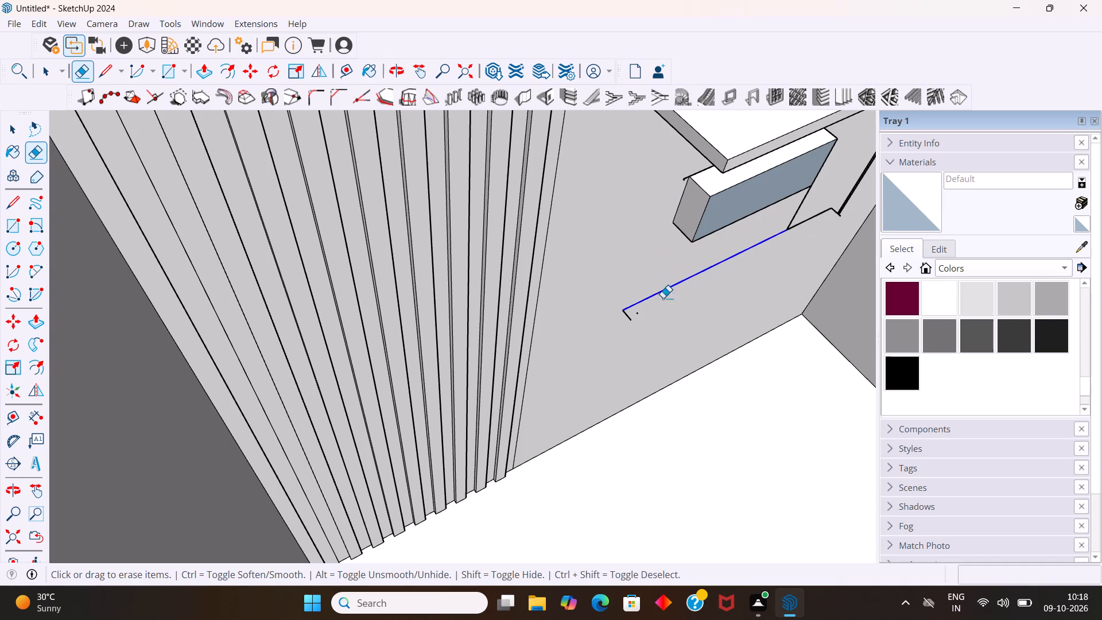
{"action": "left_click_drag", "start_coordinate": [663, 298], "coordinate": [629, 313]}
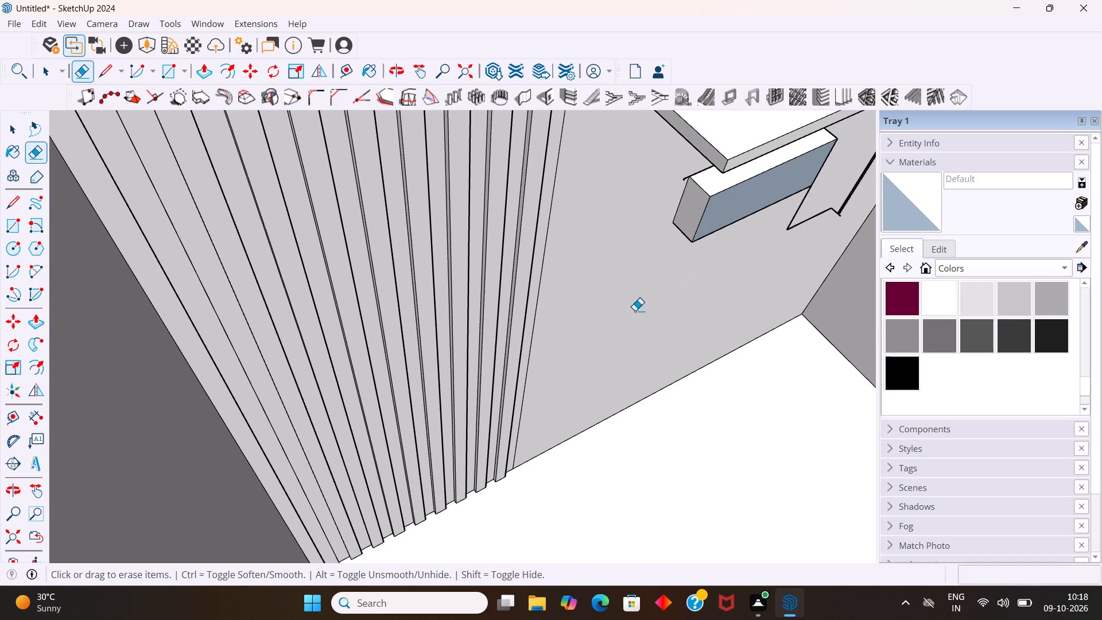
Erase the remaining panel outline on the back wall around the small box below the shelf.
{"action": "scroll", "coordinate": [628, 282], "scroll_direction": "down", "scroll_amount": 8}
{"action": "middle_click_drag", "start_coordinate": [688, 235], "coordinate": [657, 214]}
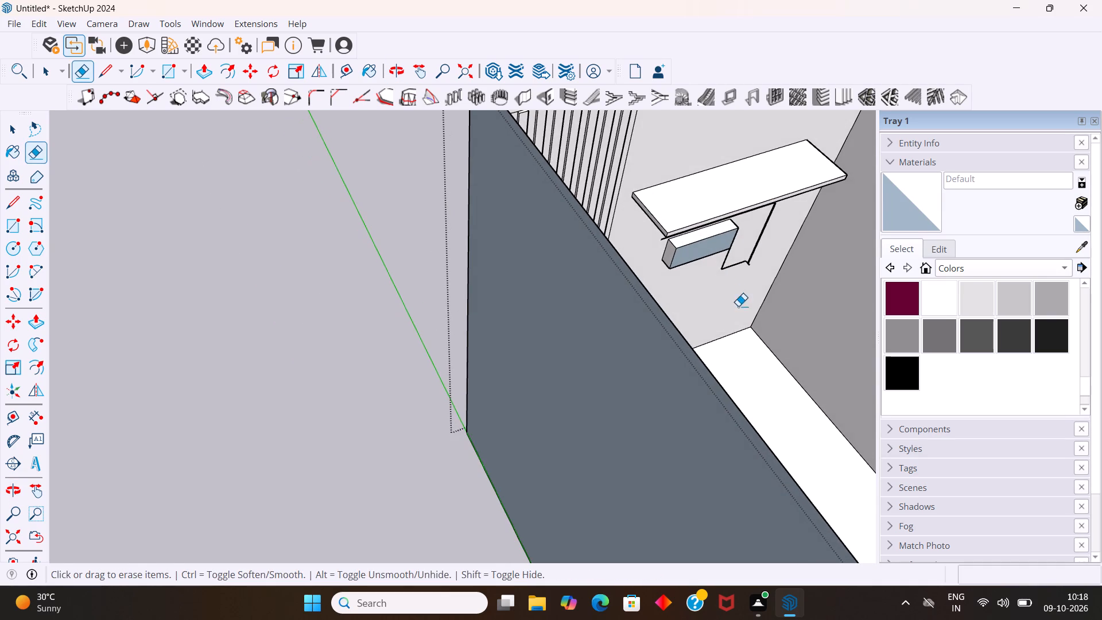
{"action": "middle_click_drag", "start_coordinate": [801, 323], "coordinate": [639, 184]}
{"action": "left_click_drag", "start_coordinate": [691, 176], "coordinate": [708, 192]}
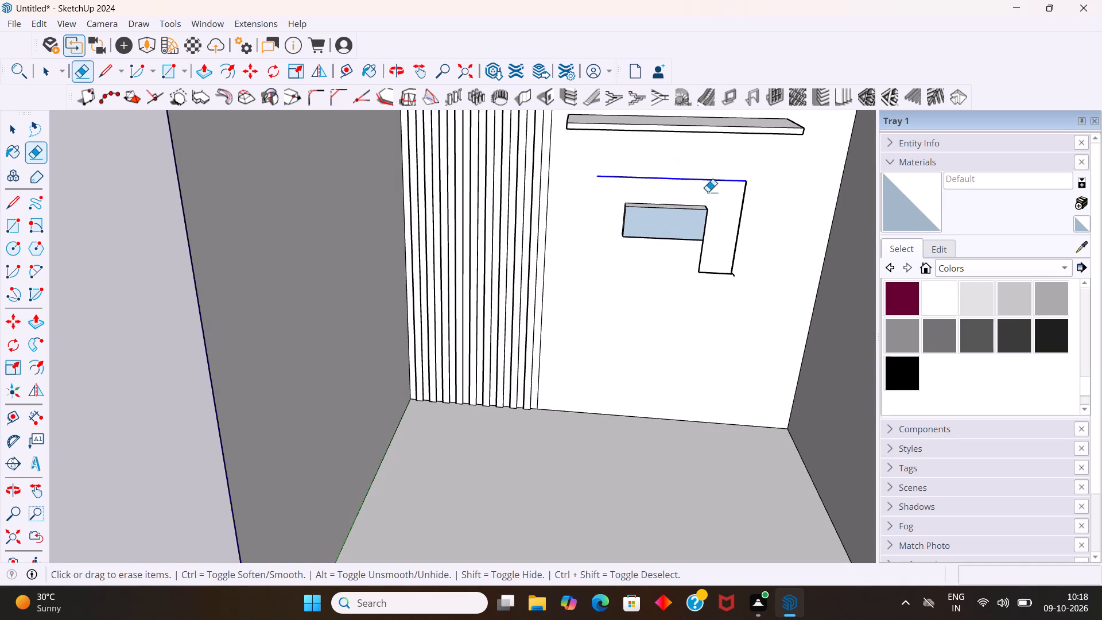
{"action": "left_click_drag", "start_coordinate": [708, 192], "coordinate": [743, 280]}
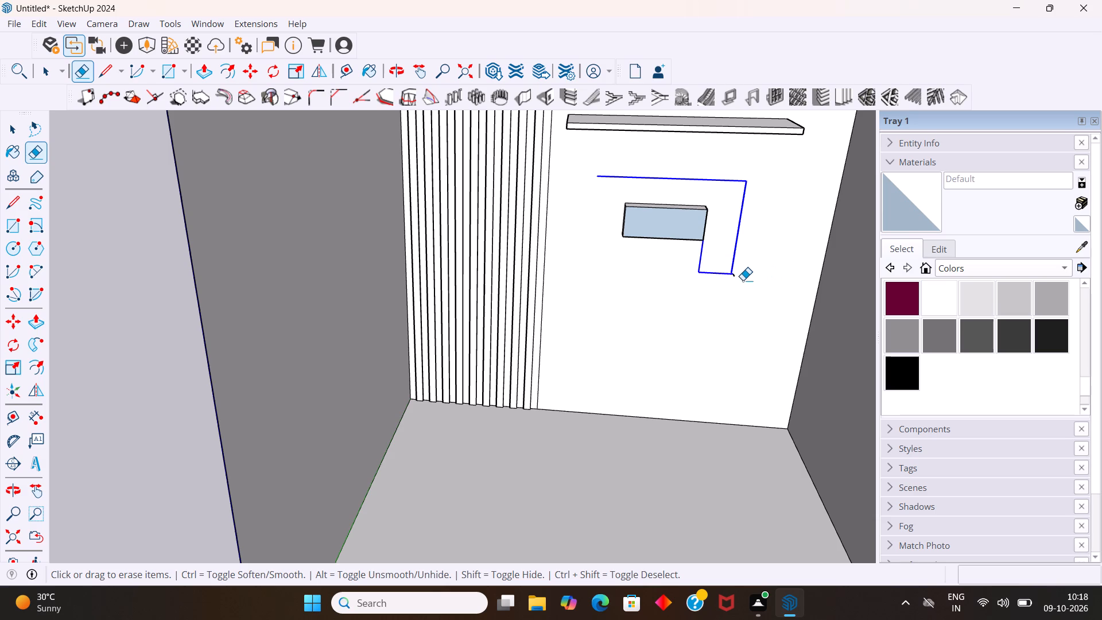
{"action": "left_click_drag", "start_coordinate": [743, 280], "coordinate": [730, 277]}
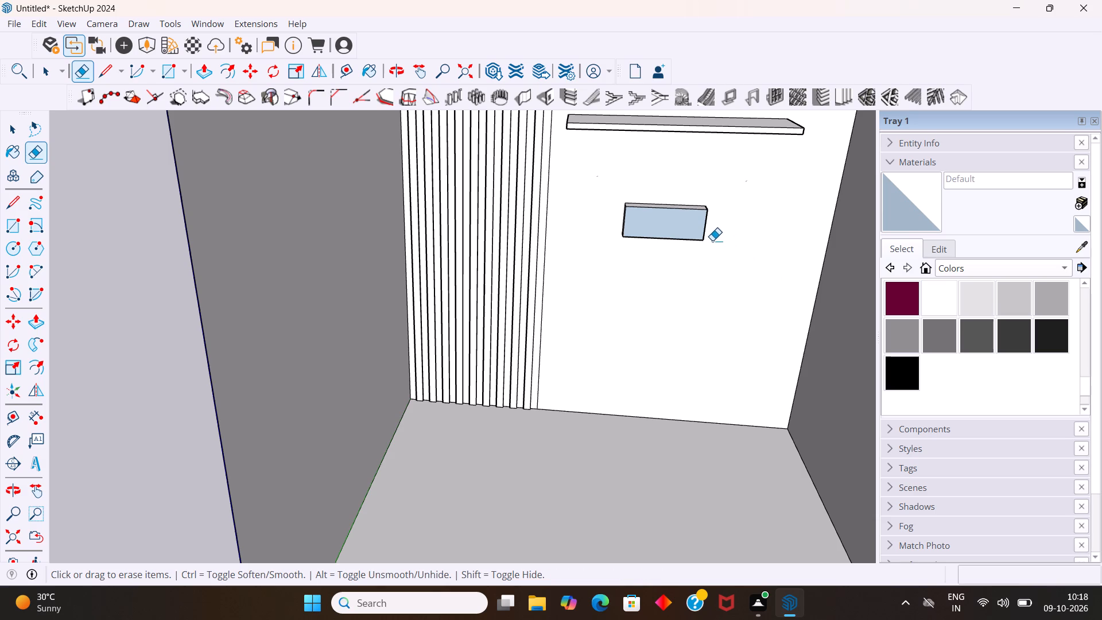
Erase the top and front edges of the small box on the back wall below the shelf.
{"action": "key", "text": "space"}
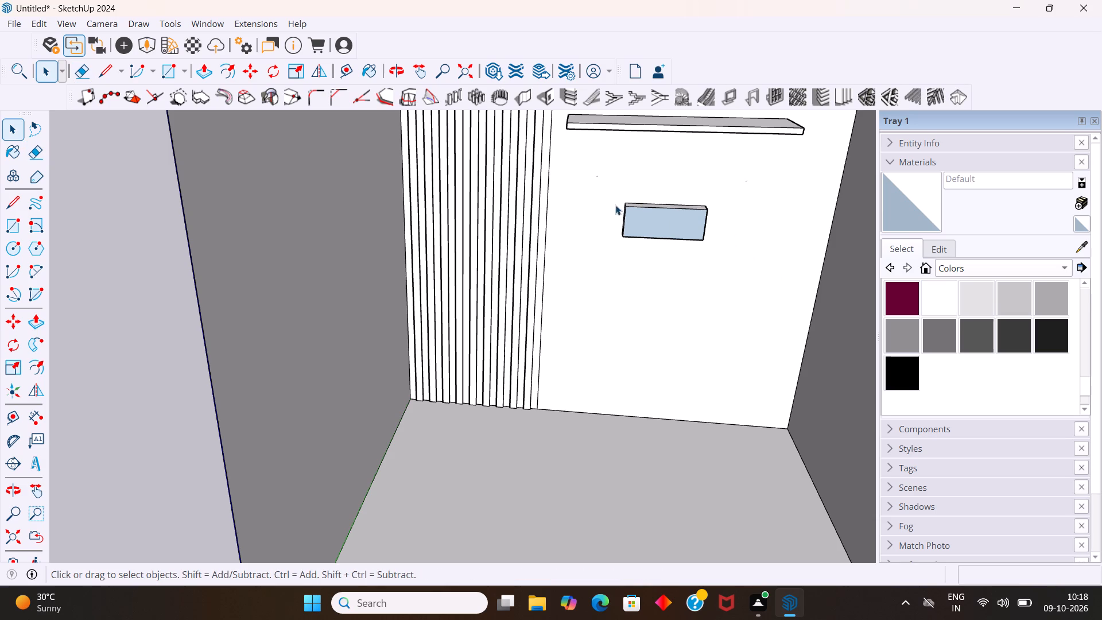
{"action": "key", "text": "e"}
{"action": "left_click_drag", "start_coordinate": [668, 199], "coordinate": [643, 200]}
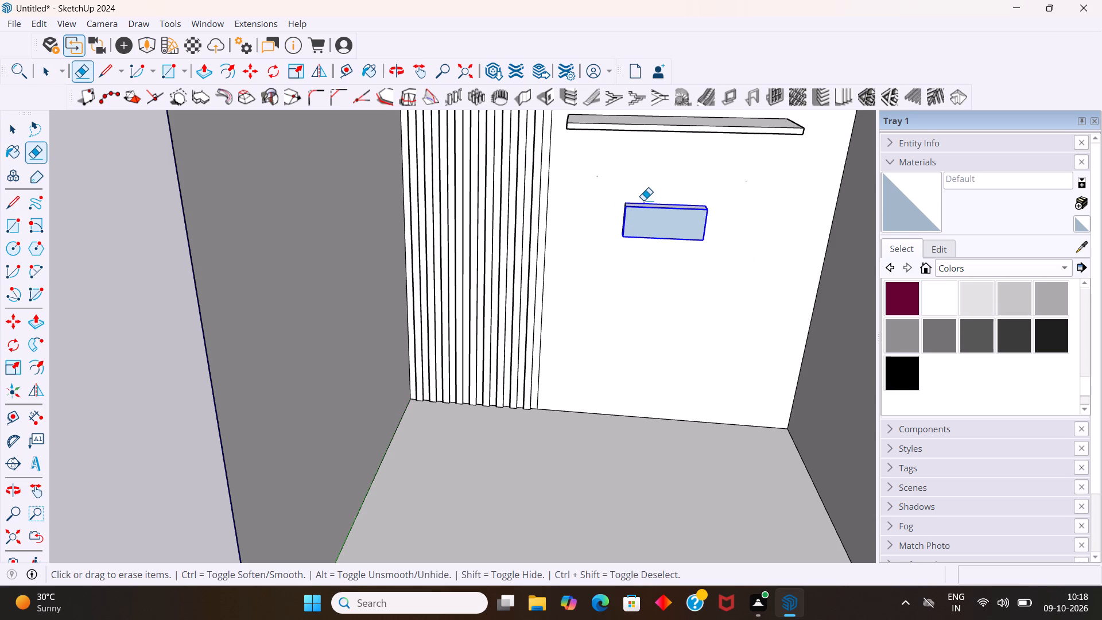
{"action": "left_click_drag", "start_coordinate": [643, 200], "coordinate": [646, 214]}
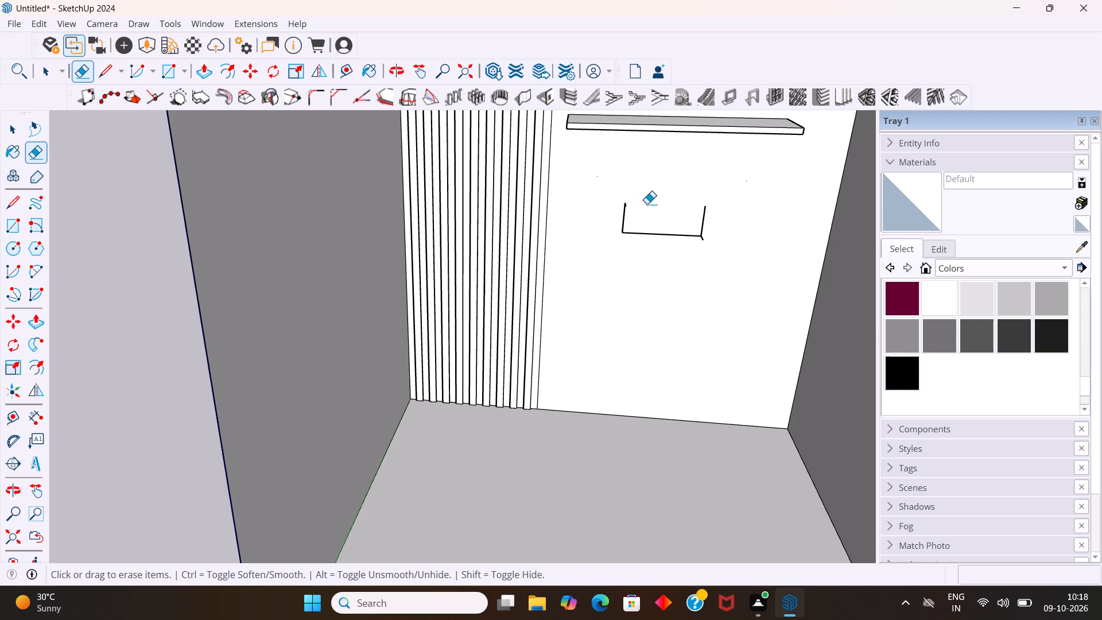
Draw a line across the top of the open three-sided outline on the back wall to close the rectangle.
{"action": "middle_click_drag", "start_coordinate": [690, 228], "coordinate": [690, 283]}
{"action": "key", "text": "space"}
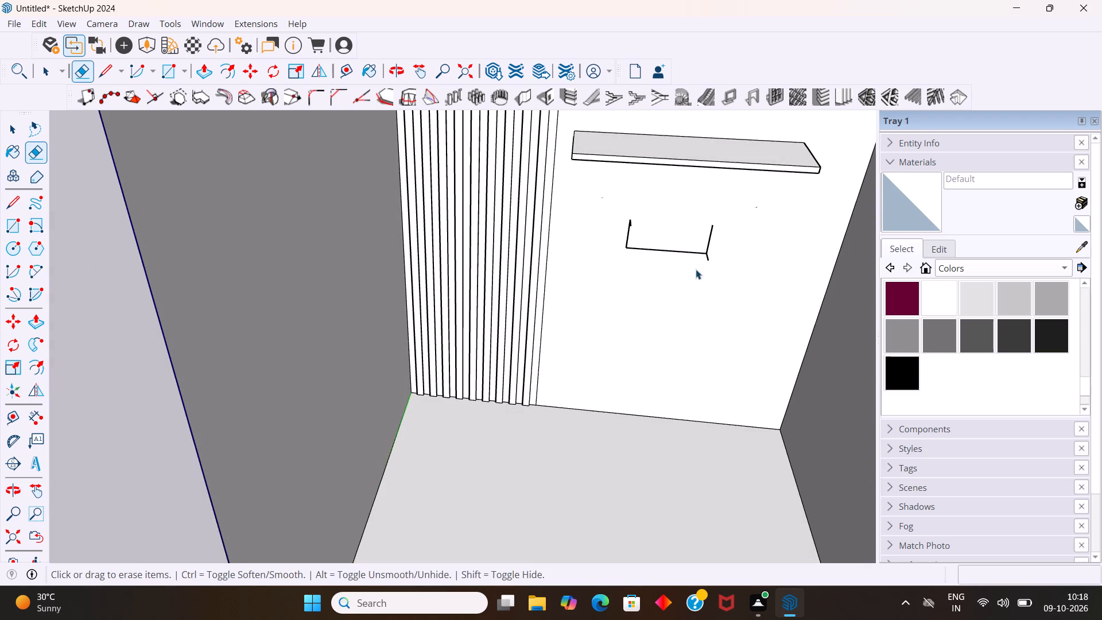
{"action": "scroll", "coordinate": [696, 197], "scroll_direction": "up", "scroll_amount": 3}
{"action": "scroll", "coordinate": [681, 264], "scroll_direction": "up", "scroll_amount": 4}
{"action": "scroll", "coordinate": [699, 218], "scroll_direction": "up", "scroll_amount": 3}
{"action": "middle_click_drag", "start_coordinate": [591, 215], "coordinate": [580, 215]}
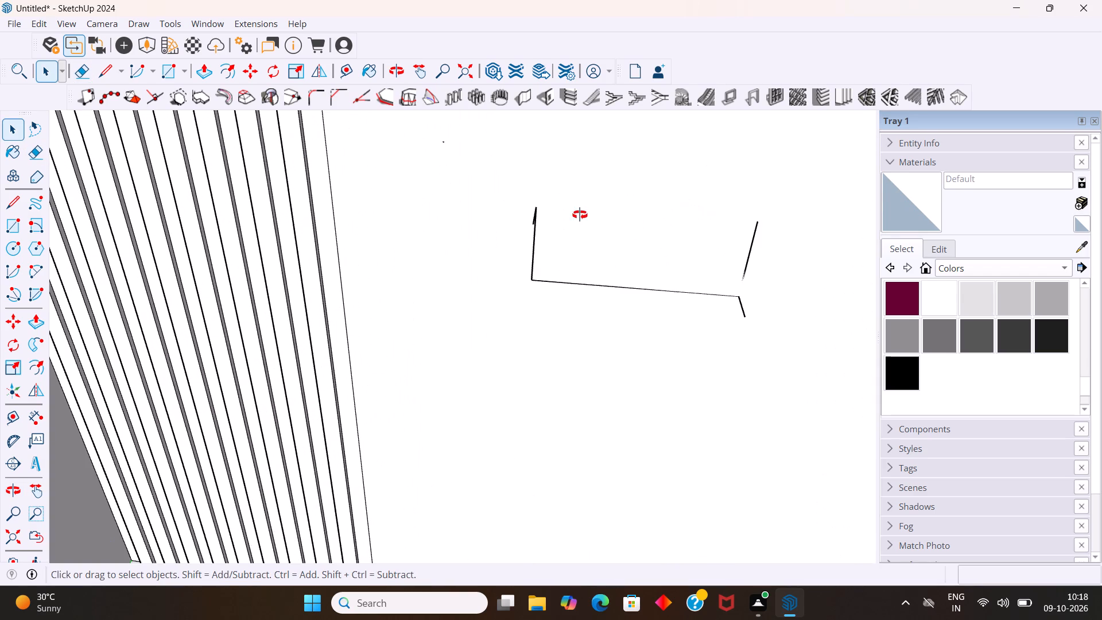
{"action": "middle_click_drag", "start_coordinate": [580, 215], "coordinate": [517, 212]}
{"action": "middle_click", "coordinate": [517, 211]}
{"action": "key", "text": "l"}
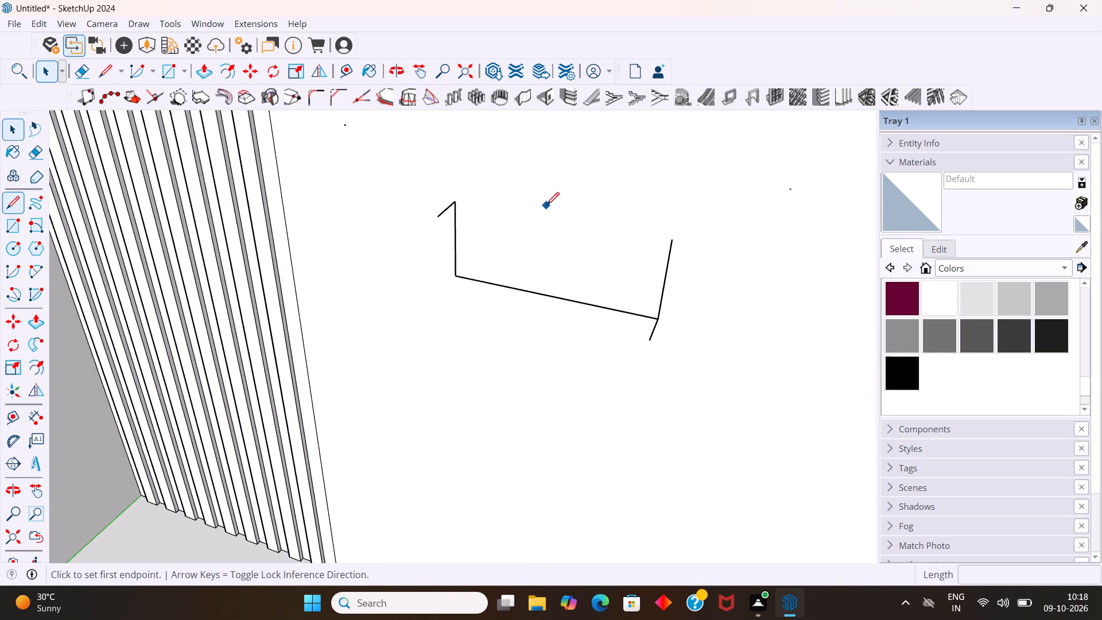
{"action": "left_click", "coordinate": [453, 201]}
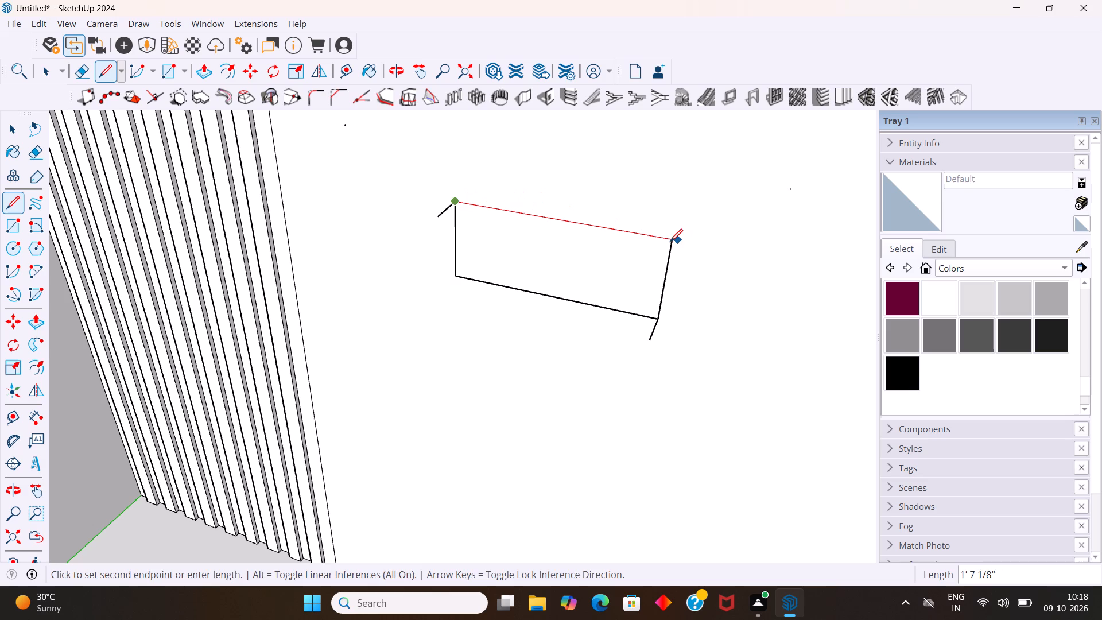
{"action": "left_click", "coordinate": [673, 243]}
{"action": "key", "text": "space"}
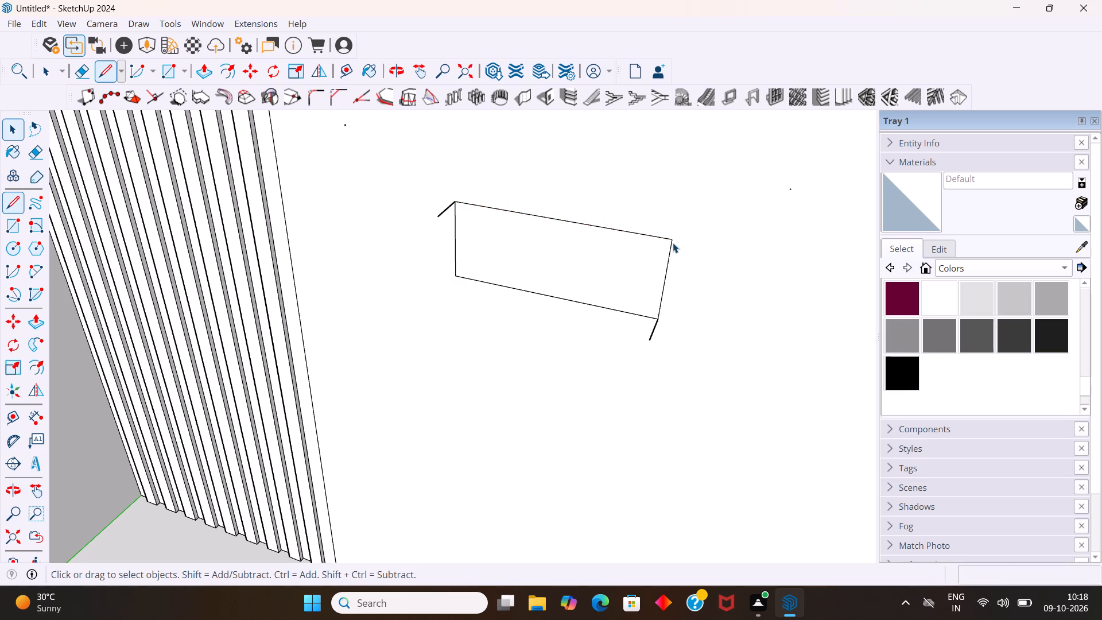
Erase the two stray edges projecting from opposite corners of the small rectangle on the back wall.
{"action": "key", "text": "e"}
{"action": "left_click", "coordinate": [452, 203]}
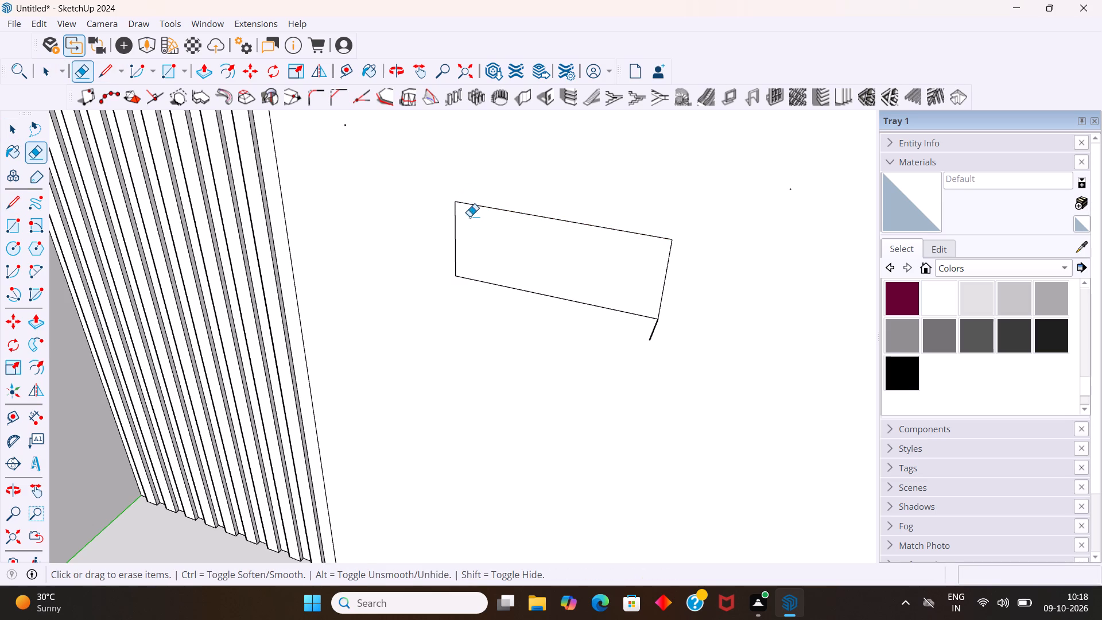
{"action": "left_click_drag", "start_coordinate": [650, 328], "coordinate": [686, 347]}
{"action": "key", "text": "space"}
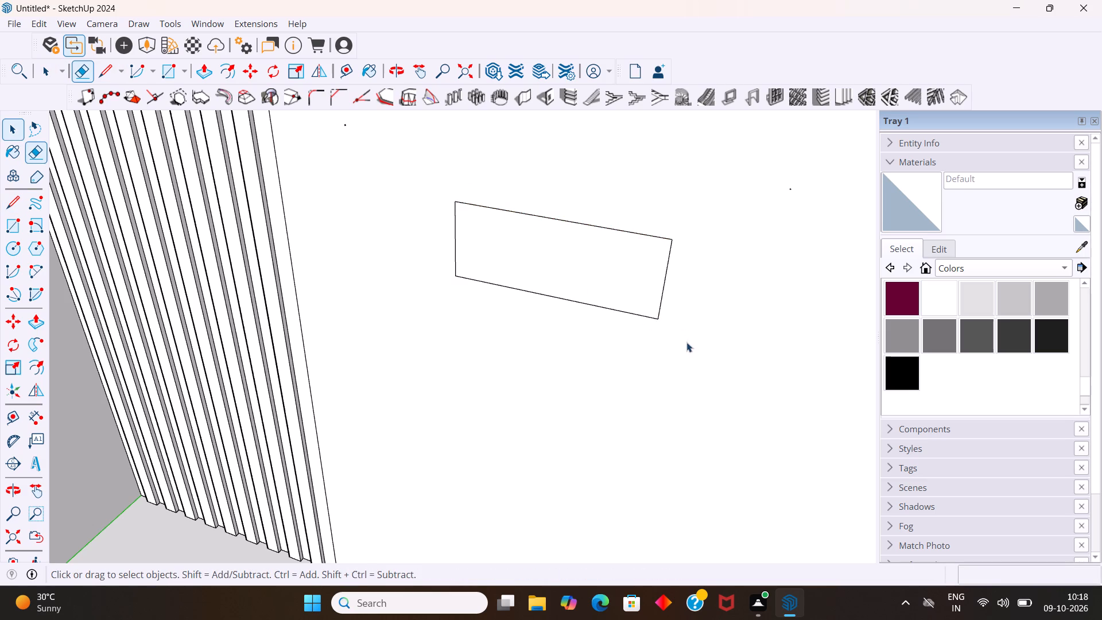
Extrude the small rectangle below the shelf 5" out from the back wall.
{"action": "scroll", "coordinate": [677, 327], "scroll_direction": "down", "scroll_amount": 9}
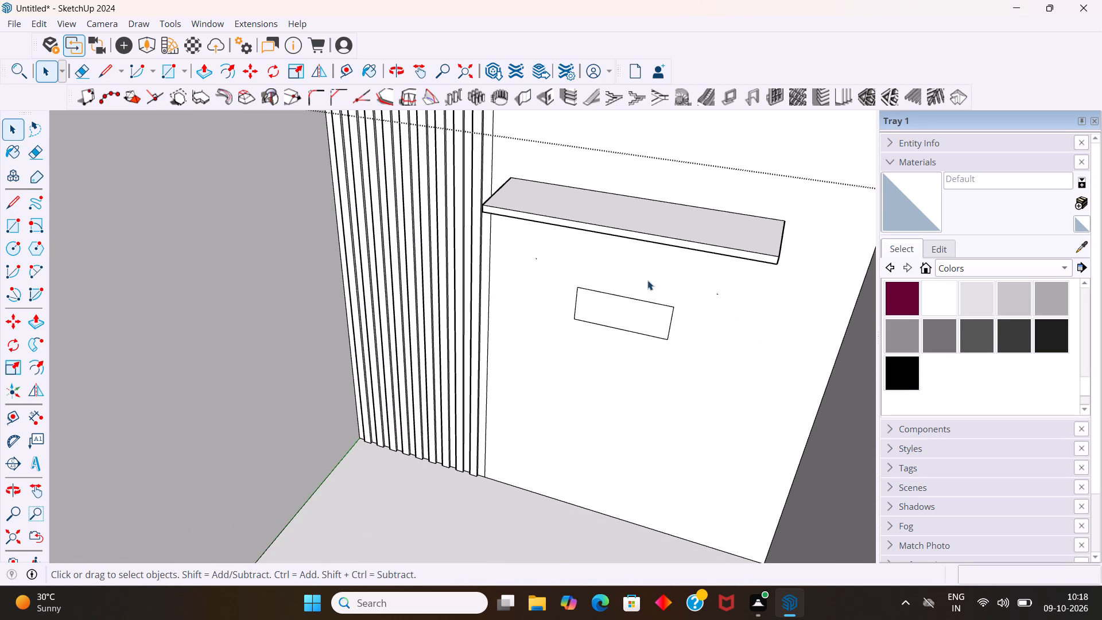
{"action": "scroll", "coordinate": [427, 179], "scroll_direction": "up", "scroll_amount": 1}
{"action": "scroll", "coordinate": [554, 394], "scroll_direction": "down", "scroll_amount": 1}
{"action": "middle_click_drag", "start_coordinate": [554, 394], "coordinate": [614, 331]}
{"action": "scroll", "coordinate": [755, 215], "scroll_direction": "up", "scroll_amount": 4}
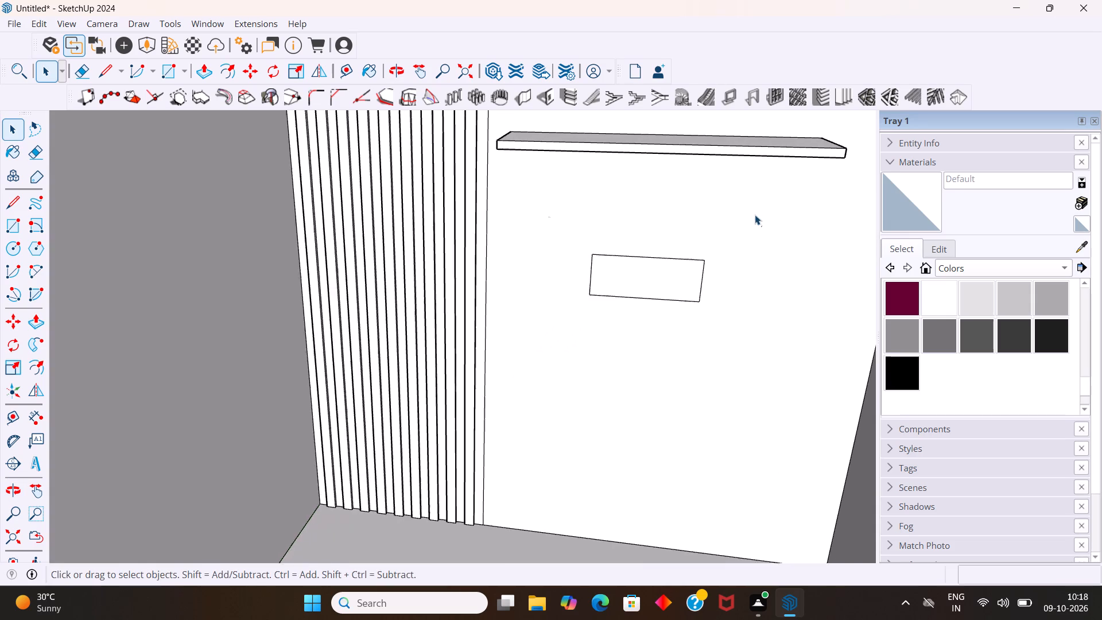
{"action": "scroll", "coordinate": [744, 236], "scroll_direction": "up", "scroll_amount": 3}
{"action": "middle_click_drag", "start_coordinate": [731, 249], "coordinate": [787, 374]}
{"action": "middle_click", "coordinate": [789, 372]}
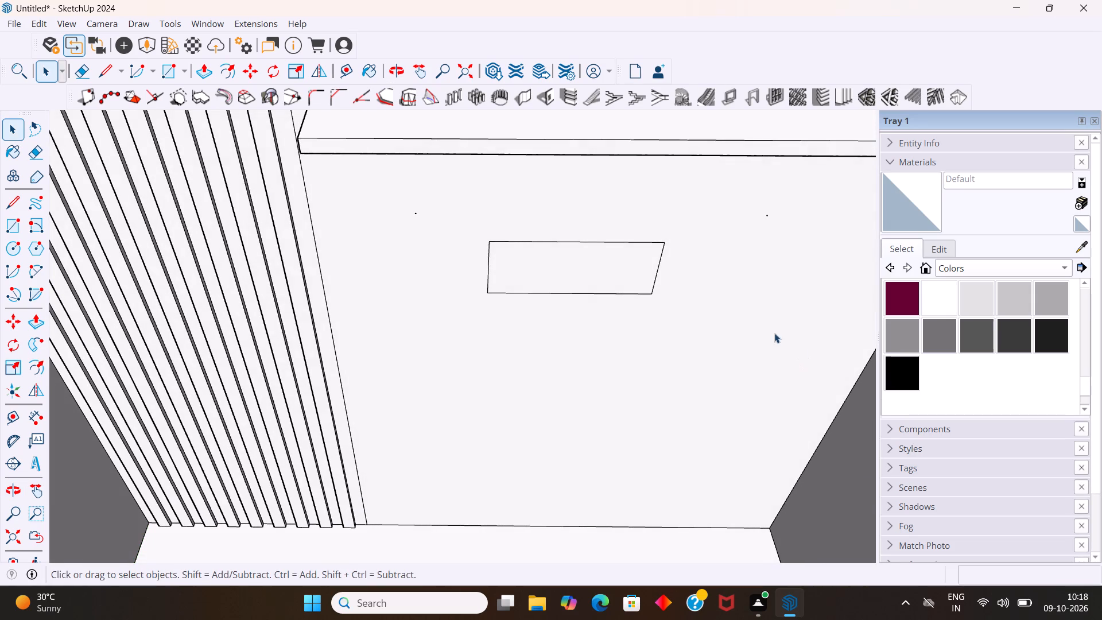
{"action": "left_click", "coordinate": [553, 274]}
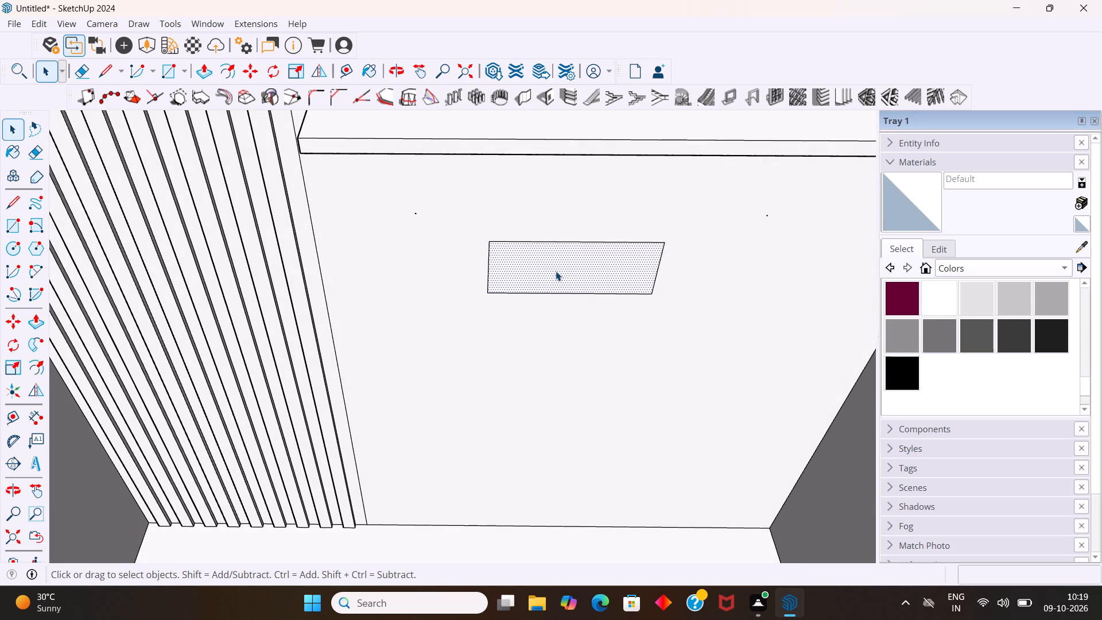
{"action": "key", "text": "p"}
{"action": "left_click_drag", "start_coordinate": [560, 272], "coordinate": [572, 287]}
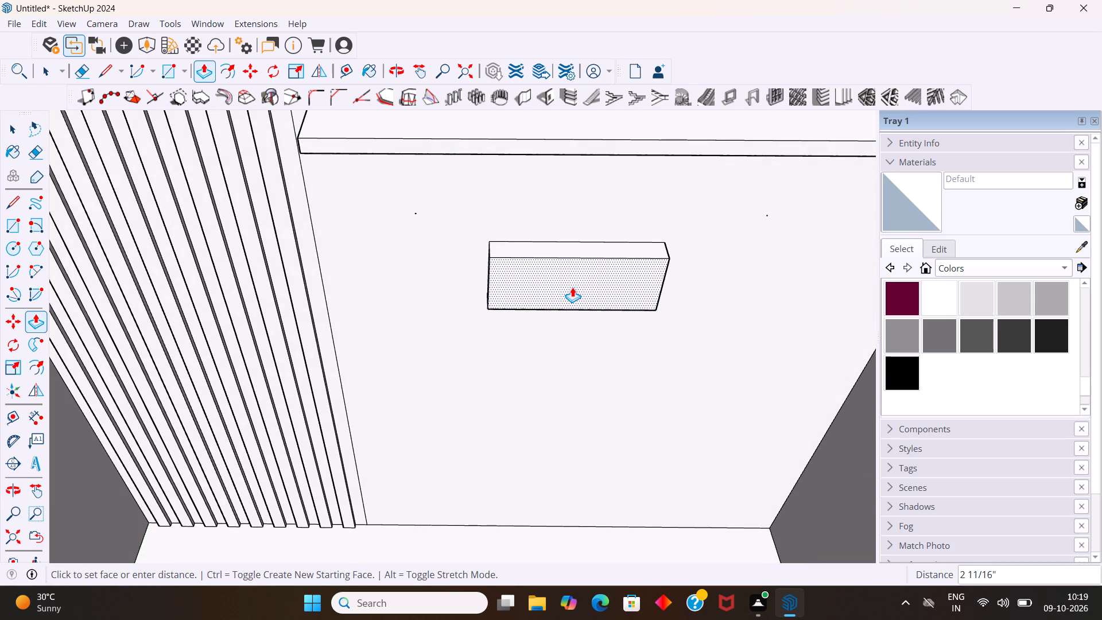
{"action": "left_click_drag", "start_coordinate": [572, 287], "coordinate": [573, 288]}
{"action": "key", "text": "5"}
{"action": "key", "text": "Return"}
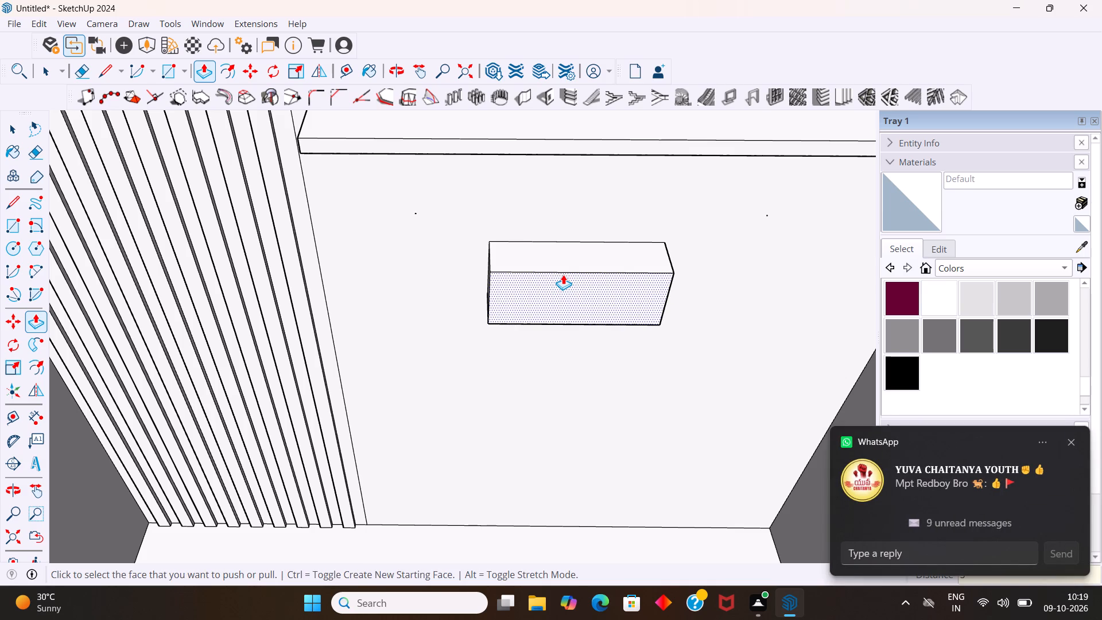
{"action": "key", "text": "space"}
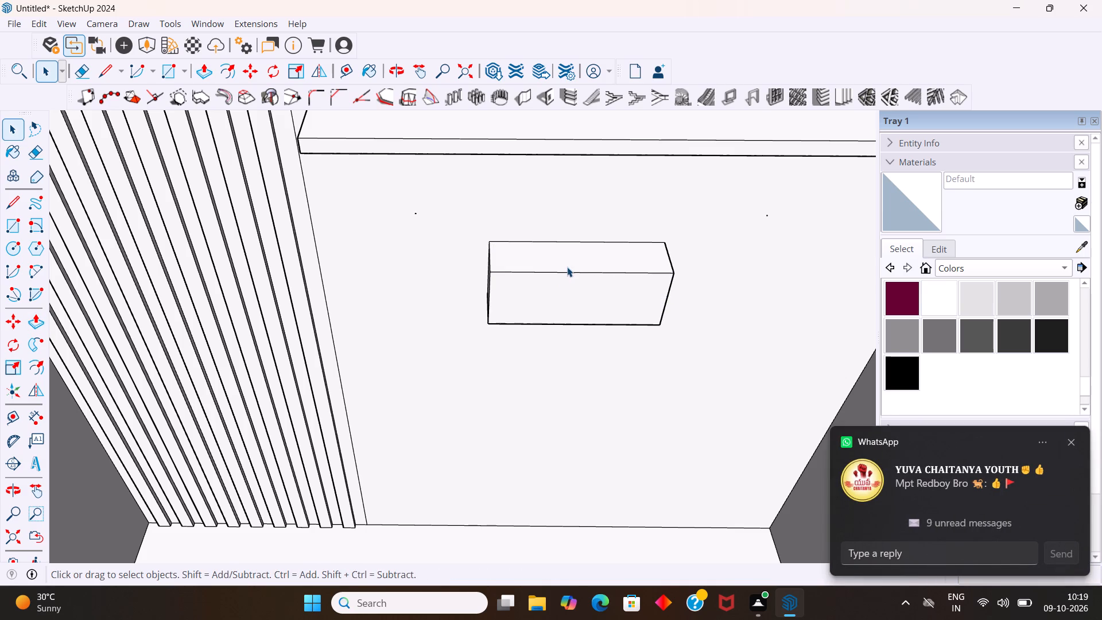
Extrude the front face of the small box another 0.5" as a new section, keeping a separate front plate.
{"action": "left_click", "coordinate": [576, 300]}
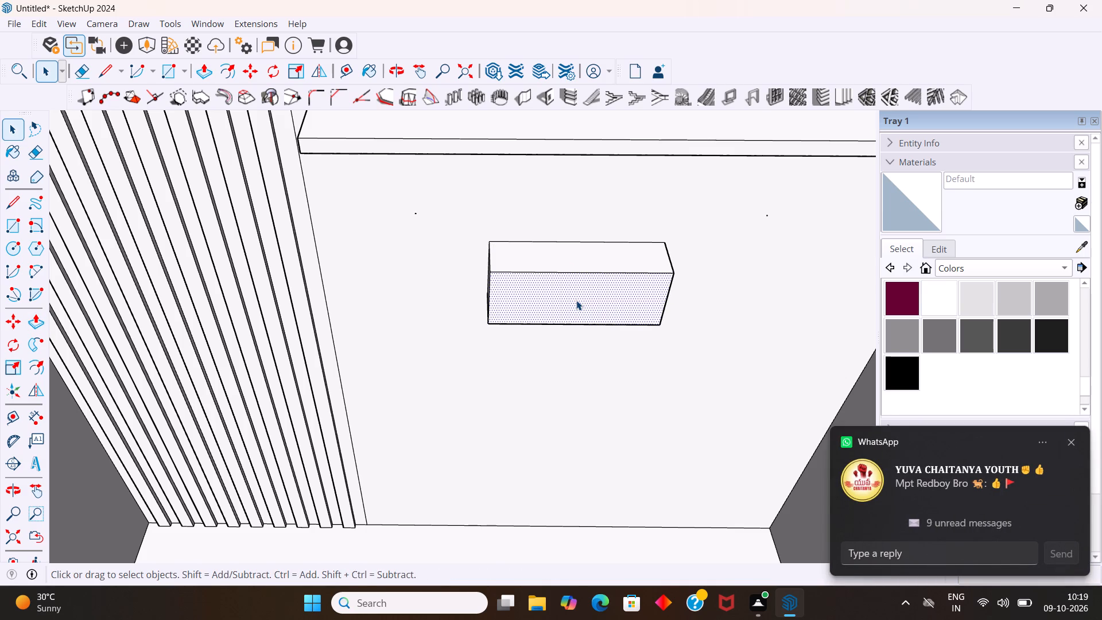
{"action": "key", "text": "p"}
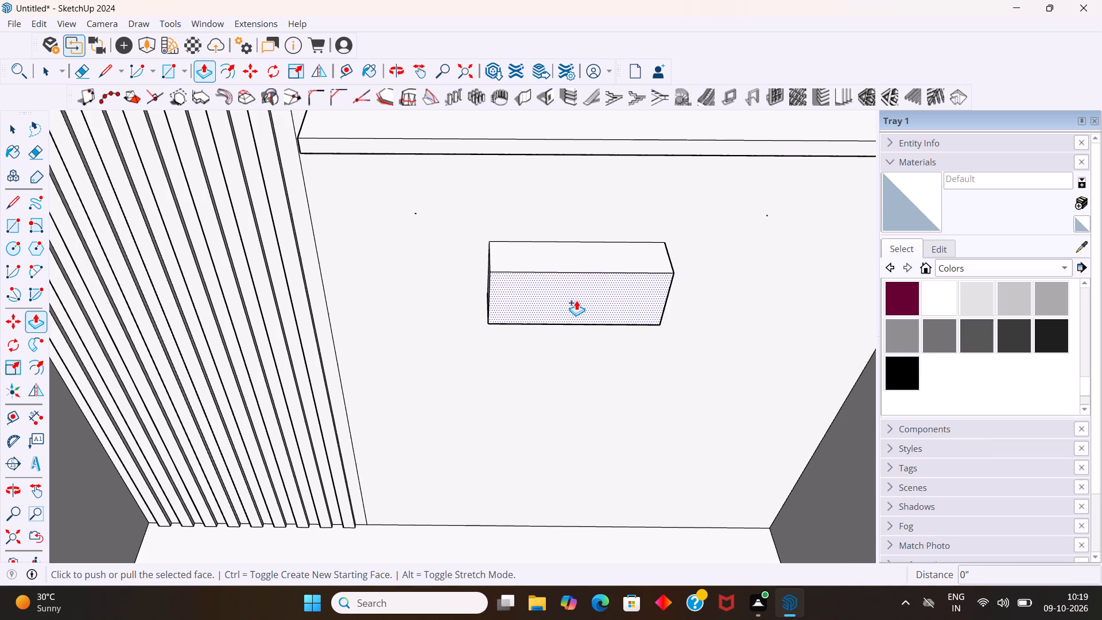
{"action": "left_click_drag", "start_coordinate": [576, 300], "coordinate": [577, 284]}
{"action": "key", "text": "ctrl+z"}
{"action": "left_click_drag", "start_coordinate": [591, 290], "coordinate": [592, 288]}
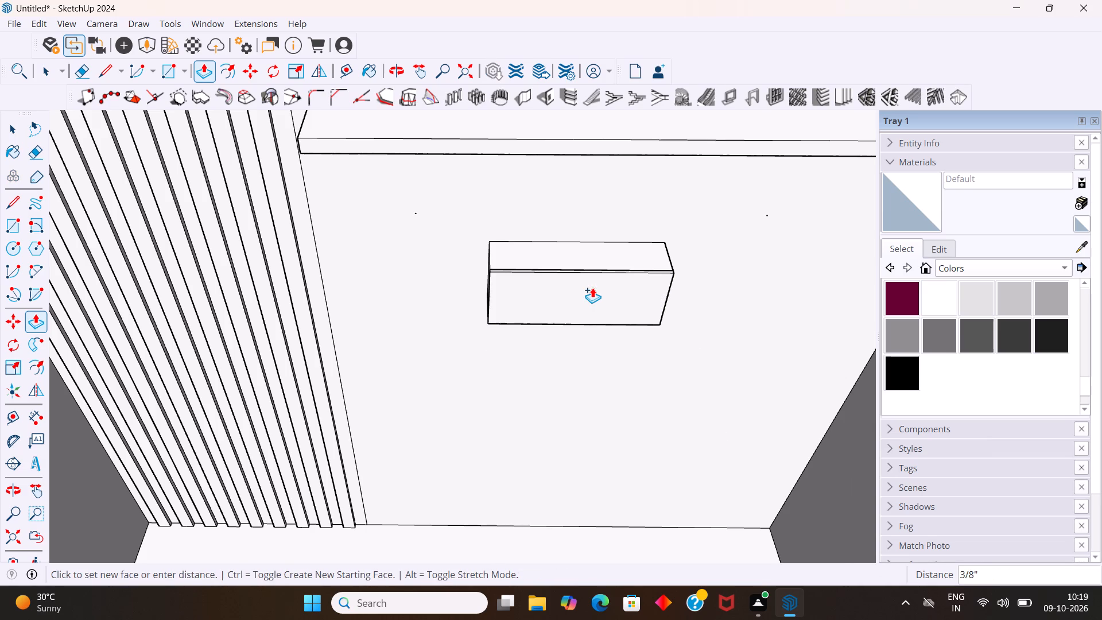
{"action": "left_click_drag", "start_coordinate": [592, 288], "coordinate": [594, 281]}
{"action": "type", "text": "0.5"}
{"action": "left_click_drag", "start_coordinate": [594, 281], "coordinate": [595, 281]}
{"action": "key", "text": "Return"}
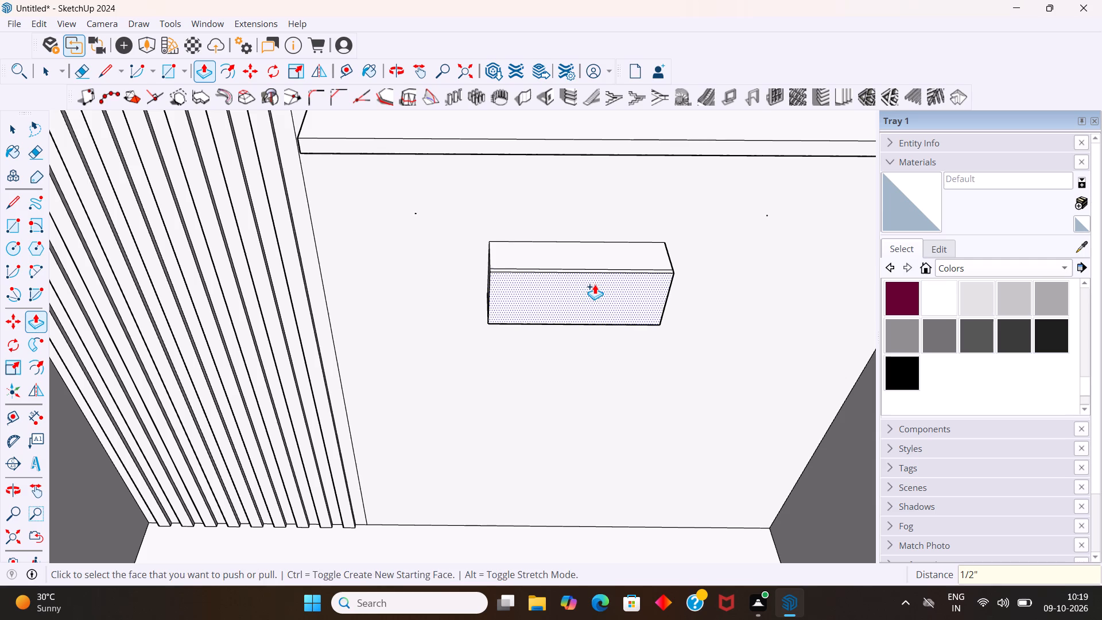
Extrude the top face of the thin front plate 7" upward.
{"action": "scroll", "coordinate": [584, 280], "scroll_direction": "up", "scroll_amount": 3}
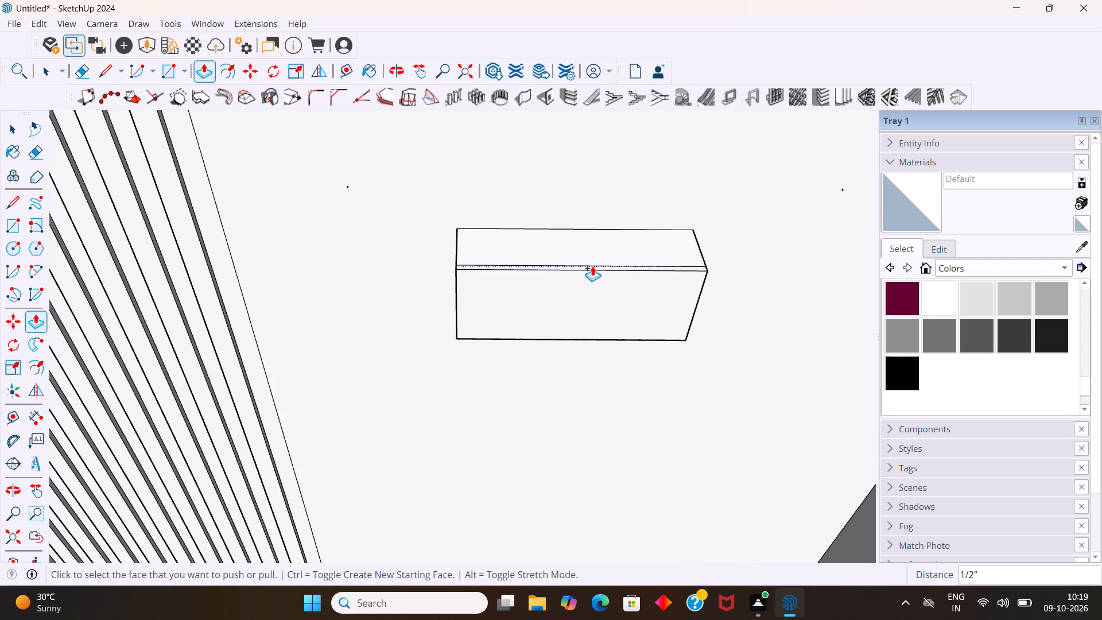
{"action": "scroll", "coordinate": [595, 278], "scroll_direction": "up", "scroll_amount": 7}
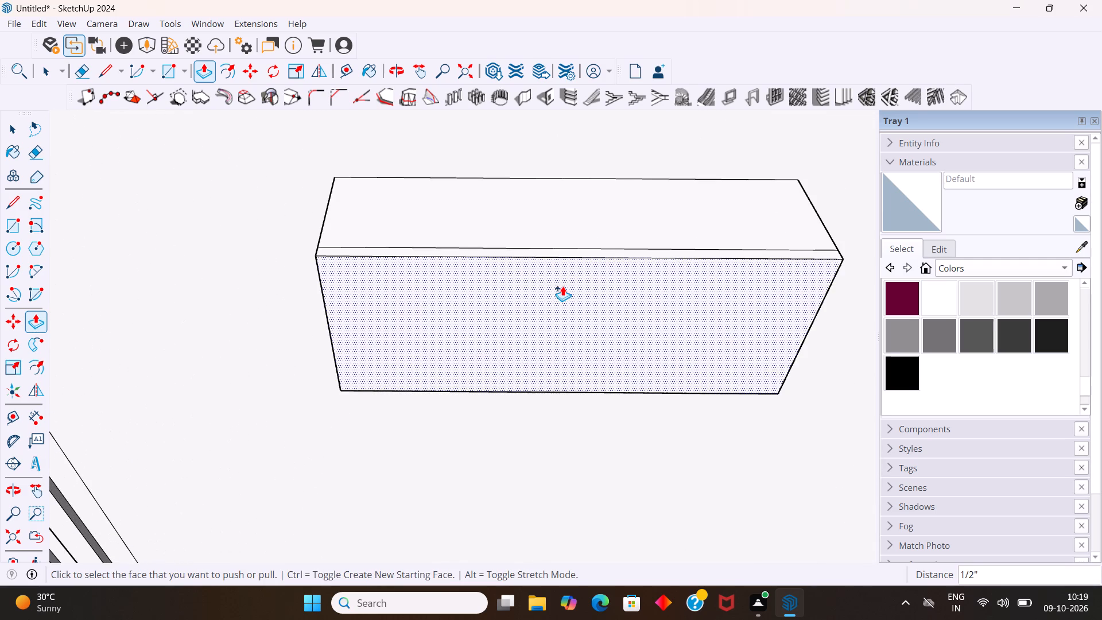
{"action": "key", "text": "space"}
{"action": "scroll", "coordinate": [557, 268], "scroll_direction": "up", "scroll_amount": 3}
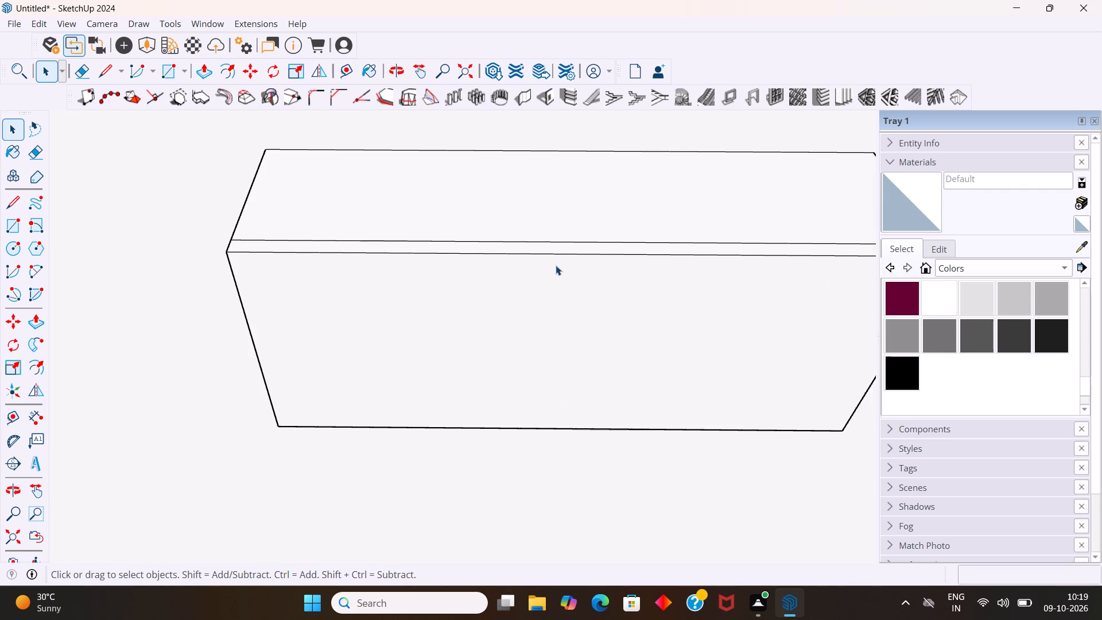
{"action": "left_click", "coordinate": [555, 245]}
{"action": "scroll", "coordinate": [559, 249], "scroll_direction": "up", "scroll_amount": 4}
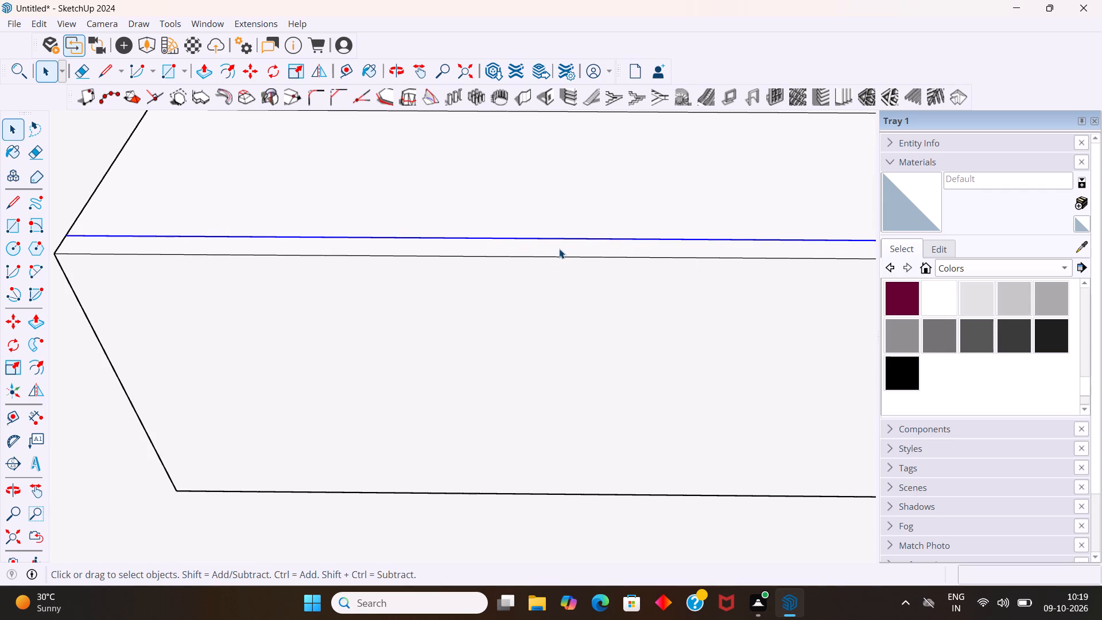
{"action": "left_click", "coordinate": [559, 249]}
{"action": "key", "text": "p"}
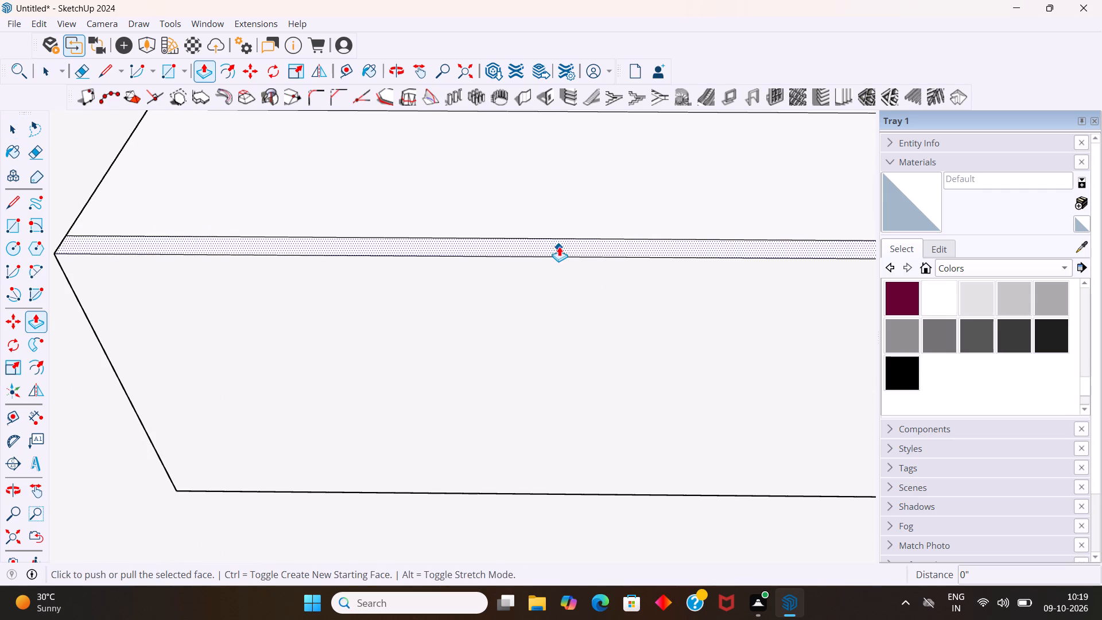
{"action": "left_click_drag", "start_coordinate": [561, 243], "coordinate": [561, 215]}
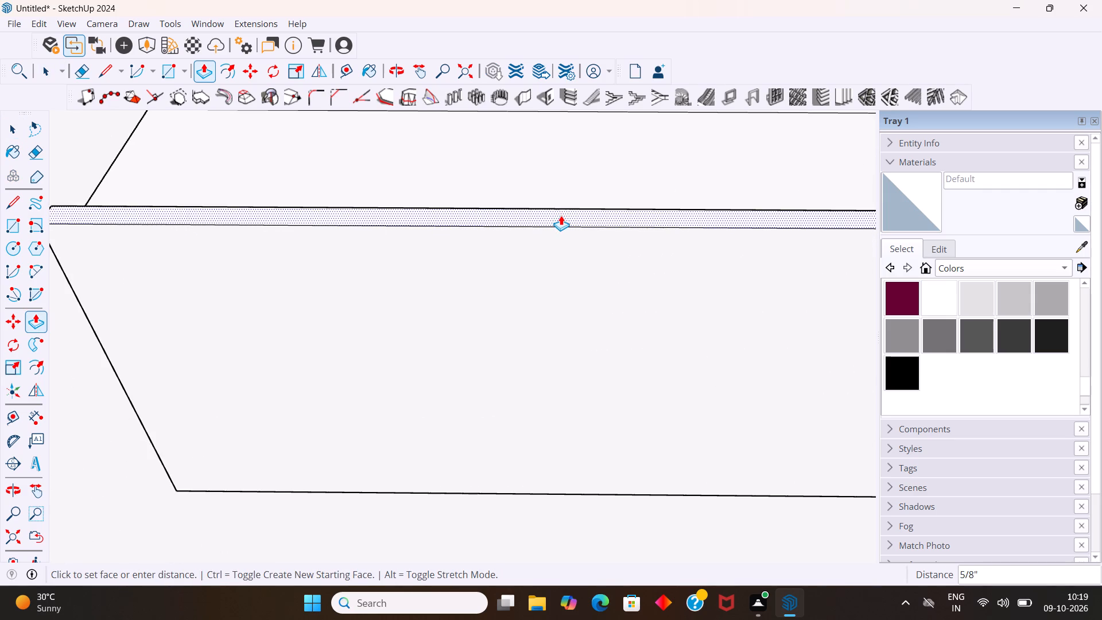
{"action": "left_click_drag", "start_coordinate": [561, 215], "coordinate": [562, 214]}
{"action": "key", "text": "7"}
{"action": "key", "text": "Return"}
Extrude the right side face of the front plate 7" outward, away from the fluted section.
{"action": "scroll", "coordinate": [560, 220], "scroll_direction": "down", "scroll_amount": 19}
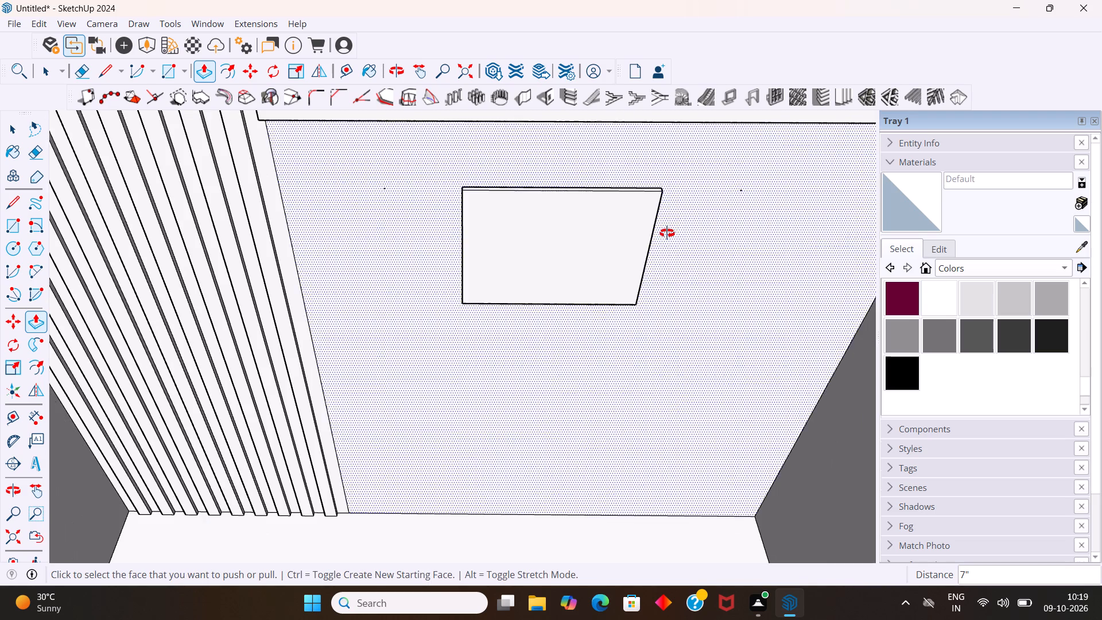
{"action": "middle_click_drag", "start_coordinate": [667, 233], "coordinate": [561, 181]}
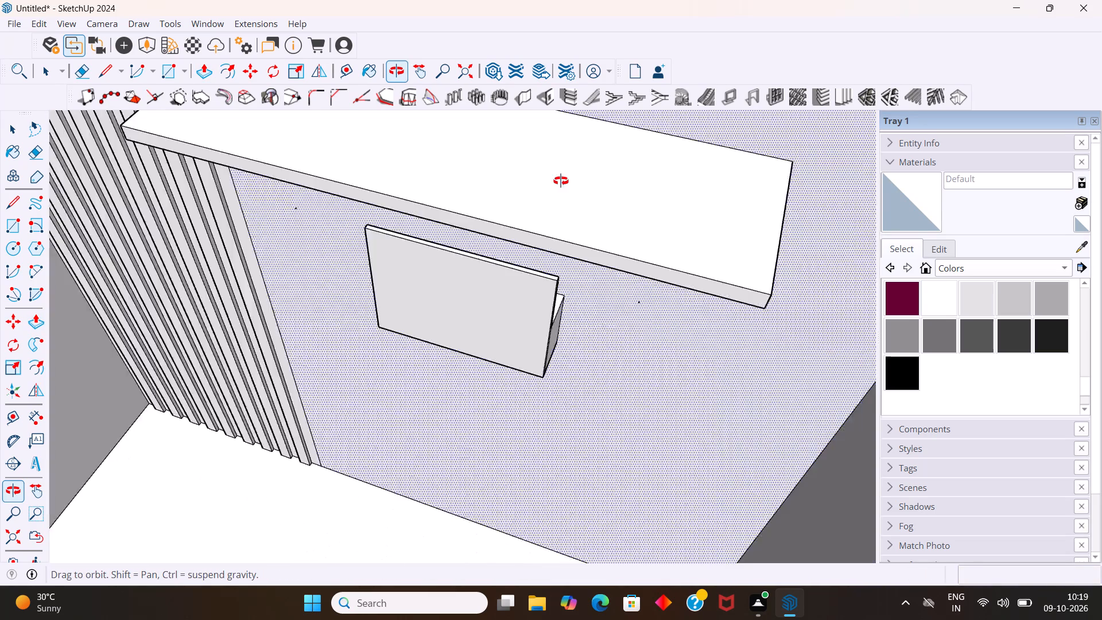
{"action": "middle_click_drag", "start_coordinate": [561, 181], "coordinate": [562, 172]}
{"action": "scroll", "coordinate": [545, 161], "scroll_direction": "up", "scroll_amount": 3}
{"action": "scroll", "coordinate": [597, 188], "scroll_direction": "up", "scroll_amount": 11}
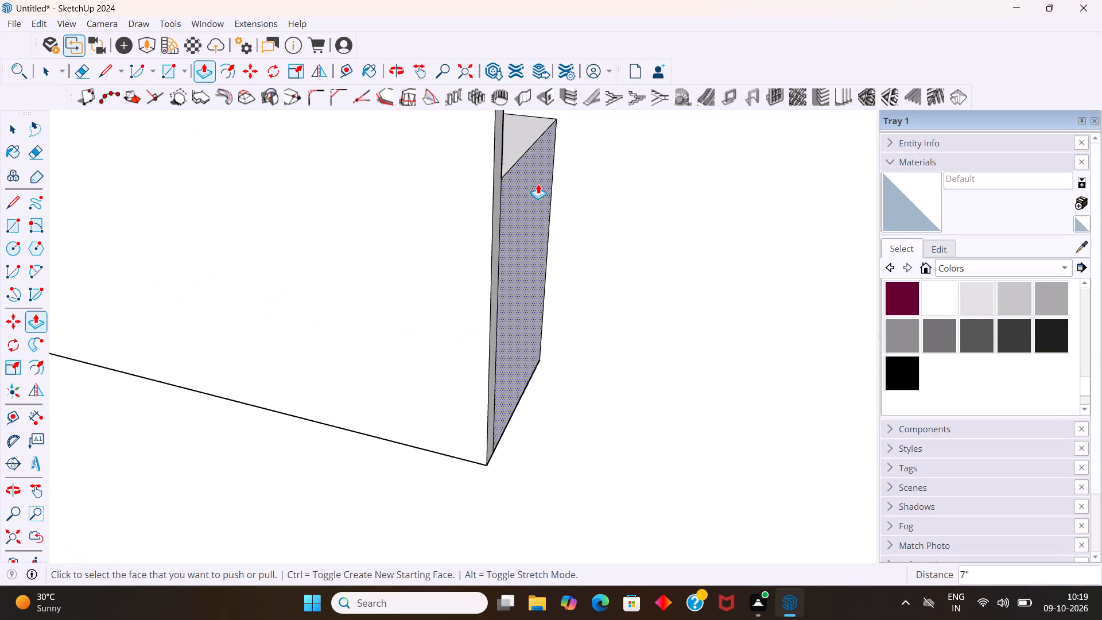
{"action": "middle_click_drag", "start_coordinate": [536, 189], "coordinate": [440, 212]}
{"action": "scroll", "coordinate": [484, 204], "scroll_direction": "up", "scroll_amount": 1}
{"action": "left_click_drag", "start_coordinate": [483, 213], "coordinate": [548, 242]}
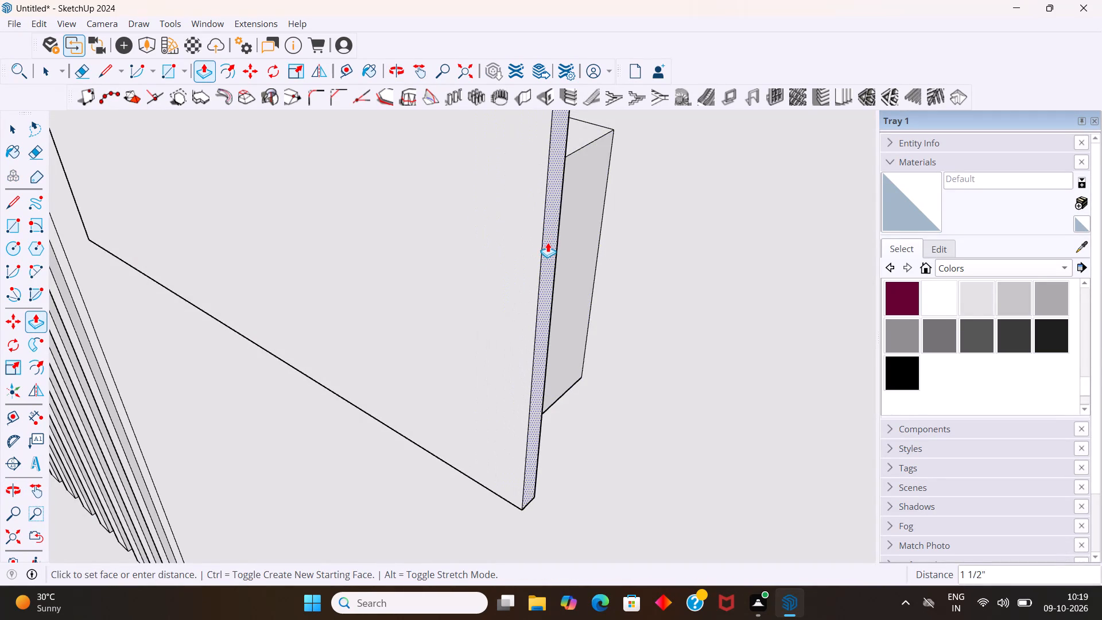
{"action": "left_click_drag", "start_coordinate": [548, 242], "coordinate": [549, 242]}
{"action": "key", "text": "7"}
{"action": "key", "text": "Return"}
Extrude the bottom face of the front plate 7" downward.
{"action": "scroll", "coordinate": [541, 238], "scroll_direction": "down", "scroll_amount": 8}
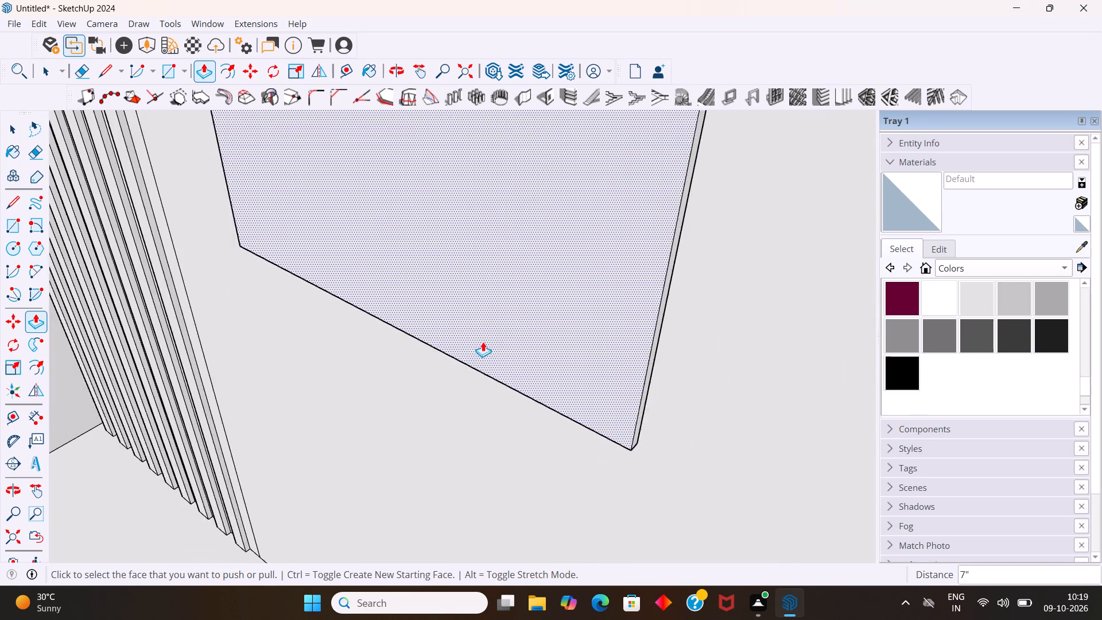
{"action": "scroll", "coordinate": [483, 342], "scroll_direction": "down", "scroll_amount": 1}
{"action": "middle_click_drag", "start_coordinate": [481, 348], "coordinate": [595, 192]}
{"action": "middle_click_drag", "start_coordinate": [514, 437], "coordinate": [563, 185]}
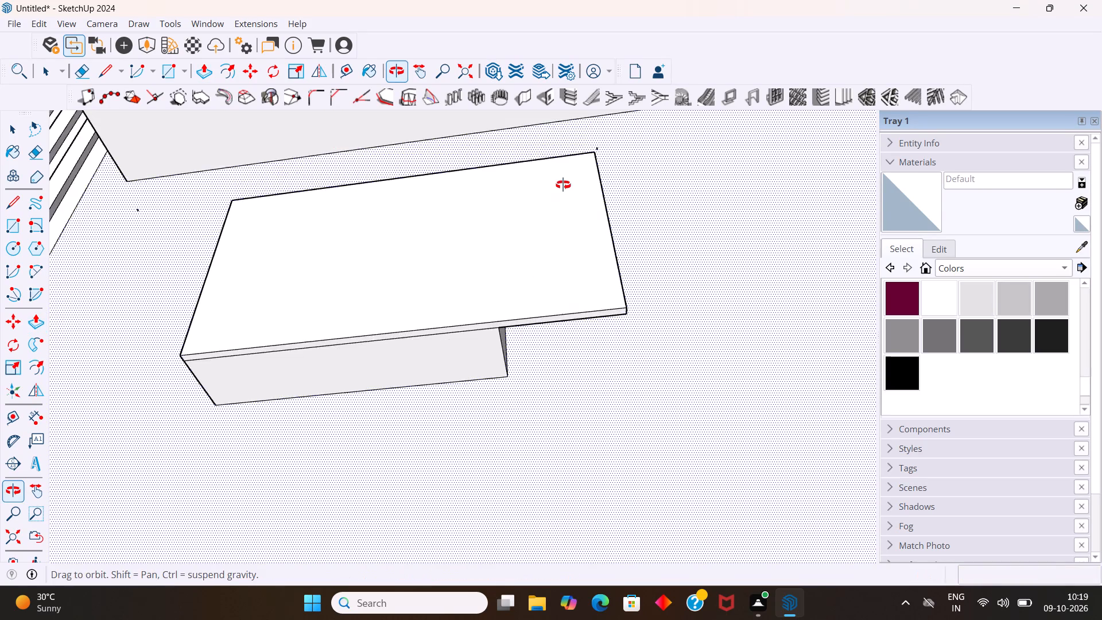
{"action": "middle_click_drag", "start_coordinate": [563, 185], "coordinate": [567, 173]}
{"action": "scroll", "coordinate": [472, 283], "scroll_direction": "up", "scroll_amount": 7}
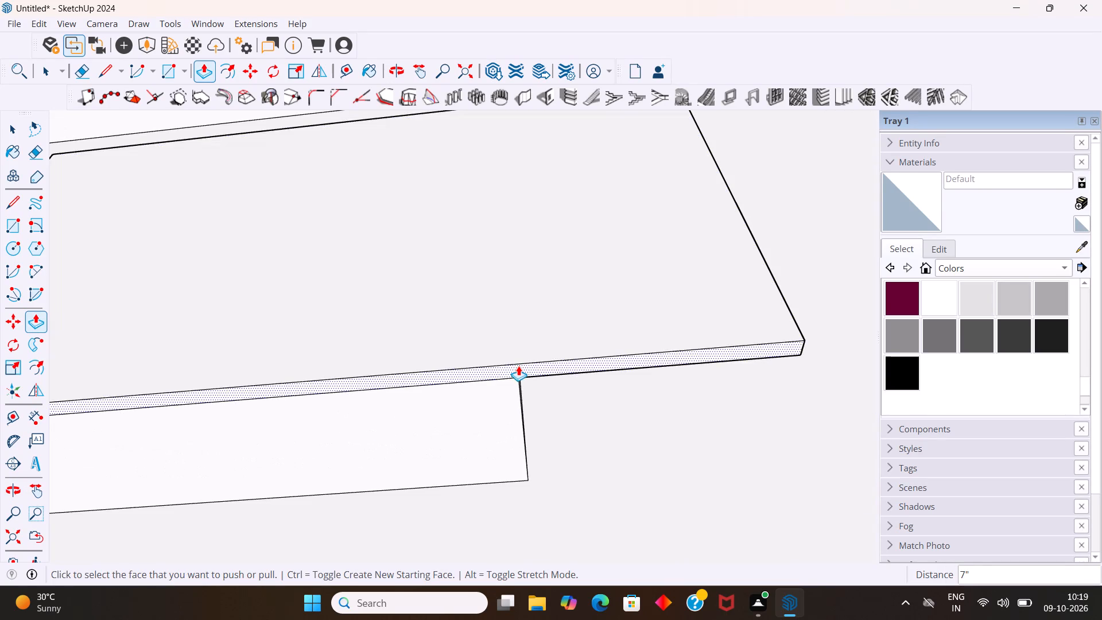
{"action": "left_click_drag", "start_coordinate": [518, 366], "coordinate": [518, 389]}
{"action": "key", "text": "7"}
{"action": "key", "text": "Return"}
Extrude the left side face of the front plate 7" outward, toward the fluted section.
{"action": "scroll", "coordinate": [496, 374], "scroll_direction": "down", "scroll_amount": 11}
{"action": "middle_click_drag", "start_coordinate": [320, 335], "coordinate": [661, 460]}
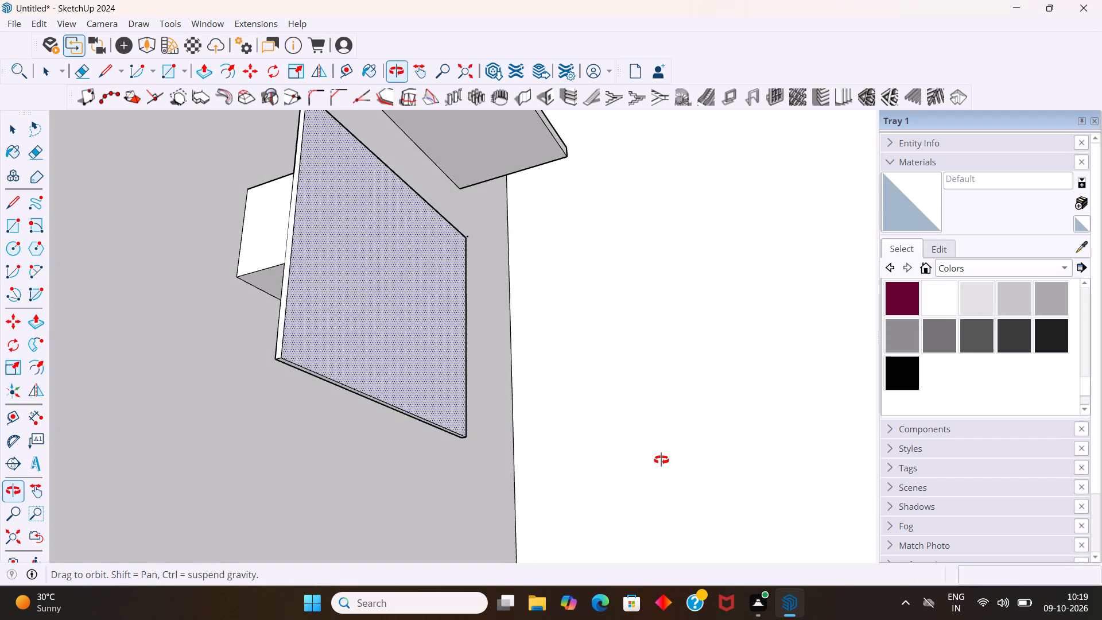
{"action": "middle_click_drag", "start_coordinate": [661, 460], "coordinate": [662, 460]}
{"action": "scroll", "coordinate": [265, 363], "scroll_direction": "up", "scroll_amount": 7}
{"action": "left_click_drag", "start_coordinate": [304, 293], "coordinate": [304, 295]}
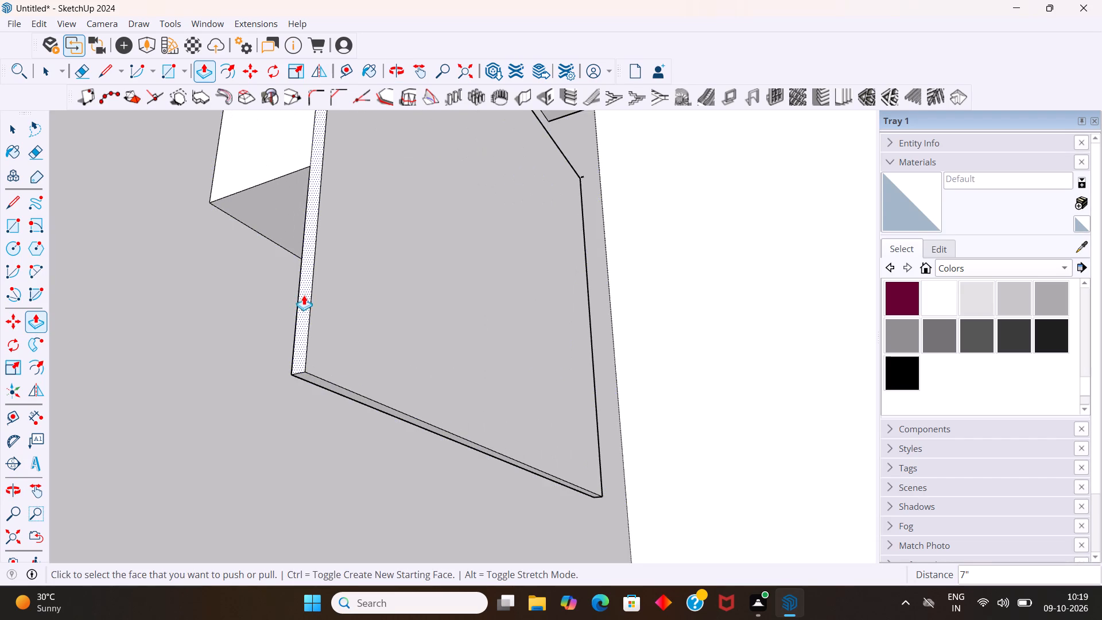
{"action": "left_click_drag", "start_coordinate": [304, 295], "coordinate": [285, 305]}
{"action": "key", "text": "7"}
{"action": "key", "text": "Return"}
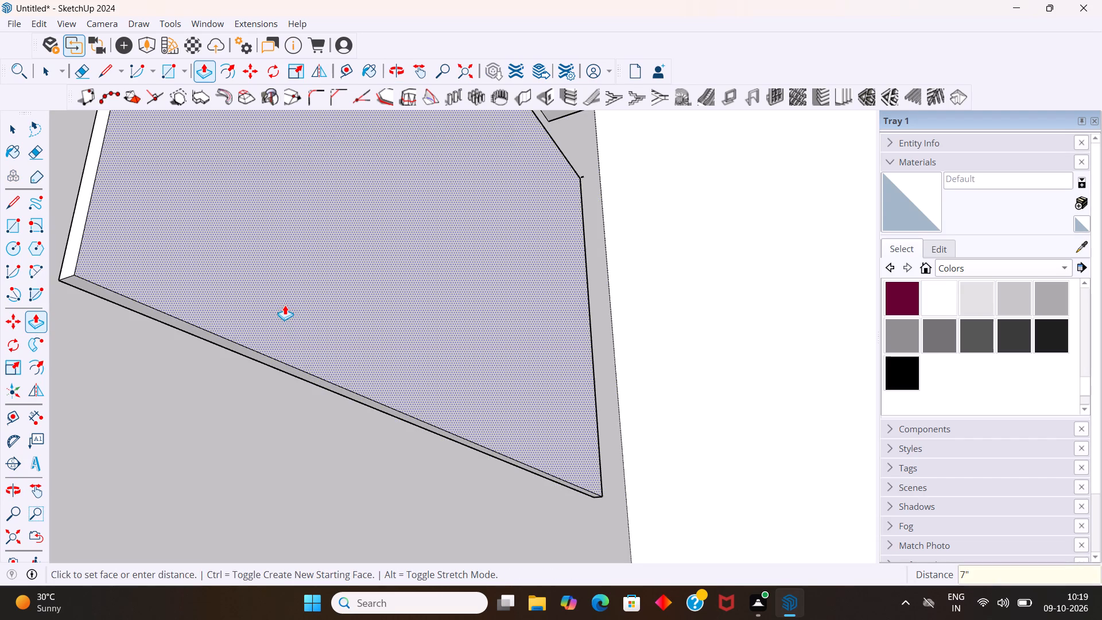
{"action": "left_click_drag", "start_coordinate": [285, 305], "coordinate": [285, 308]}
Offset the outline of the enlarged plate's front face 1" inward to form a border.
{"action": "key", "text": "space"}
{"action": "scroll", "coordinate": [330, 321], "scroll_direction": "down", "scroll_amount": 9}
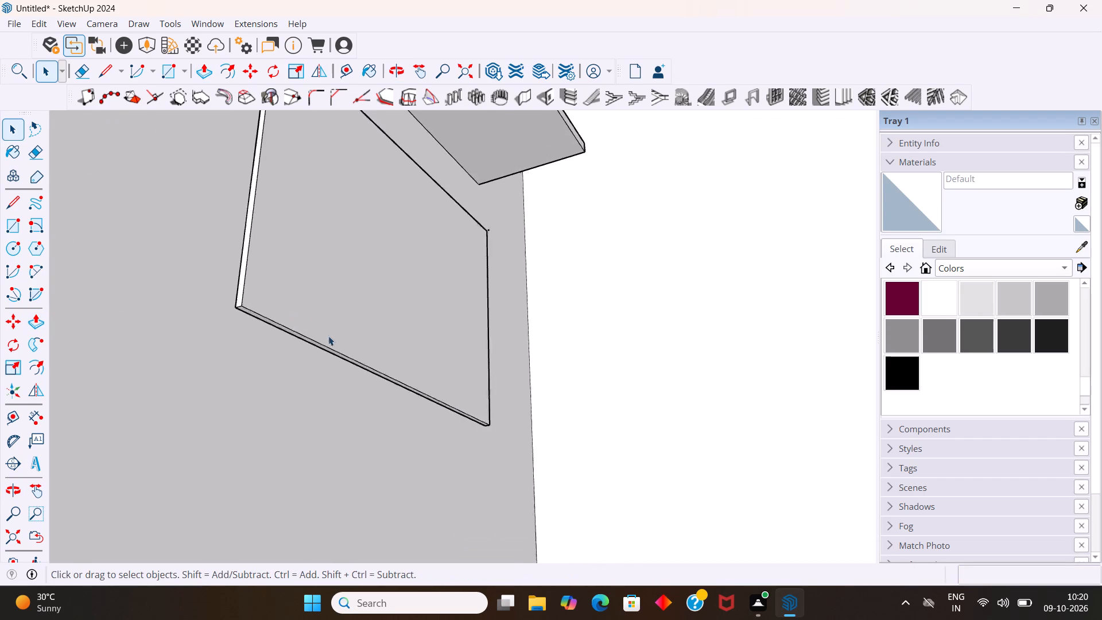
{"action": "scroll", "coordinate": [328, 336], "scroll_direction": "down", "scroll_amount": 1}
{"action": "scroll", "coordinate": [459, 314], "scroll_direction": "down", "scroll_amount": 1}
{"action": "middle_click_drag", "start_coordinate": [471, 317], "coordinate": [246, 509]}
{"action": "scroll", "coordinate": [286, 253], "scroll_direction": "up", "scroll_amount": 3}
{"action": "middle_click_drag", "start_coordinate": [282, 271], "coordinate": [219, 436]}
{"action": "scroll", "coordinate": [231, 195], "scroll_direction": "up", "scroll_amount": 3}
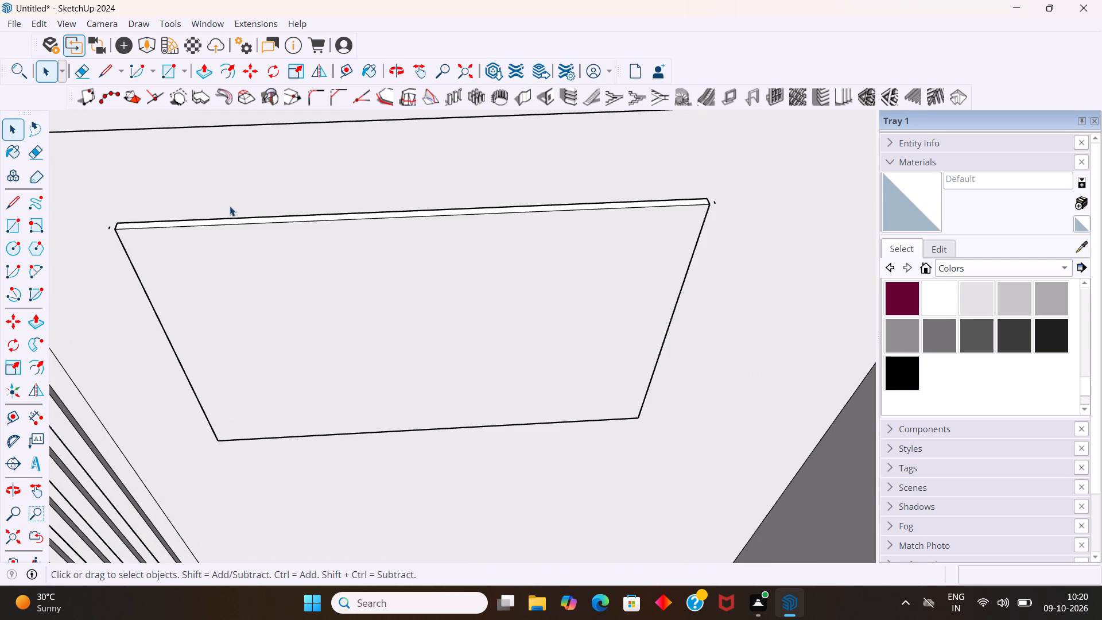
{"action": "middle_click_drag", "start_coordinate": [230, 220], "coordinate": [215, 250]}
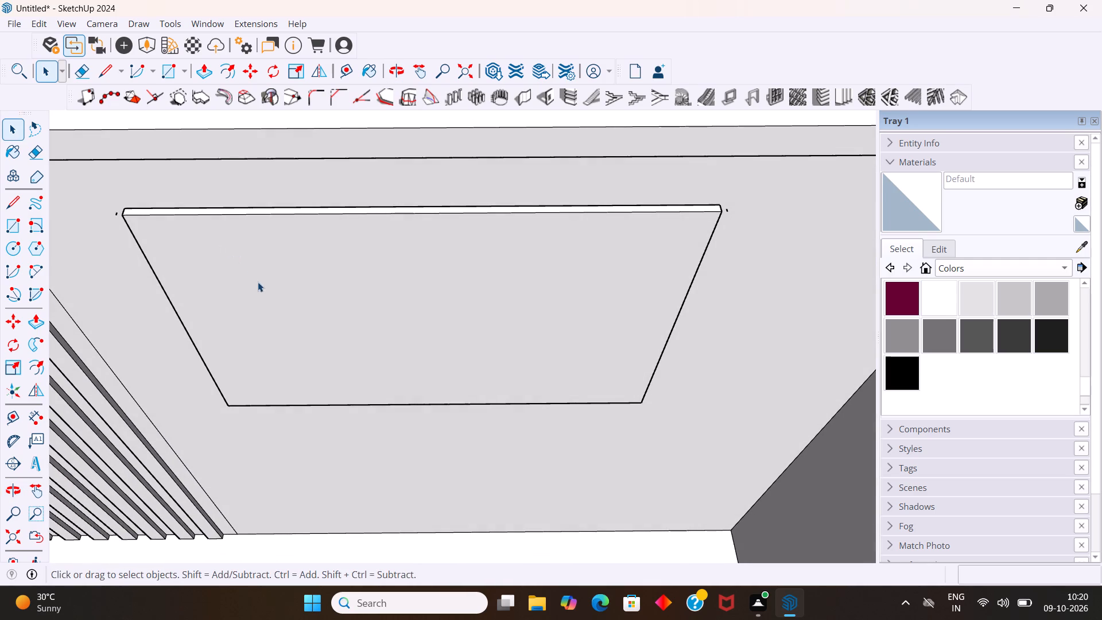
{"action": "left_click", "coordinate": [278, 298]}
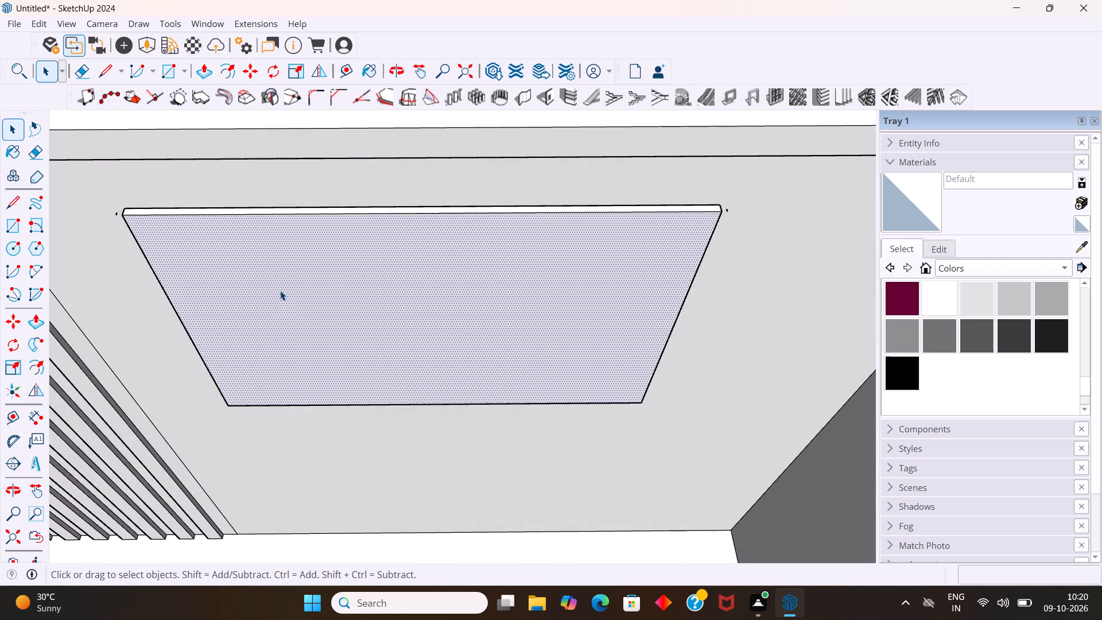
{"action": "key", "text": "f"}
{"action": "left_click_drag", "start_coordinate": [283, 288], "coordinate": [280, 292]}
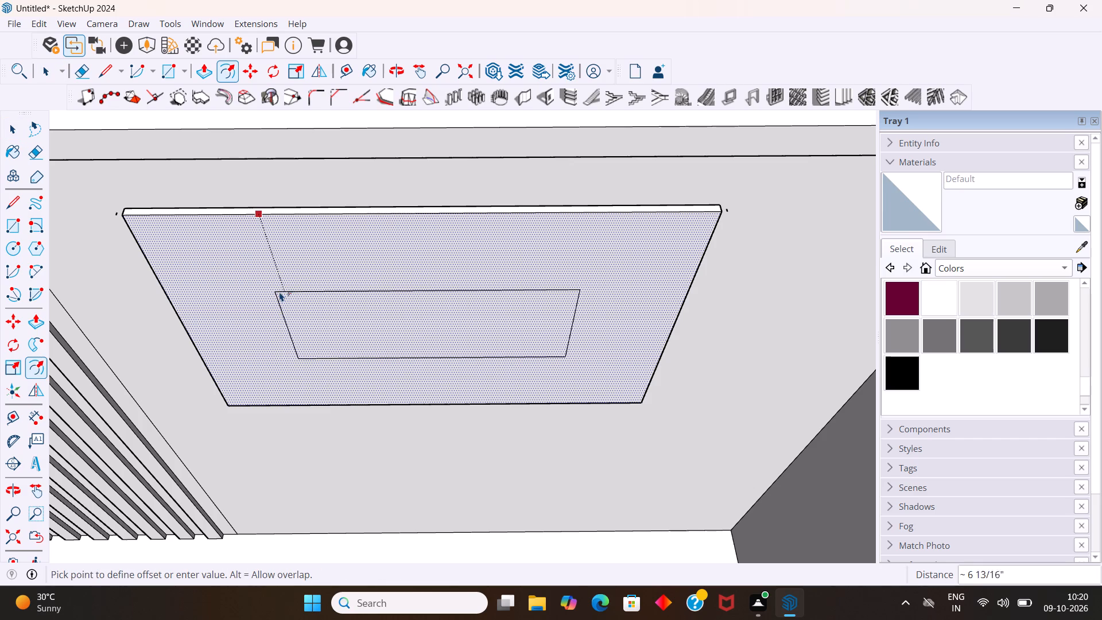
{"action": "left_click_drag", "start_coordinate": [280, 292], "coordinate": [286, 270]}
{"action": "key", "text": "1"}
{"action": "key", "text": "Return"}
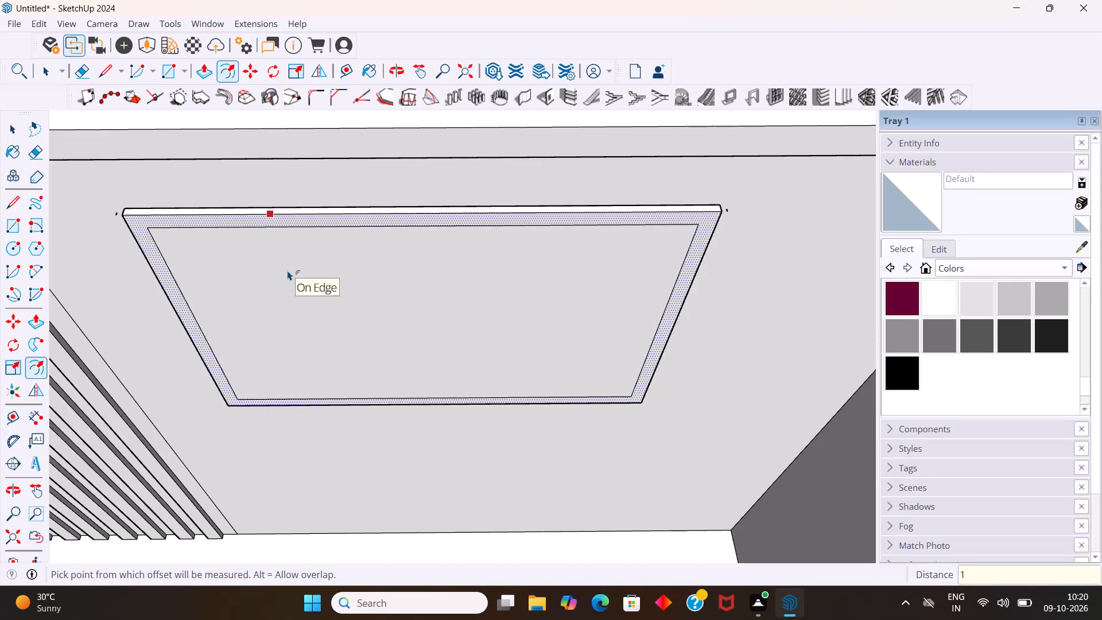
Recess the inner face of the bordered front plate by 0.2".
{"action": "middle_click_drag", "start_coordinate": [303, 274], "coordinate": [304, 268]}
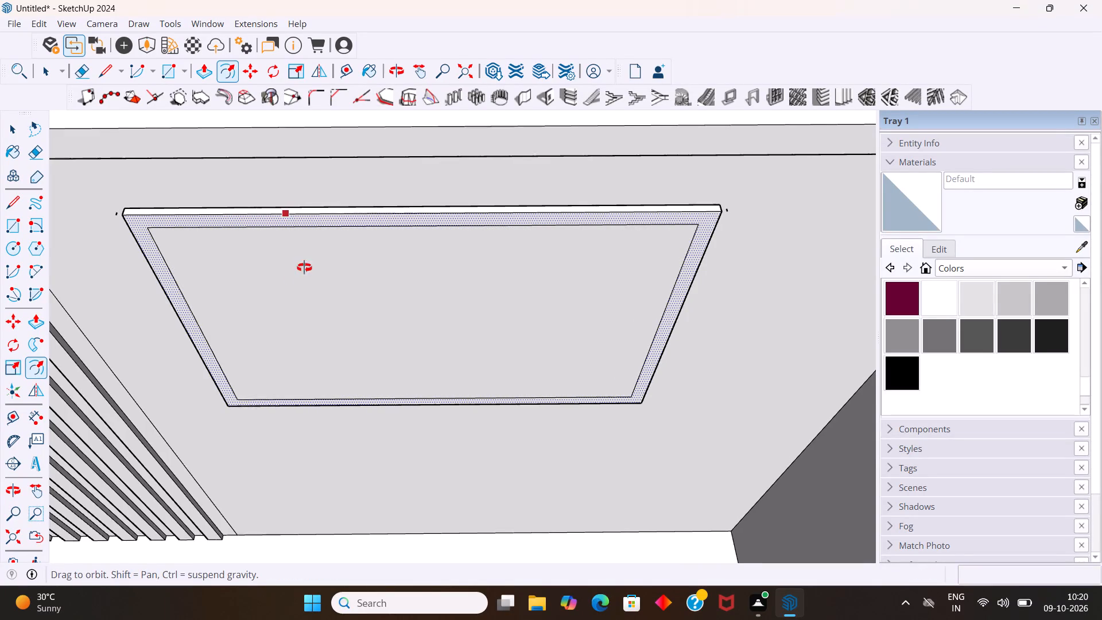
{"action": "middle_click_drag", "start_coordinate": [304, 268], "coordinate": [302, 248]}
{"action": "key", "text": "space"}
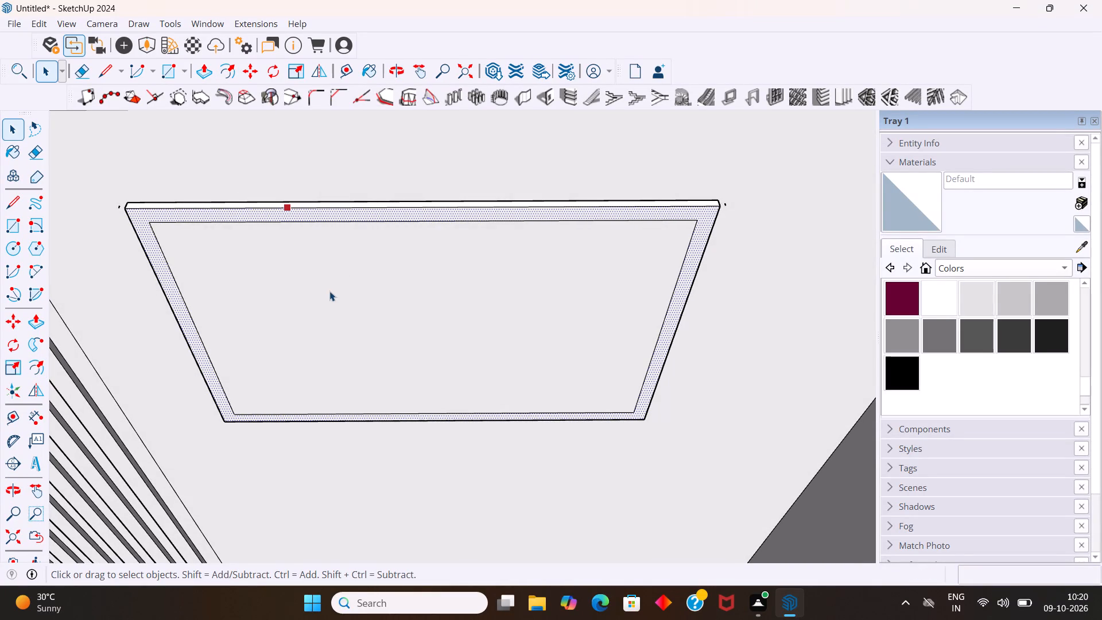
{"action": "left_click", "coordinate": [330, 291]}
{"action": "left_click", "coordinate": [332, 292]}
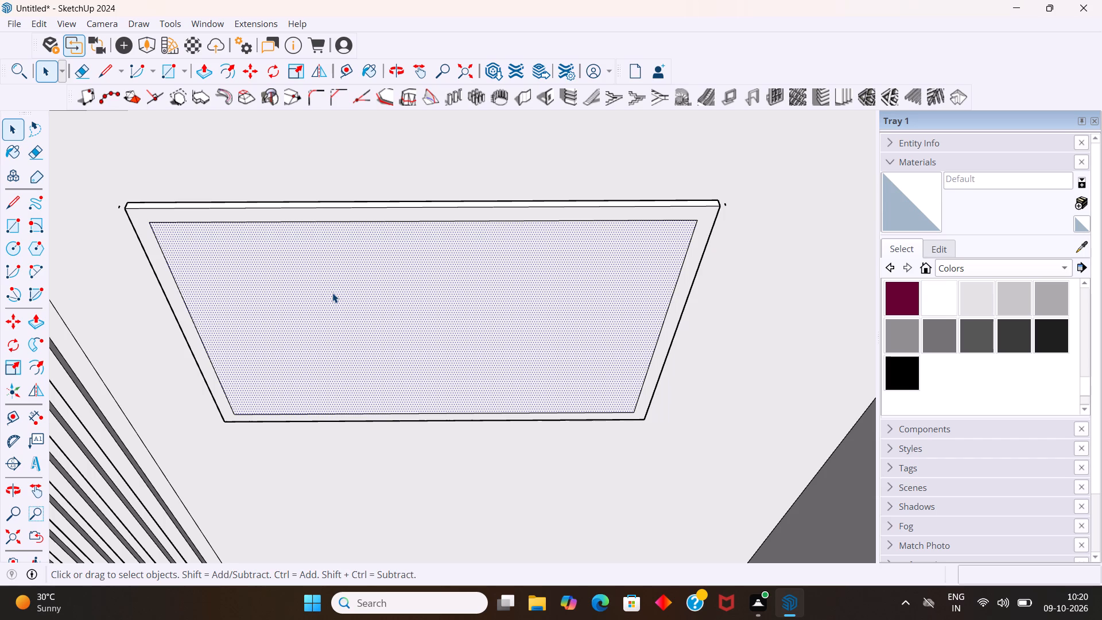
{"action": "key", "text": "p"}
{"action": "left_click_drag", "start_coordinate": [335, 299], "coordinate": [339, 296]}
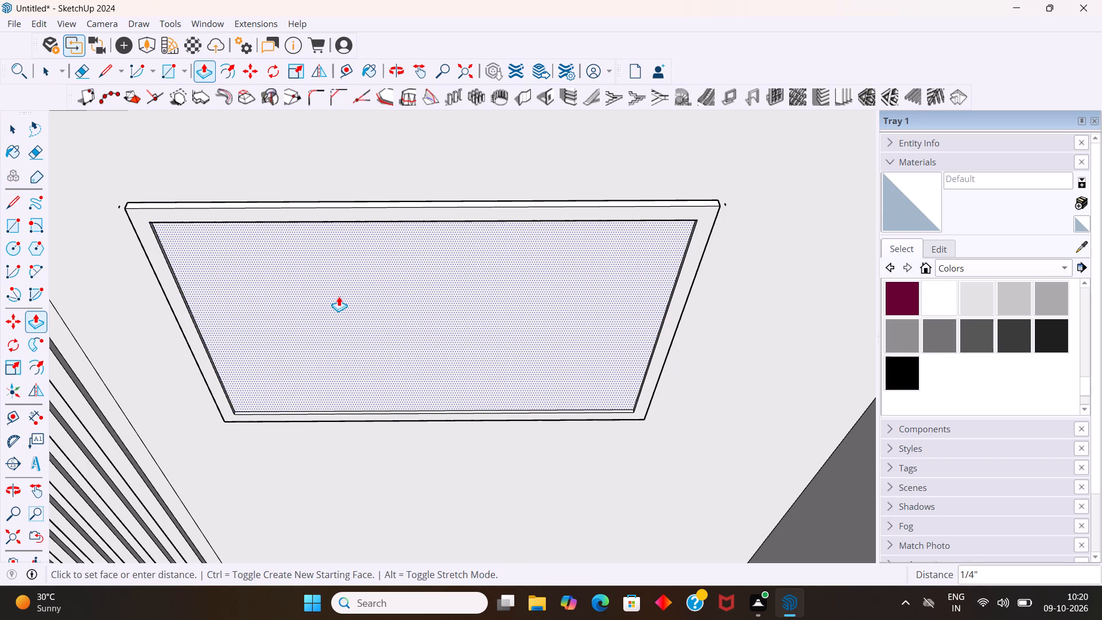
{"action": "left_click_drag", "start_coordinate": [339, 296], "coordinate": [343, 297]}
{"action": "key", "text": "0"}
{"action": "key", "text": "period"}
{"action": "key", "text": "2"}
{"action": "key", "text": "Return"}
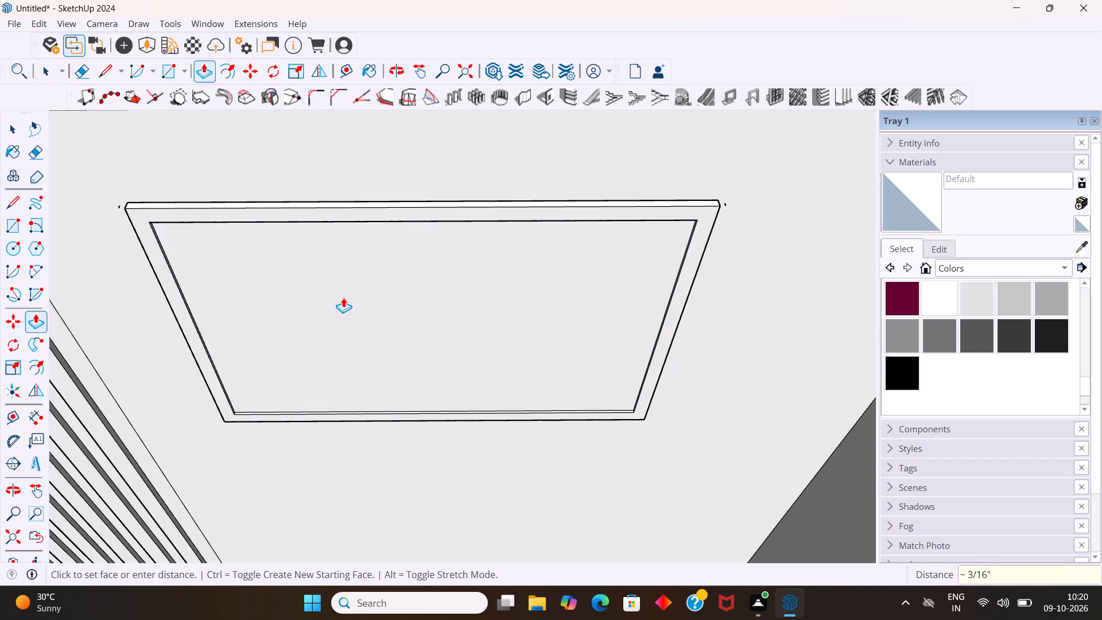
{"action": "left_click_drag", "start_coordinate": [343, 297], "coordinate": [343, 299]}
{"action": "key", "text": "space"}
Paint the front border face of the wall-mounted panel black with Color M09.
{"action": "scroll", "coordinate": [305, 266], "scroll_direction": "up", "scroll_amount": 3}
{"action": "middle_click_drag", "start_coordinate": [291, 253], "coordinate": [259, 332]}
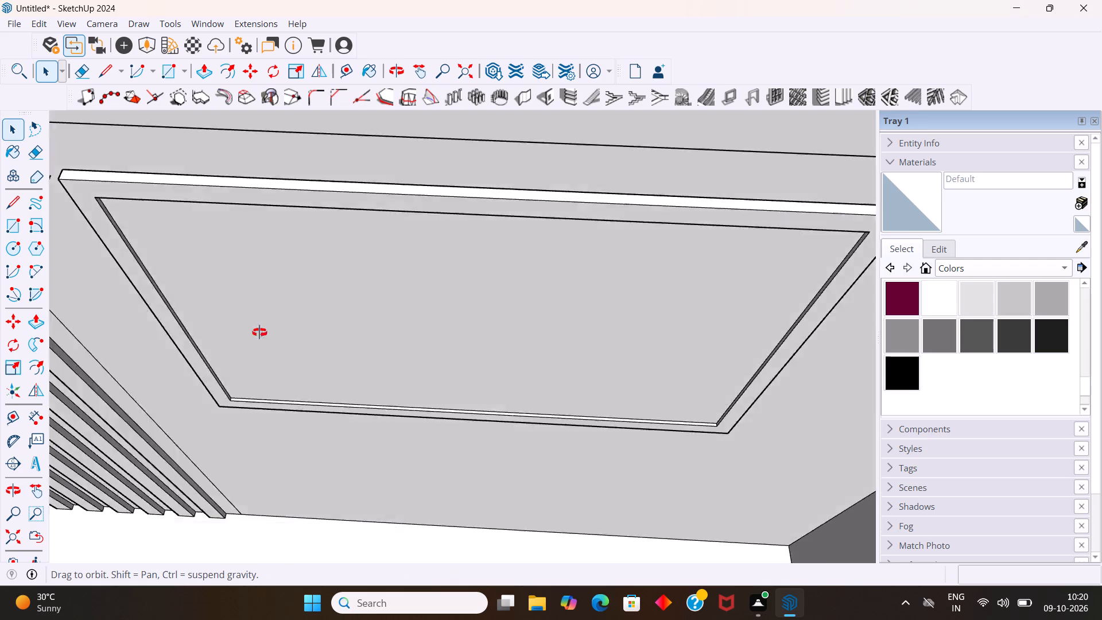
{"action": "middle_click_drag", "start_coordinate": [259, 332], "coordinate": [614, 212]}
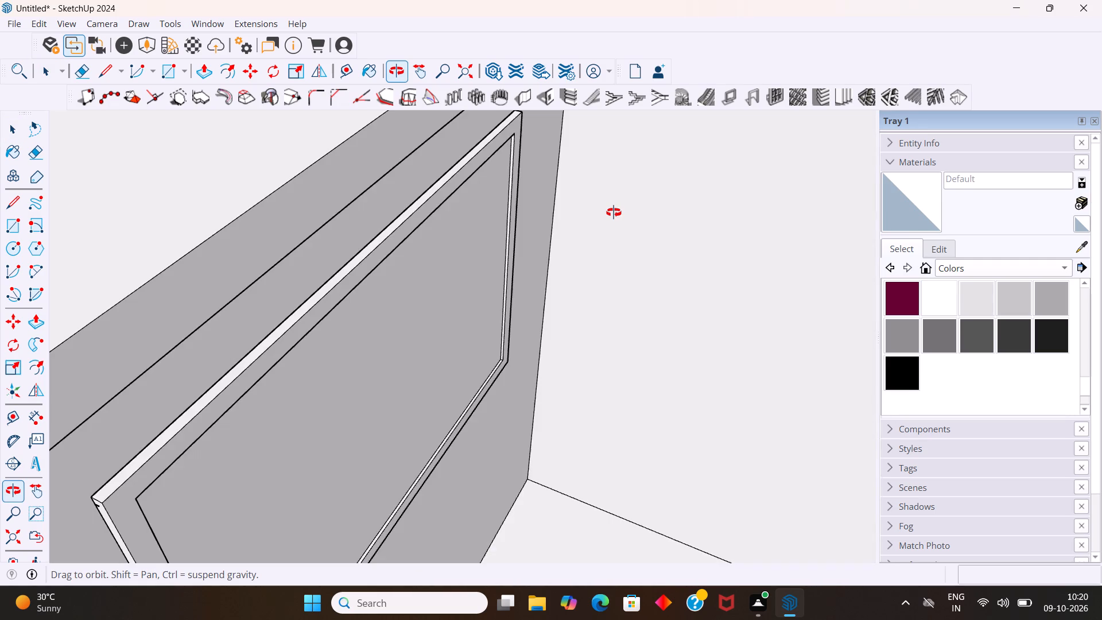
{"action": "middle_click_drag", "start_coordinate": [614, 212], "coordinate": [567, 177]}
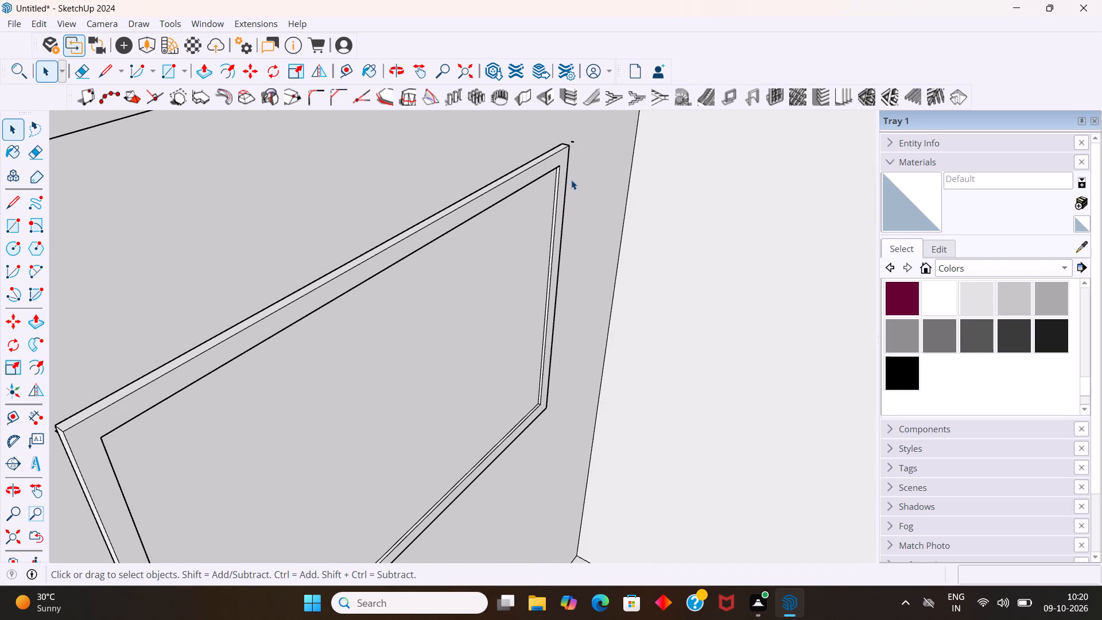
{"action": "left_click_drag", "start_coordinate": [897, 363], "coordinate": [914, 359]}
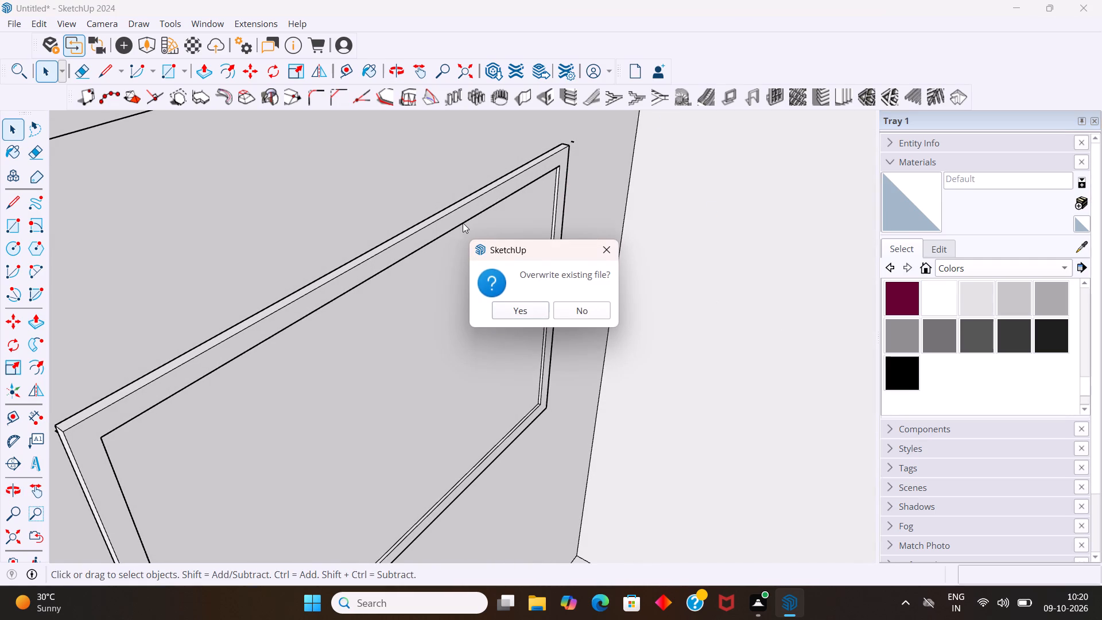
{"action": "left_click", "coordinate": [608, 251]}
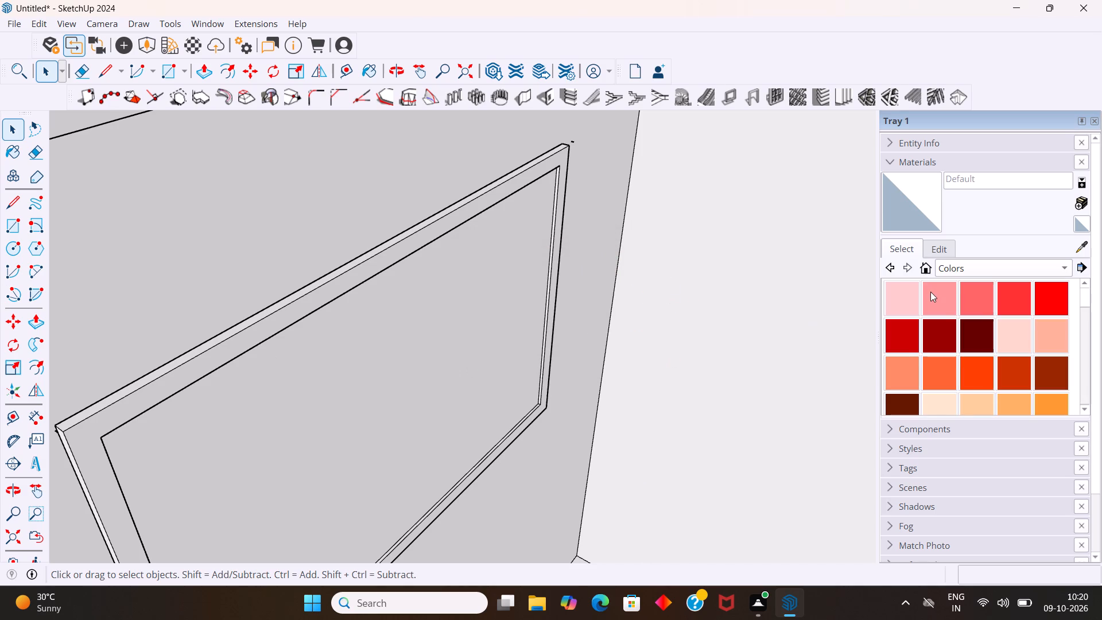
{"action": "scroll", "coordinate": [928, 292], "scroll_direction": "down", "scroll_amount": 20}
{"action": "scroll", "coordinate": [928, 292], "scroll_direction": "down", "scroll_amount": 4}
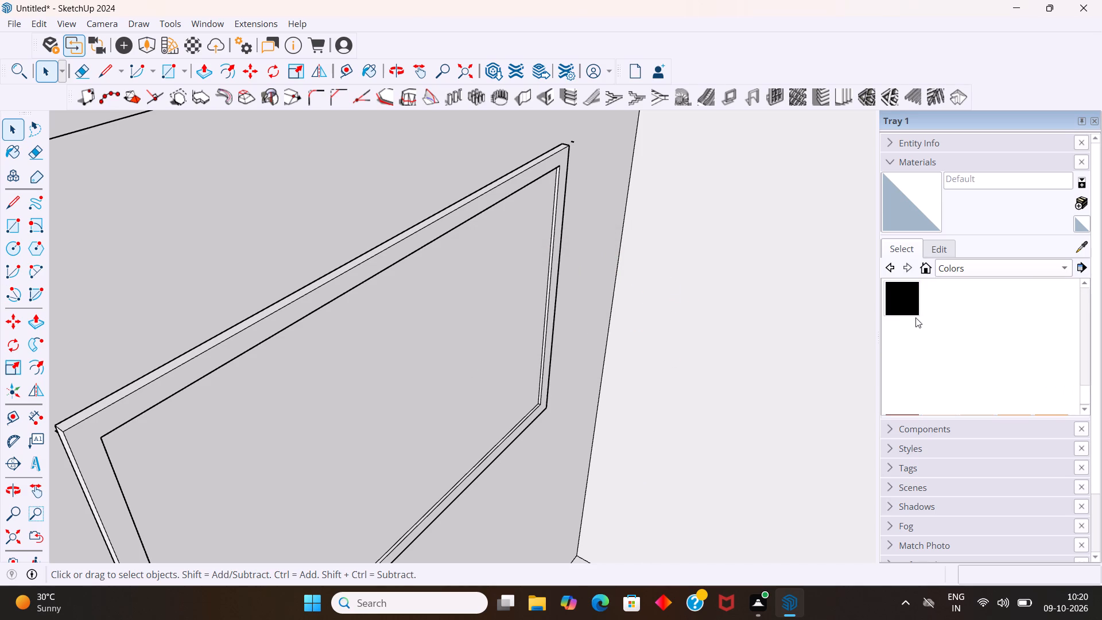
{"action": "left_click", "coordinate": [906, 307]}
{"action": "left_click", "coordinate": [372, 269]}
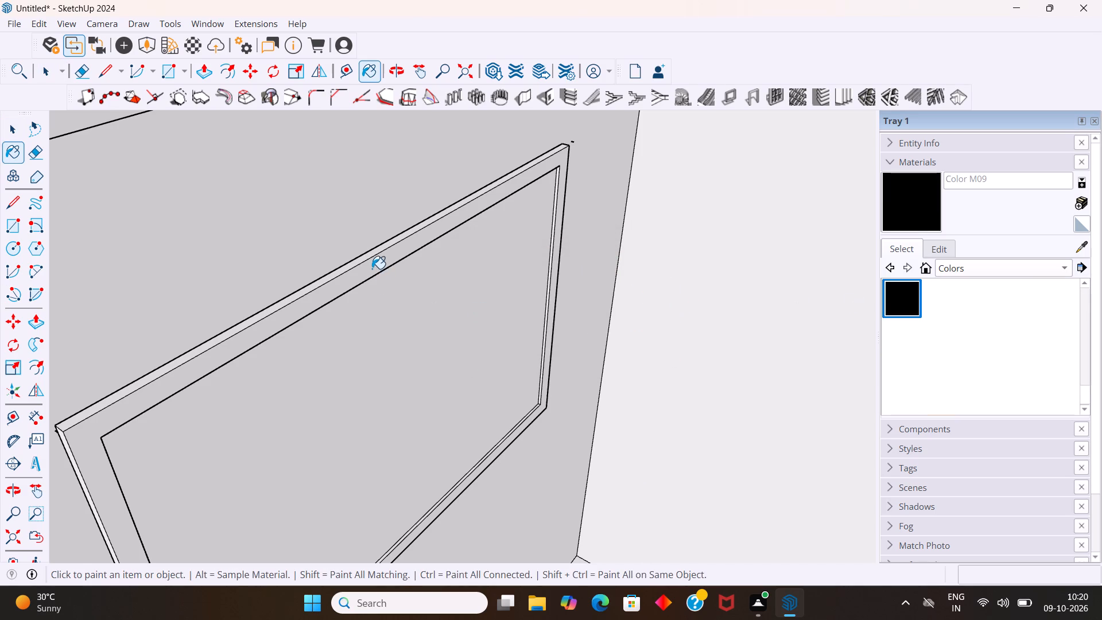
{"action": "scroll", "coordinate": [443, 253], "scroll_direction": "down", "scroll_amount": 5}
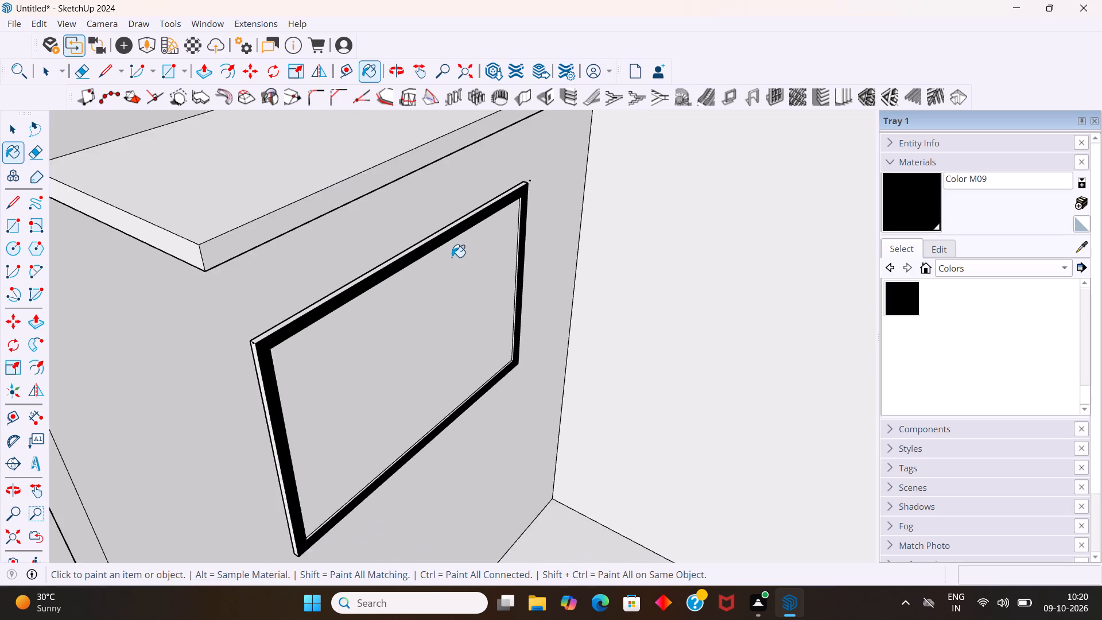
{"action": "scroll", "coordinate": [453, 262], "scroll_direction": "down", "scroll_amount": 5}
{"action": "key", "text": "space"}
Paint the top inner edge of the panel's recess and the inner edge farthest from the fluted section black with Color M09.
{"action": "scroll", "coordinate": [492, 276], "scroll_direction": "down", "scroll_amount": 17}
{"action": "scroll", "coordinate": [366, 320], "scroll_direction": "down", "scroll_amount": 16}
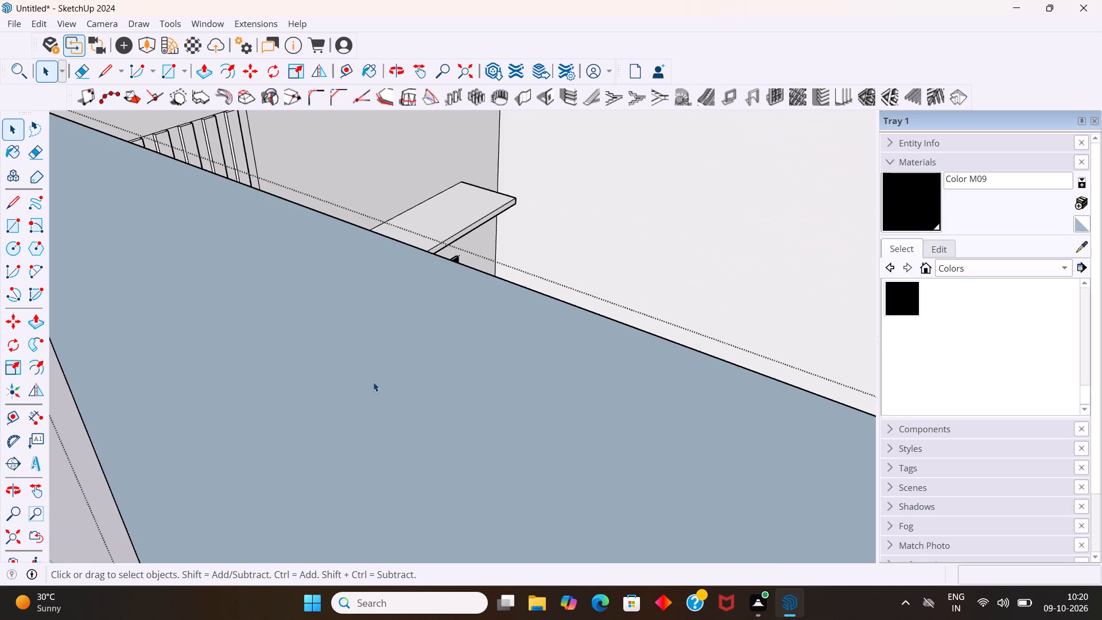
{"action": "scroll", "coordinate": [373, 382], "scroll_direction": "down", "scroll_amount": 7}
{"action": "scroll", "coordinate": [529, 309], "scroll_direction": "down", "scroll_amount": 1}
{"action": "middle_click_drag", "start_coordinate": [529, 309], "coordinate": [227, 199]}
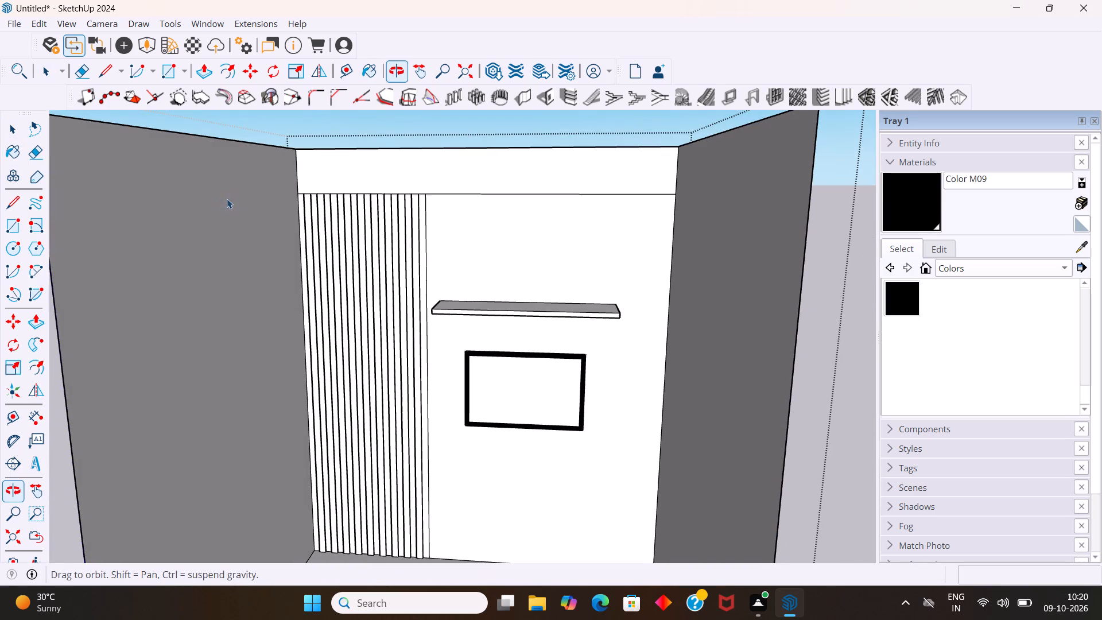
{"action": "scroll", "coordinate": [594, 361], "scroll_direction": "up", "scroll_amount": 12}
{"action": "middle_click_drag", "start_coordinate": [569, 413], "coordinate": [548, 175]}
{"action": "scroll", "coordinate": [548, 175], "scroll_direction": "up", "scroll_amount": 1}
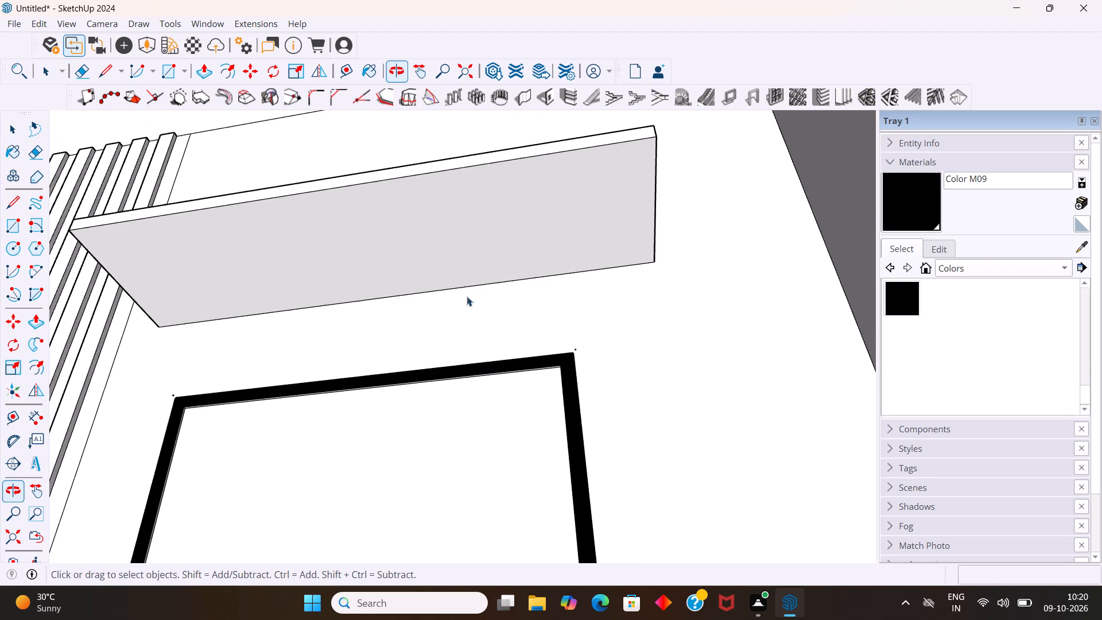
{"action": "scroll", "coordinate": [399, 420], "scroll_direction": "up", "scroll_amount": 5}
{"action": "left_click", "coordinate": [911, 216]}
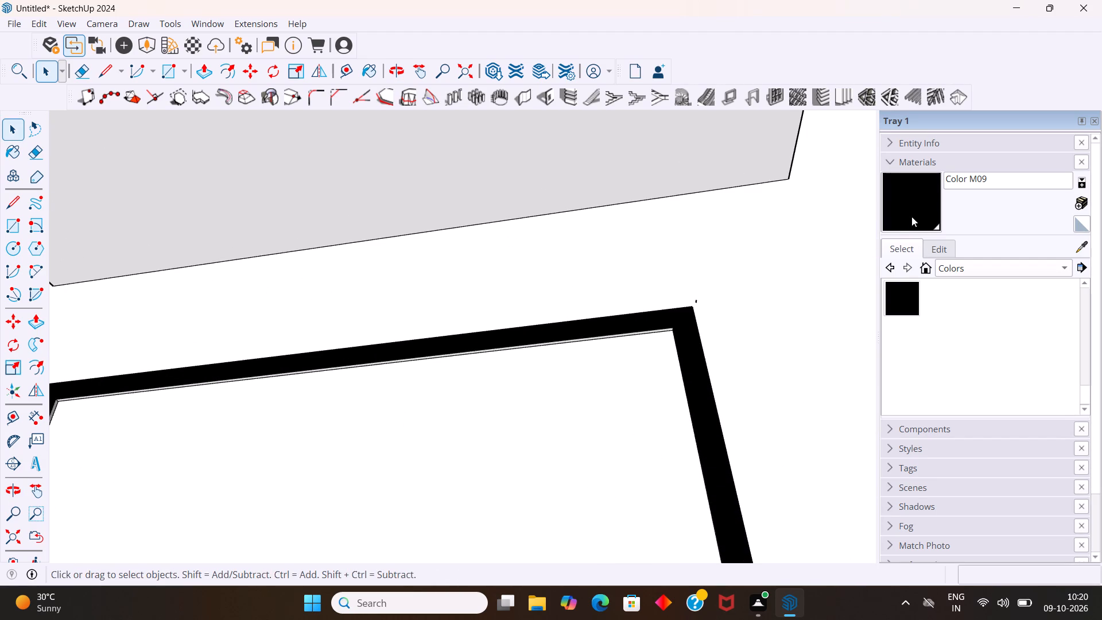
{"action": "scroll", "coordinate": [614, 400], "scroll_direction": "up", "scroll_amount": 5}
{"action": "scroll", "coordinate": [611, 322], "scroll_direction": "up", "scroll_amount": 8}
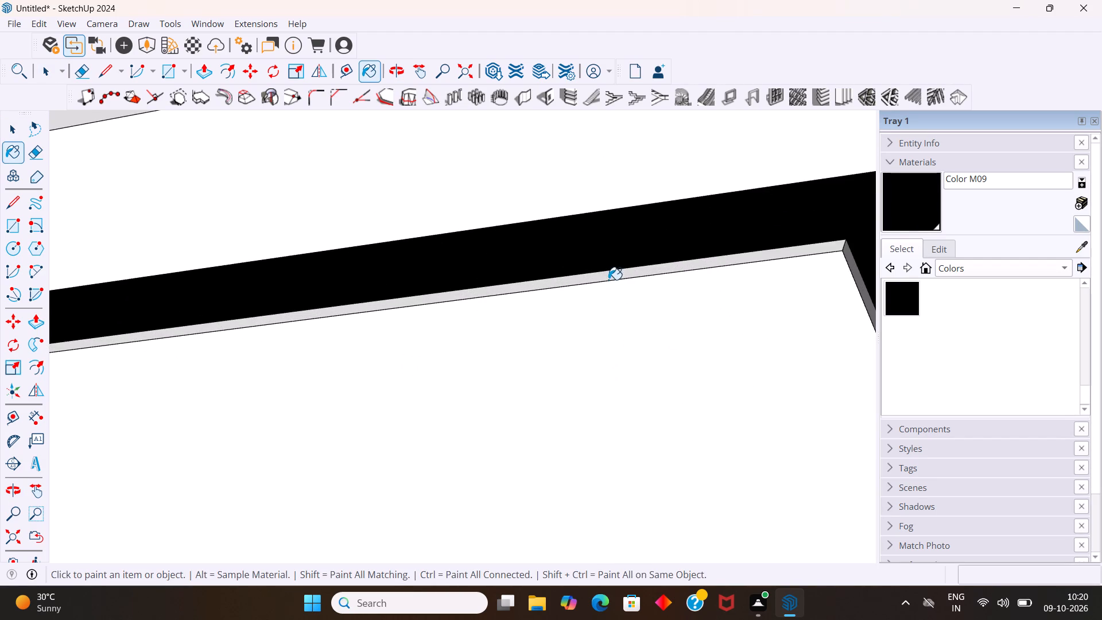
{"action": "left_click", "coordinate": [608, 276]}
{"action": "middle_click_drag", "start_coordinate": [579, 304], "coordinate": [783, 345]}
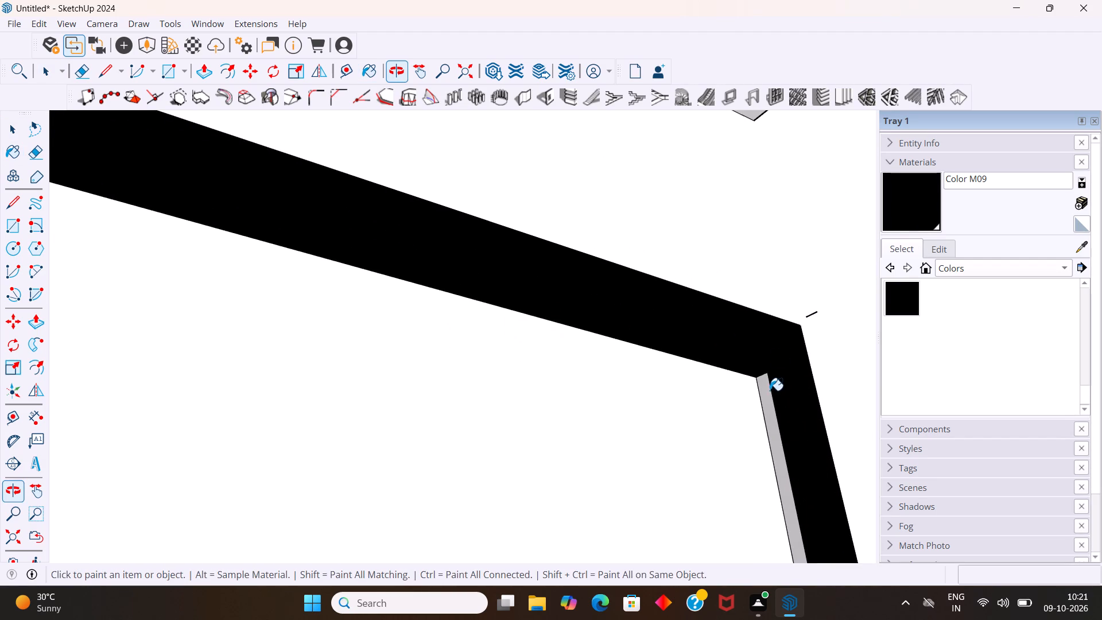
{"action": "left_click", "coordinate": [770, 406]}
Paint the recess's vertical inner edge nearest the fluted section black with Color M09.
{"action": "scroll", "coordinate": [739, 407], "scroll_direction": "down", "scroll_amount": 16}
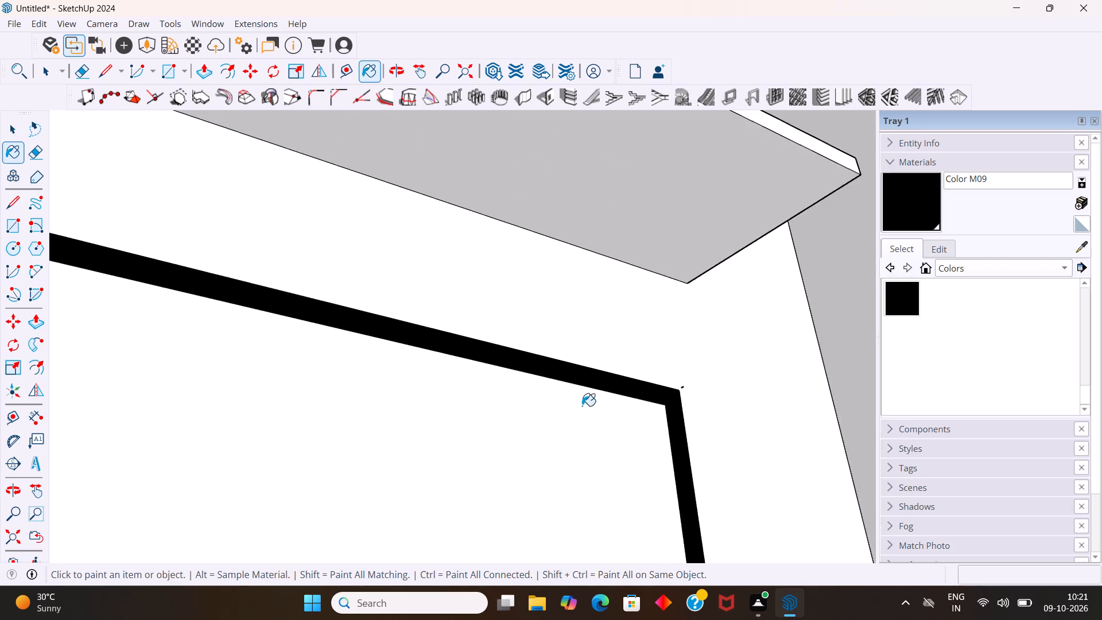
{"action": "scroll", "coordinate": [573, 394], "scroll_direction": "down", "scroll_amount": 6}
{"action": "middle_click_drag", "start_coordinate": [551, 420], "coordinate": [223, 579]}
{"action": "scroll", "coordinate": [339, 478], "scroll_direction": "up", "scroll_amount": 6}
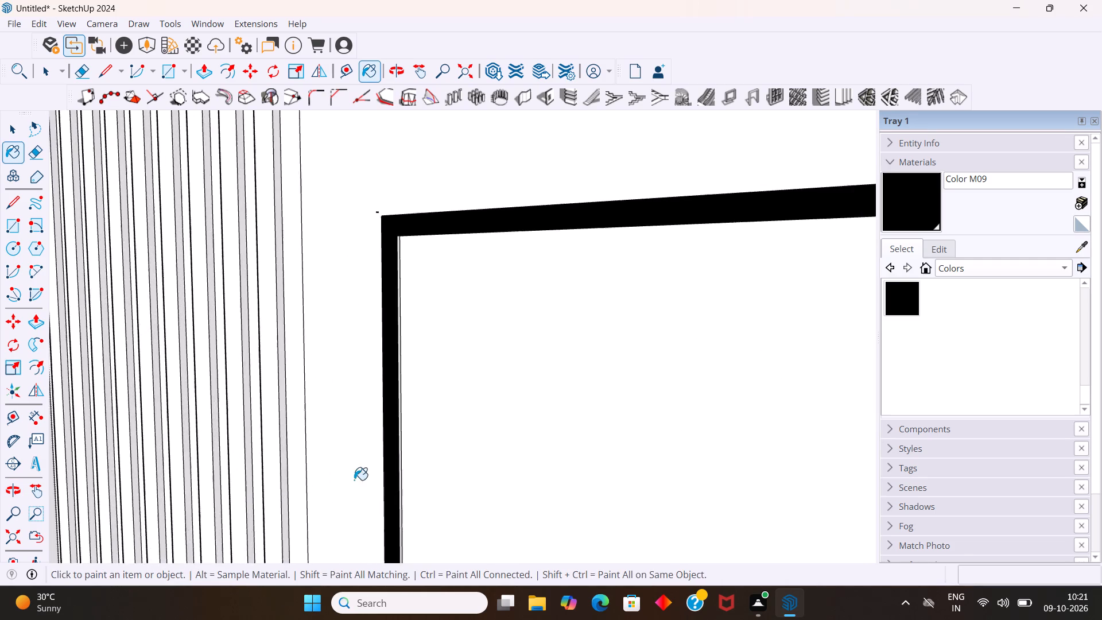
{"action": "scroll", "coordinate": [405, 476], "scroll_direction": "up", "scroll_amount": 14}
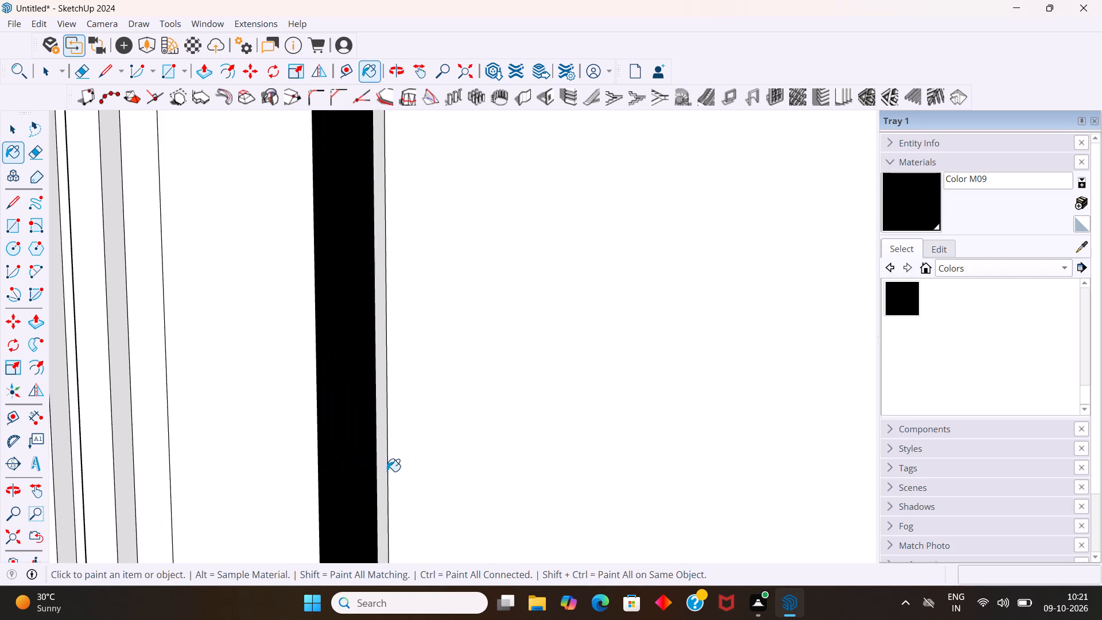
{"action": "left_click", "coordinate": [383, 478]}
Paint the bottom inner edge of the panel's recess black with Color M09.
{"action": "scroll", "coordinate": [379, 478], "scroll_direction": "down", "scroll_amount": 12}
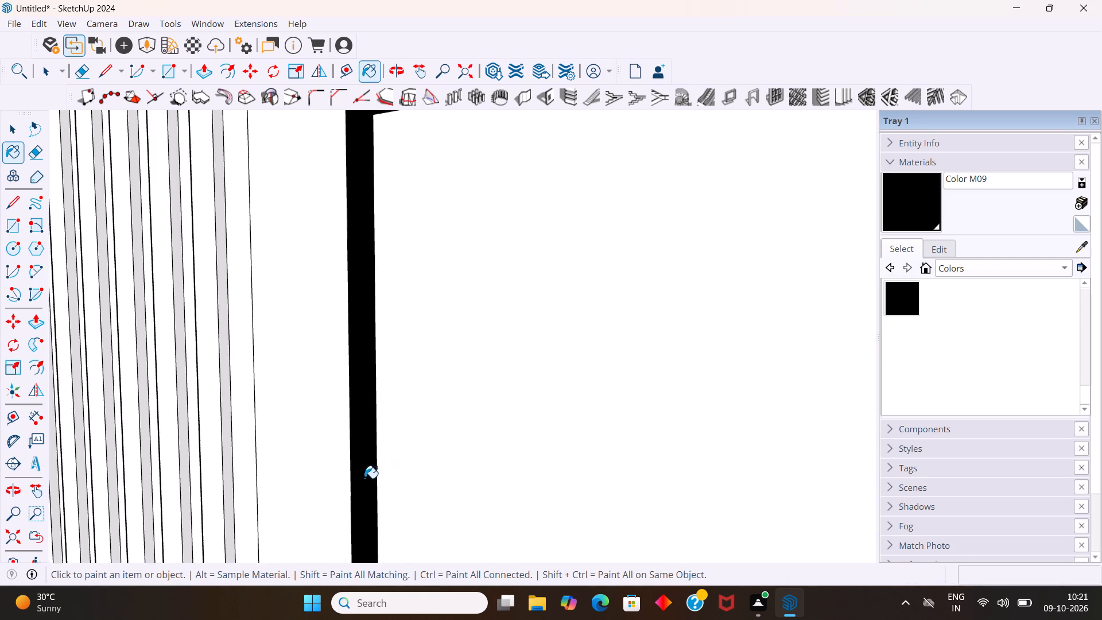
{"action": "scroll", "coordinate": [364, 478], "scroll_direction": "down", "scroll_amount": 17}
{"action": "middle_click_drag", "start_coordinate": [366, 462], "coordinate": [475, 467]}
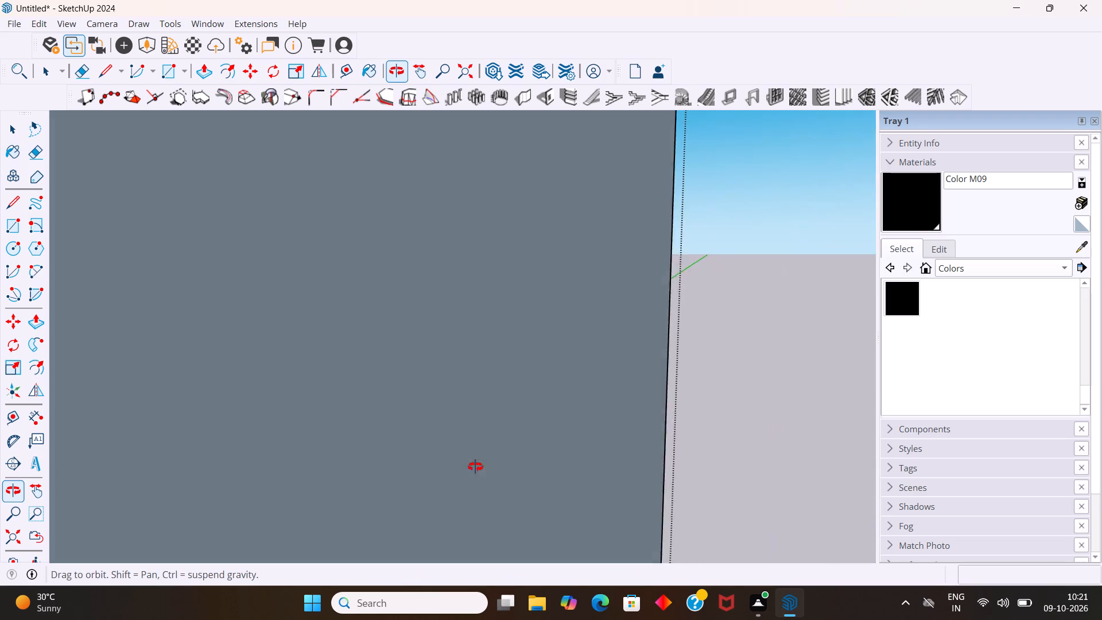
{"action": "middle_click_drag", "start_coordinate": [475, 467], "coordinate": [549, 455]}
{"action": "scroll", "coordinate": [547, 451], "scroll_direction": "down", "scroll_amount": 6}
{"action": "scroll", "coordinate": [342, 502], "scroll_direction": "down", "scroll_amount": 9}
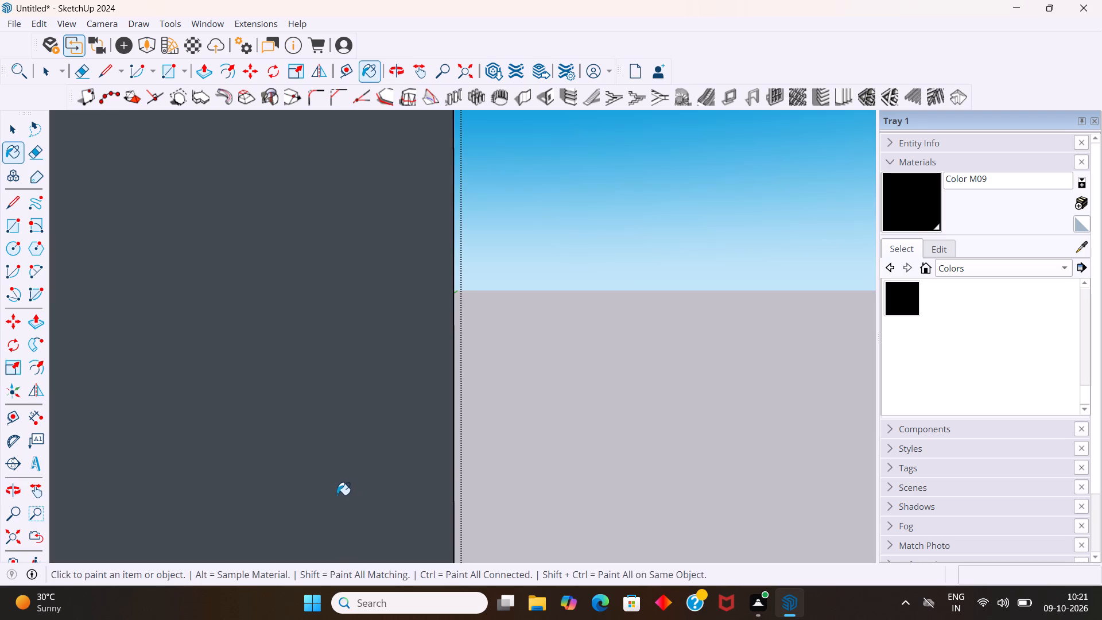
{"action": "scroll", "coordinate": [337, 495], "scroll_direction": "down", "scroll_amount": 6}
{"action": "scroll", "coordinate": [285, 448], "scroll_direction": "down", "scroll_amount": 1}
{"action": "scroll", "coordinate": [320, 357], "scroll_direction": "down", "scroll_amount": 5}
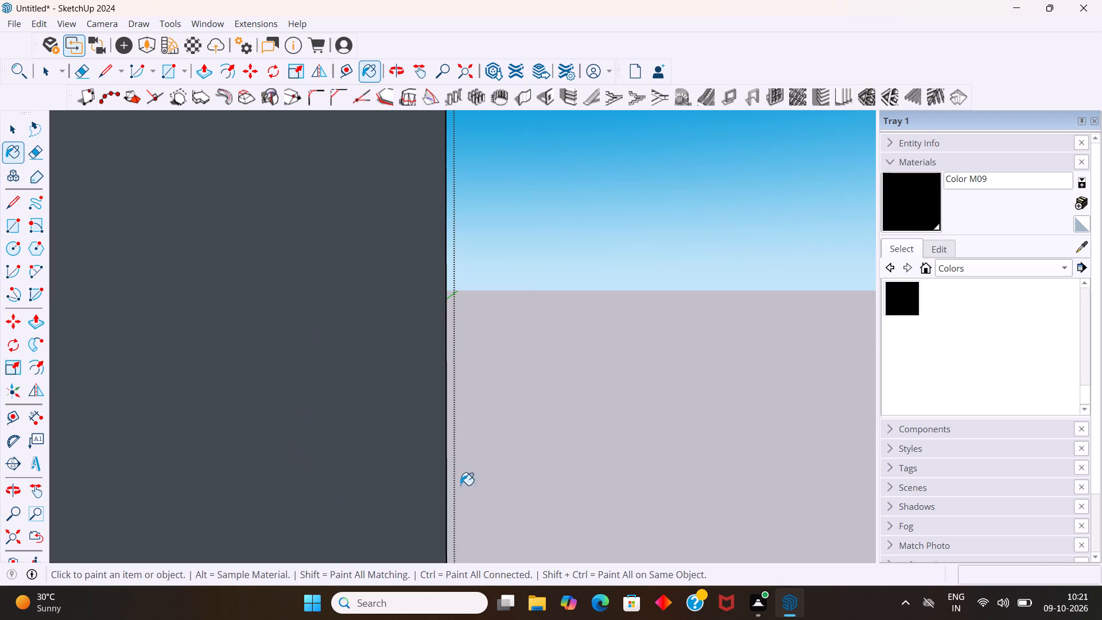
{"action": "middle_click_drag", "start_coordinate": [461, 486], "coordinate": [242, 489]}
{"action": "scroll", "coordinate": [232, 482], "scroll_direction": "down", "scroll_amount": 19}
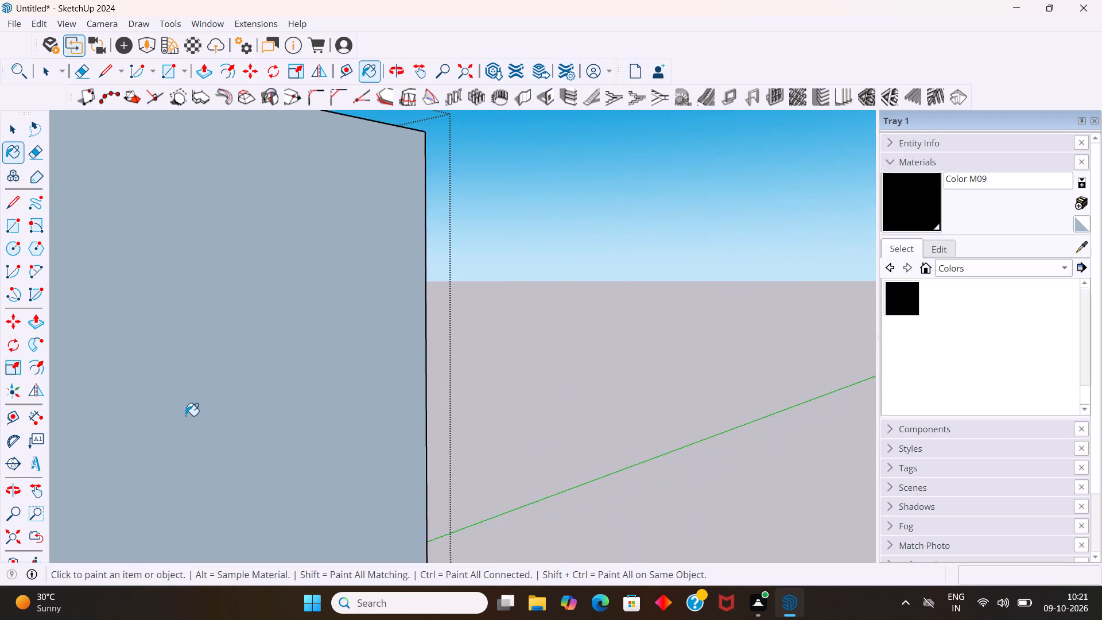
{"action": "scroll", "coordinate": [185, 416], "scroll_direction": "down", "scroll_amount": 10}
{"action": "scroll", "coordinate": [107, 336], "scroll_direction": "down", "scroll_amount": 5}
{"action": "middle_click_drag", "start_coordinate": [99, 344], "coordinate": [470, 301]}
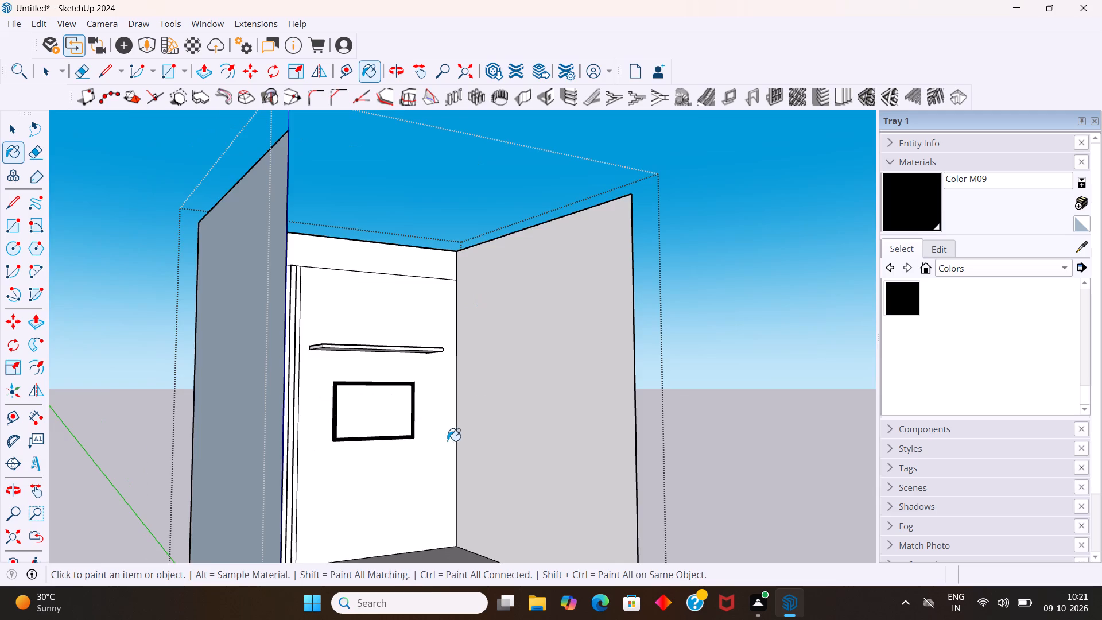
{"action": "scroll", "coordinate": [441, 444], "scroll_direction": "up", "scroll_amount": 20}
{"action": "scroll", "coordinate": [441, 444], "scroll_direction": "up", "scroll_amount": 5}
{"action": "middle_click_drag", "start_coordinate": [255, 404], "coordinate": [243, 444]}
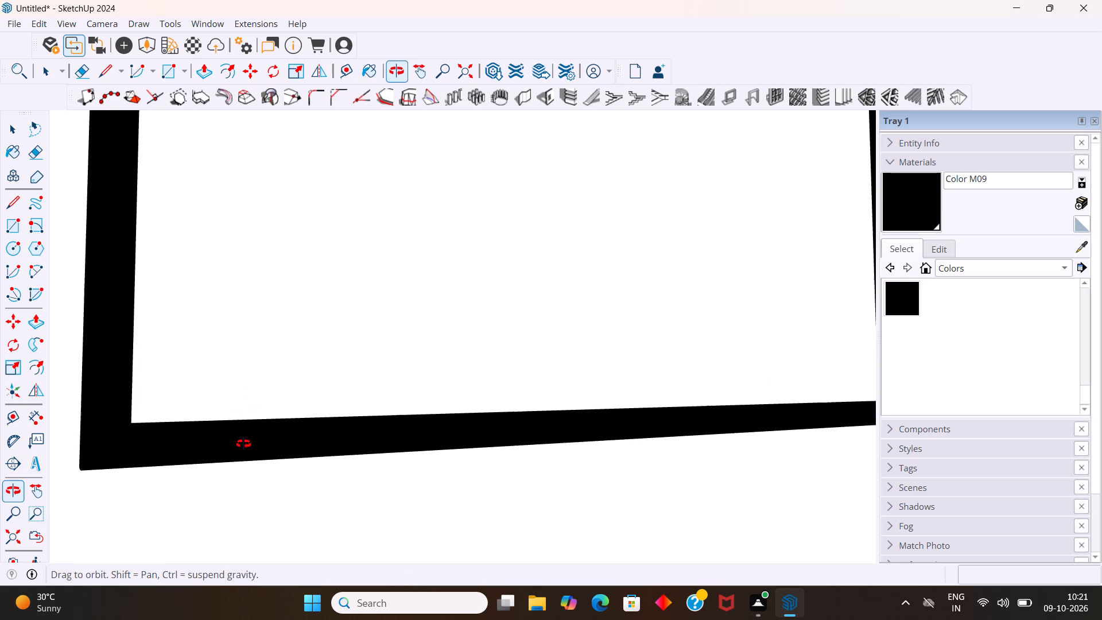
{"action": "middle_click_drag", "start_coordinate": [243, 444], "coordinate": [200, 611]}
{"action": "scroll", "coordinate": [208, 367], "scroll_direction": "up", "scroll_amount": 5}
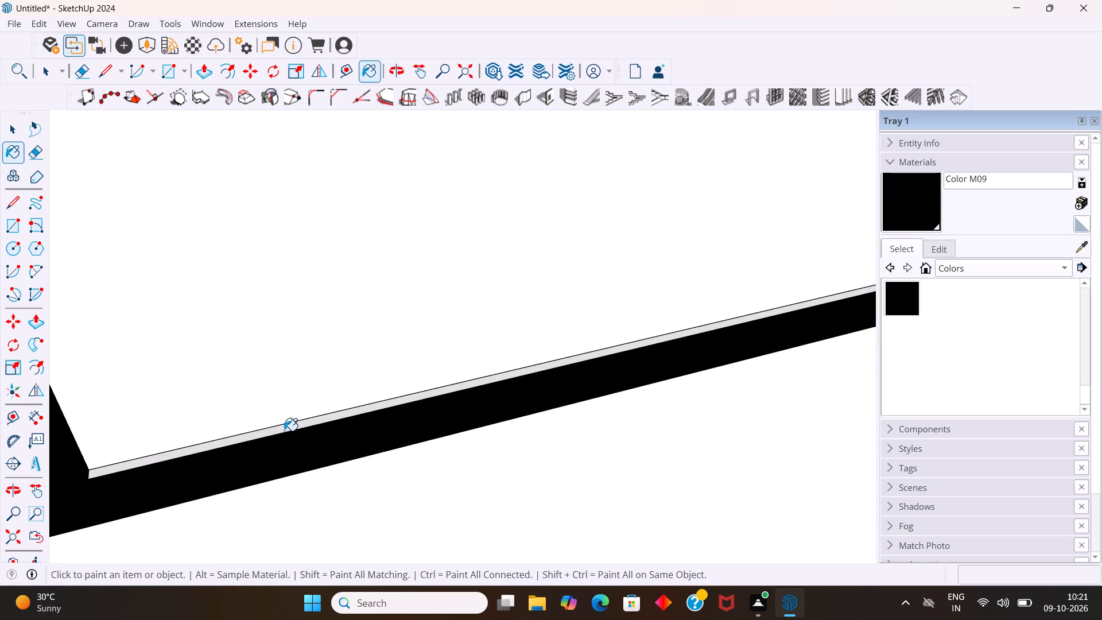
{"action": "left_click", "coordinate": [285, 425]}
{"action": "left_click", "coordinate": [285, 425]}
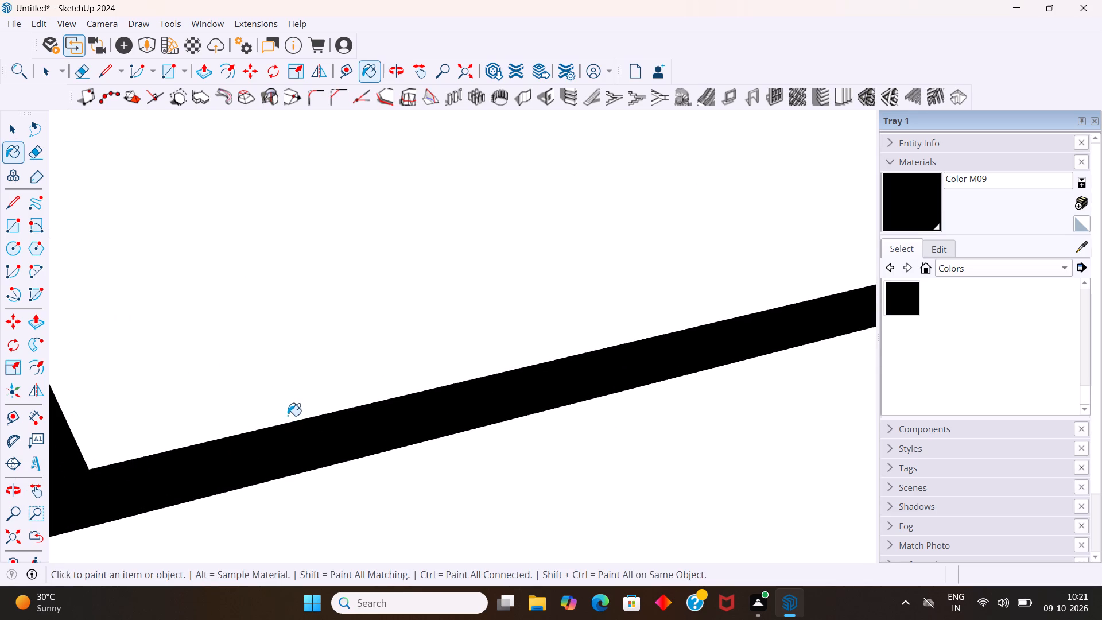
{"action": "key", "text": "space"}
Erase the short stray line at the panel's upper corner nearest the fluted section.
{"action": "scroll", "coordinate": [264, 402], "scroll_direction": "down", "scroll_amount": 6}
{"action": "scroll", "coordinate": [269, 354], "scroll_direction": "down", "scroll_amount": 4}
{"action": "middle_click_drag", "start_coordinate": [231, 369], "coordinate": [304, 371]}
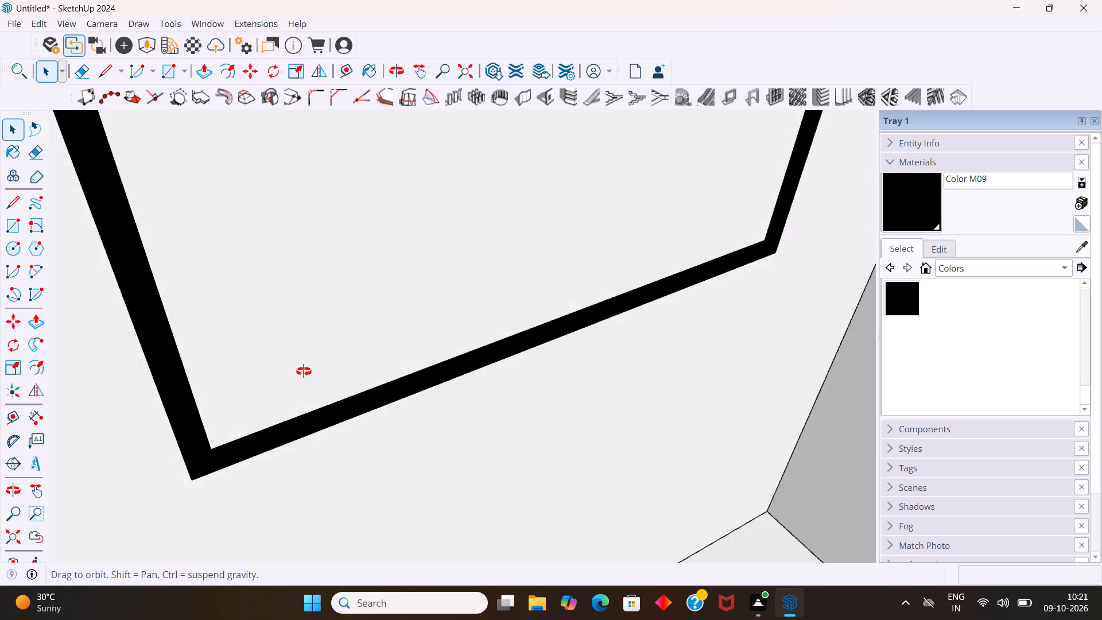
{"action": "middle_click_drag", "start_coordinate": [304, 371], "coordinate": [526, 293]}
{"action": "scroll", "coordinate": [275, 342], "scroll_direction": "down", "scroll_amount": 1}
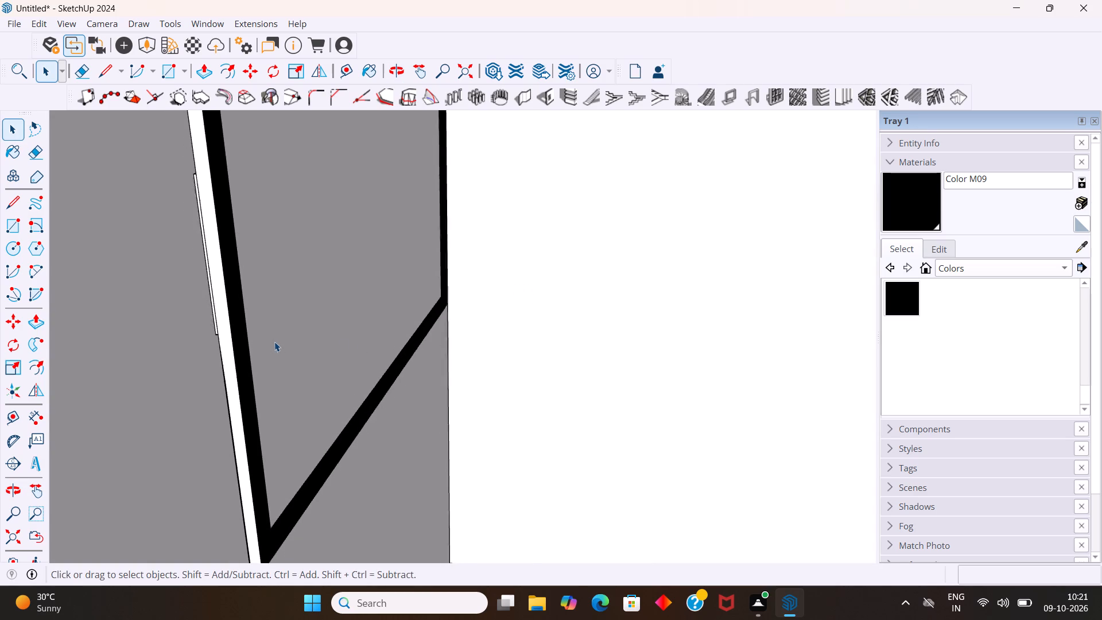
{"action": "scroll", "coordinate": [274, 342], "scroll_direction": "down", "scroll_amount": 7}
{"action": "middle_click_drag", "start_coordinate": [255, 342], "coordinate": [230, 416]}
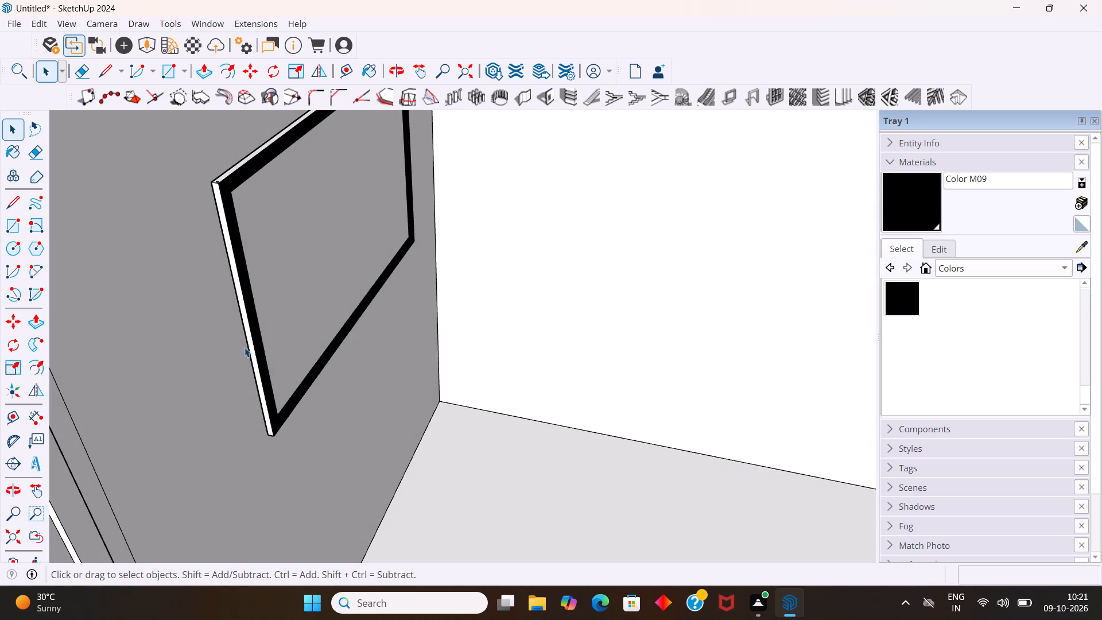
{"action": "scroll", "coordinate": [232, 169], "scroll_direction": "up", "scroll_amount": 18}
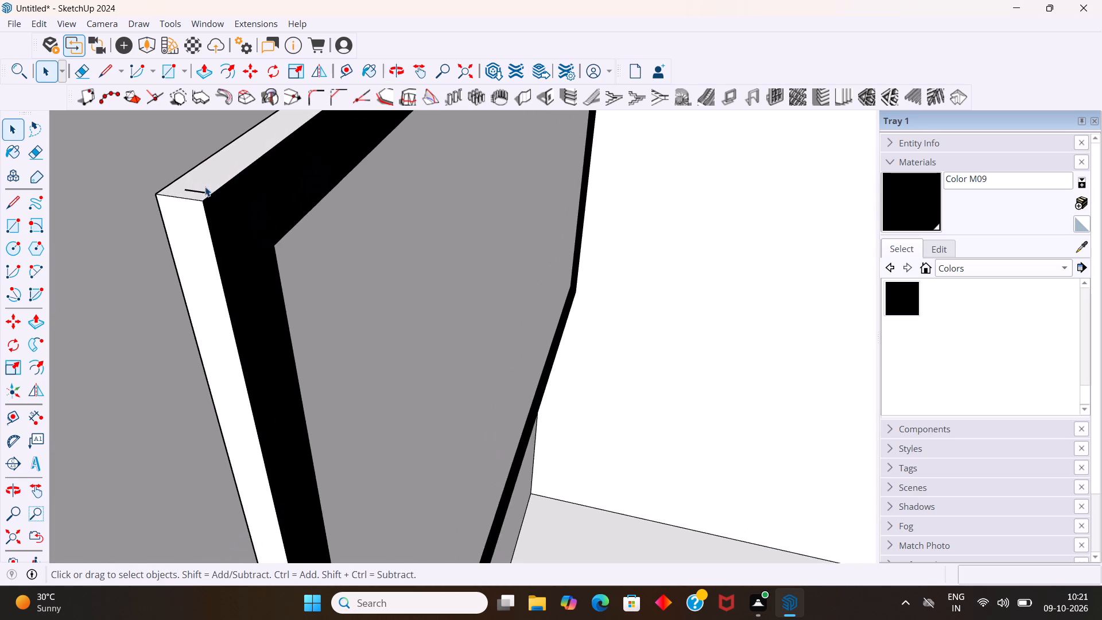
{"action": "scroll", "coordinate": [205, 187], "scroll_direction": "up", "scroll_amount": 9}
{"action": "key", "text": "e"}
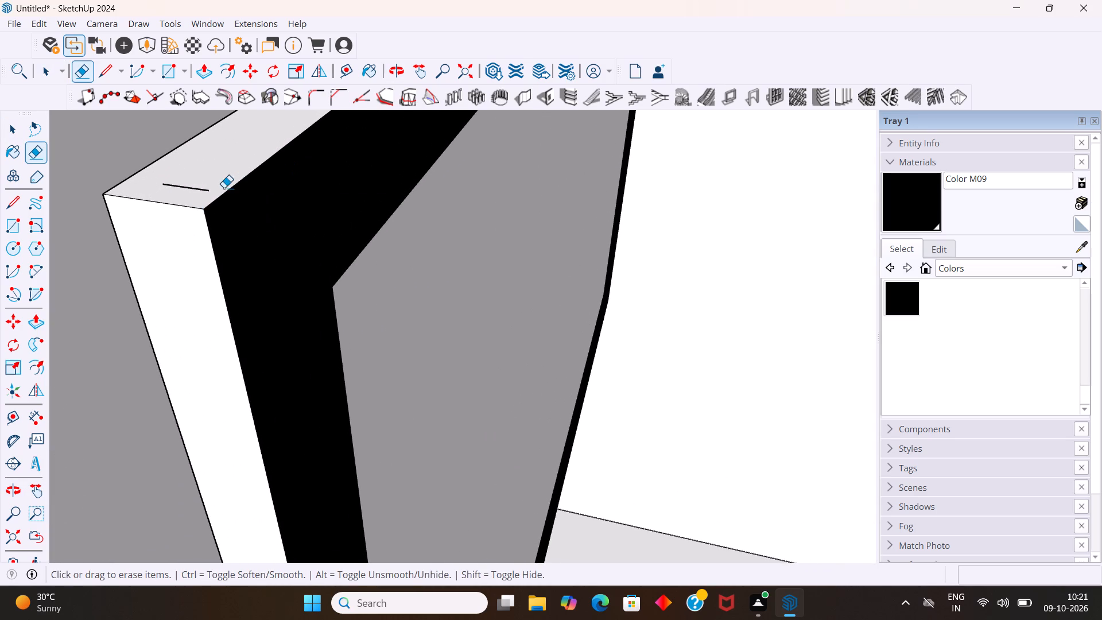
{"action": "left_click", "coordinate": [201, 189]}
{"action": "key", "text": "space"}
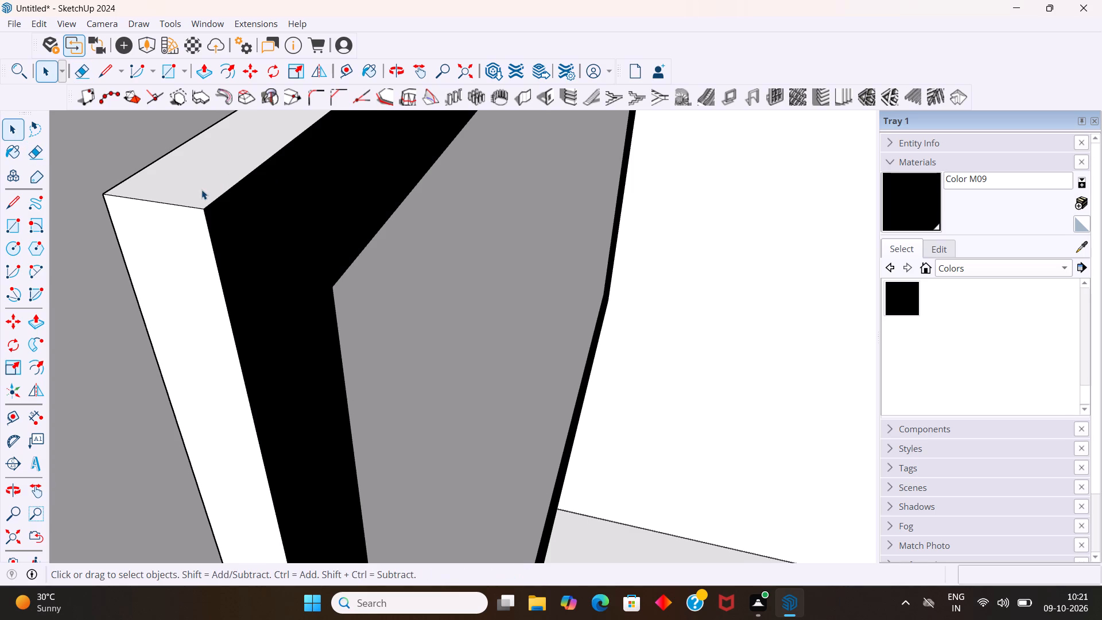
Examine the black-framed panel on the back wall from the side and the front.
{"action": "scroll", "coordinate": [201, 189], "scroll_direction": "down", "scroll_amount": 20}
{"action": "scroll", "coordinate": [201, 189], "scroll_direction": "down", "scroll_amount": 5}
{"action": "middle_click_drag", "start_coordinate": [533, 289], "coordinate": [432, 288]}
{"action": "scroll", "coordinate": [532, 289], "scroll_direction": "down", "scroll_amount": 1}
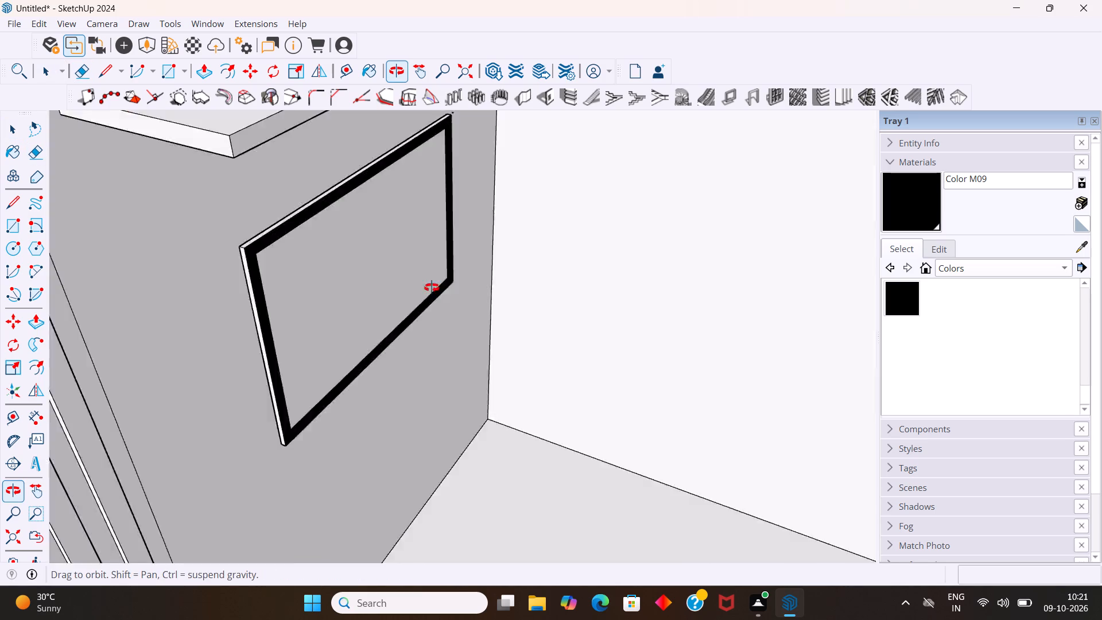
{"action": "middle_click_drag", "start_coordinate": [432, 288], "coordinate": [331, 276]}
{"action": "scroll", "coordinate": [327, 268], "scroll_direction": "down", "scroll_amount": 9}
{"action": "scroll", "coordinate": [355, 309], "scroll_direction": "up", "scroll_amount": 1}
{"action": "middle_click_drag", "start_coordinate": [355, 313], "coordinate": [285, 206]}
{"action": "scroll", "coordinate": [294, 214], "scroll_direction": "up", "scroll_amount": 1}
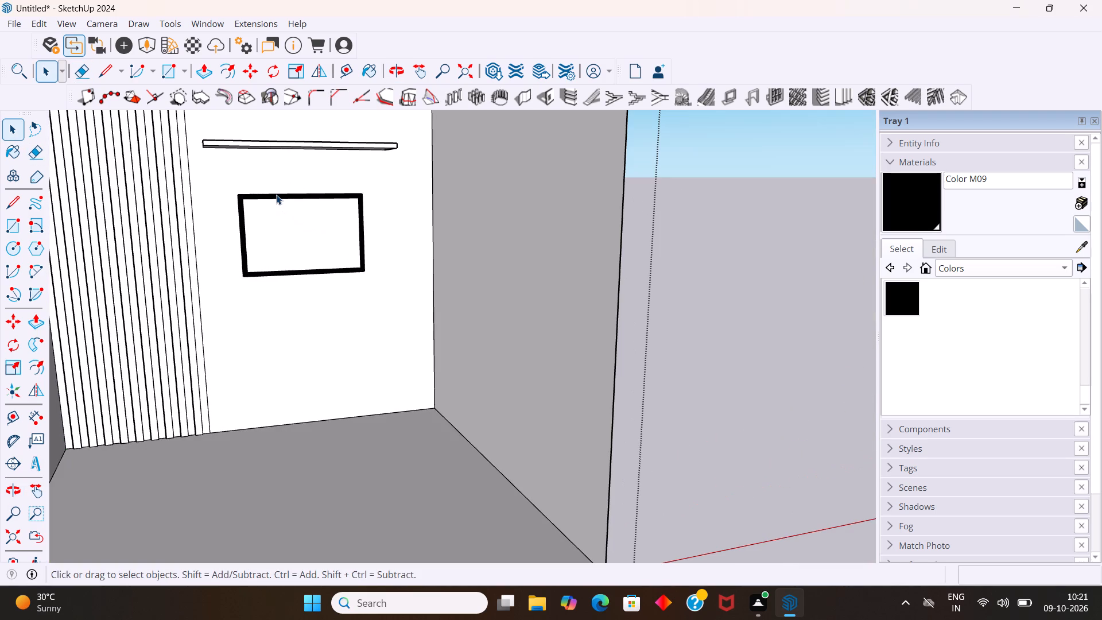
{"action": "scroll", "coordinate": [265, 183], "scroll_direction": "up", "scroll_amount": 4}
{"action": "scroll", "coordinate": [233, 93], "scroll_direction": "up", "scroll_amount": 1}
{"action": "middle_click_drag", "start_coordinate": [263, 184], "coordinate": [261, 183]}
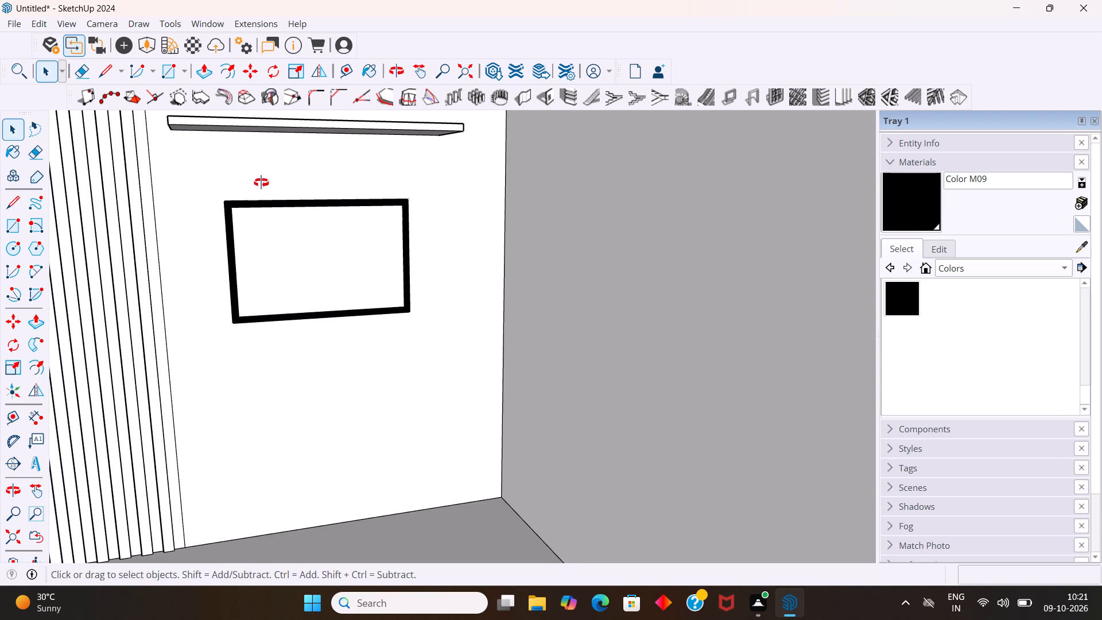
Draw a narrow rectangle along the back edge of the shelf's underside, entering 1 as its dimension.
{"action": "middle_click_drag", "start_coordinate": [261, 183], "coordinate": [236, 141]}
{"action": "scroll", "coordinate": [231, 131], "scroll_direction": "down", "scroll_amount": 9}
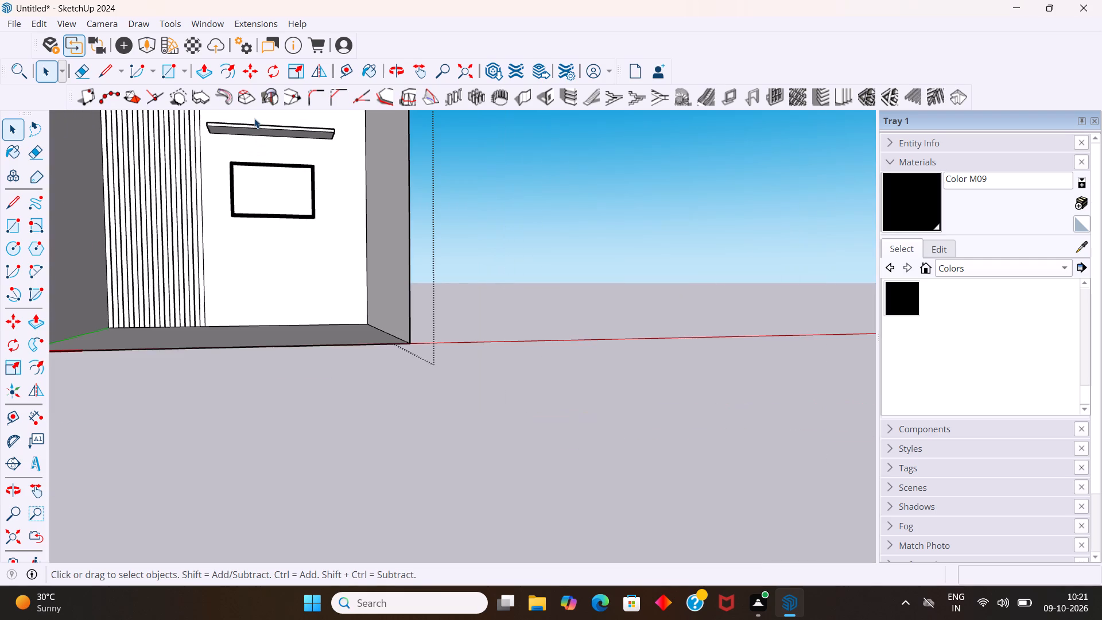
{"action": "scroll", "coordinate": [254, 118], "scroll_direction": "up", "scroll_amount": 12}
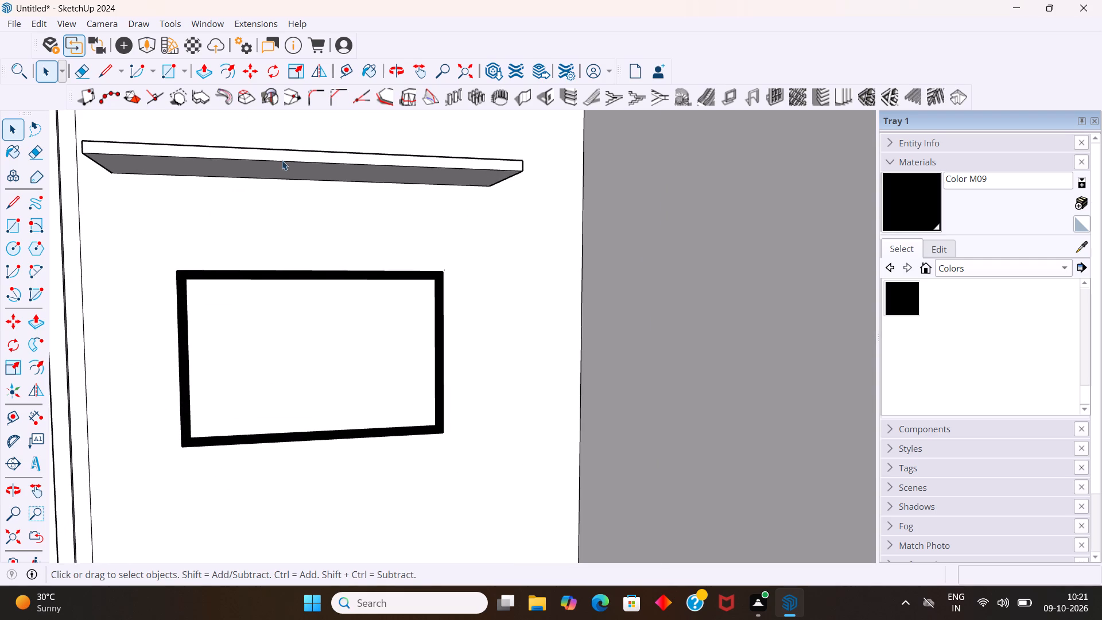
{"action": "key", "text": "r"}
{"action": "middle_click_drag", "start_coordinate": [262, 179], "coordinate": [274, 125]}
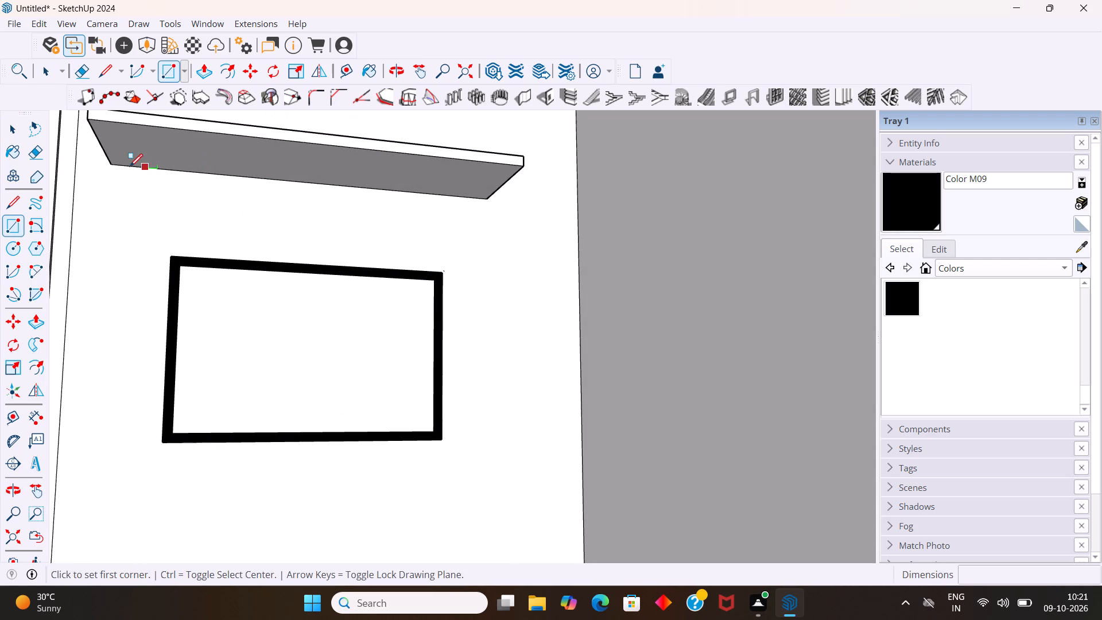
{"action": "left_click", "coordinate": [112, 164]}
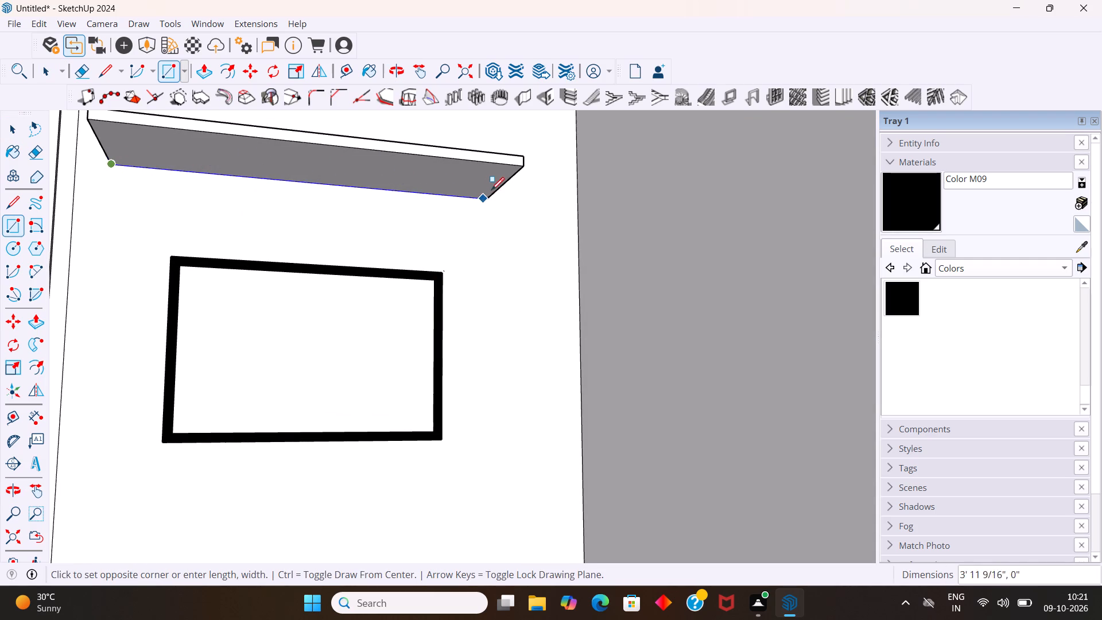
{"action": "key", "text": "1"}
{"action": "key", "text": "Return"}
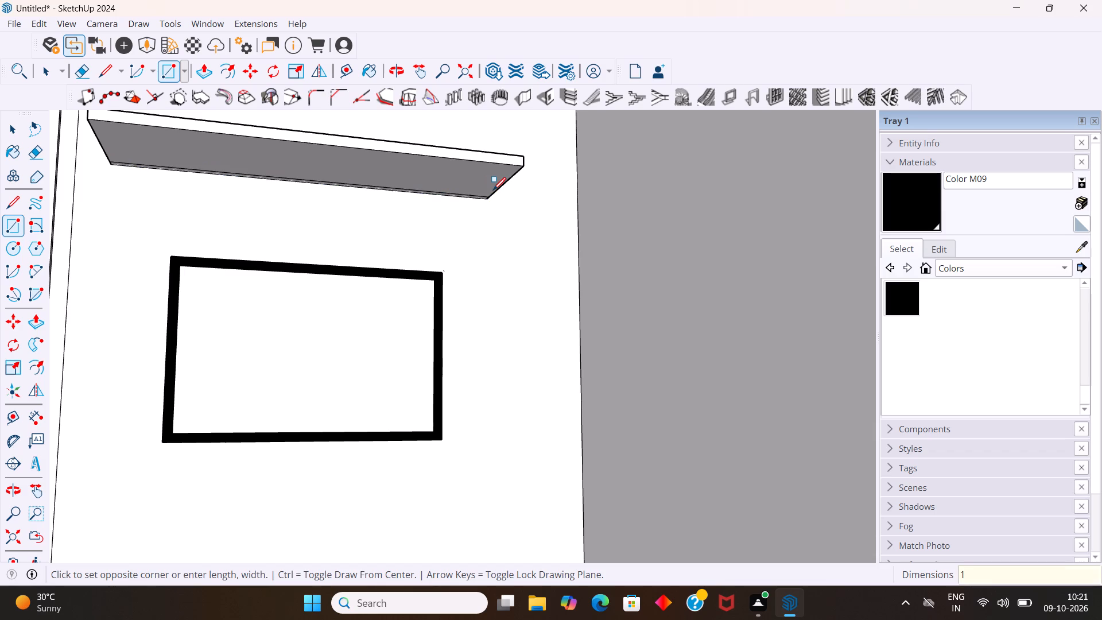
{"action": "key", "text": "space"}
Push/Pull the narrow strip along the back edge of the shelf's underside downward by 0.1.
{"action": "scroll", "coordinate": [425, 212], "scroll_direction": "up", "scroll_amount": 9}
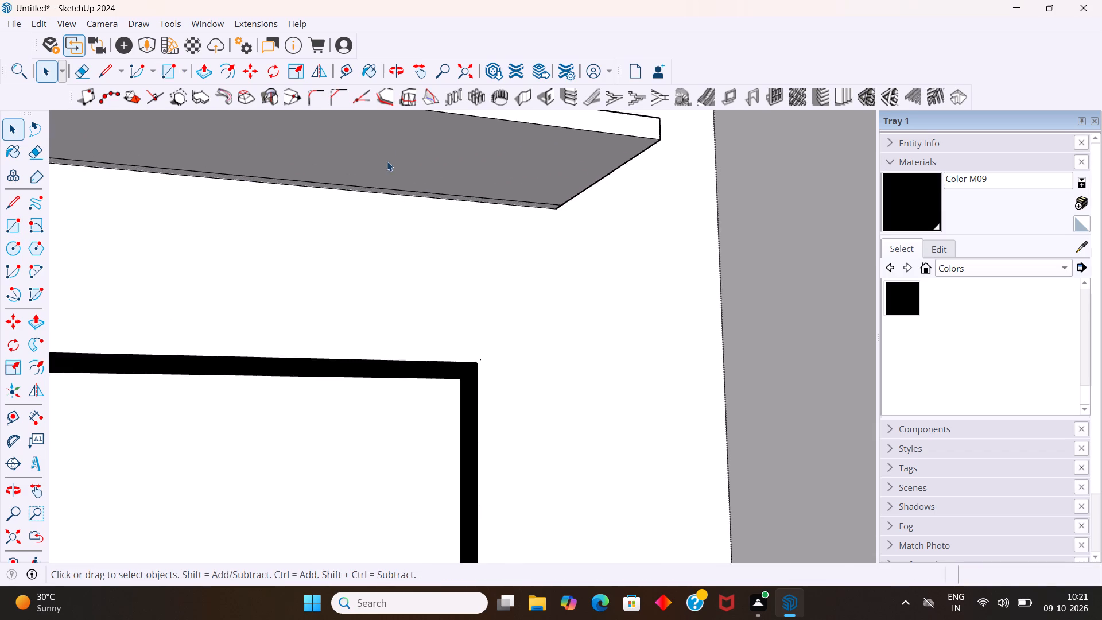
{"action": "scroll", "coordinate": [387, 161], "scroll_direction": "up", "scroll_amount": 15}
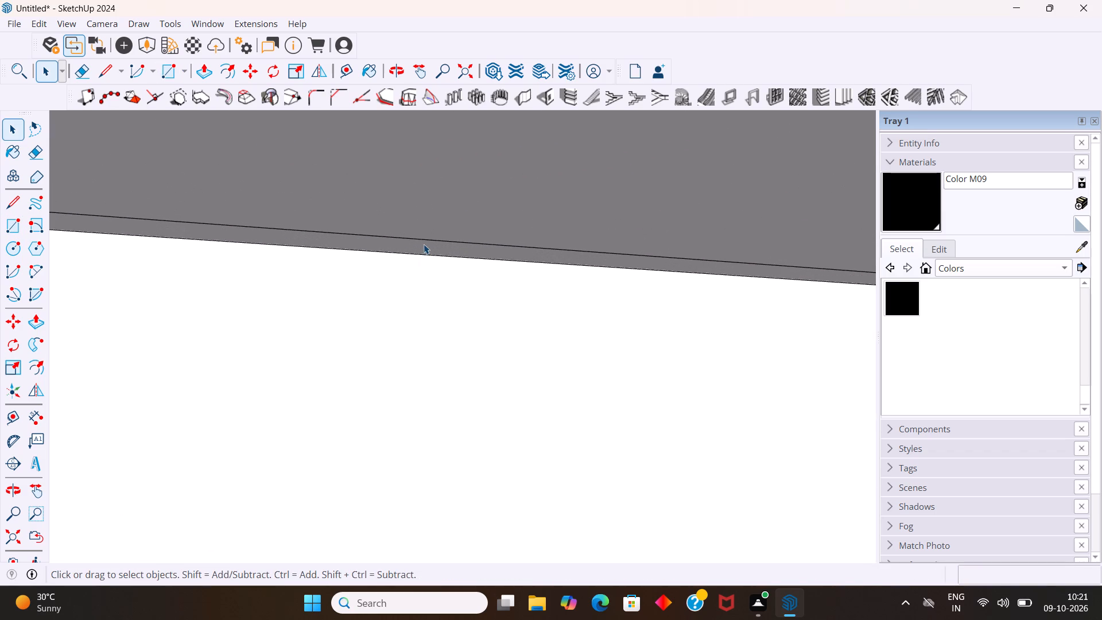
{"action": "left_click", "coordinate": [424, 243]}
{"action": "key", "text": "p"}
{"action": "left_click_drag", "start_coordinate": [425, 243], "coordinate": [430, 255]}
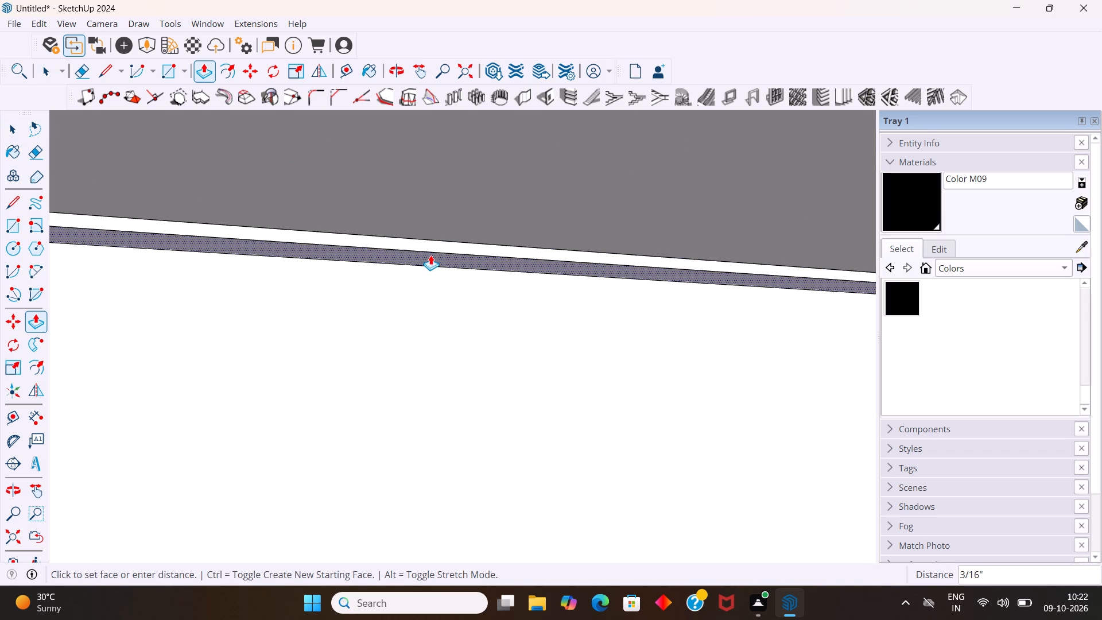
{"action": "left_click_drag", "start_coordinate": [430, 255], "coordinate": [434, 257]}
{"action": "key", "text": "0"}
{"action": "type", "text": ".1"}
{"action": "key", "text": "Return"}
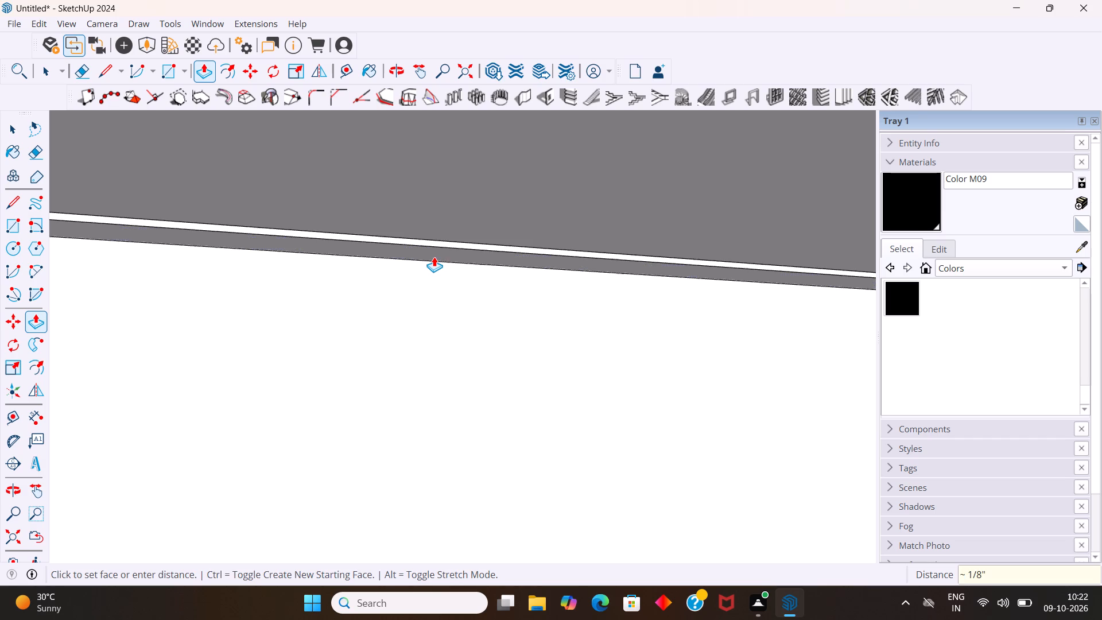
{"action": "left_click_drag", "start_coordinate": [434, 257], "coordinate": [434, 259]}
{"action": "key", "text": "space"}
Examine the back wall's shelf and black-framed panel from several angles and distances.
{"action": "scroll", "coordinate": [432, 258], "scroll_direction": "down", "scroll_amount": 17}
{"action": "middle_click_drag", "start_coordinate": [432, 288], "coordinate": [339, 292]}
{"action": "scroll", "coordinate": [340, 292], "scroll_direction": "down", "scroll_amount": 11}
{"action": "middle_click_drag", "start_coordinate": [350, 293], "coordinate": [401, 383]}
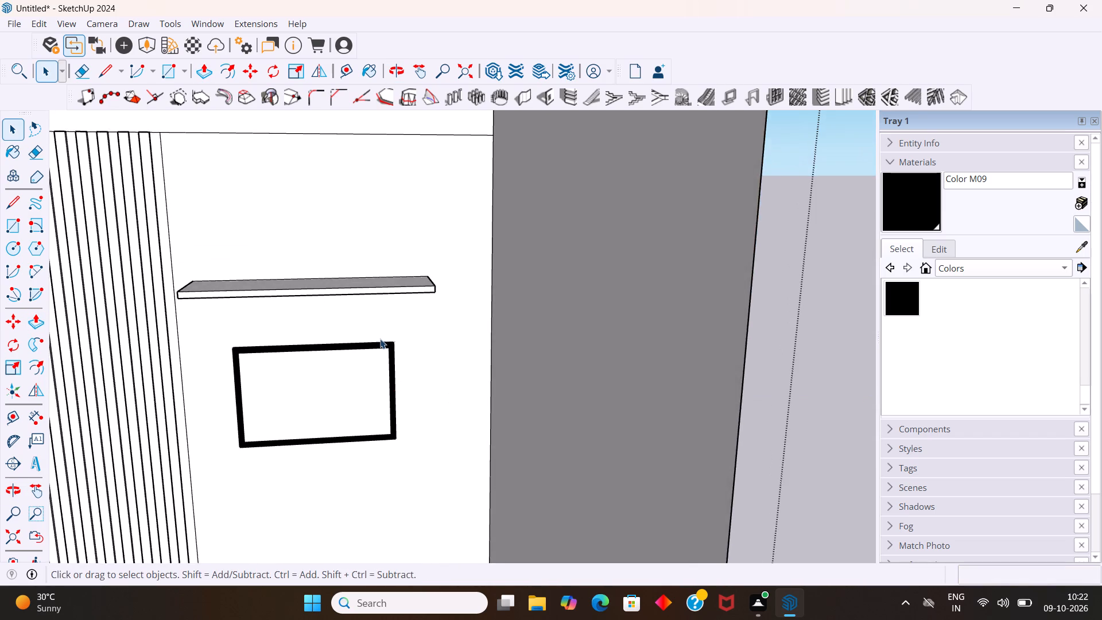
{"action": "scroll", "coordinate": [380, 339], "scroll_direction": "down", "scroll_amount": 6}
{"action": "middle_click_drag", "start_coordinate": [365, 390], "coordinate": [353, 343]}
{"action": "scroll", "coordinate": [352, 336], "scroll_direction": "down", "scroll_amount": 4}
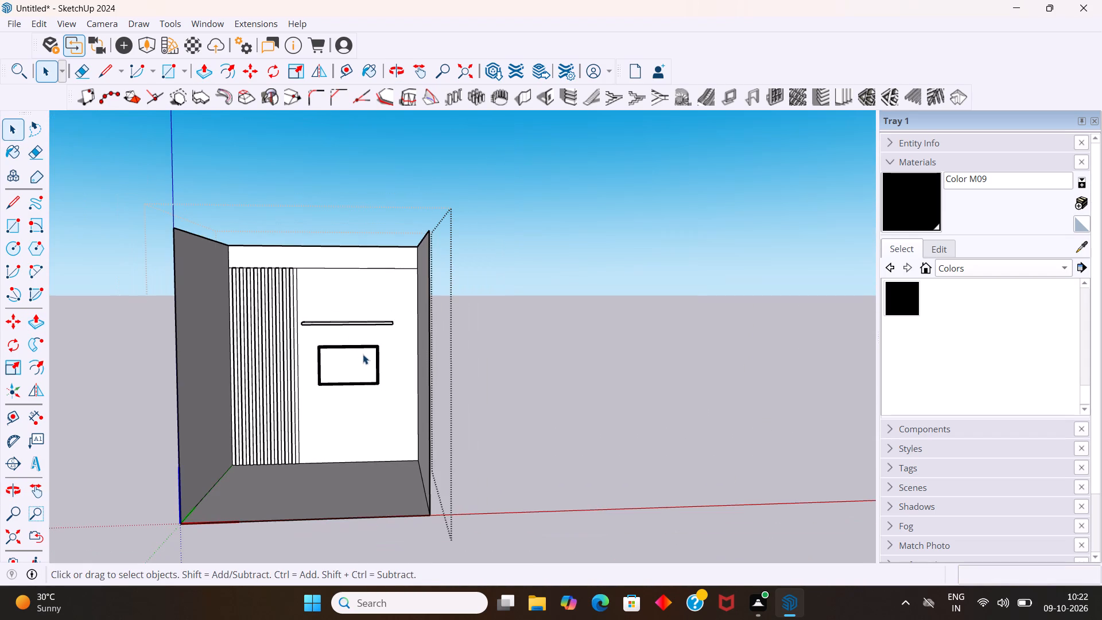
{"action": "scroll", "coordinate": [363, 435], "scroll_direction": "up", "scroll_amount": 4}
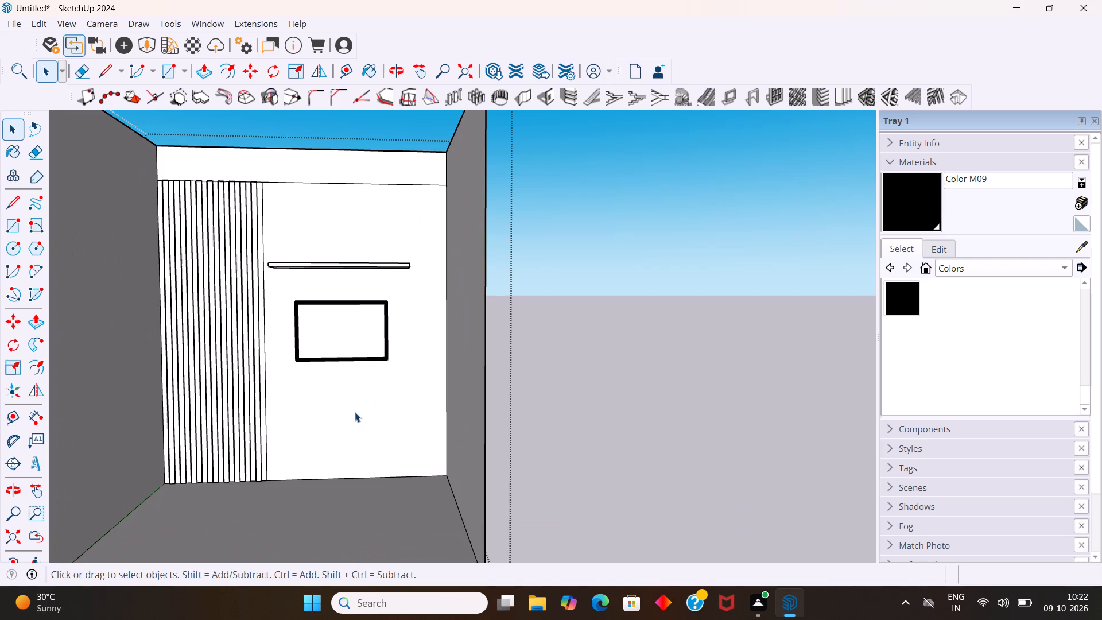
{"action": "scroll", "coordinate": [343, 396], "scroll_direction": "up", "scroll_amount": 9}
{"action": "middle_click_drag", "start_coordinate": [309, 374], "coordinate": [463, 445]}
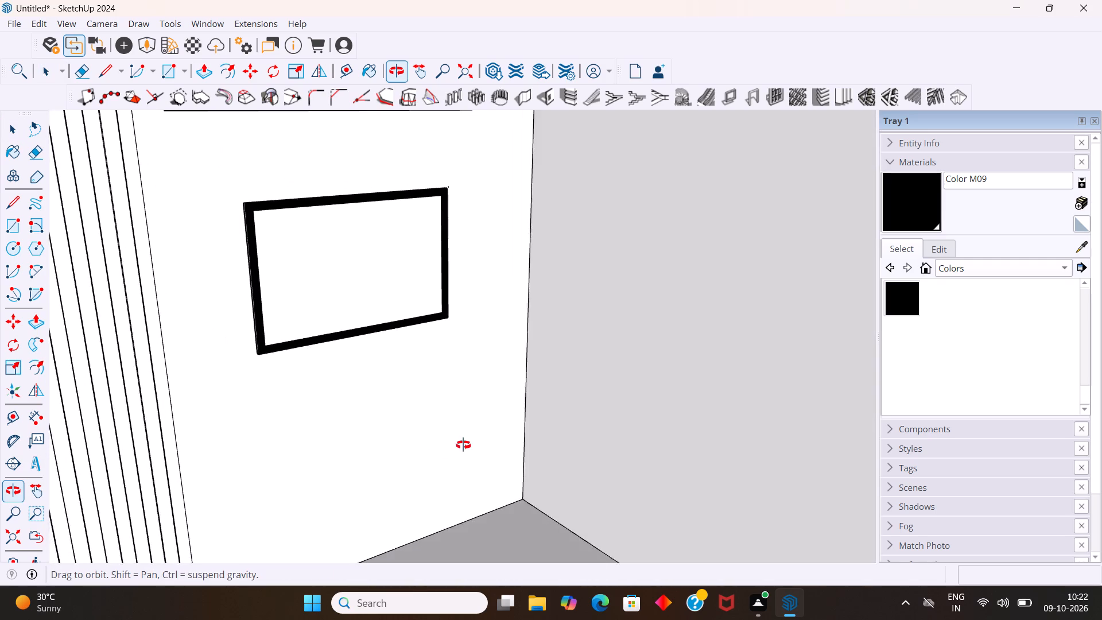
{"action": "middle_click_drag", "start_coordinate": [463, 445], "coordinate": [457, 442]}
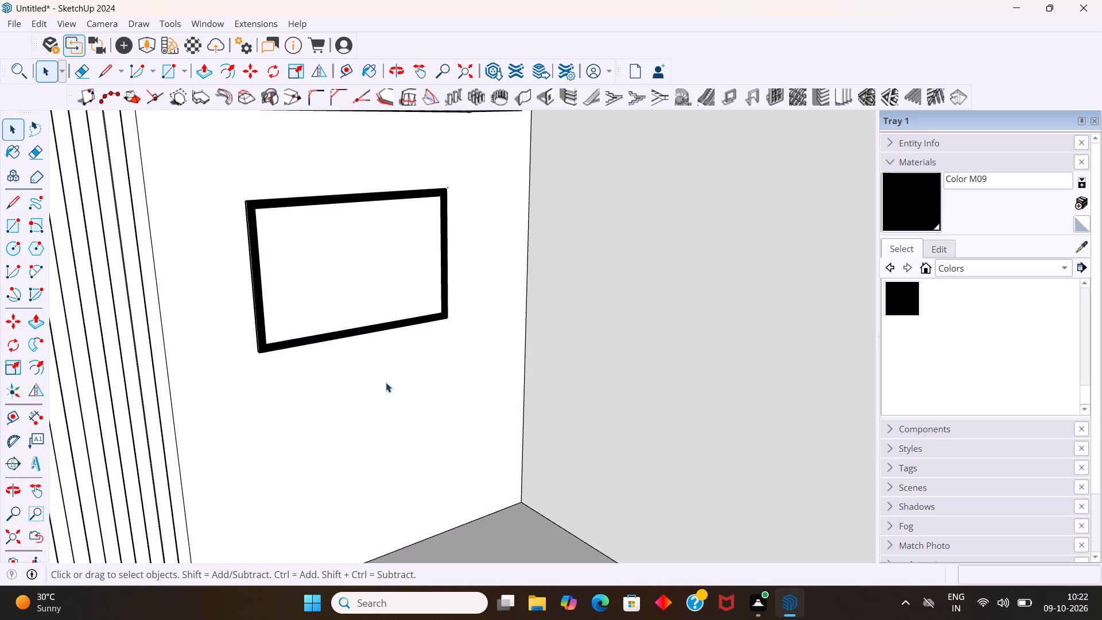
{"action": "scroll", "coordinate": [381, 370], "scroll_direction": "down", "scroll_amount": 6}
{"action": "middle_click_drag", "start_coordinate": [403, 407], "coordinate": [271, 343]}
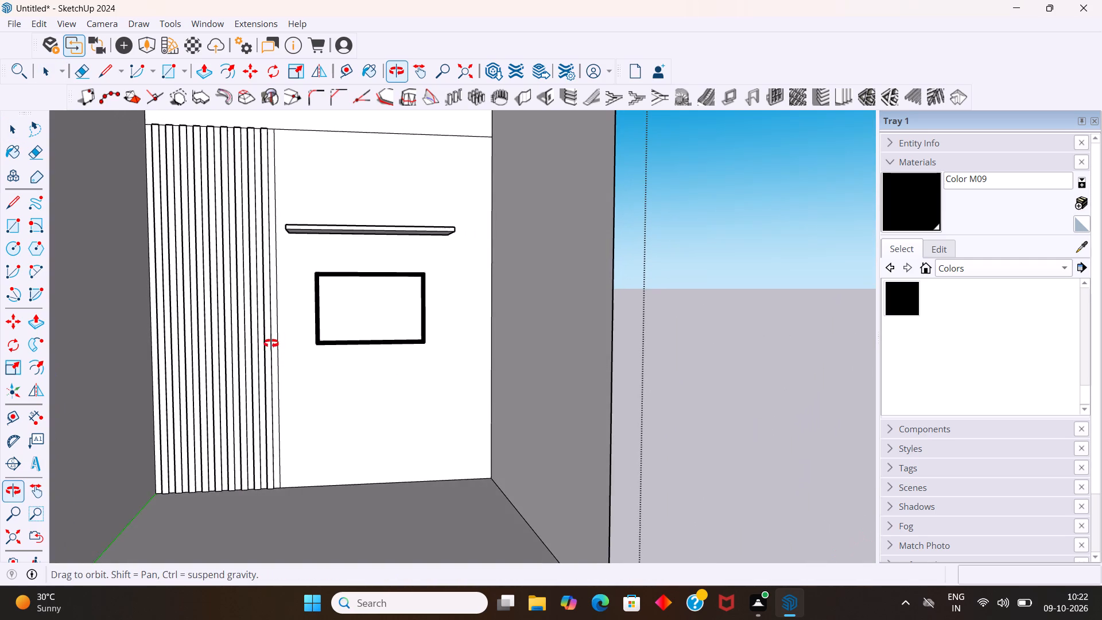
{"action": "middle_click_drag", "start_coordinate": [271, 343], "coordinate": [271, 343]}
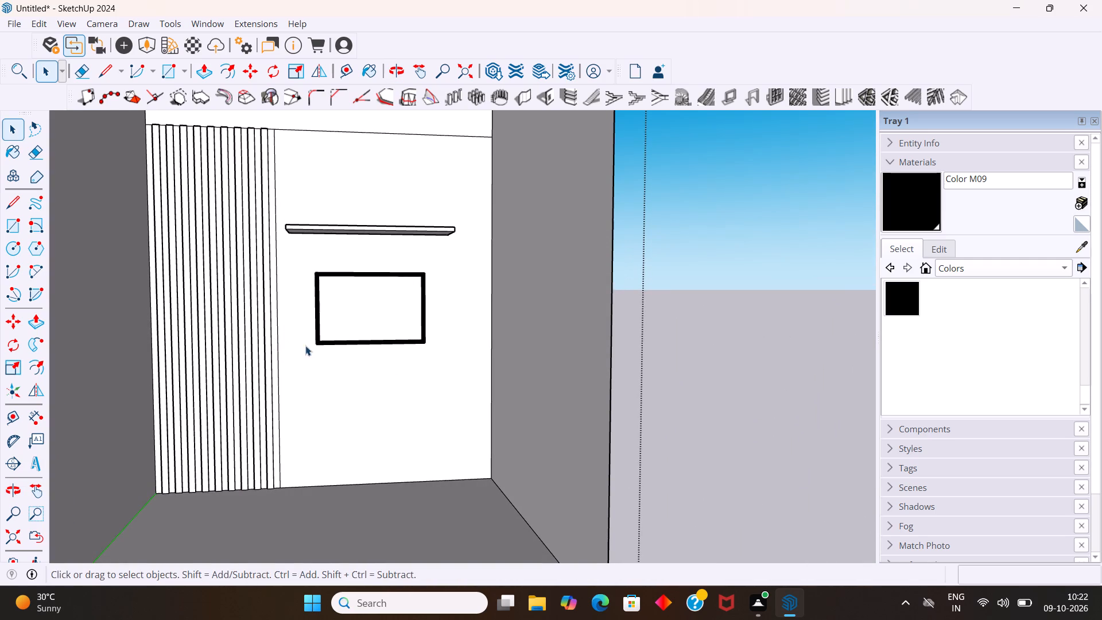
{"action": "scroll", "coordinate": [363, 348], "scroll_direction": "up", "scroll_amount": 2}
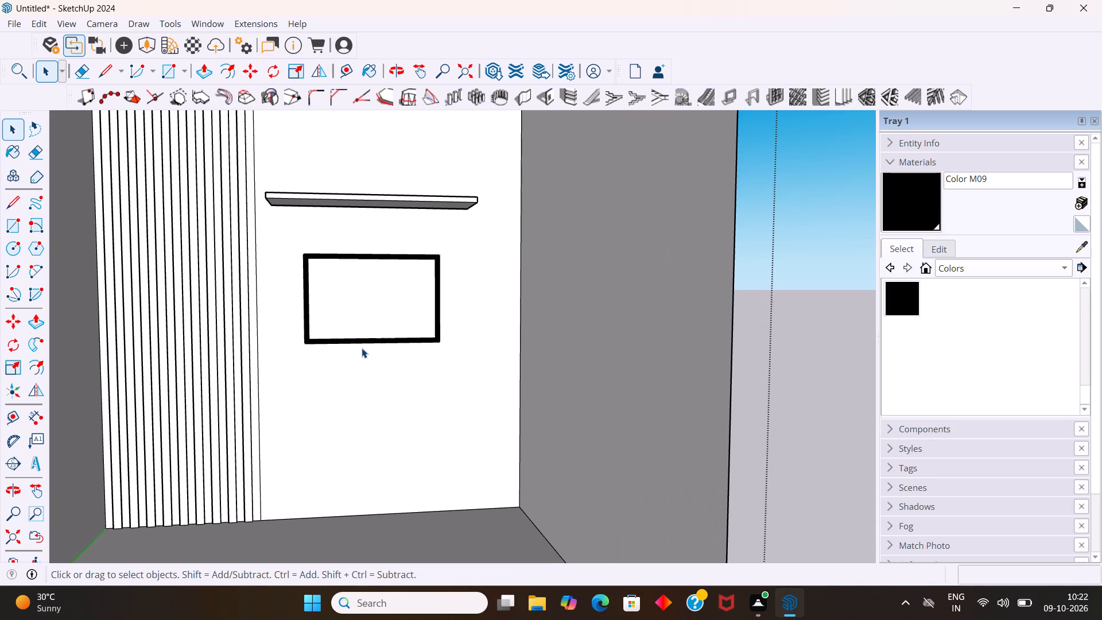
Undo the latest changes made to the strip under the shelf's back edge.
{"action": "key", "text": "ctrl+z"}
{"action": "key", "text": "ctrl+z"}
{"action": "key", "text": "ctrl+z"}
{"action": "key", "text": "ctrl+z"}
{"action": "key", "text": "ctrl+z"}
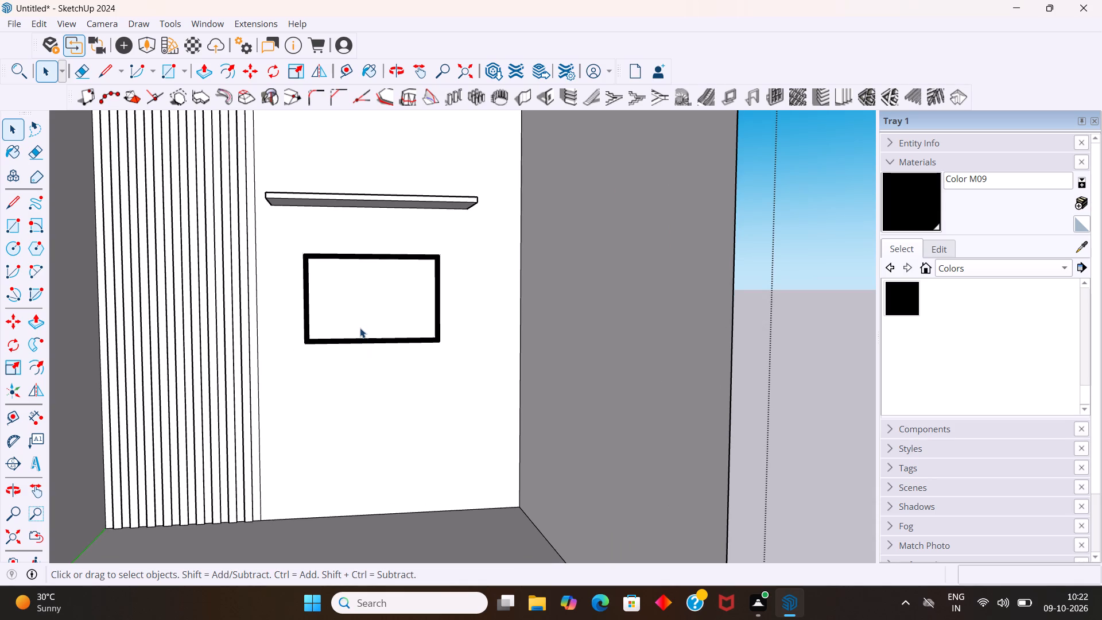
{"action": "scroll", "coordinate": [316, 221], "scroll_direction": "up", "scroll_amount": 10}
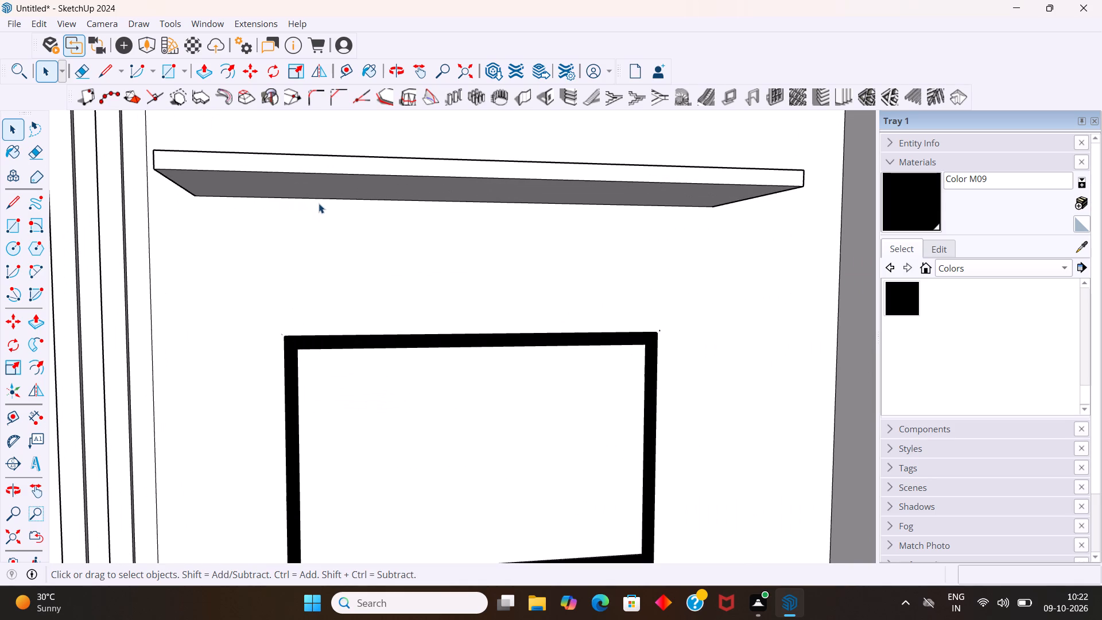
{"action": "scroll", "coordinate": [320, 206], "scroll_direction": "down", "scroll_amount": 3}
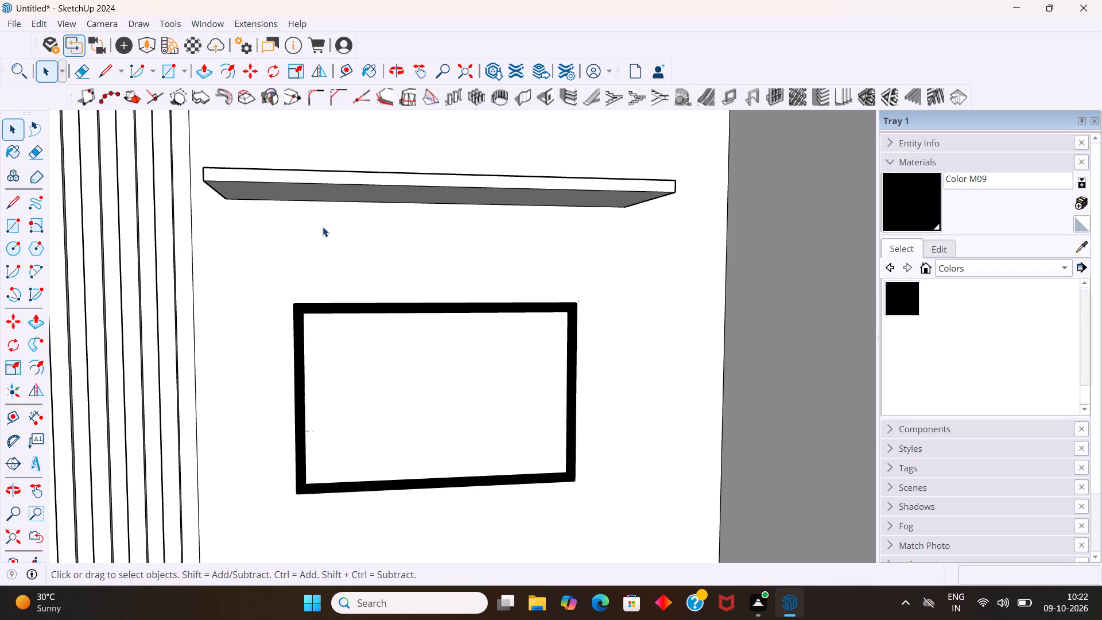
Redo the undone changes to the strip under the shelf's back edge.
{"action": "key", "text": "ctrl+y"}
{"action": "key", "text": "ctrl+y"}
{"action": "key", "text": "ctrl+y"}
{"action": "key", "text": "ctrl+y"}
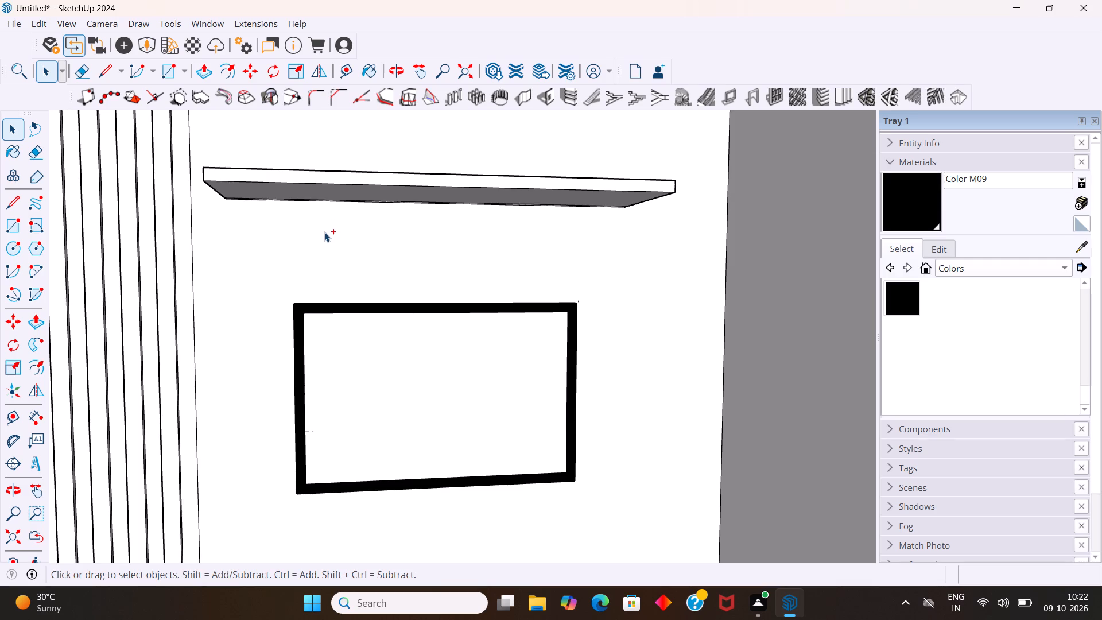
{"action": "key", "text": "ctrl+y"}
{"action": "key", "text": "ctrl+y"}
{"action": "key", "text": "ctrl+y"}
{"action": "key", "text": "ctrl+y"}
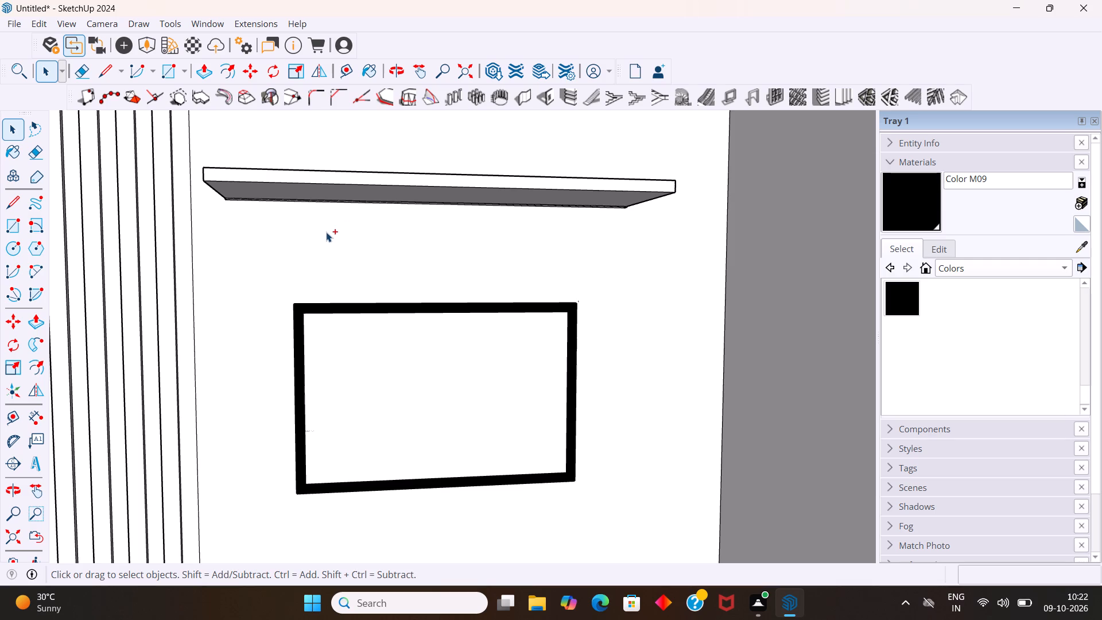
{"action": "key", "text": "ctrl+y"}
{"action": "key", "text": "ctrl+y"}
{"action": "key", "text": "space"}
Examine the thin strip under the shelf's back edge and the shelf's end nearest the fluted section.
{"action": "scroll", "coordinate": [324, 198], "scroll_direction": "up", "scroll_amount": 20}
{"action": "scroll", "coordinate": [324, 198], "scroll_direction": "up", "scroll_amount": 2}
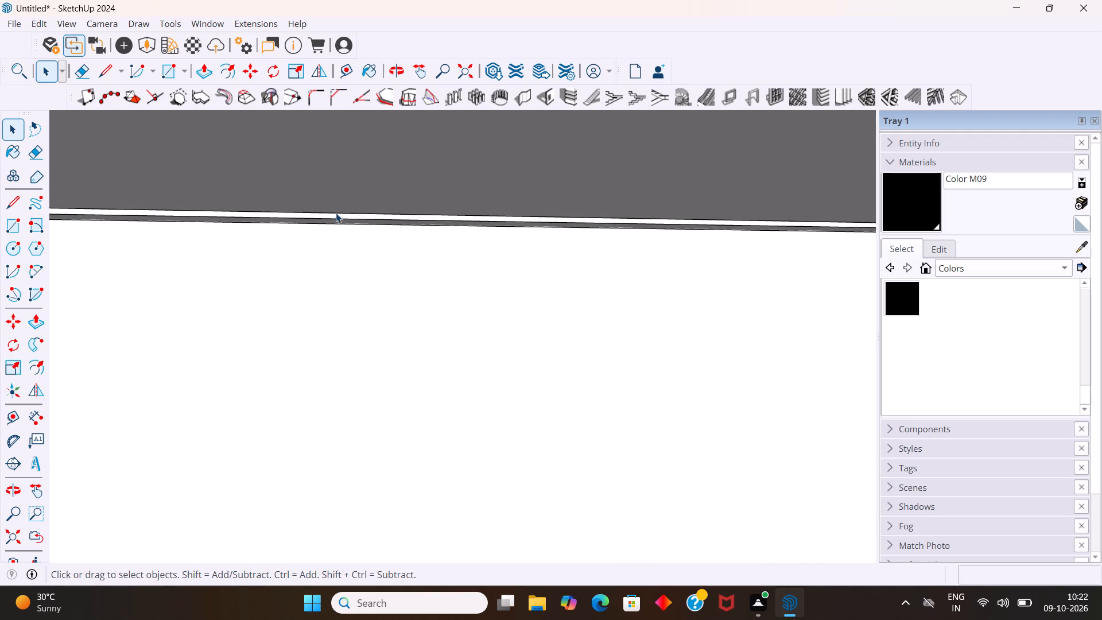
{"action": "scroll", "coordinate": [336, 213], "scroll_direction": "up", "scroll_amount": 16}
{"action": "scroll", "coordinate": [391, 247], "scroll_direction": "up", "scroll_amount": 3}
{"action": "middle_click_drag", "start_coordinate": [402, 254], "coordinate": [568, 287]}
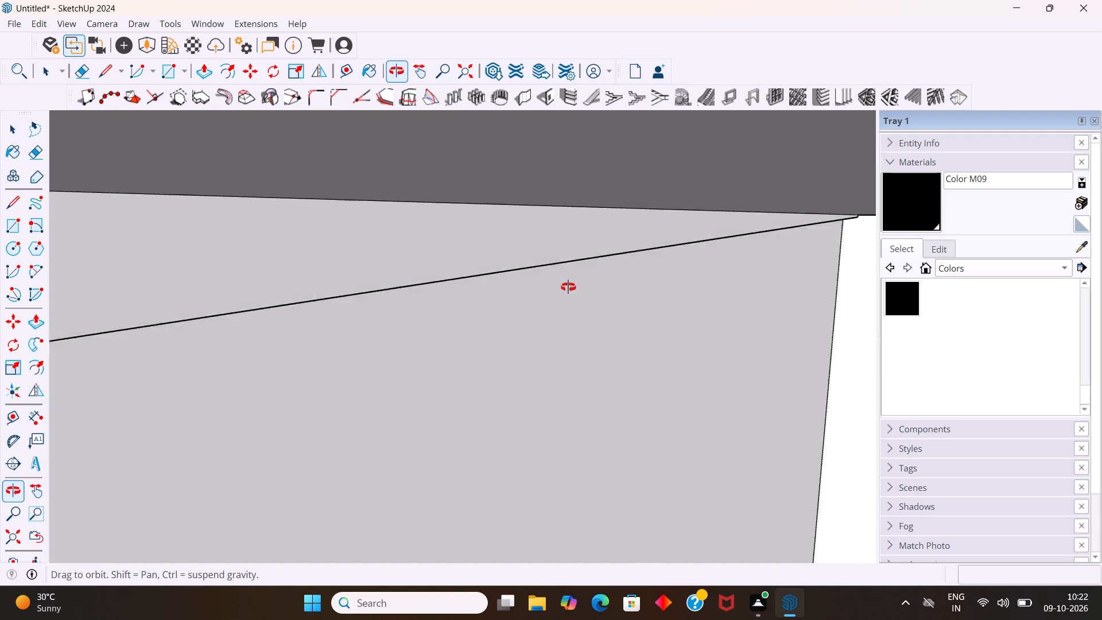
{"action": "middle_click_drag", "start_coordinate": [568, 287], "coordinate": [533, 291]}
{"action": "scroll", "coordinate": [533, 291], "scroll_direction": "up", "scroll_amount": 1}
{"action": "scroll", "coordinate": [527, 289], "scroll_direction": "down", "scroll_amount": 20}
{"action": "scroll", "coordinate": [527, 289], "scroll_direction": "down", "scroll_amount": 10}
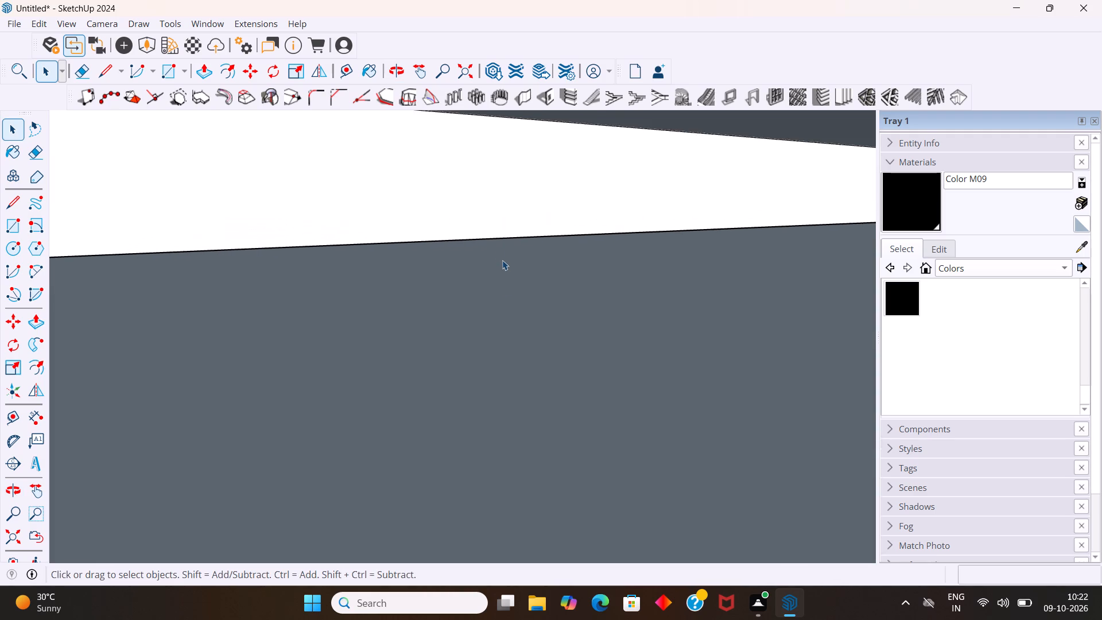
{"action": "scroll", "coordinate": [502, 260], "scroll_direction": "down", "scroll_amount": 20}
{"action": "scroll", "coordinate": [502, 260], "scroll_direction": "down", "scroll_amount": 16}
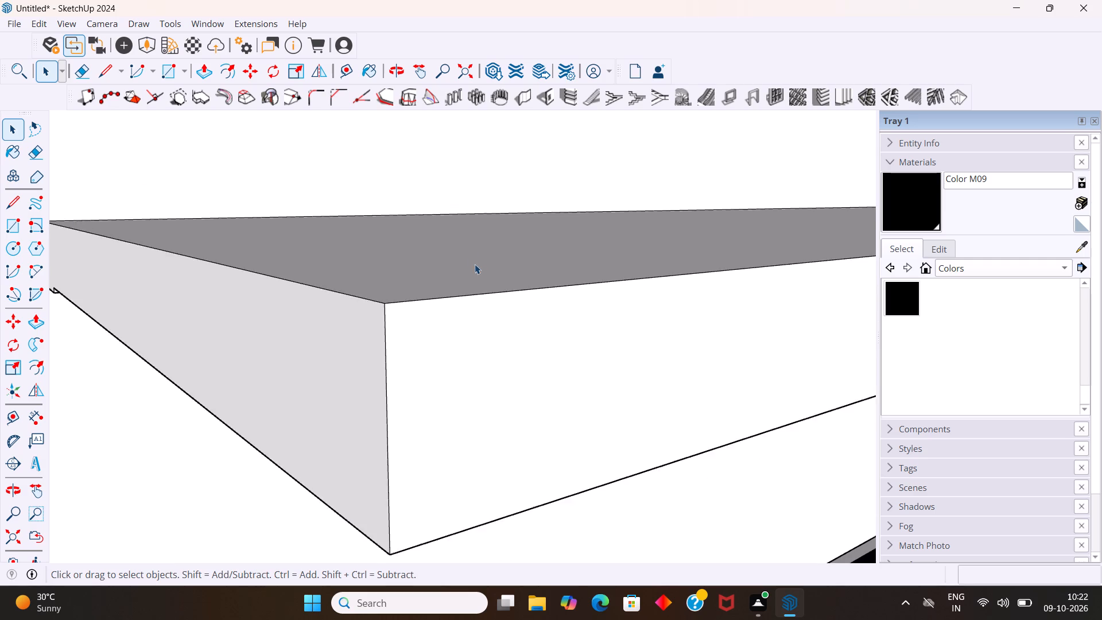
{"action": "scroll", "coordinate": [475, 264], "scroll_direction": "down", "scroll_amount": 20}
{"action": "scroll", "coordinate": [475, 264], "scroll_direction": "down", "scroll_amount": 1}
{"action": "middle_click_drag", "start_coordinate": [540, 343], "coordinate": [443, 293]}
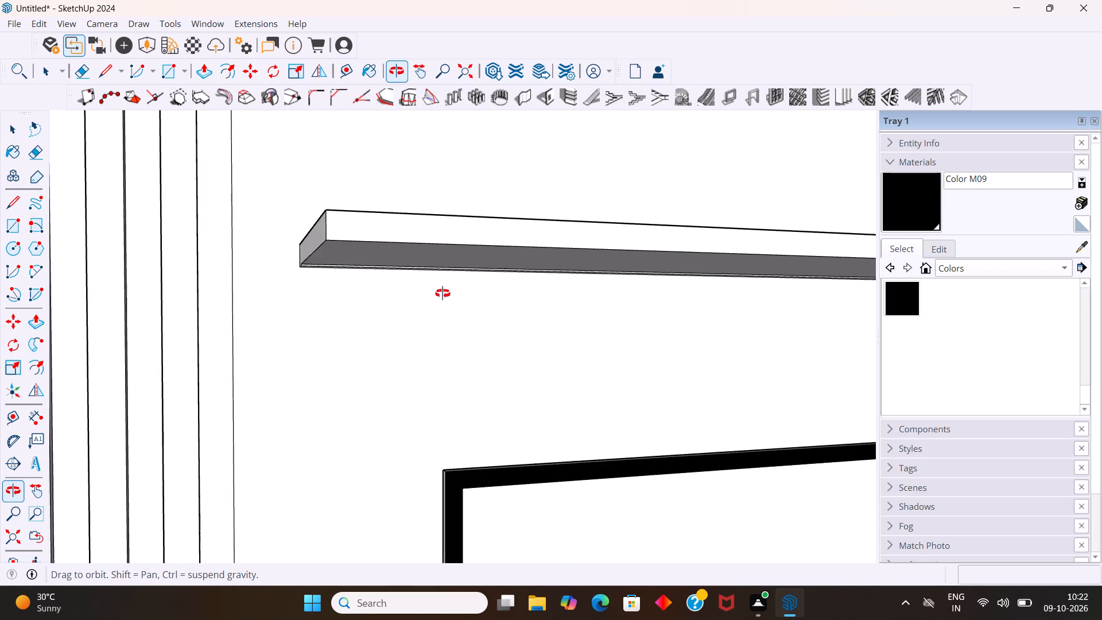
{"action": "middle_click_drag", "start_coordinate": [443, 293], "coordinate": [342, 278]}
{"action": "scroll", "coordinate": [334, 266], "scroll_direction": "down", "scroll_amount": 12}
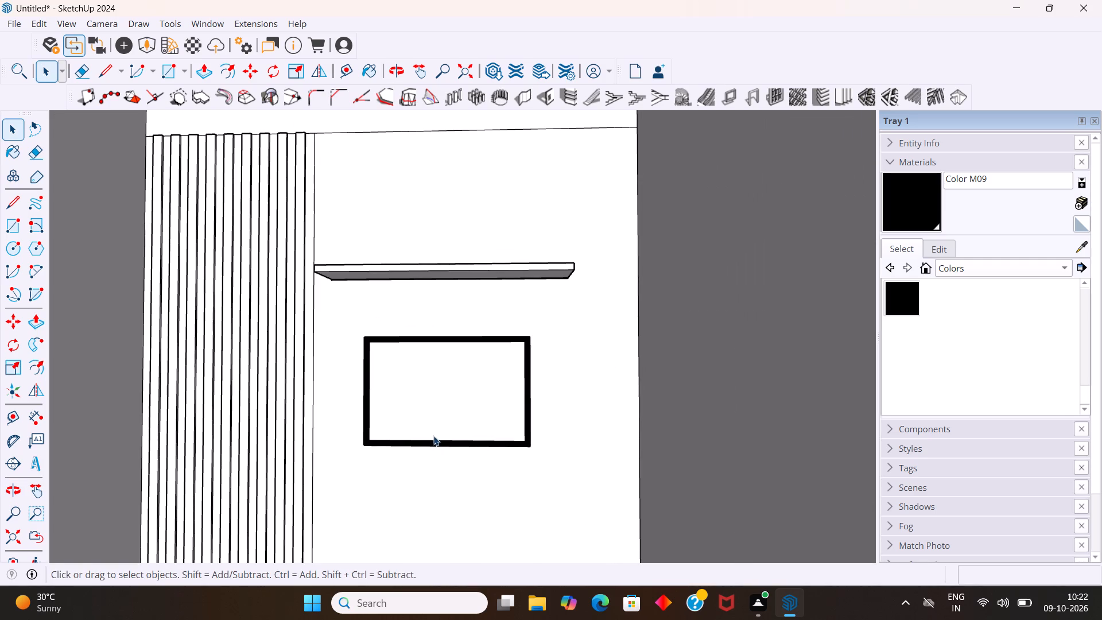
Examine the back wall's upper band, shelf and black-framed panel from the front and from above.
{"action": "scroll", "coordinate": [432, 432], "scroll_direction": "down", "scroll_amount": 1}
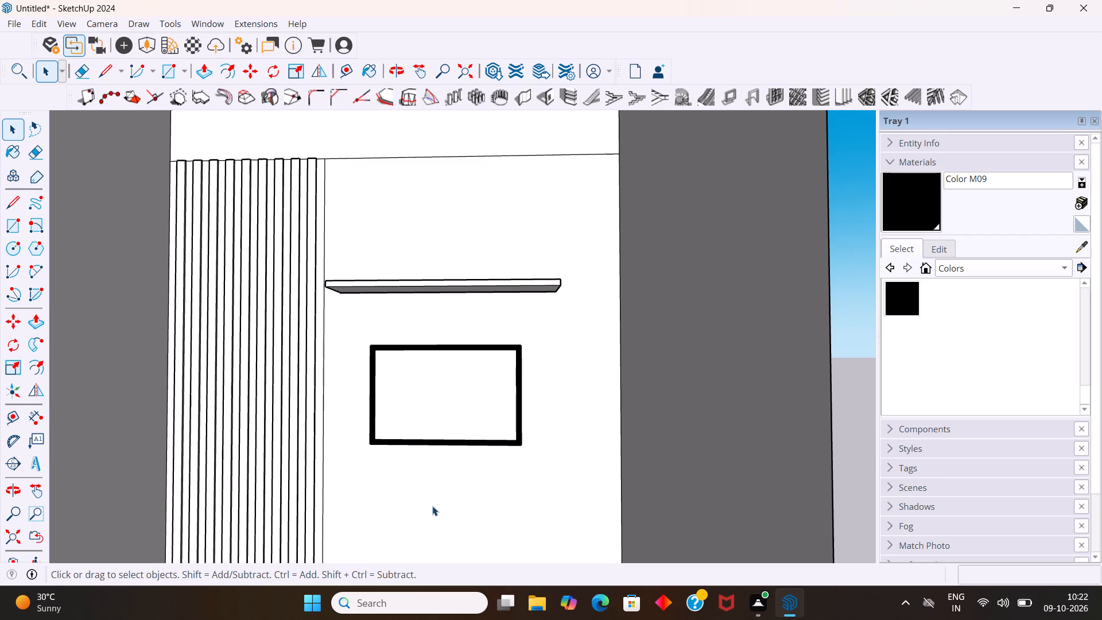
{"action": "scroll", "coordinate": [393, 468], "scroll_direction": "down", "scroll_amount": 5}
{"action": "middle_click_drag", "start_coordinate": [386, 437], "coordinate": [397, 444]}
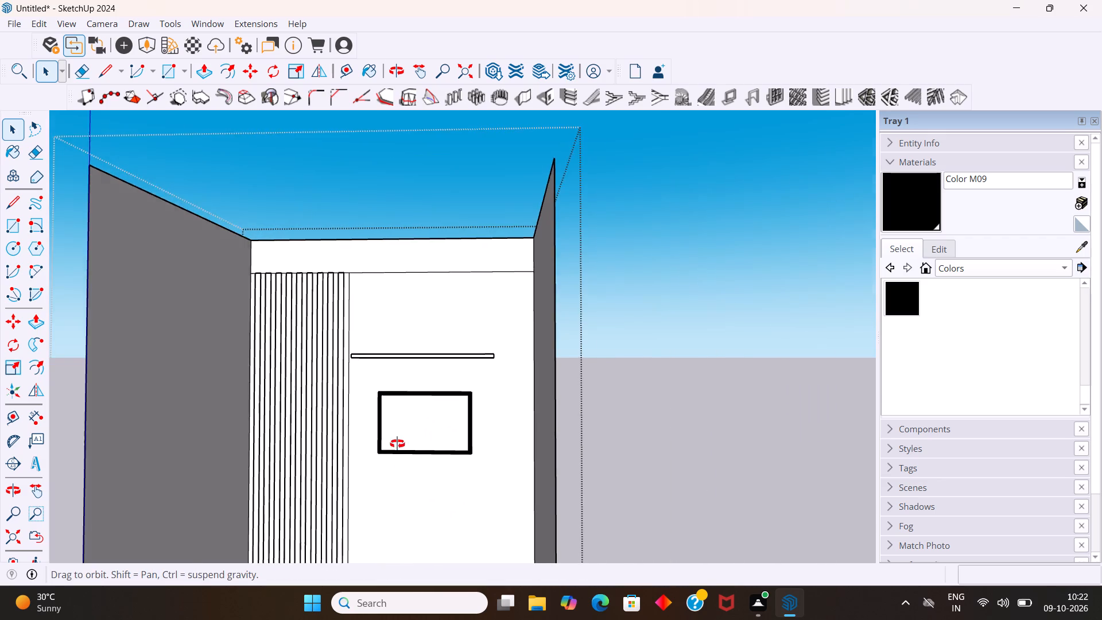
{"action": "middle_click_drag", "start_coordinate": [397, 444], "coordinate": [429, 511]}
{"action": "scroll", "coordinate": [415, 269], "scroll_direction": "up", "scroll_amount": 4}
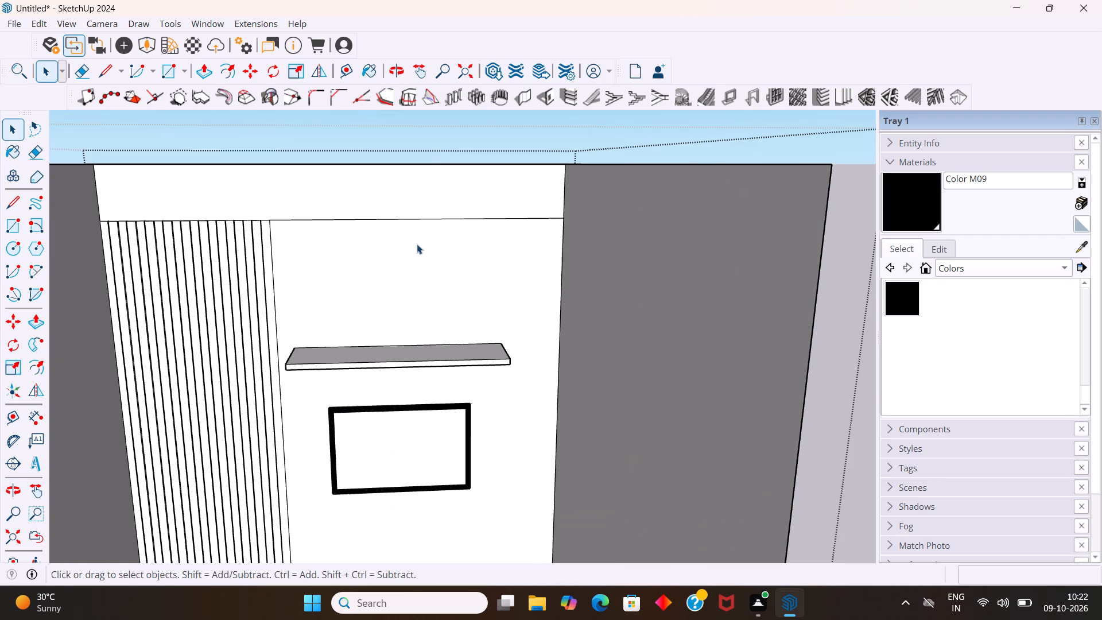
{"action": "scroll", "coordinate": [402, 242], "scroll_direction": "up", "scroll_amount": 1}
{"action": "scroll", "coordinate": [457, 210], "scroll_direction": "up", "scroll_amount": 2}
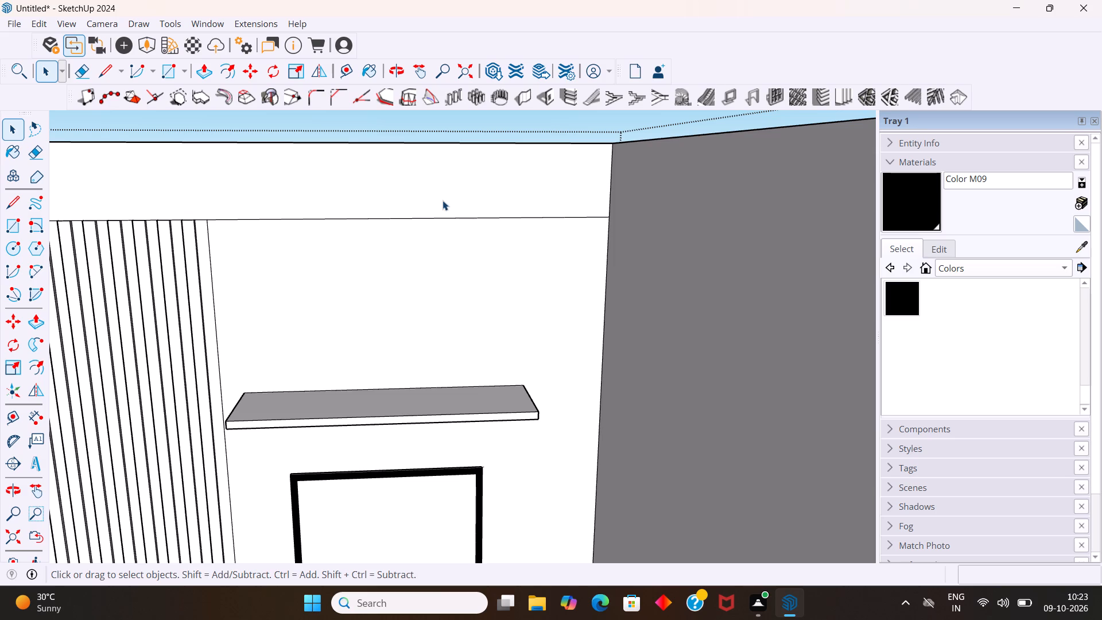
{"action": "scroll", "coordinate": [432, 219], "scroll_direction": "up", "scroll_amount": 1}
{"action": "middle_click_drag", "start_coordinate": [432, 219], "coordinate": [423, 386]}
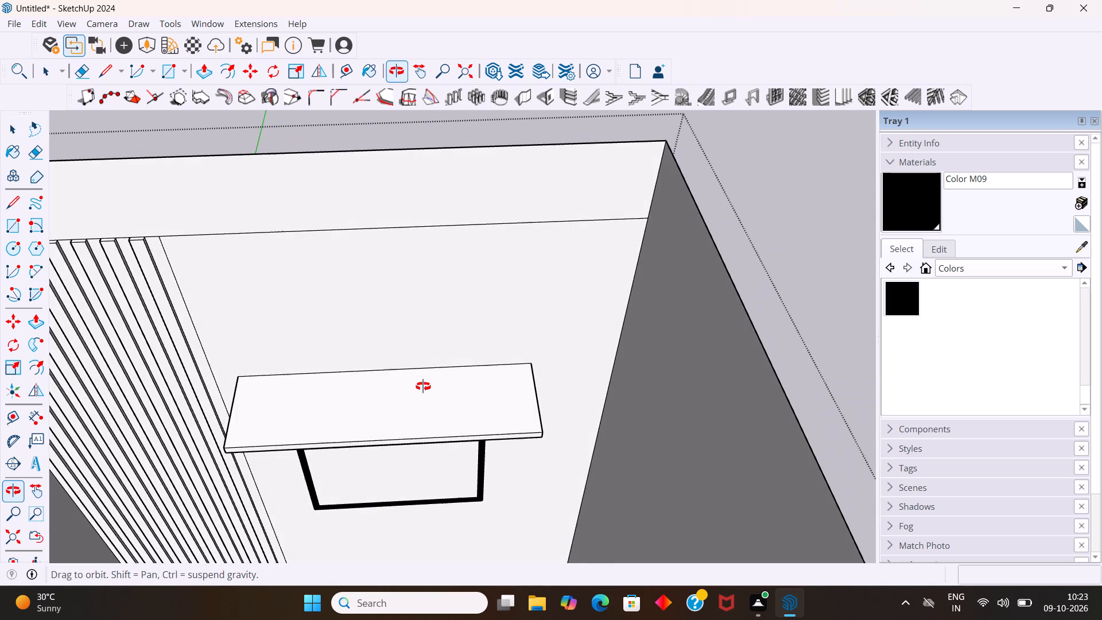
{"action": "middle_click_drag", "start_coordinate": [423, 386], "coordinate": [277, 297]}
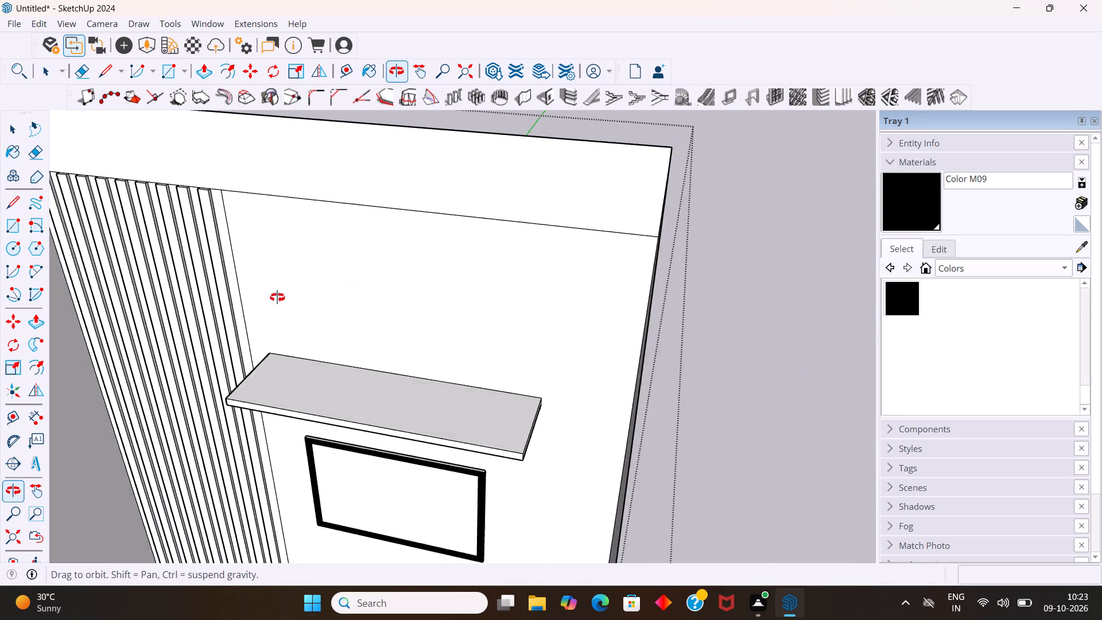
{"action": "middle_click_drag", "start_coordinate": [277, 297], "coordinate": [269, 311]}
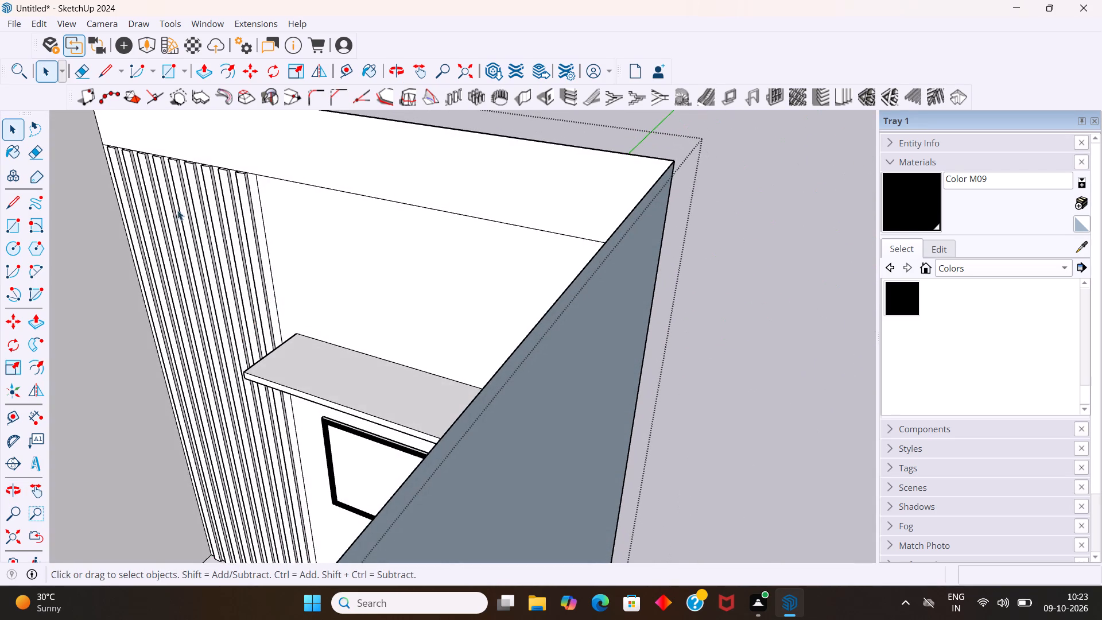
{"action": "middle_click_drag", "start_coordinate": [116, 155], "coordinate": [205, 197]}
Examine the whole room component from outside, viewing its side wall, rear and open front.
{"action": "scroll", "coordinate": [205, 199], "scroll_direction": "down", "scroll_amount": 10}
{"action": "scroll", "coordinate": [156, 250], "scroll_direction": "down", "scroll_amount": 3}
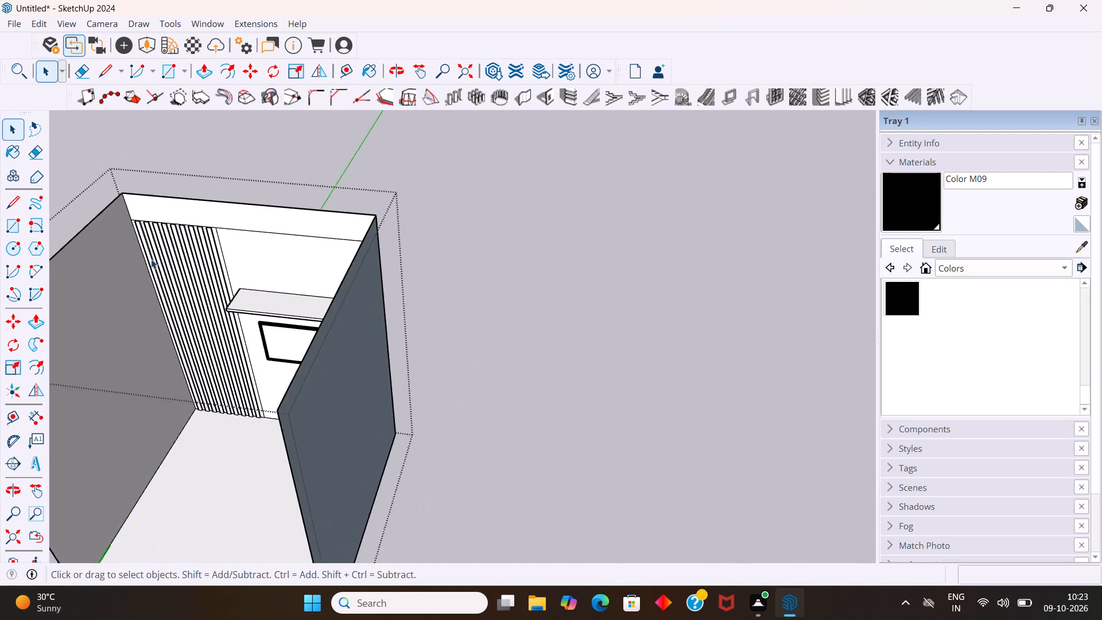
{"action": "scroll", "coordinate": [151, 259], "scroll_direction": "down", "scroll_amount": 7}
{"action": "middle_click_drag", "start_coordinate": [90, 350], "coordinate": [209, 288]}
{"action": "scroll", "coordinate": [204, 288], "scroll_direction": "down", "scroll_amount": 11}
{"action": "middle_click_drag", "start_coordinate": [127, 410], "coordinate": [271, 288]}
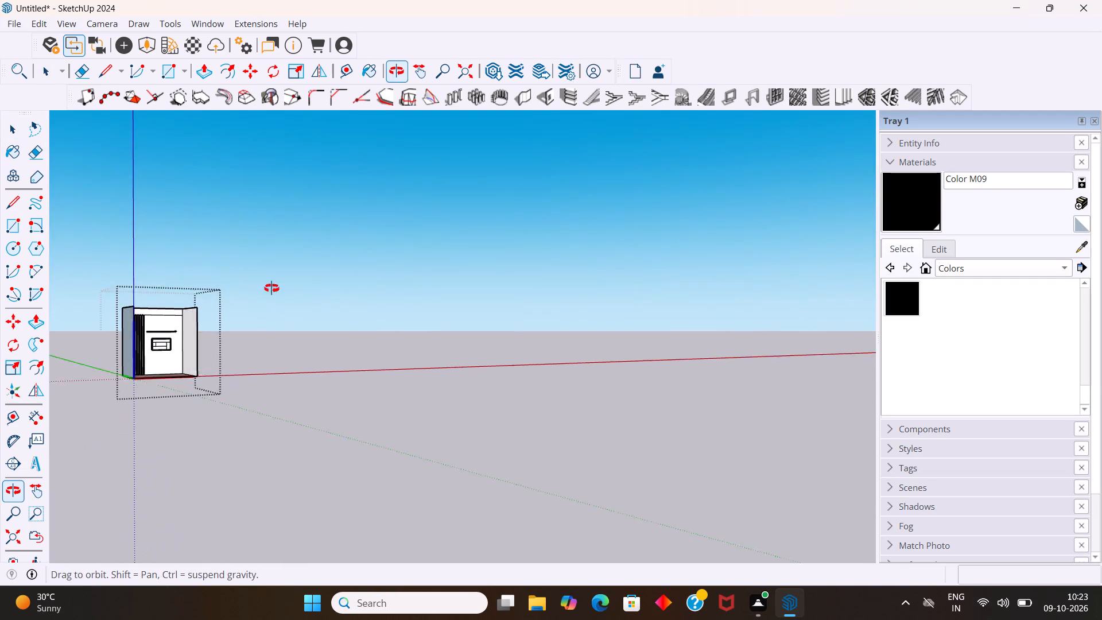
{"action": "middle_click_drag", "start_coordinate": [271, 288], "coordinate": [663, 266]}
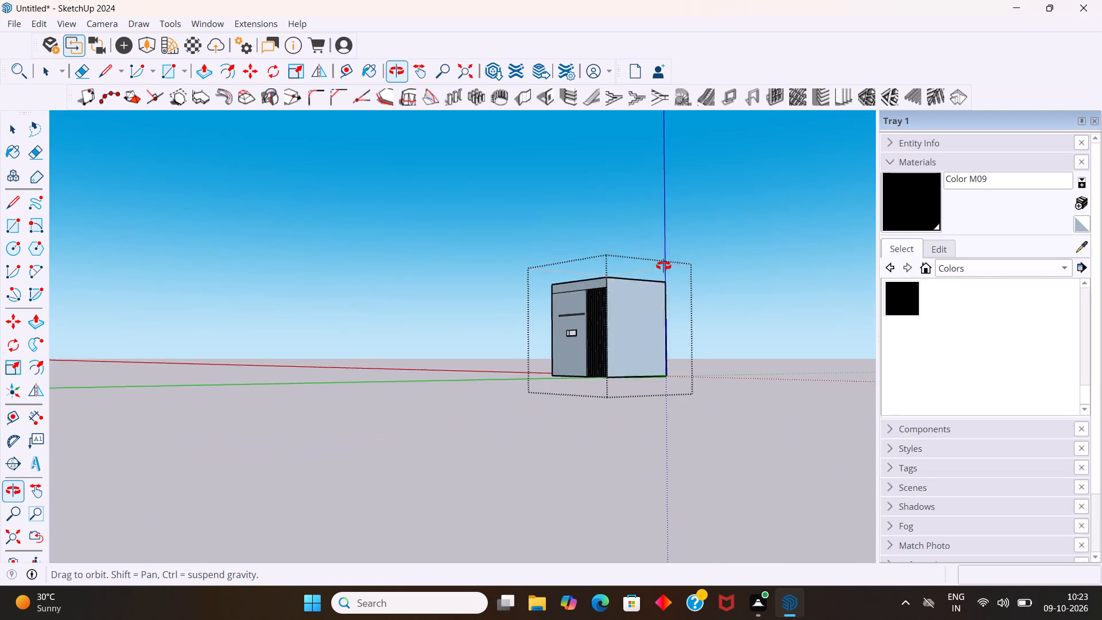
{"action": "middle_click_drag", "start_coordinate": [663, 266], "coordinate": [643, 270]}
{"action": "scroll", "coordinate": [641, 270], "scroll_direction": "down", "scroll_amount": 6}
{"action": "middle_click_drag", "start_coordinate": [689, 346], "coordinate": [140, 425]}
{"action": "middle_click_drag", "start_coordinate": [142, 416], "coordinate": [144, 408]}
{"action": "scroll", "coordinate": [469, 488], "scroll_direction": "up", "scroll_amount": 4}
{"action": "scroll", "coordinate": [483, 397], "scroll_direction": "up", "scroll_amount": 7}
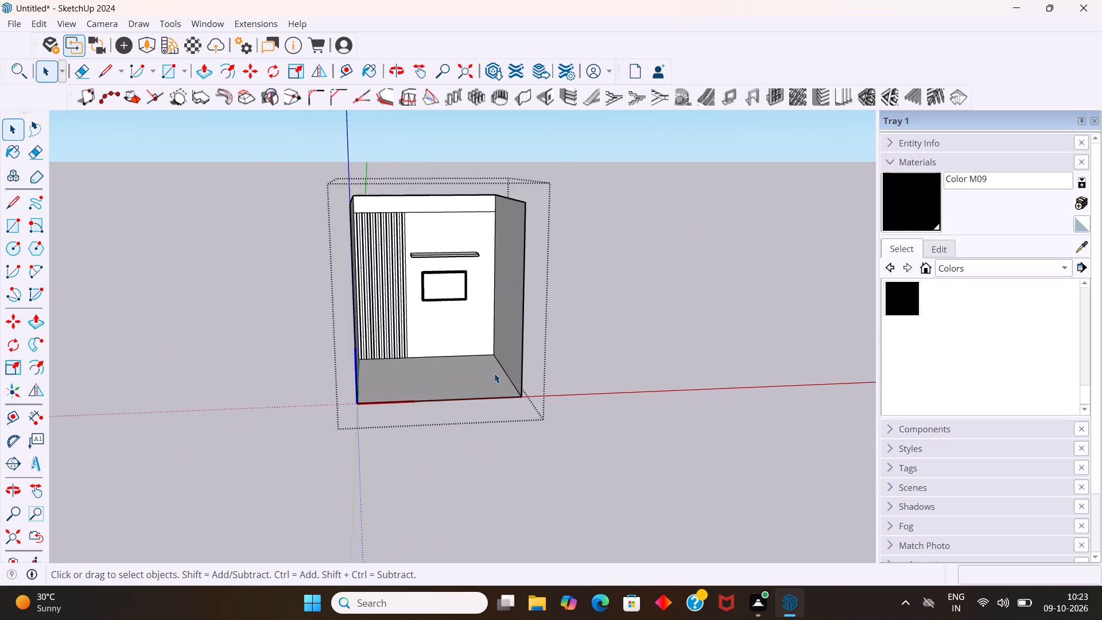
{"action": "scroll", "coordinate": [494, 373], "scroll_direction": "up", "scroll_amount": 2}
{"action": "scroll", "coordinate": [444, 283], "scroll_direction": "down", "scroll_amount": 8}
{"action": "middle_click_drag", "start_coordinate": [470, 323], "coordinate": [416, 290]}
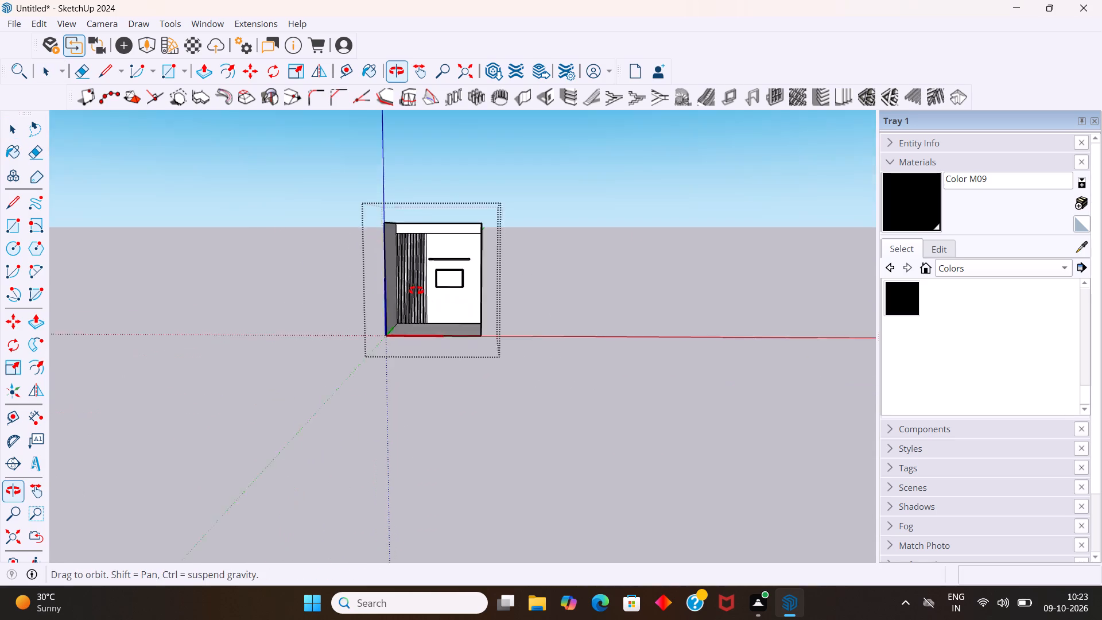
{"action": "middle_click_drag", "start_coordinate": [416, 290], "coordinate": [408, 277]}
Examine the top ends of the fluted strips where they meet the back wall's upper band.
{"action": "scroll", "coordinate": [410, 249], "scroll_direction": "up", "scroll_amount": 17}
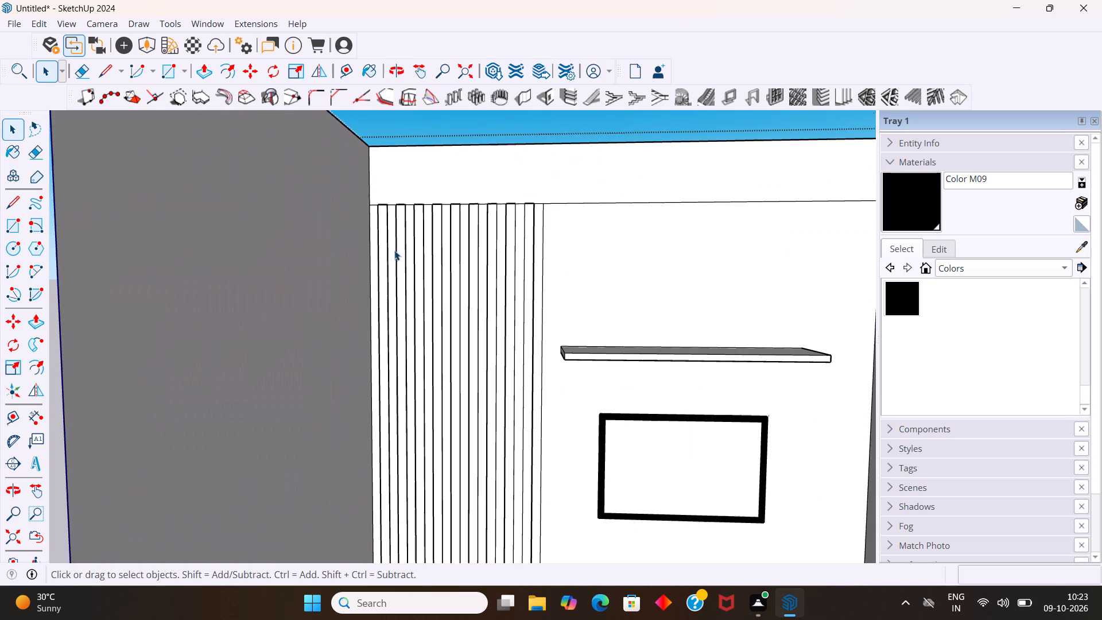
{"action": "scroll", "coordinate": [374, 218], "scroll_direction": "up", "scroll_amount": 2}
{"action": "middle_click_drag", "start_coordinate": [365, 210], "coordinate": [323, 537]}
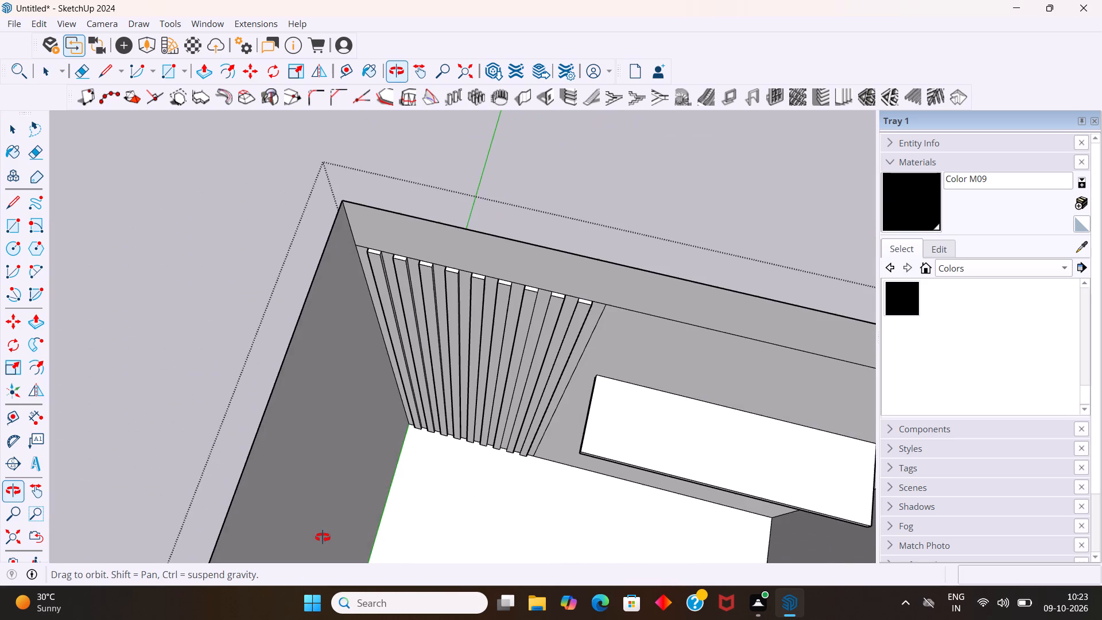
{"action": "middle_click_drag", "start_coordinate": [323, 537], "coordinate": [321, 536]}
{"action": "middle_click", "coordinate": [320, 536]}
{"action": "scroll", "coordinate": [468, 386], "scroll_direction": "up", "scroll_amount": 4}
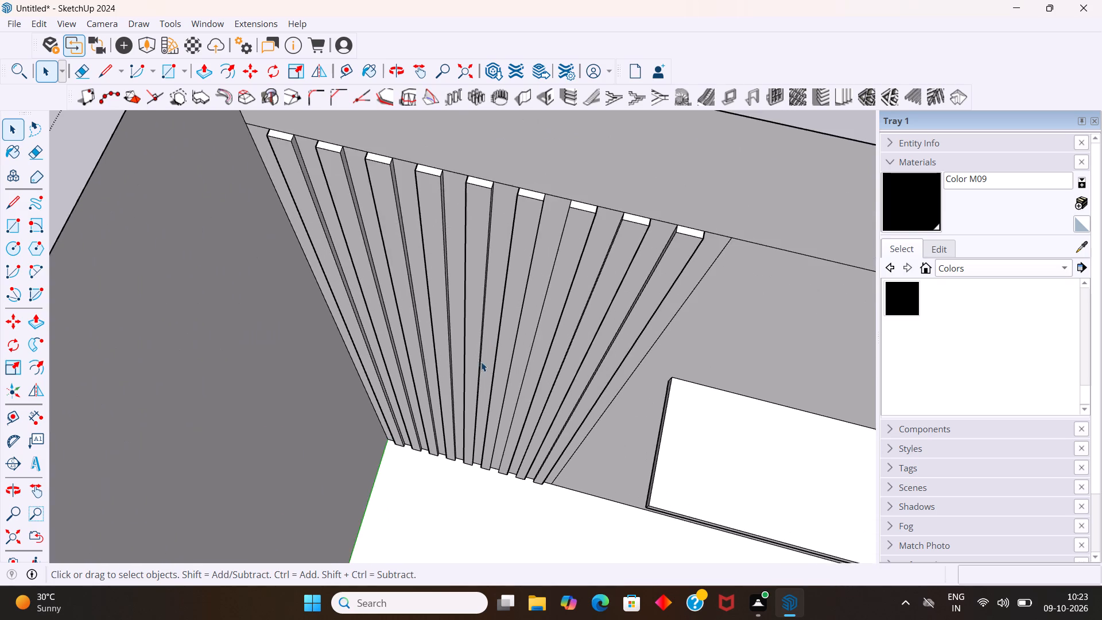
{"action": "scroll", "coordinate": [467, 360], "scroll_direction": "down", "scroll_amount": 6}
{"action": "middle_click_drag", "start_coordinate": [485, 292], "coordinate": [488, 283]}
{"action": "scroll", "coordinate": [488, 277], "scroll_direction": "down", "scroll_amount": 4}
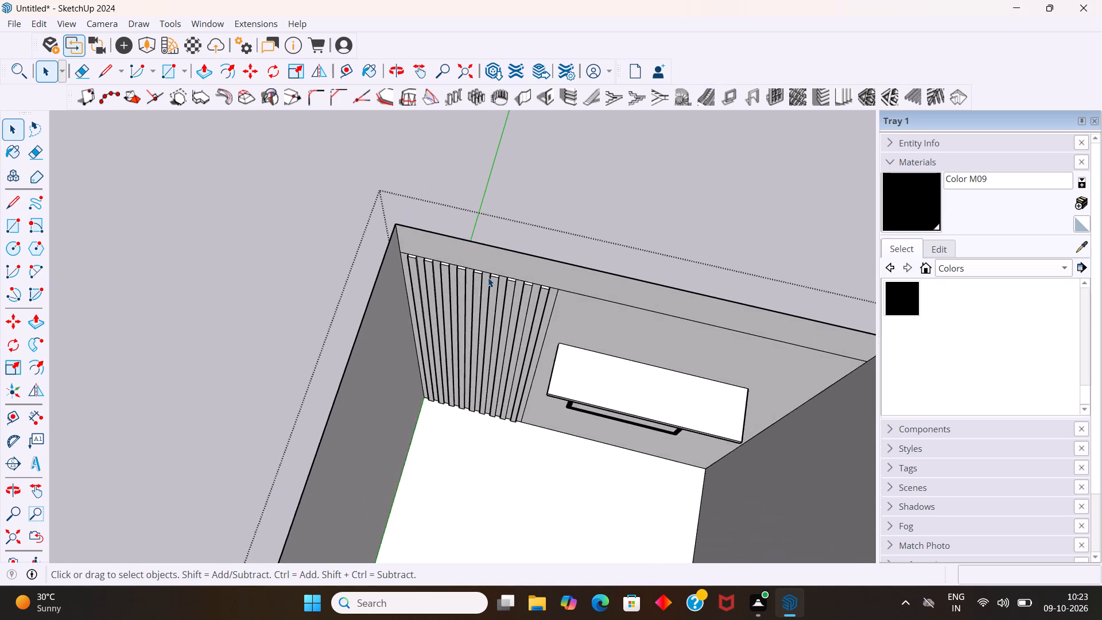
{"action": "scroll", "coordinate": [488, 277], "scroll_direction": "down", "scroll_amount": 6}
{"action": "middle_click_drag", "start_coordinate": [606, 380], "coordinate": [618, 288]}
{"action": "scroll", "coordinate": [498, 279], "scroll_direction": "up", "scroll_amount": 4}
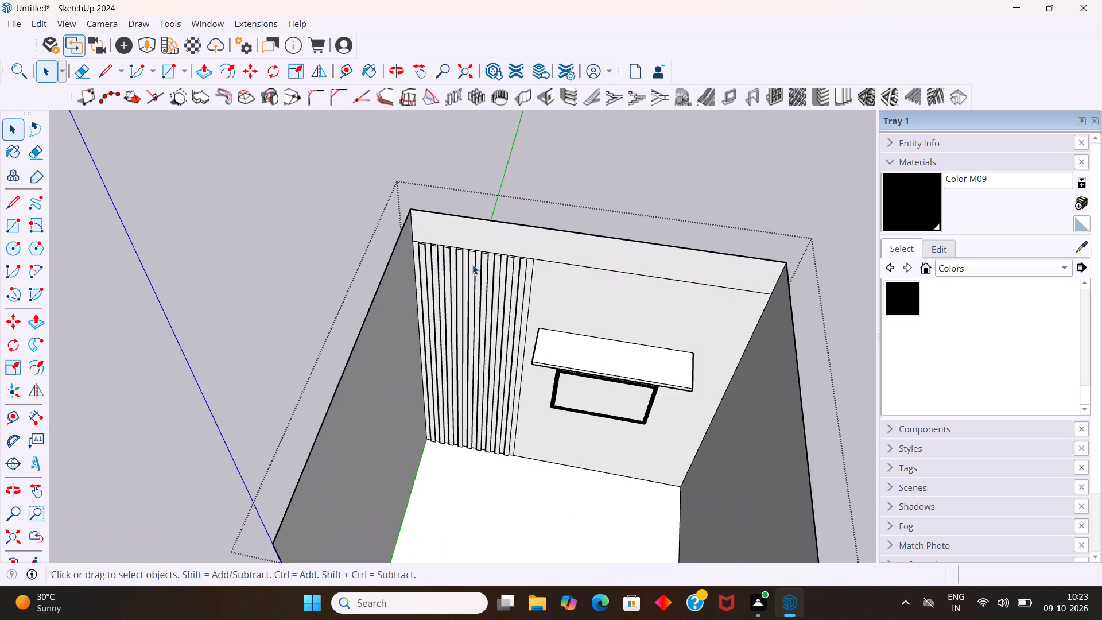
{"action": "scroll", "coordinate": [468, 259], "scroll_direction": "up", "scroll_amount": 11}
{"action": "middle_click_drag", "start_coordinate": [453, 242], "coordinate": [468, 279]}
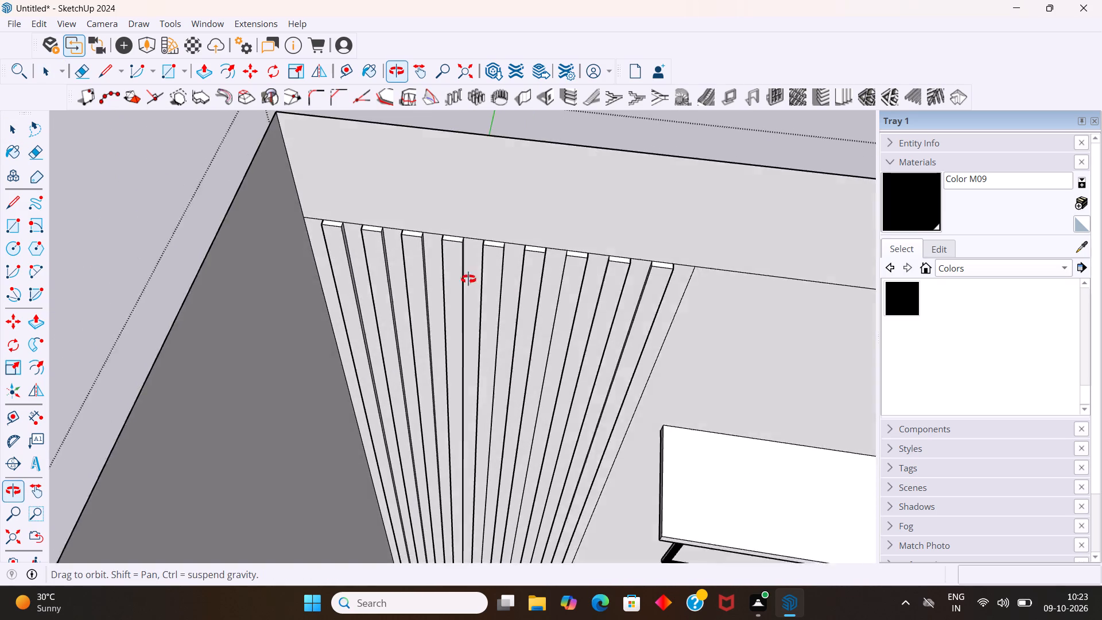
{"action": "middle_click_drag", "start_coordinate": [468, 279], "coordinate": [468, 325]}
Examine the overall room interior from the open front, including the side walls, floor and back wall features.
{"action": "scroll", "coordinate": [464, 313], "scroll_direction": "down", "scroll_amount": 10}
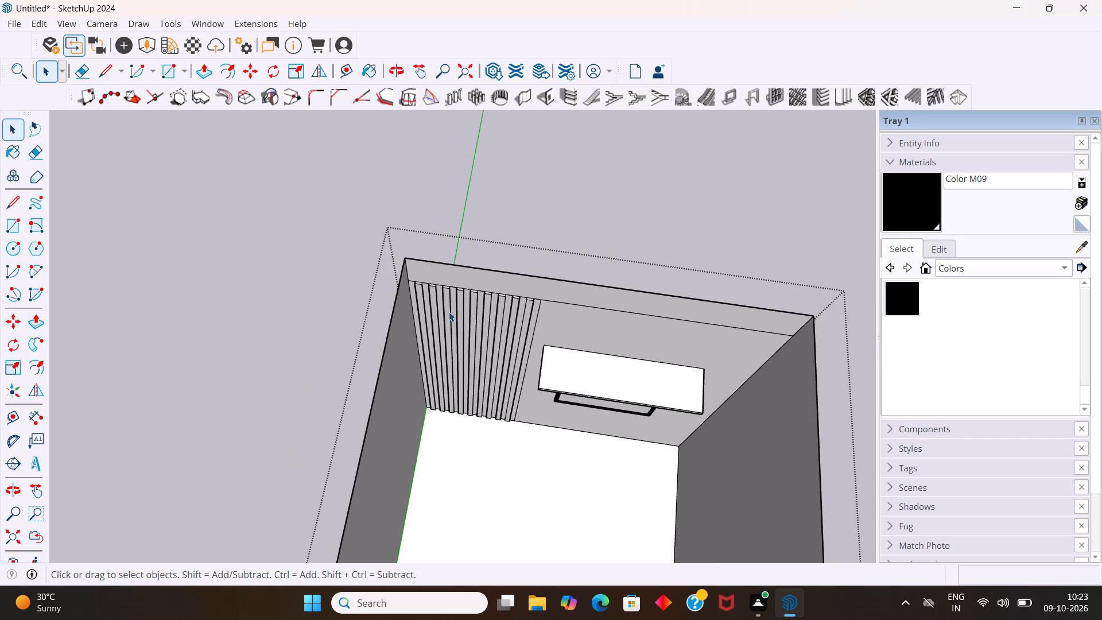
{"action": "scroll", "coordinate": [448, 313], "scroll_direction": "down", "scroll_amount": 9}
{"action": "middle_click_drag", "start_coordinate": [486, 338], "coordinate": [533, 173]}
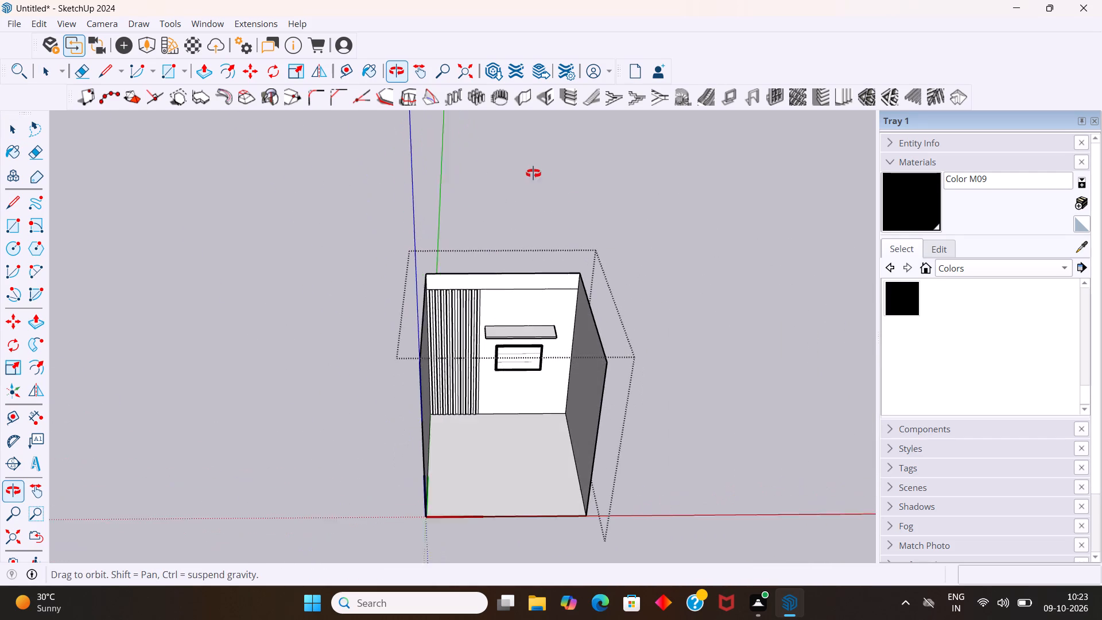
{"action": "middle_click_drag", "start_coordinate": [533, 173], "coordinate": [533, 173]}
{"action": "scroll", "coordinate": [673, 336], "scroll_direction": "down", "scroll_amount": 1}
{"action": "middle_click_drag", "start_coordinate": [672, 375], "coordinate": [638, 244]}
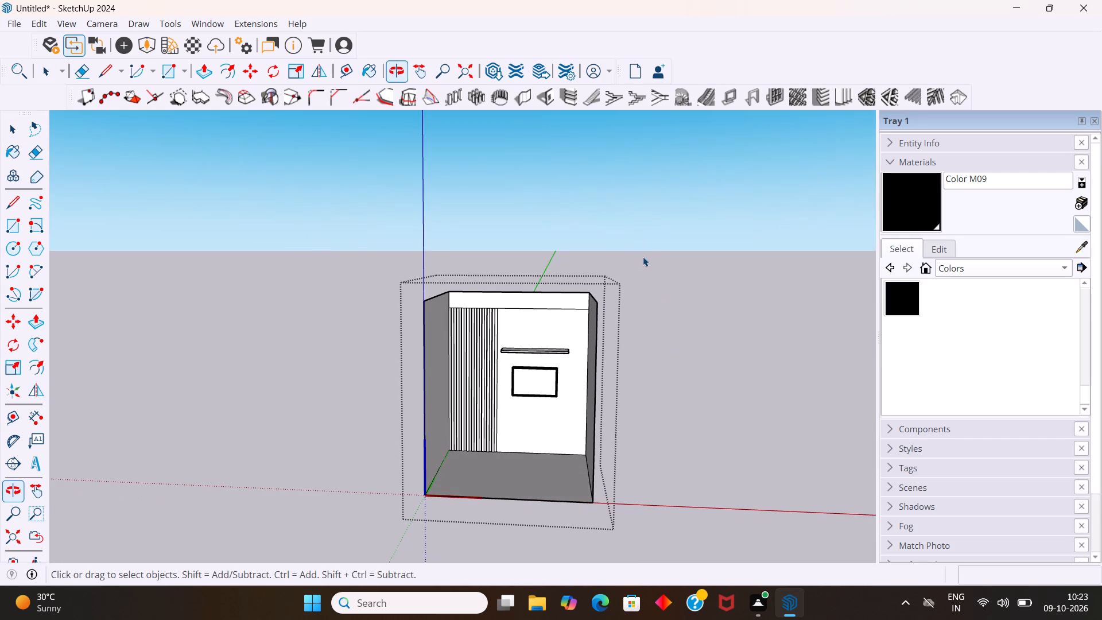
{"action": "middle_click_drag", "start_coordinate": [516, 338], "coordinate": [503, 311]}
{"action": "scroll", "coordinate": [500, 321], "scroll_direction": "up", "scroll_amount": 3}
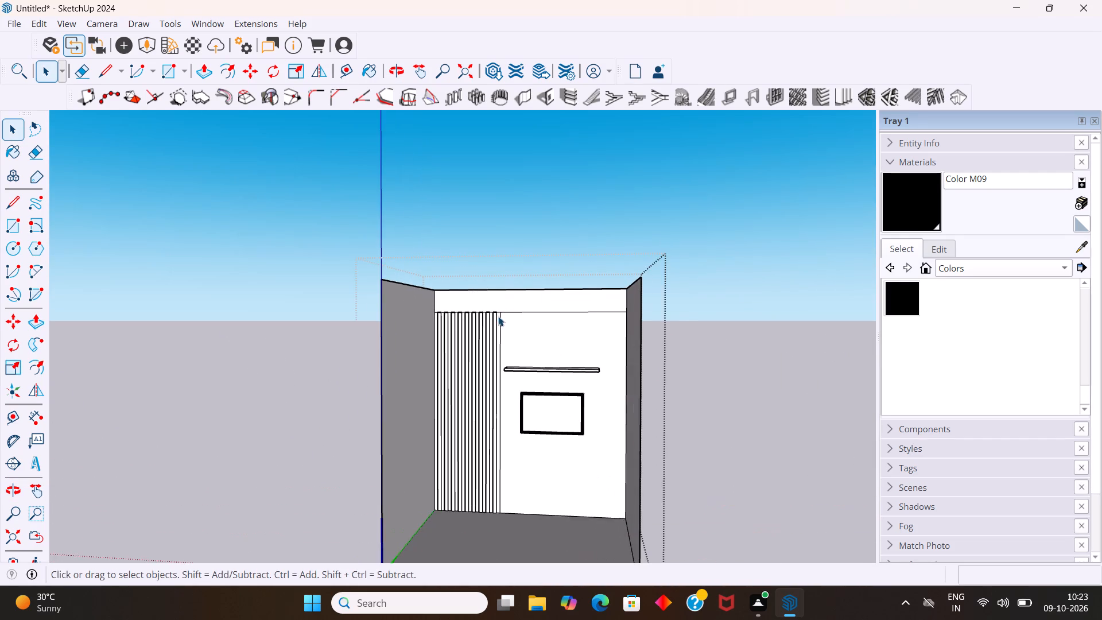
{"action": "scroll", "coordinate": [520, 280], "scroll_direction": "up", "scroll_amount": 2}
{"action": "middle_click_drag", "start_coordinate": [495, 365], "coordinate": [495, 405]}
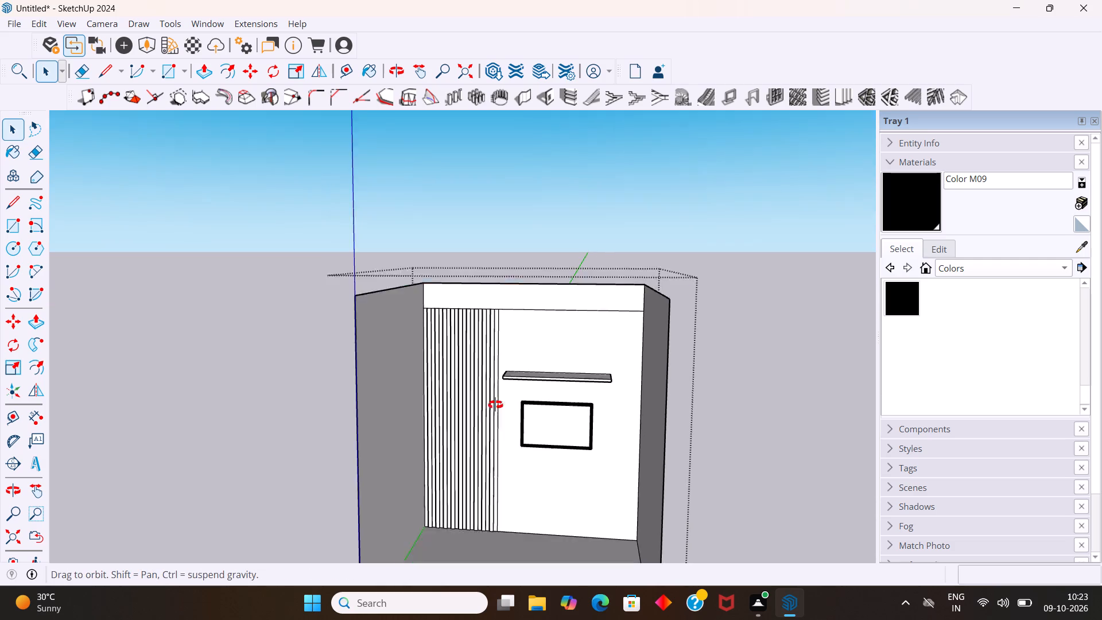
{"action": "middle_click_drag", "start_coordinate": [495, 405], "coordinate": [497, 426]}
{"action": "scroll", "coordinate": [490, 376], "scroll_direction": "up", "scroll_amount": 3}
{"action": "middle_click_drag", "start_coordinate": [491, 358], "coordinate": [533, 281]}
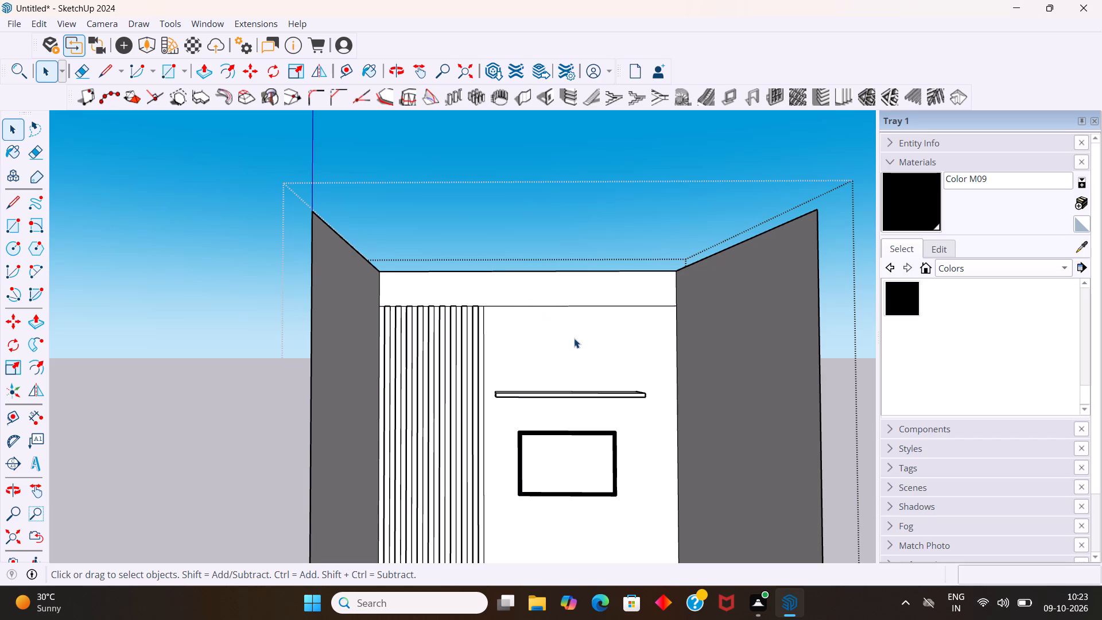
{"action": "scroll", "coordinate": [568, 336], "scroll_direction": "down", "scroll_amount": 3}
{"action": "middle_click_drag", "start_coordinate": [569, 340], "coordinate": [545, 382]}
{"action": "scroll", "coordinate": [545, 378], "scroll_direction": "down", "scroll_amount": 4}
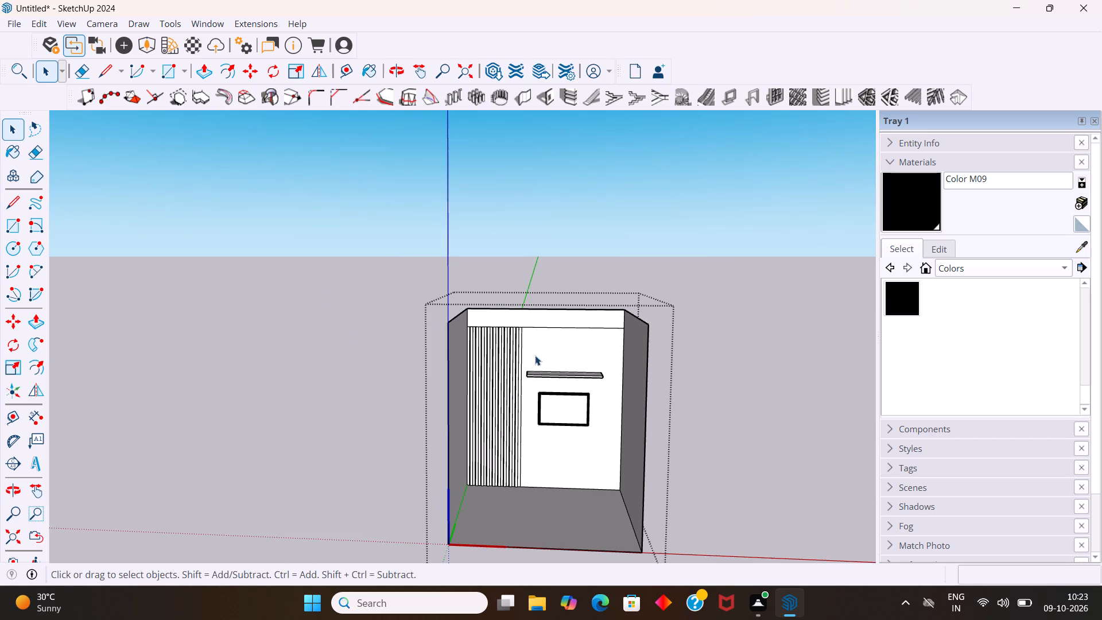
{"action": "middle_click_drag", "start_coordinate": [534, 362], "coordinate": [539, 427]}
{"action": "scroll", "coordinate": [543, 421], "scroll_direction": "down", "scroll_amount": 1}
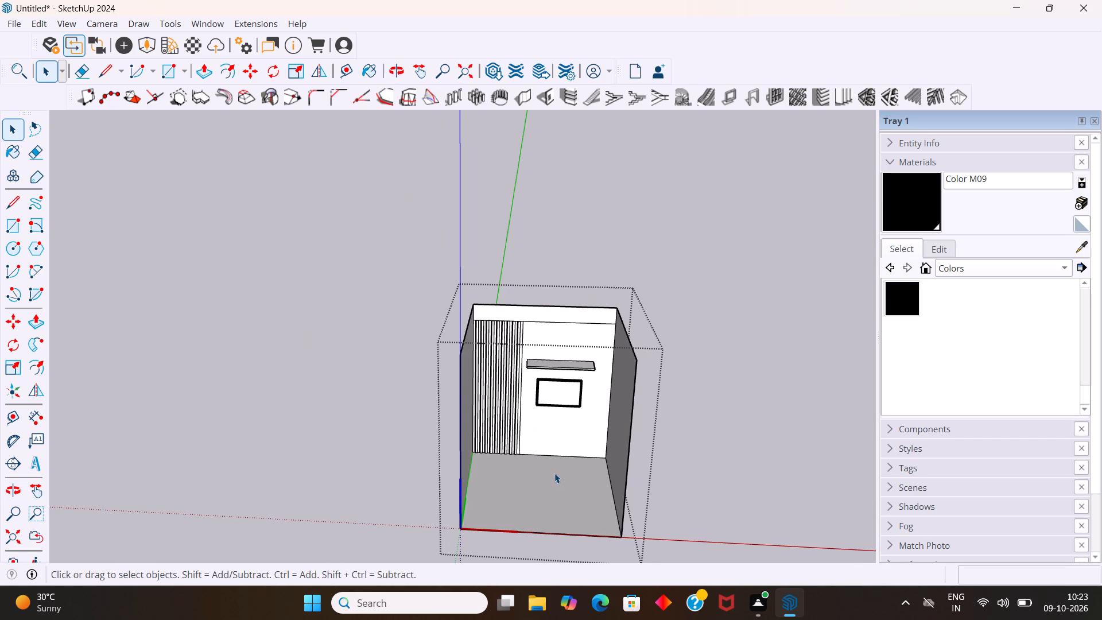
{"action": "scroll", "coordinate": [557, 509], "scroll_direction": "up", "scroll_amount": 4}
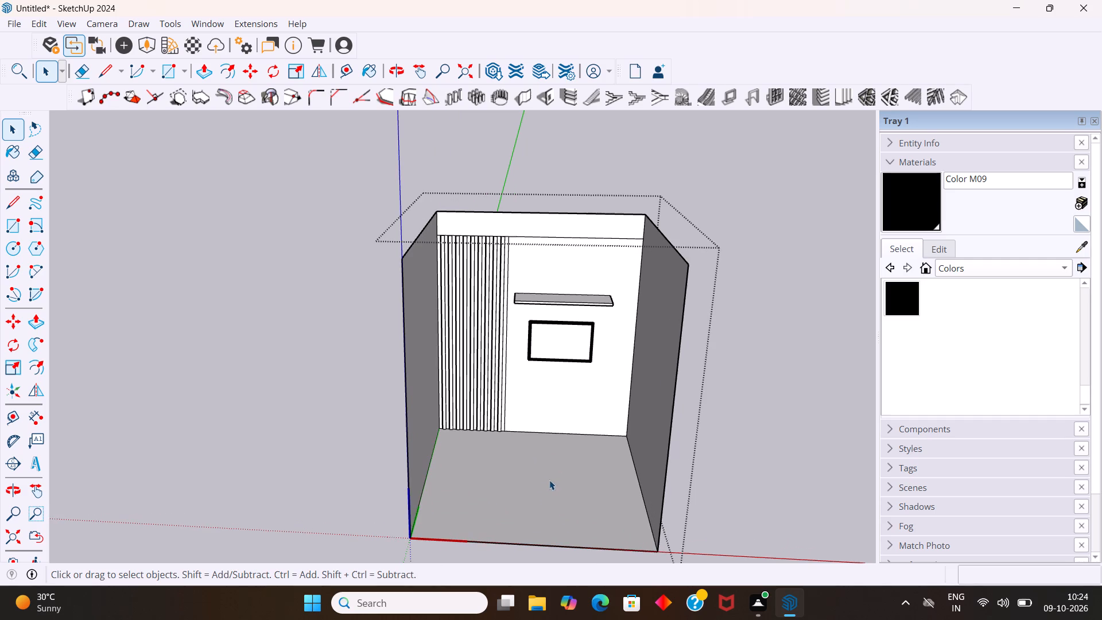
{"action": "scroll", "coordinate": [546, 470], "scroll_direction": "down", "scroll_amount": 5}
{"action": "scroll", "coordinate": [542, 533], "scroll_direction": "up", "scroll_amount": 9}
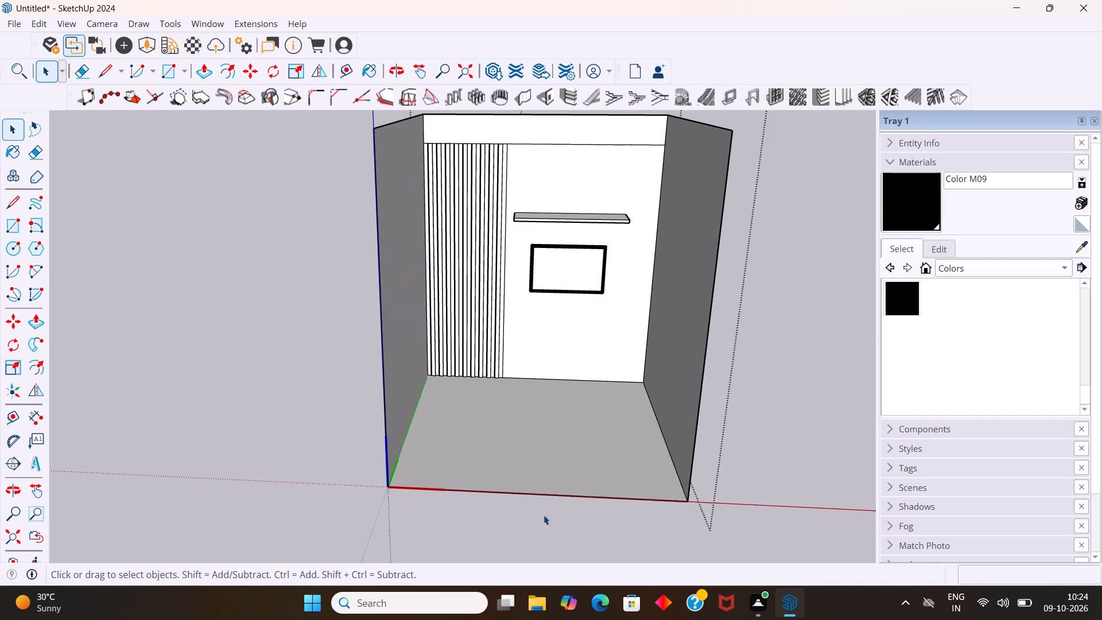
{"action": "middle_click_drag", "start_coordinate": [544, 515], "coordinate": [617, 531]}
{"action": "middle_click", "coordinate": [617, 531]}
{"action": "middle_click_drag", "start_coordinate": [581, 513], "coordinate": [525, 517]}
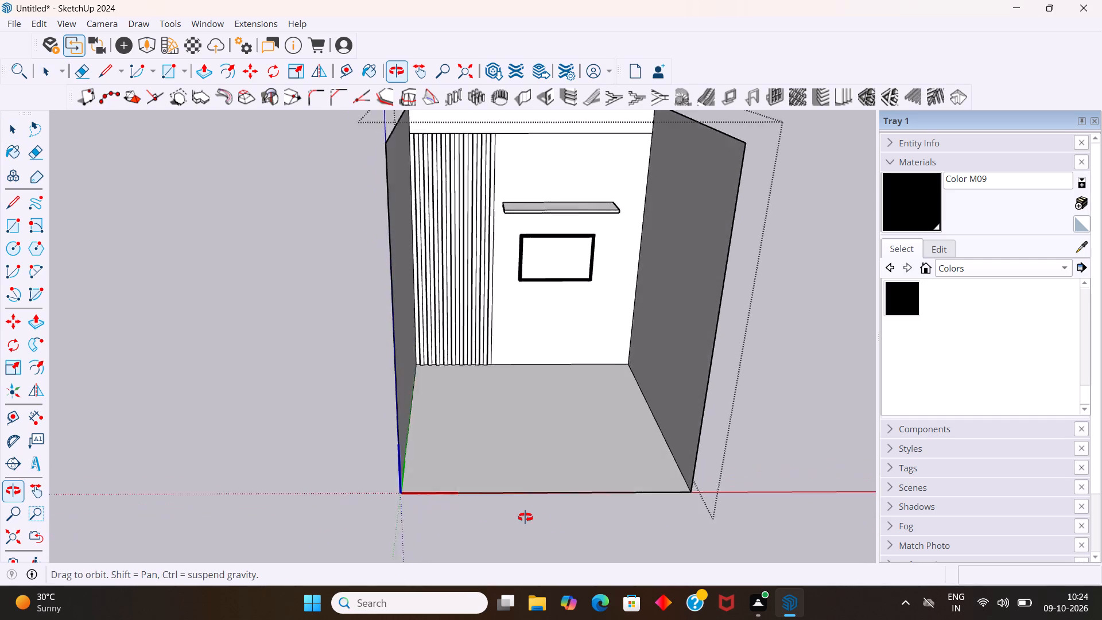
{"action": "middle_click_drag", "start_coordinate": [525, 517], "coordinate": [488, 496]}
{"action": "middle_click", "coordinate": [488, 495]}
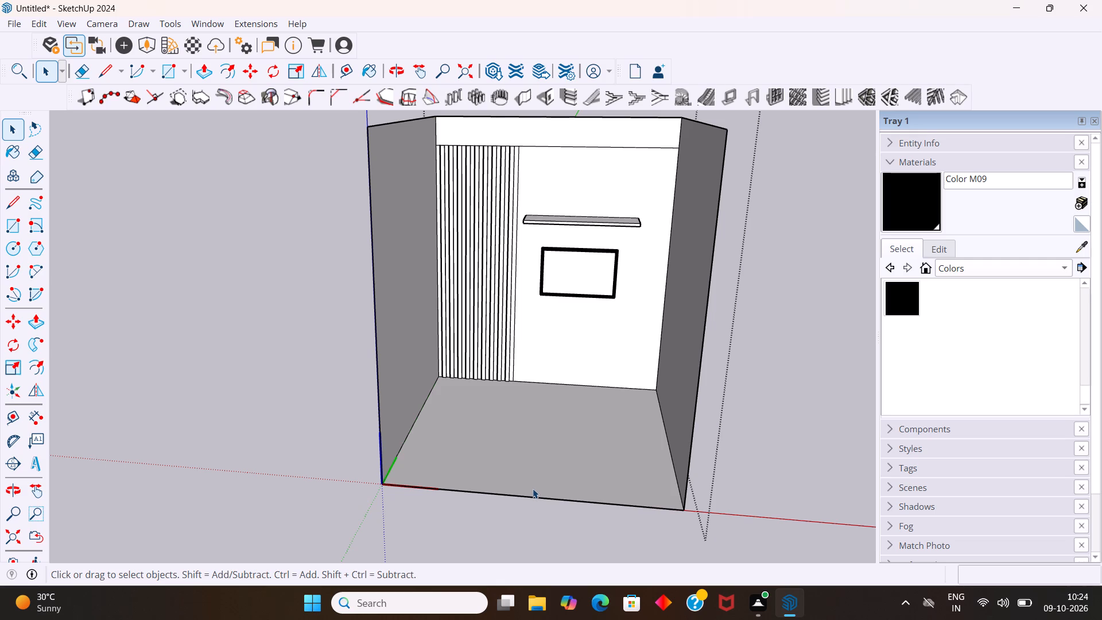
Examine the lower back wall beneath the black-framed panel and where it meets the floor.
{"action": "scroll", "coordinate": [528, 483], "scroll_direction": "down", "scroll_amount": 9}
{"action": "scroll", "coordinate": [497, 398], "scroll_direction": "down", "scroll_amount": 9}
{"action": "scroll", "coordinate": [503, 486], "scroll_direction": "down", "scroll_amount": 1}
{"action": "middle_click_drag", "start_coordinate": [503, 486], "coordinate": [513, 385]}
{"action": "scroll", "coordinate": [527, 417], "scroll_direction": "up", "scroll_amount": 4}
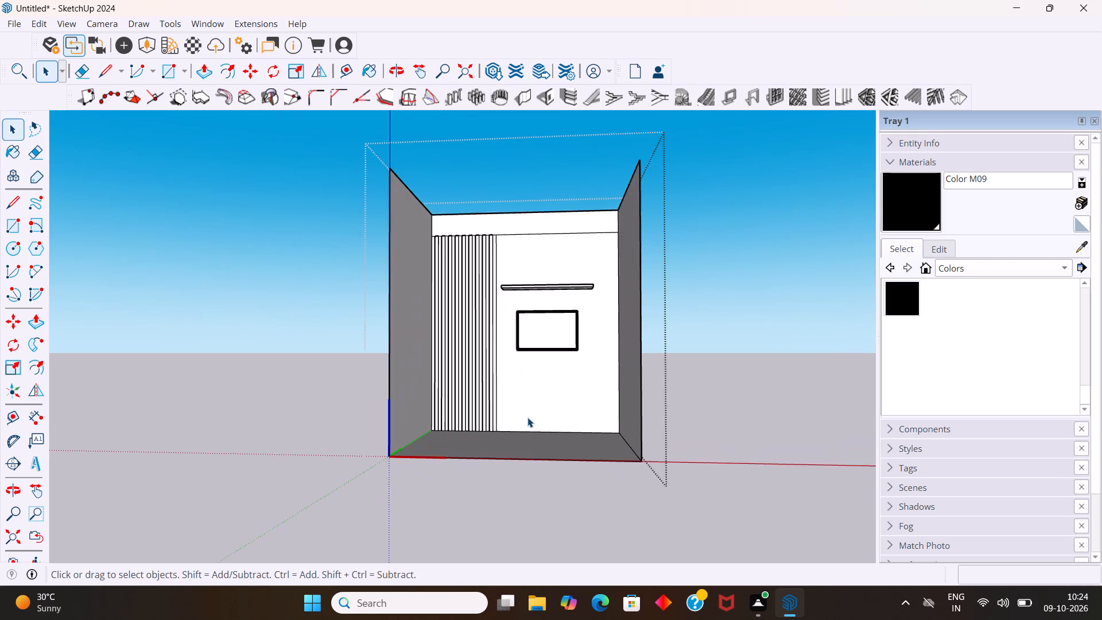
{"action": "scroll", "coordinate": [525, 417], "scroll_direction": "up", "scroll_amount": 4}
{"action": "middle_click_drag", "start_coordinate": [519, 414], "coordinate": [573, 491]}
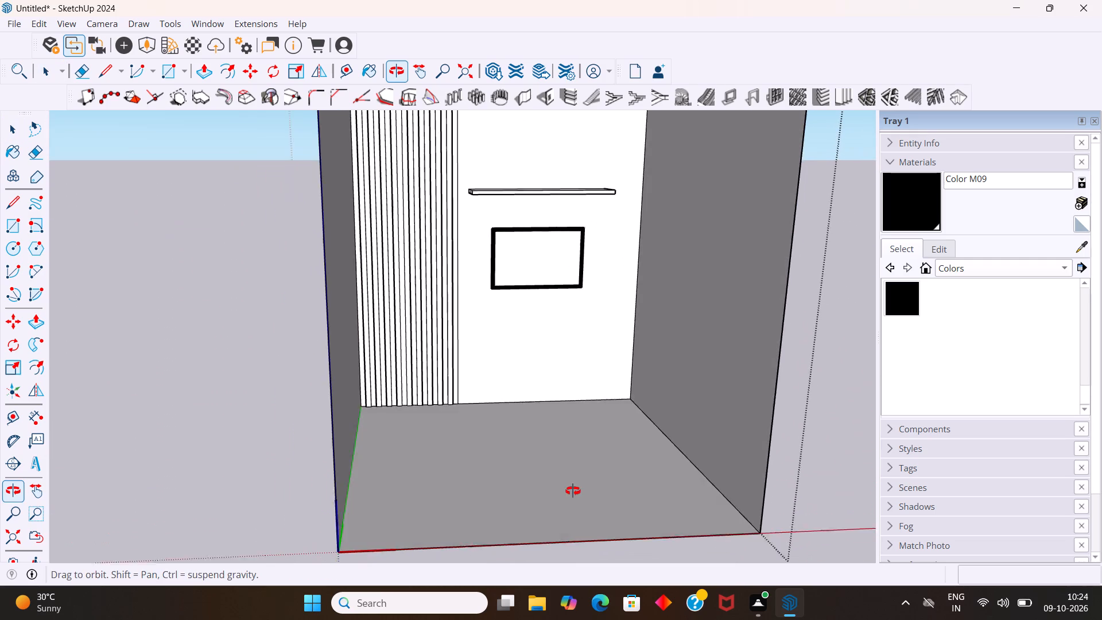
{"action": "middle_click_drag", "start_coordinate": [573, 491], "coordinate": [572, 491]}
{"action": "scroll", "coordinate": [516, 343], "scroll_direction": "up", "scroll_amount": 4}
{"action": "middle_click_drag", "start_coordinate": [546, 371], "coordinate": [483, 364]}
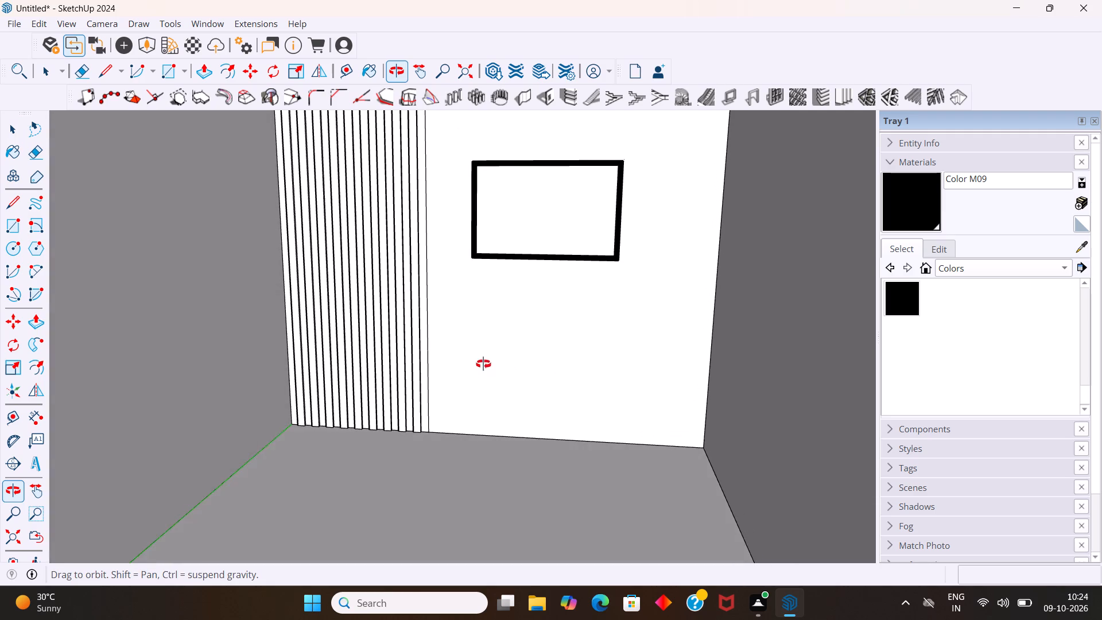
{"action": "middle_click_drag", "start_coordinate": [483, 364], "coordinate": [486, 361]}
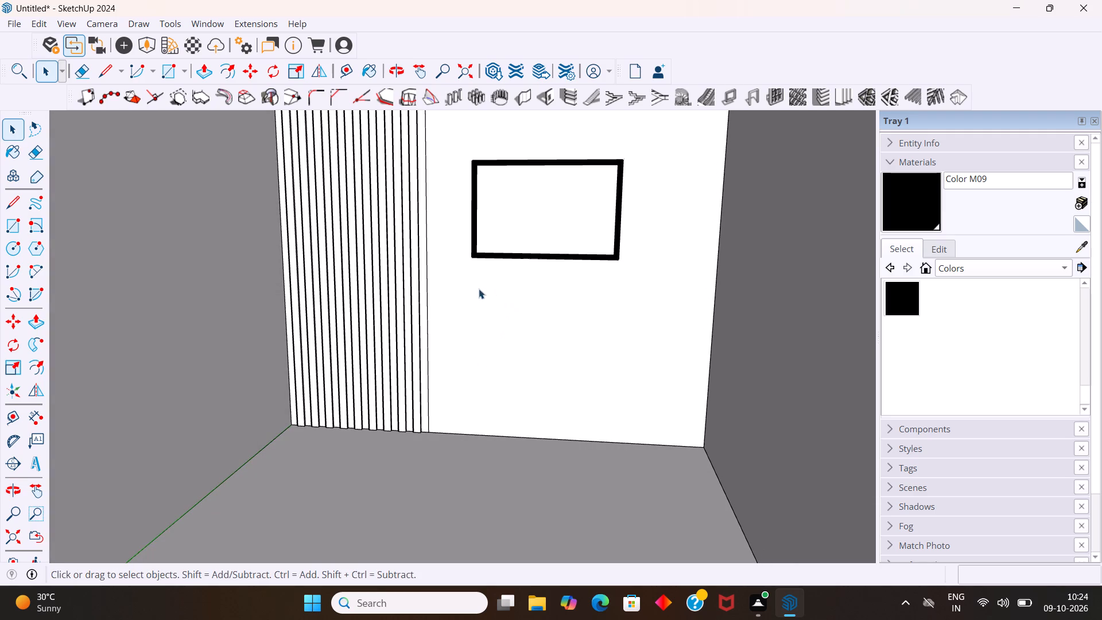
Examine the shelf's underside and its placement above the black-framed panel on the back wall.
{"action": "middle_click_drag", "start_coordinate": [562, 379], "coordinate": [567, 414]}
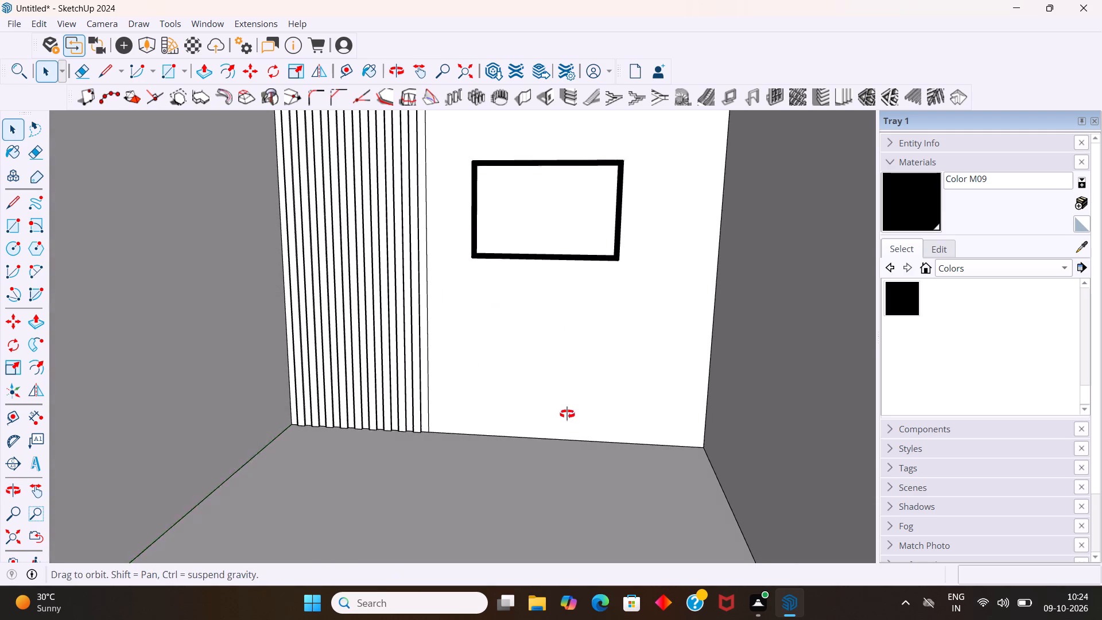
{"action": "middle_click_drag", "start_coordinate": [567, 414], "coordinate": [595, 430]}
{"action": "scroll", "coordinate": [572, 421], "scroll_direction": "down", "scroll_amount": 1}
{"action": "scroll", "coordinate": [579, 351], "scroll_direction": "down", "scroll_amount": 4}
{"action": "middle_click_drag", "start_coordinate": [569, 373], "coordinate": [546, 300]}
{"action": "middle_click_drag", "start_coordinate": [547, 300], "coordinate": [552, 292]}
{"action": "scroll", "coordinate": [548, 300], "scroll_direction": "up", "scroll_amount": 6}
{"action": "middle_click_drag", "start_coordinate": [577, 222], "coordinate": [638, 143]}
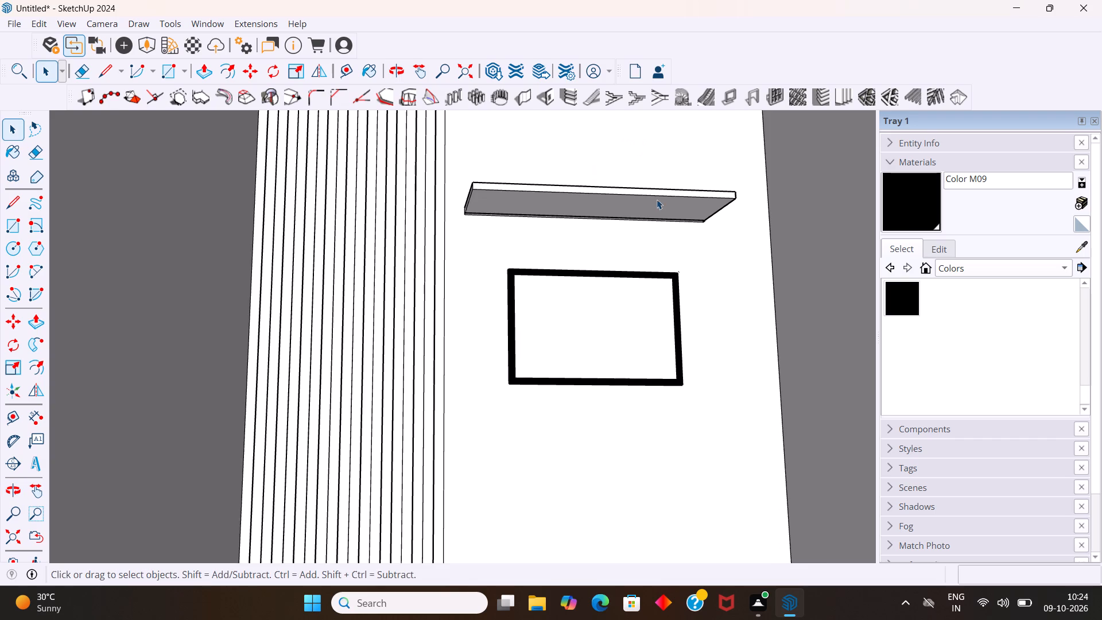
{"action": "scroll", "coordinate": [659, 201], "scroll_direction": "up", "scroll_amount": 8}
{"action": "scroll", "coordinate": [607, 259], "scroll_direction": "up", "scroll_amount": 3}
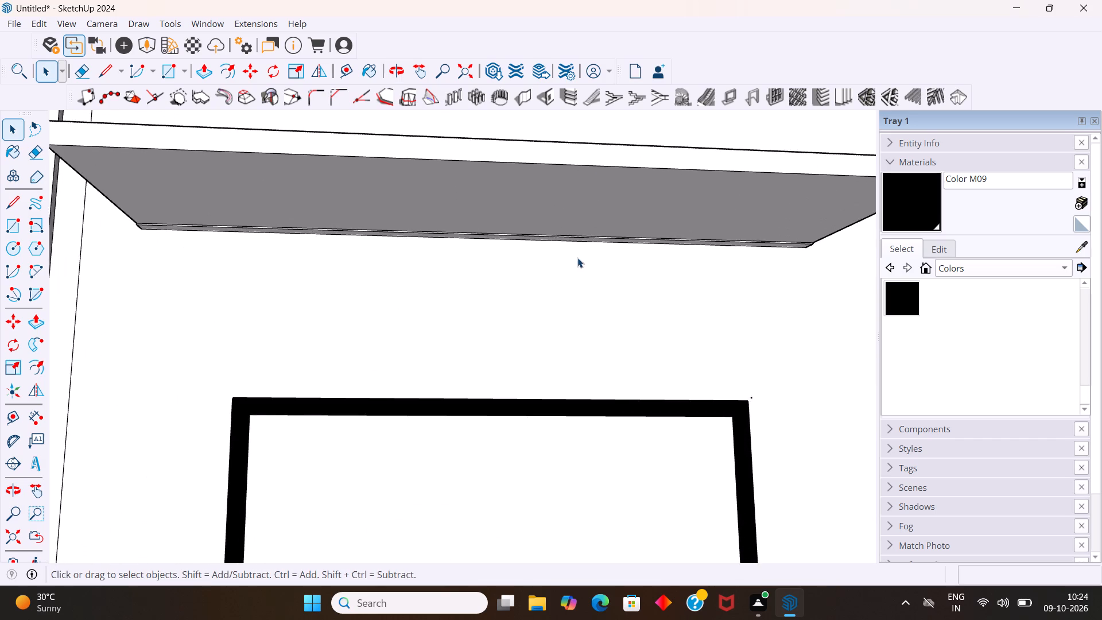
{"action": "scroll", "coordinate": [562, 241], "scroll_direction": "up", "scroll_amount": 7}
{"action": "middle_click_drag", "start_coordinate": [546, 219], "coordinate": [530, 269]}
{"action": "scroll", "coordinate": [530, 269], "scroll_direction": "up", "scroll_amount": 1}
{"action": "scroll", "coordinate": [531, 269], "scroll_direction": "down", "scroll_amount": 13}
{"action": "scroll", "coordinate": [517, 250], "scroll_direction": "down", "scroll_amount": 9}
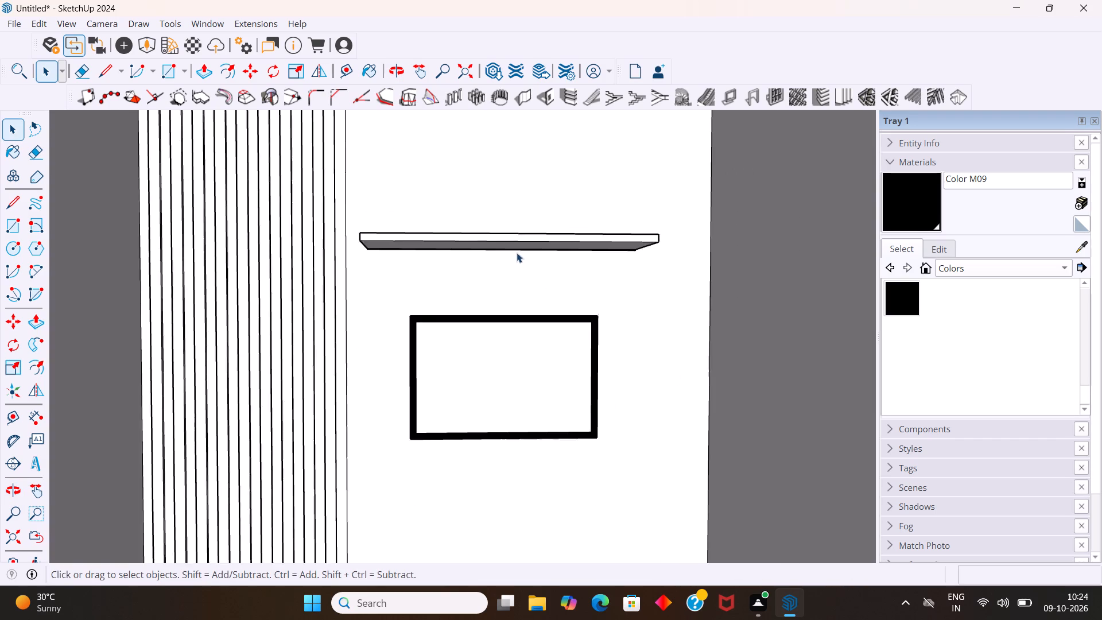
{"action": "scroll", "coordinate": [505, 249], "scroll_direction": "down", "scroll_amount": 14}
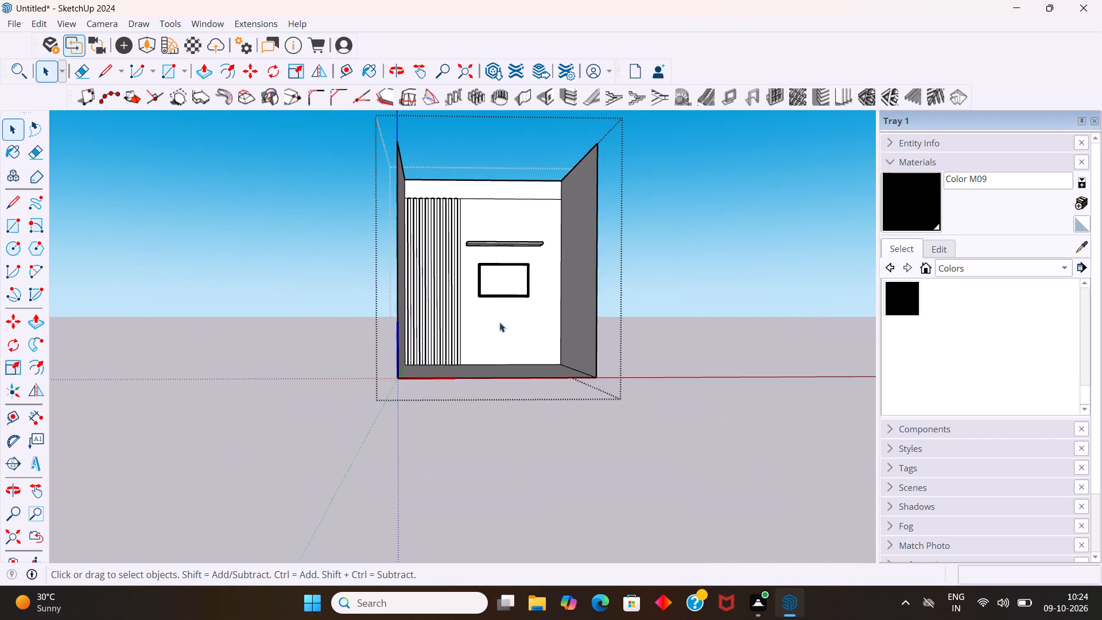
Examine the thin strip running along the rear edge of the shelf's underside.
{"action": "middle_click_drag", "start_coordinate": [501, 323], "coordinate": [486, 262]}
{"action": "scroll", "coordinate": [499, 272], "scroll_direction": "up", "scroll_amount": 7}
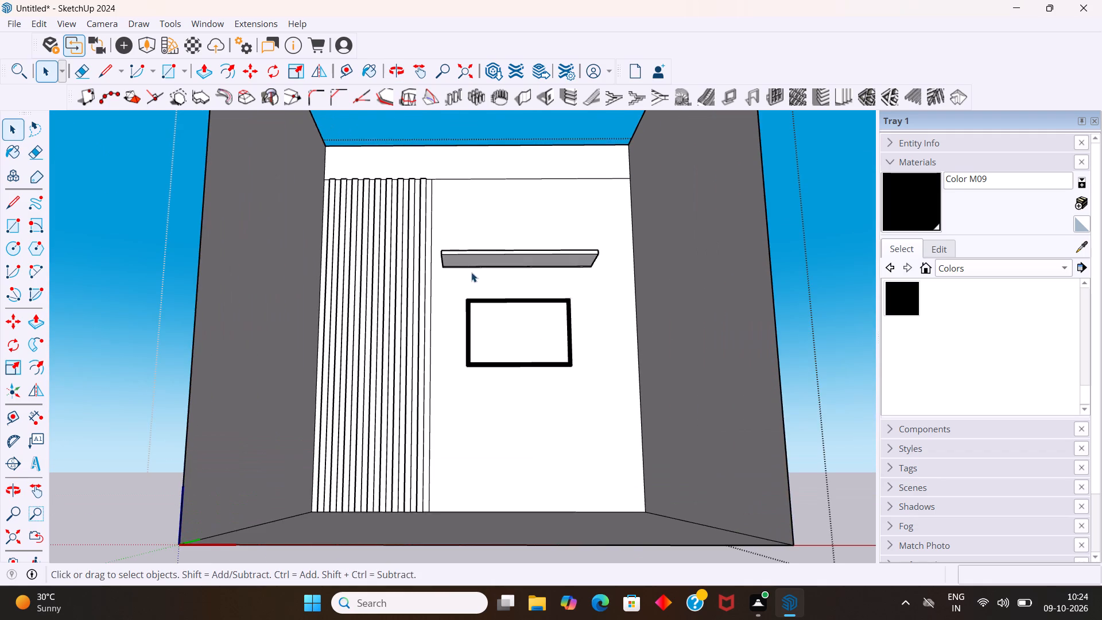
{"action": "scroll", "coordinate": [473, 274], "scroll_direction": "up", "scroll_amount": 17}
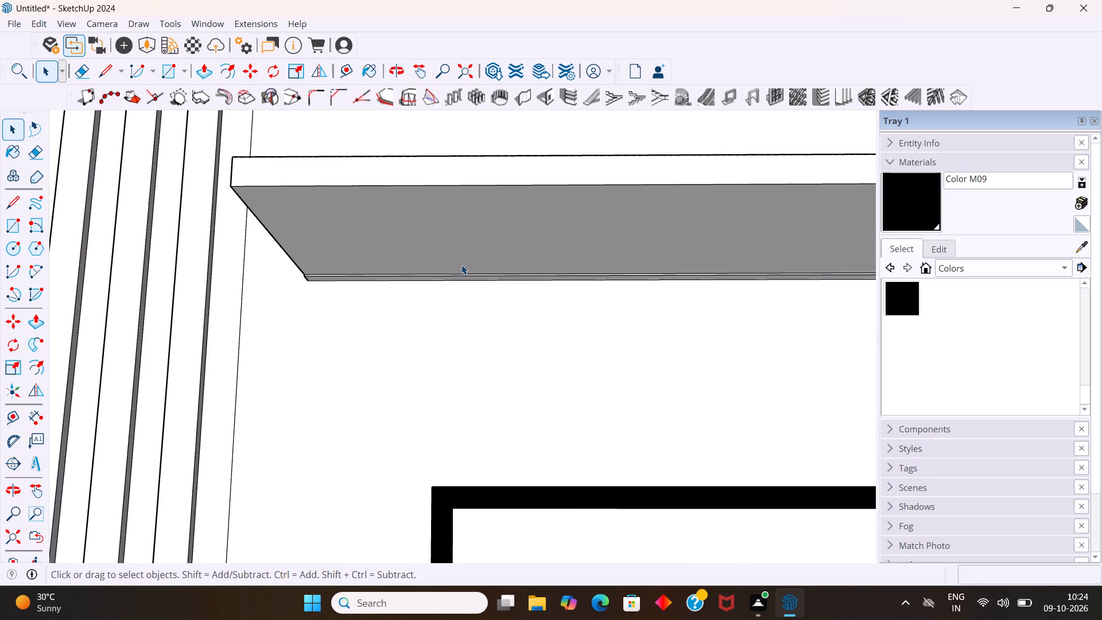
{"action": "scroll", "coordinate": [482, 270], "scroll_direction": "up", "scroll_amount": 7}
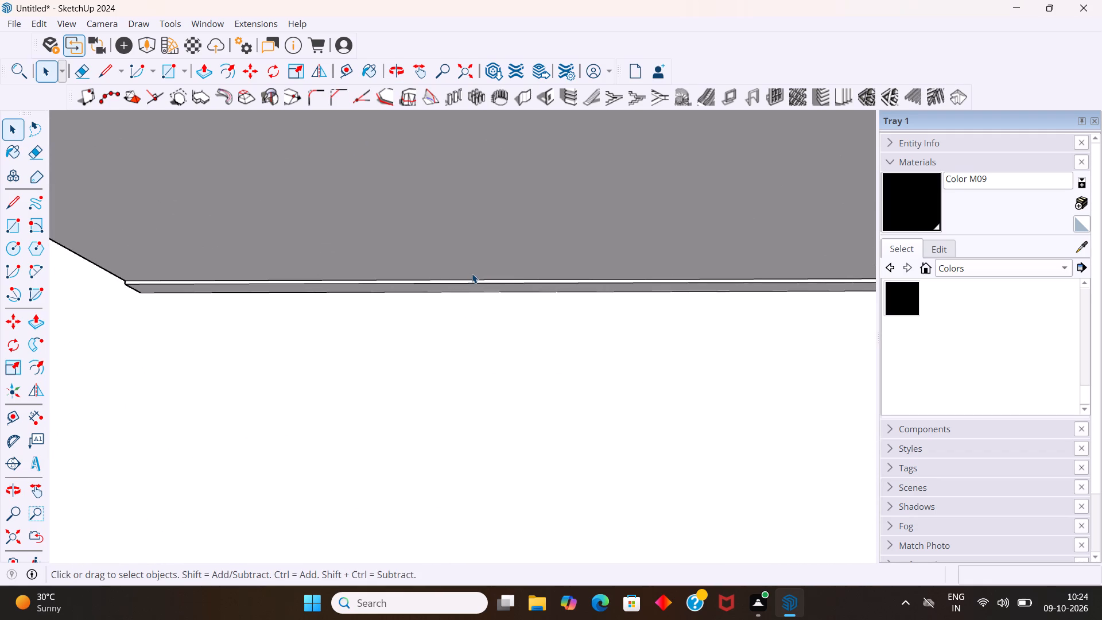
{"action": "scroll", "coordinate": [472, 273], "scroll_direction": "up", "scroll_amount": 6}
{"action": "middle_click_drag", "start_coordinate": [457, 274], "coordinate": [447, 305]}
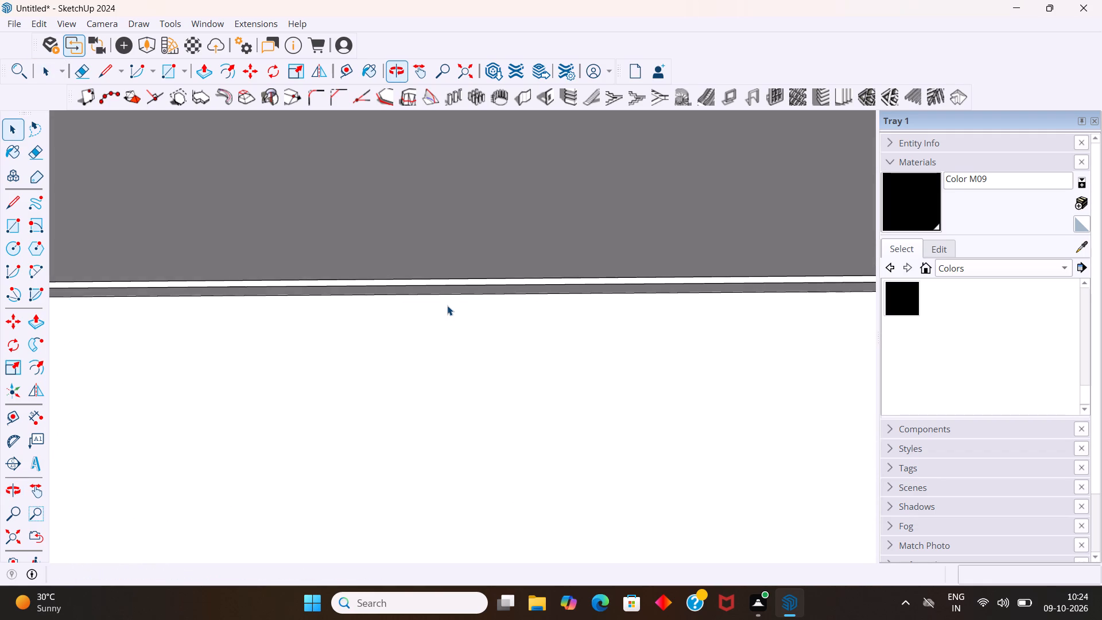
{"action": "scroll", "coordinate": [447, 305], "scroll_direction": "down", "scroll_amount": 12}
{"action": "scroll", "coordinate": [437, 310], "scroll_direction": "down", "scroll_amount": 9}
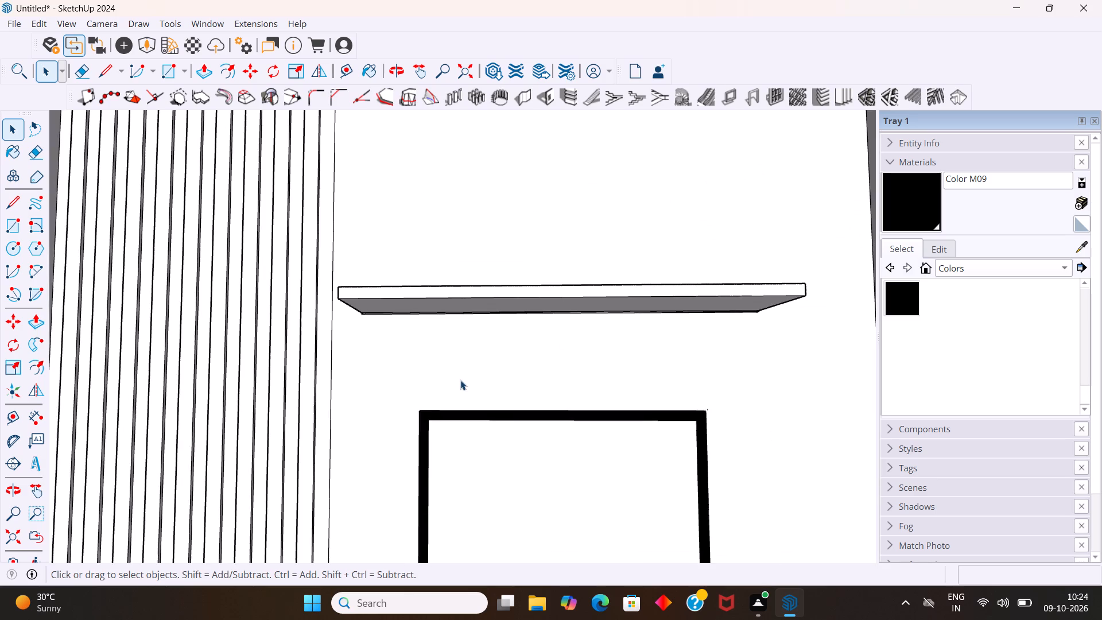
Examine the end of the underside strip where it meets the back wall at the shelf end farther from the flutes.
{"action": "scroll", "coordinate": [779, 300], "scroll_direction": "up", "scroll_amount": 8}
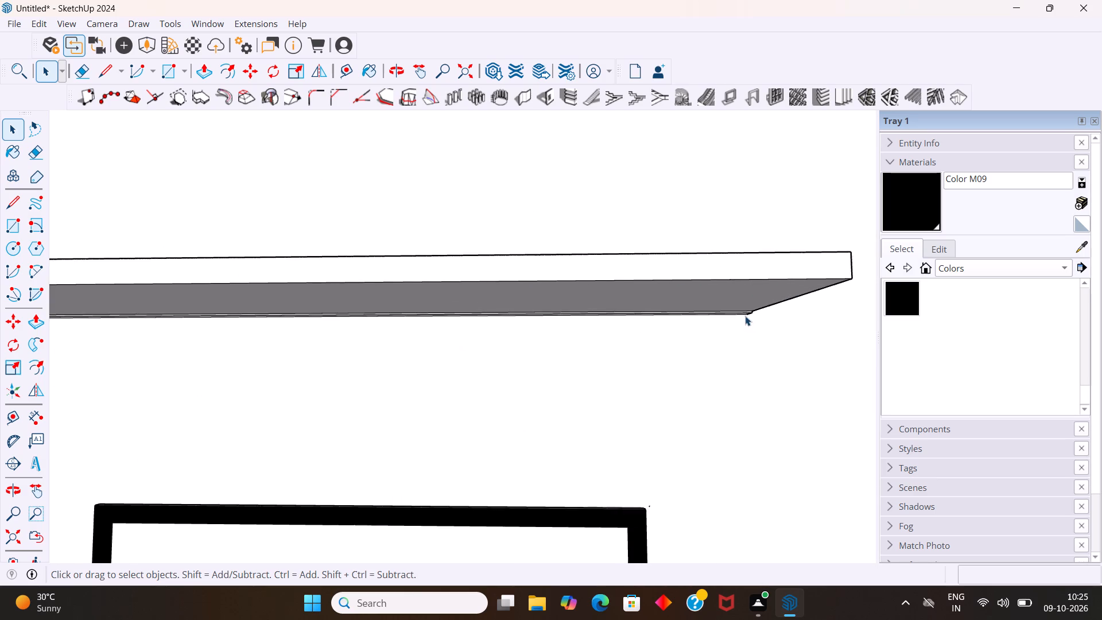
{"action": "scroll", "coordinate": [742, 309], "scroll_direction": "up", "scroll_amount": 20}
{"action": "scroll", "coordinate": [787, 322], "scroll_direction": "up", "scroll_amount": 8}
{"action": "middle_click_drag", "start_coordinate": [777, 308], "coordinate": [573, 341]}
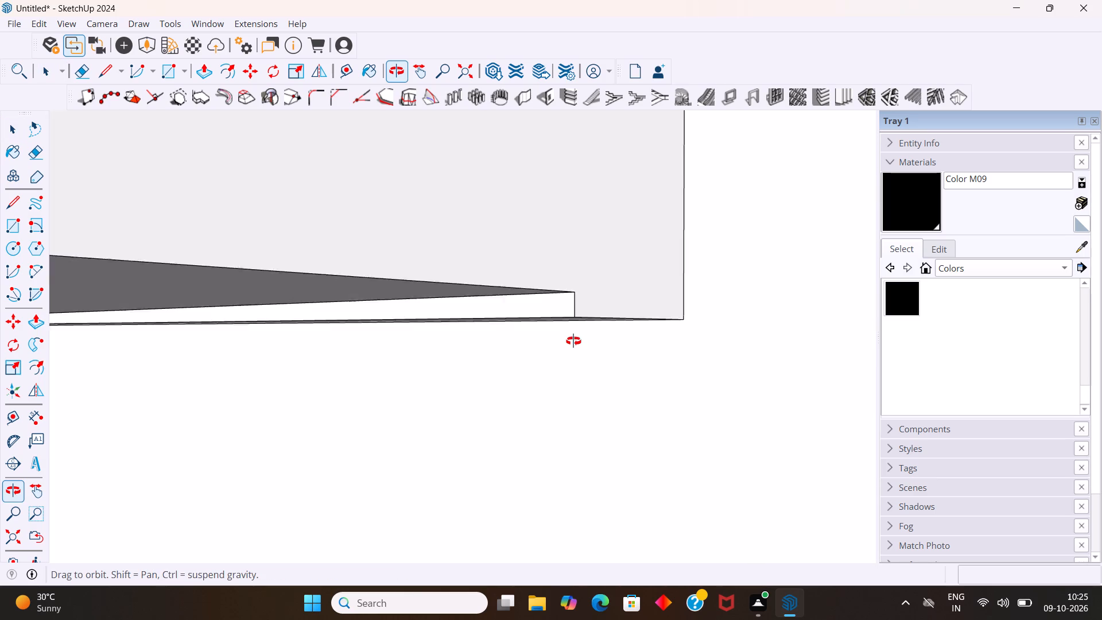
{"action": "middle_click_drag", "start_coordinate": [573, 341], "coordinate": [571, 343]}
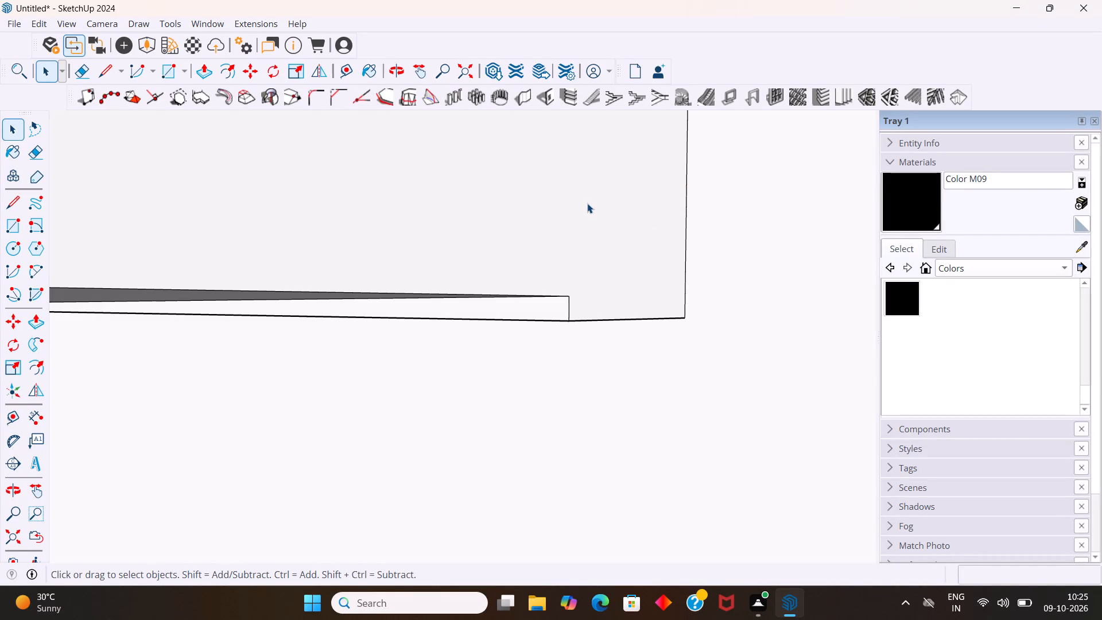
{"action": "scroll", "coordinate": [581, 203], "scroll_direction": "down", "scroll_amount": 8}
{"action": "middle_click_drag", "start_coordinate": [576, 202], "coordinate": [637, 261]}
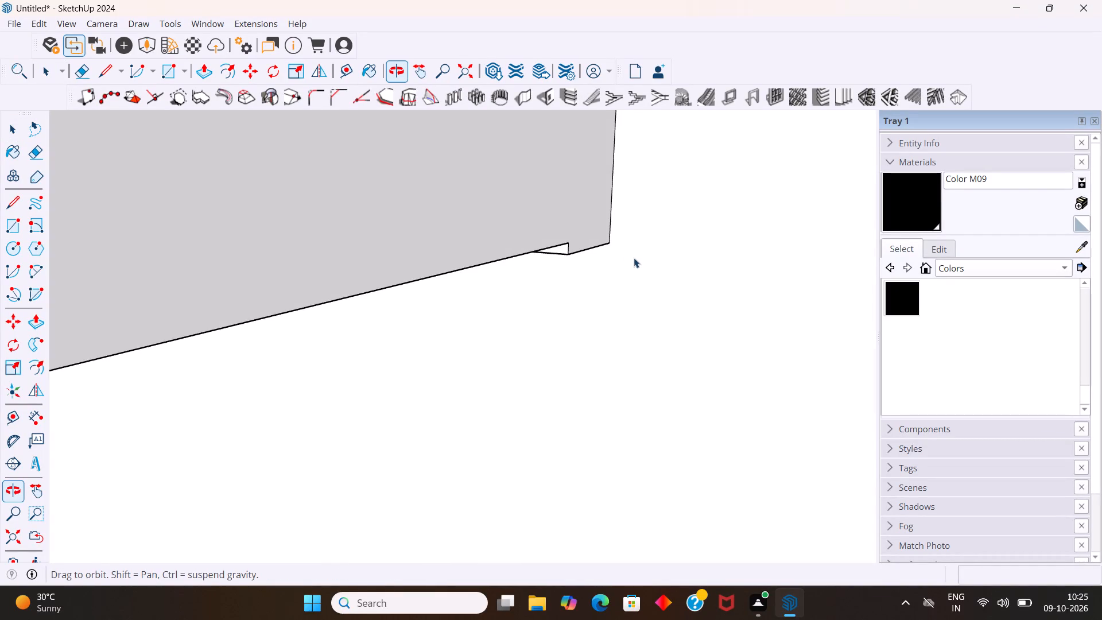
{"action": "scroll", "coordinate": [626, 255], "scroll_direction": "down", "scroll_amount": 9}
{"action": "middle_click_drag", "start_coordinate": [593, 255], "coordinate": [742, 258]}
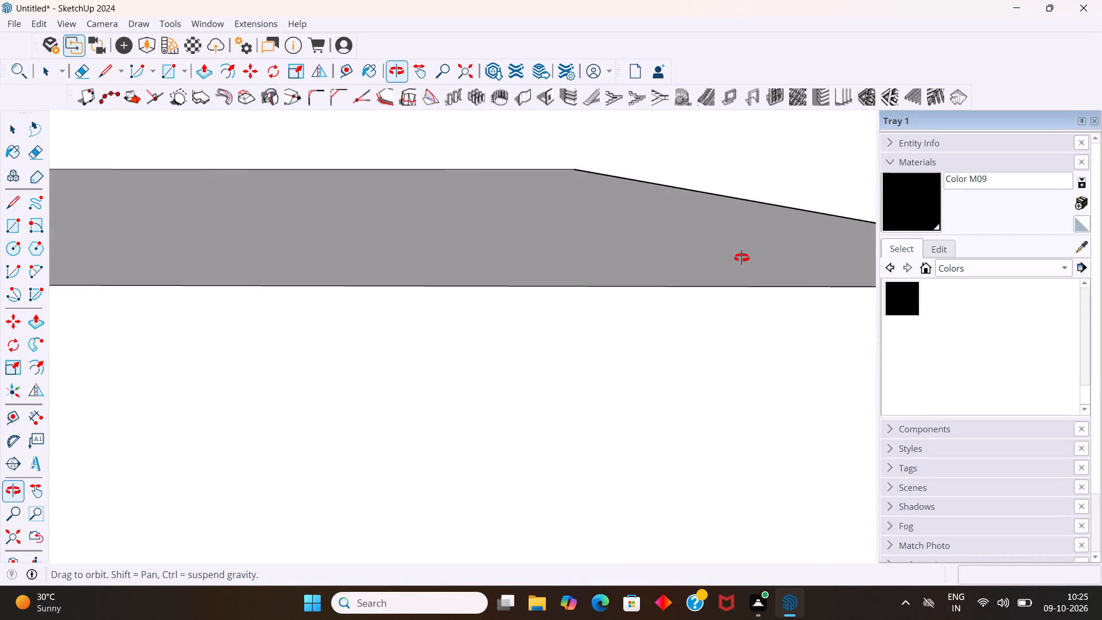
{"action": "middle_click_drag", "start_coordinate": [742, 258], "coordinate": [721, 259]}
{"action": "middle_click", "coordinate": [720, 258]}
Examine the shelf's top face, front edge and both ends, including the end nearest the fluted section.
{"action": "scroll", "coordinate": [699, 250], "scroll_direction": "down", "scroll_amount": 9}
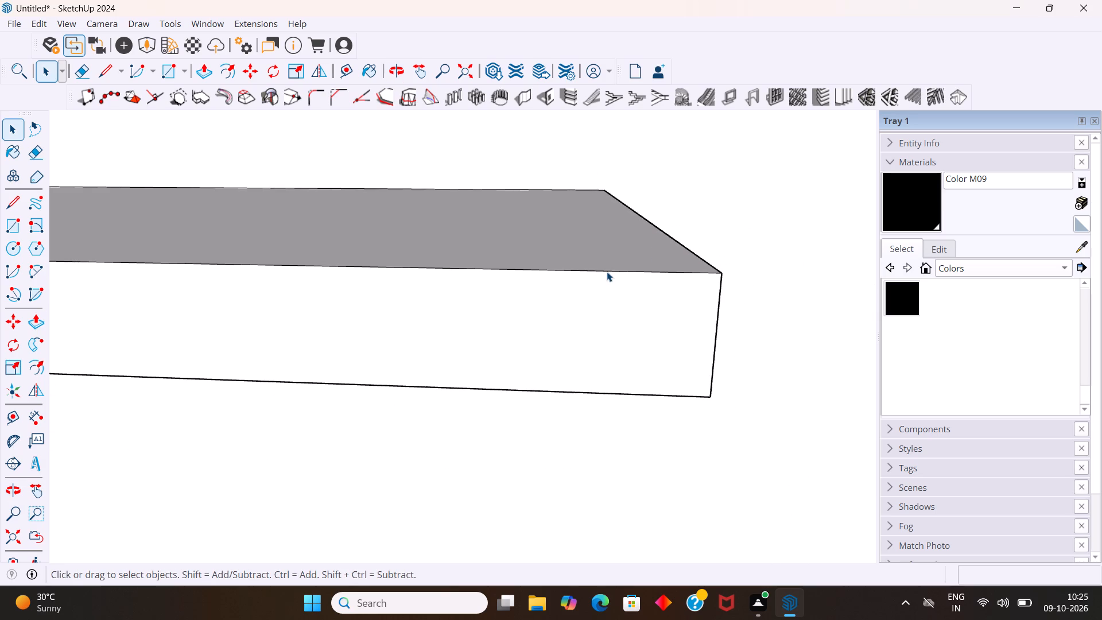
{"action": "scroll", "coordinate": [618, 272], "scroll_direction": "down", "scroll_amount": 12}
{"action": "scroll", "coordinate": [604, 362], "scroll_direction": "down", "scroll_amount": 1}
{"action": "scroll", "coordinate": [595, 350], "scroll_direction": "up", "scroll_amount": 1}
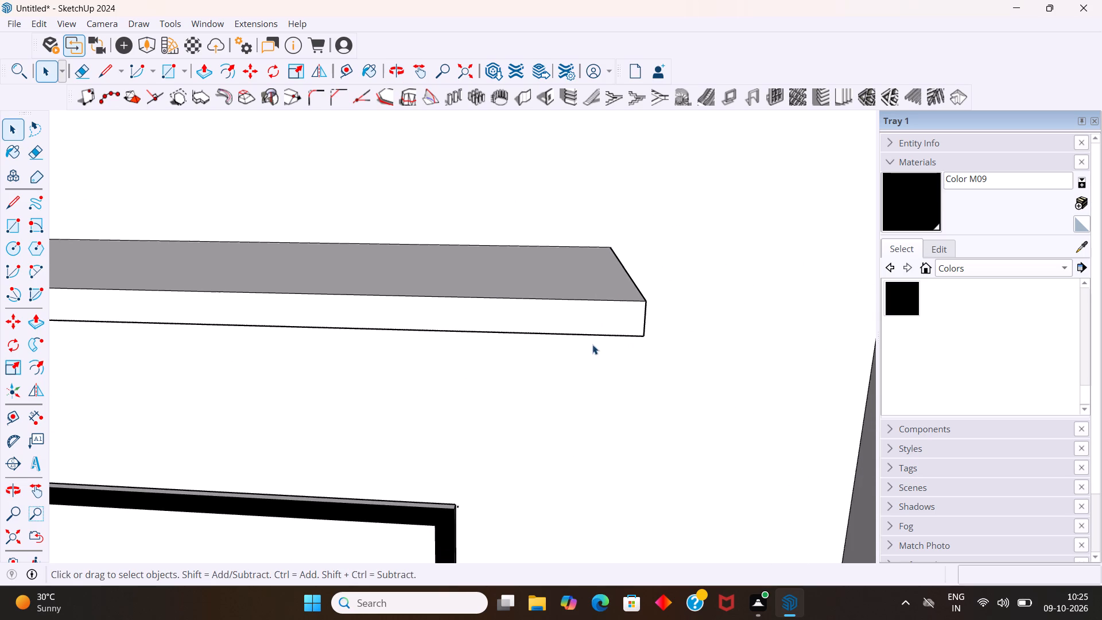
{"action": "scroll", "coordinate": [586, 353], "scroll_direction": "down", "scroll_amount": 9}
{"action": "scroll", "coordinate": [418, 356], "scroll_direction": "down", "scroll_amount": 1}
{"action": "middle_click_drag", "start_coordinate": [418, 356], "coordinate": [474, 357]}
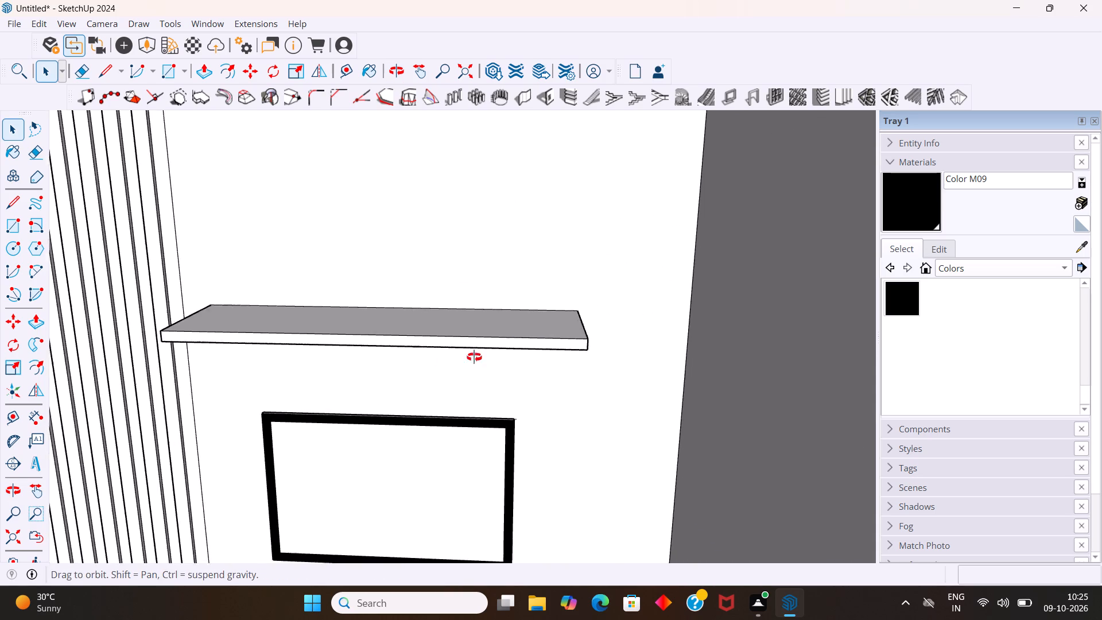
{"action": "middle_click_drag", "start_coordinate": [474, 357], "coordinate": [573, 366]}
{"action": "scroll", "coordinate": [173, 349], "scroll_direction": "up", "scroll_amount": 12}
{"action": "middle_click_drag", "start_coordinate": [200, 340], "coordinate": [389, 296]}
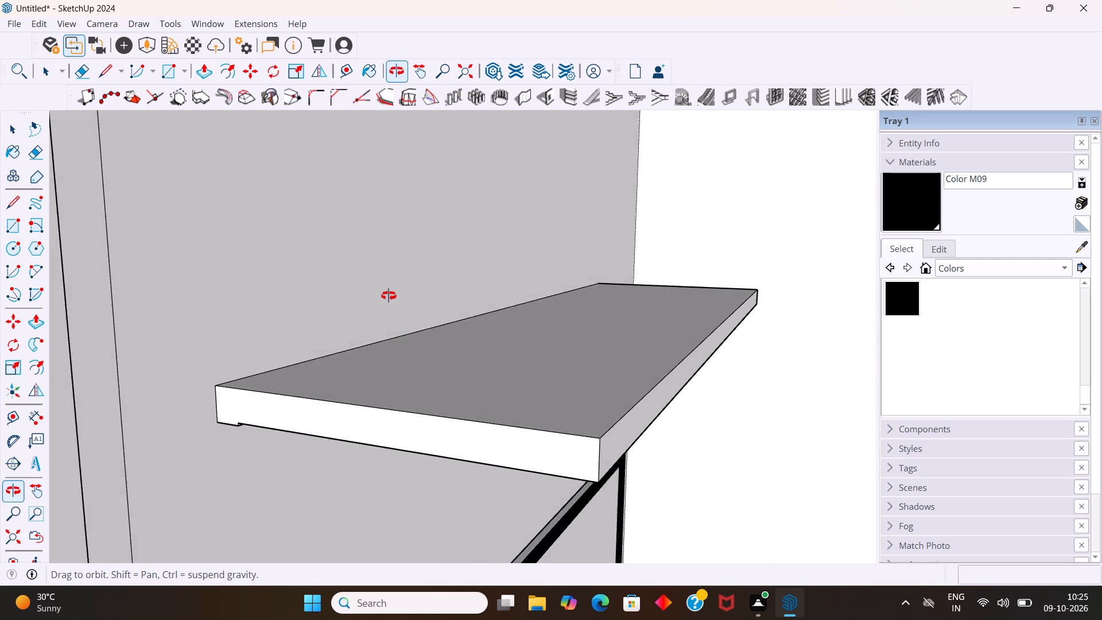
{"action": "middle_click_drag", "start_coordinate": [389, 296], "coordinate": [382, 290]}
{"action": "scroll", "coordinate": [382, 289], "scroll_direction": "down", "scroll_amount": 4}
{"action": "middle_click_drag", "start_coordinate": [547, 408], "coordinate": [537, 408]}
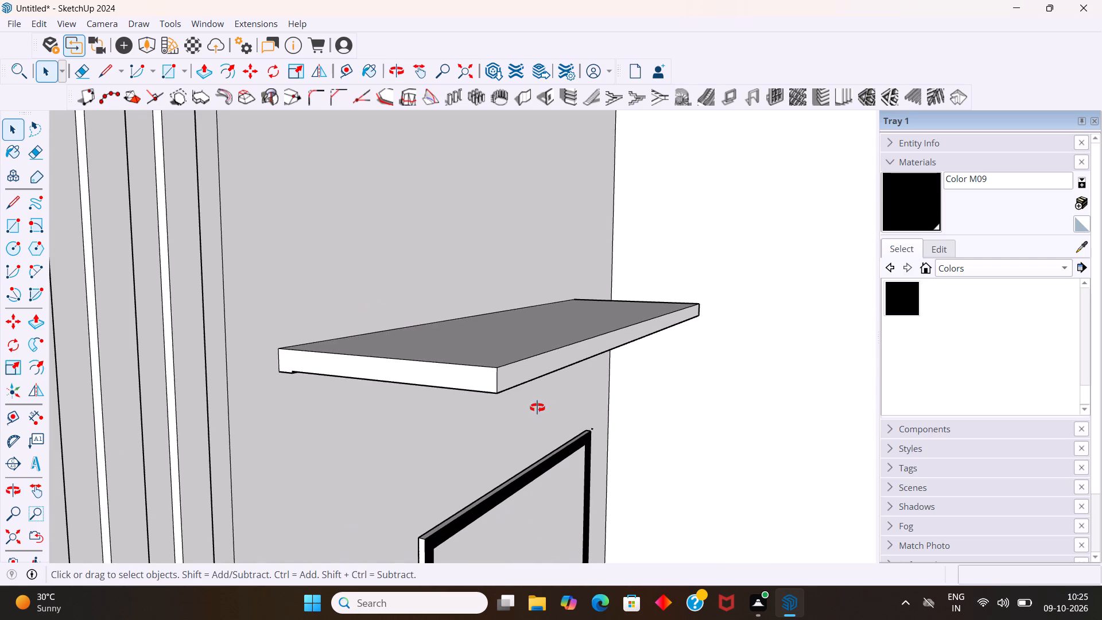
{"action": "middle_click_drag", "start_coordinate": [537, 408], "coordinate": [368, 387]}
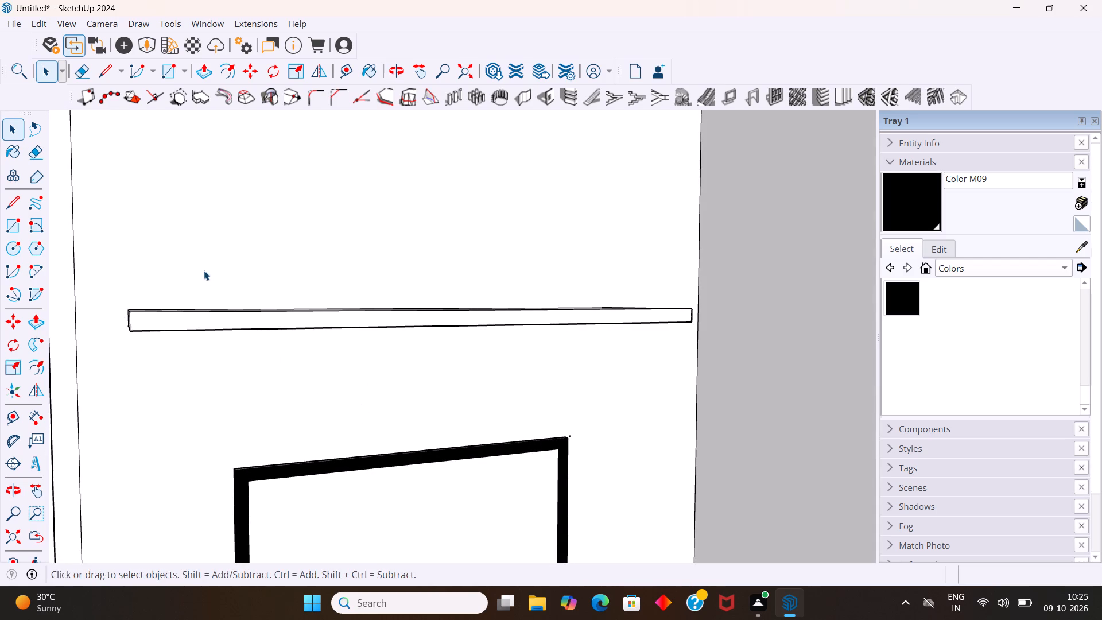
Examine the shelf and black-framed panel from above and from oblique angles against the back wall.
{"action": "scroll", "coordinate": [20, 285], "scroll_direction": "down", "scroll_amount": 5}
{"action": "scroll", "coordinate": [261, 276], "scroll_direction": "down", "scroll_amount": 10}
{"action": "middle_click_drag", "start_coordinate": [356, 303], "coordinate": [238, 455]}
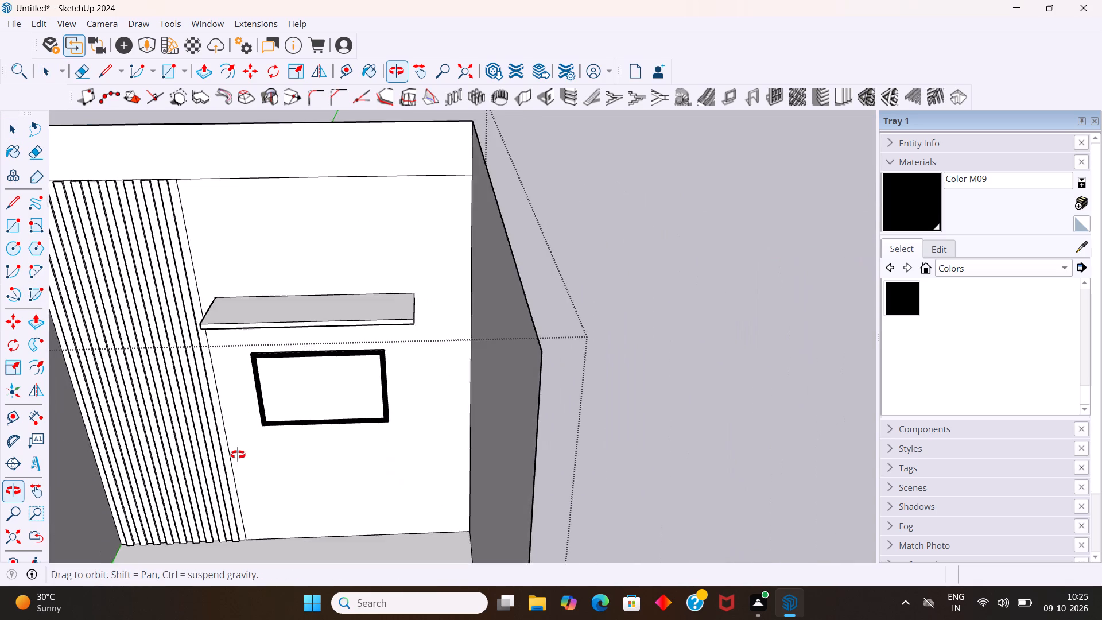
{"action": "middle_click_drag", "start_coordinate": [238, 455], "coordinate": [233, 495]}
{"action": "scroll", "coordinate": [294, 308], "scroll_direction": "up", "scroll_amount": 3}
{"action": "middle_click_drag", "start_coordinate": [298, 315], "coordinate": [348, 378]}
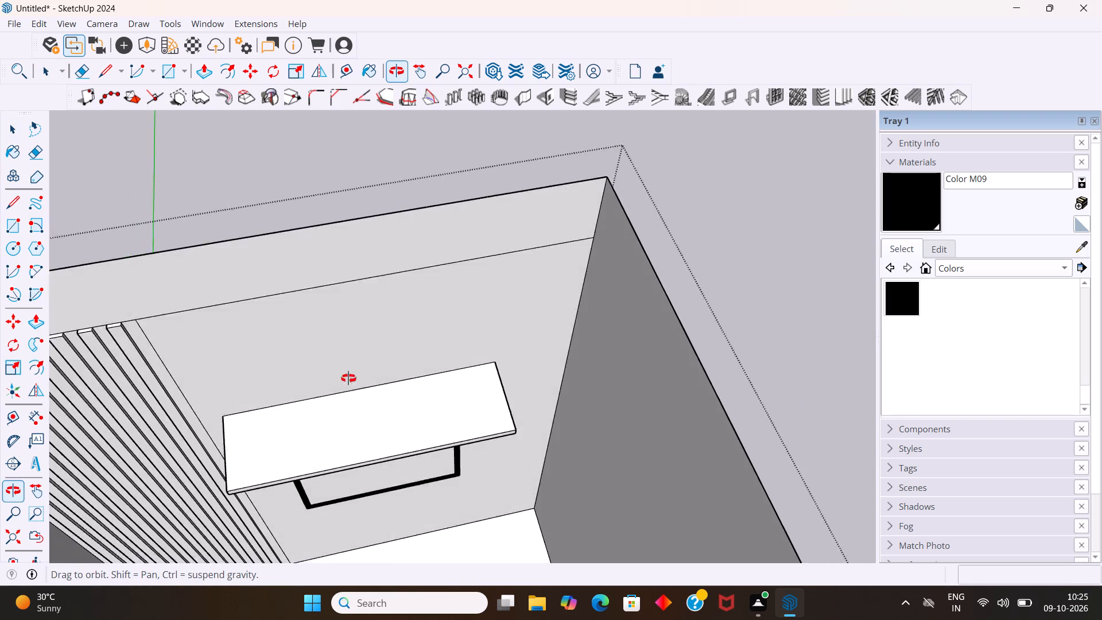
{"action": "middle_click_drag", "start_coordinate": [348, 378], "coordinate": [306, 343]}
{"action": "scroll", "coordinate": [296, 336], "scroll_direction": "down", "scroll_amount": 5}
{"action": "middle_click_drag", "start_coordinate": [269, 393], "coordinate": [395, 282]}
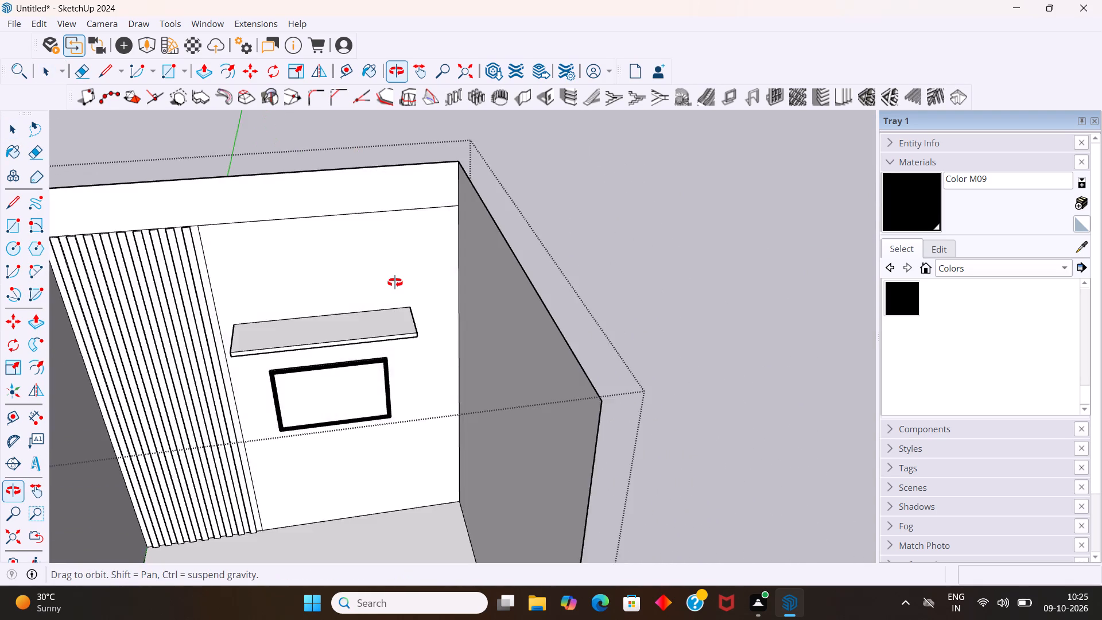
{"action": "middle_click_drag", "start_coordinate": [395, 282], "coordinate": [526, 343]}
{"action": "scroll", "coordinate": [439, 437], "scroll_direction": "up", "scroll_amount": 3}
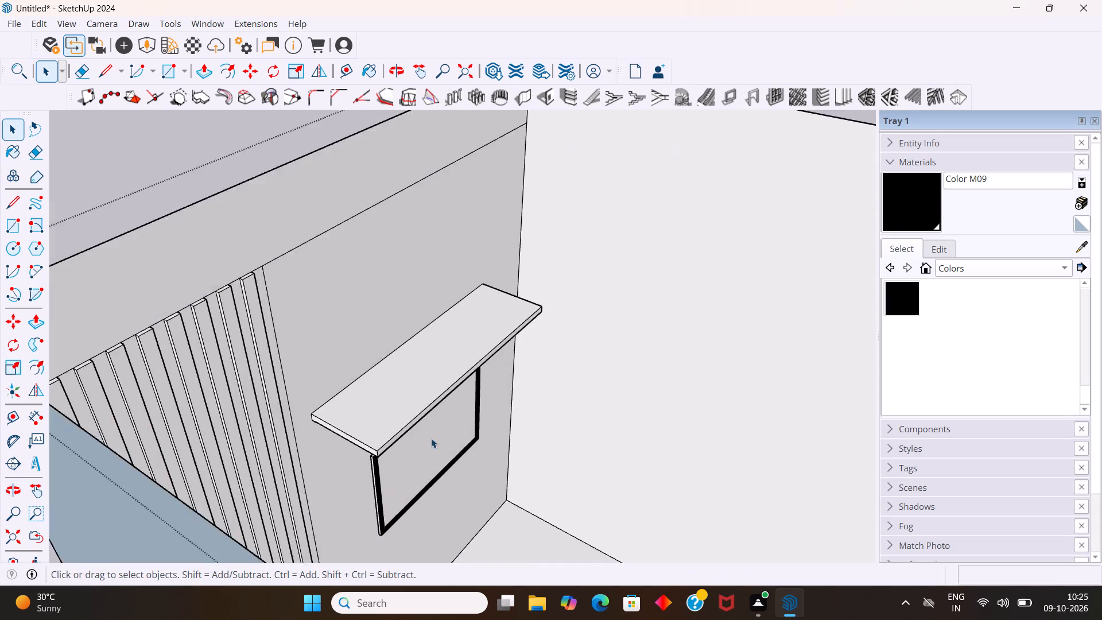
{"action": "scroll", "coordinate": [431, 438], "scroll_direction": "up", "scroll_amount": 2}
{"action": "middle_click_drag", "start_coordinate": [344, 468], "coordinate": [289, 445]}
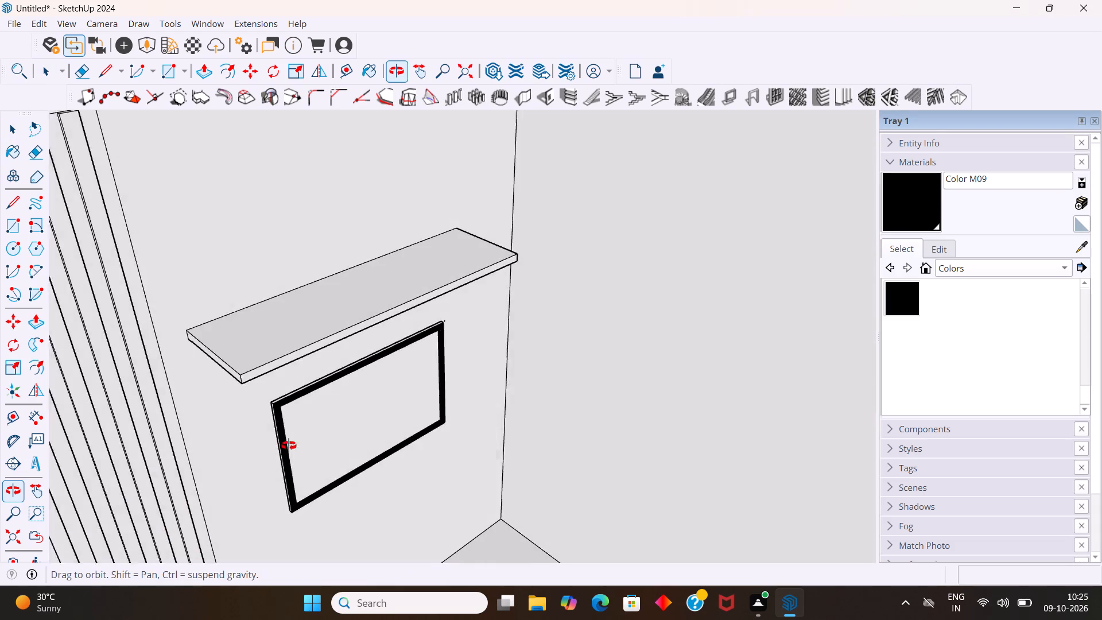
{"action": "middle_click_drag", "start_coordinate": [289, 445], "coordinate": [292, 452]}
{"action": "scroll", "coordinate": [271, 408], "scroll_direction": "up", "scroll_amount": 5}
{"action": "middle_click_drag", "start_coordinate": [243, 396], "coordinate": [319, 354]}
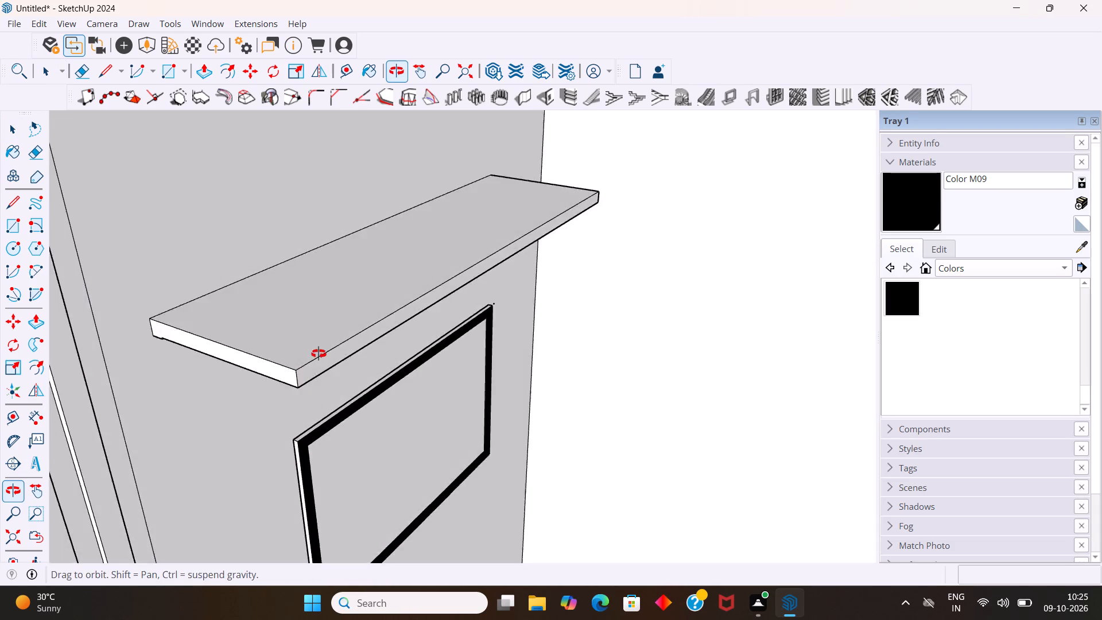
{"action": "middle_click_drag", "start_coordinate": [319, 354], "coordinate": [212, 320]}
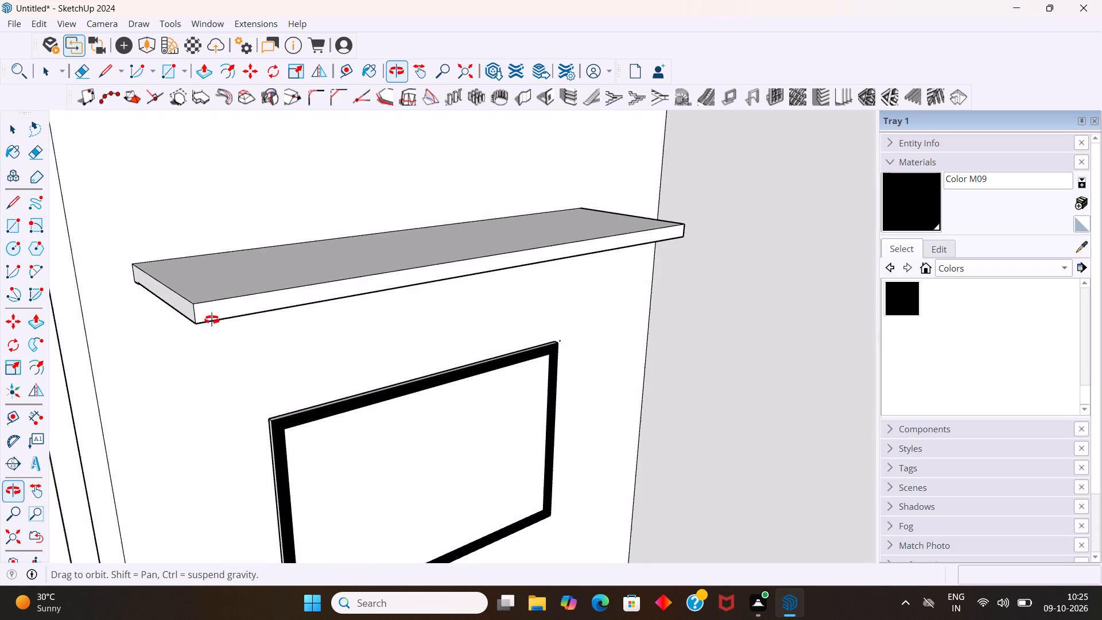
{"action": "middle_click_drag", "start_coordinate": [212, 320], "coordinate": [211, 316]}
{"action": "middle_click", "coordinate": [211, 315]}
{"action": "middle_click_drag", "start_coordinate": [441, 292], "coordinate": [222, 305]}
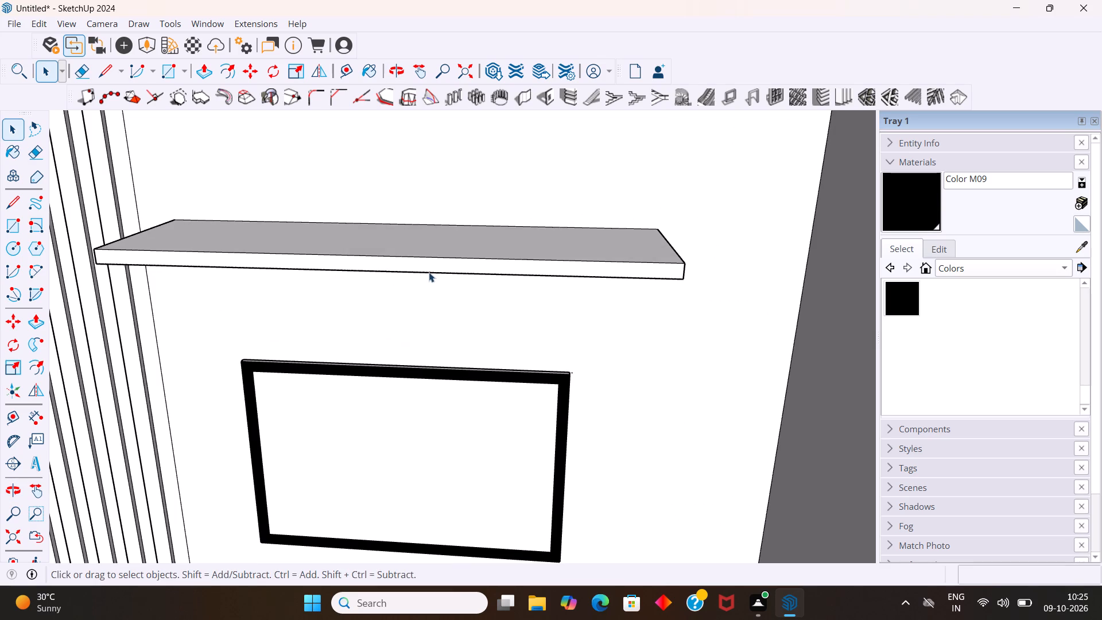
Examine the whole room from its open front, including the back wall features and the upper part of the fluted section.
{"action": "scroll", "coordinate": [587, 175], "scroll_direction": "down", "scroll_amount": 18}
{"action": "middle_click_drag", "start_coordinate": [616, 246], "coordinate": [587, 239]}
{"action": "scroll", "coordinate": [625, 166], "scroll_direction": "down", "scroll_amount": 5}
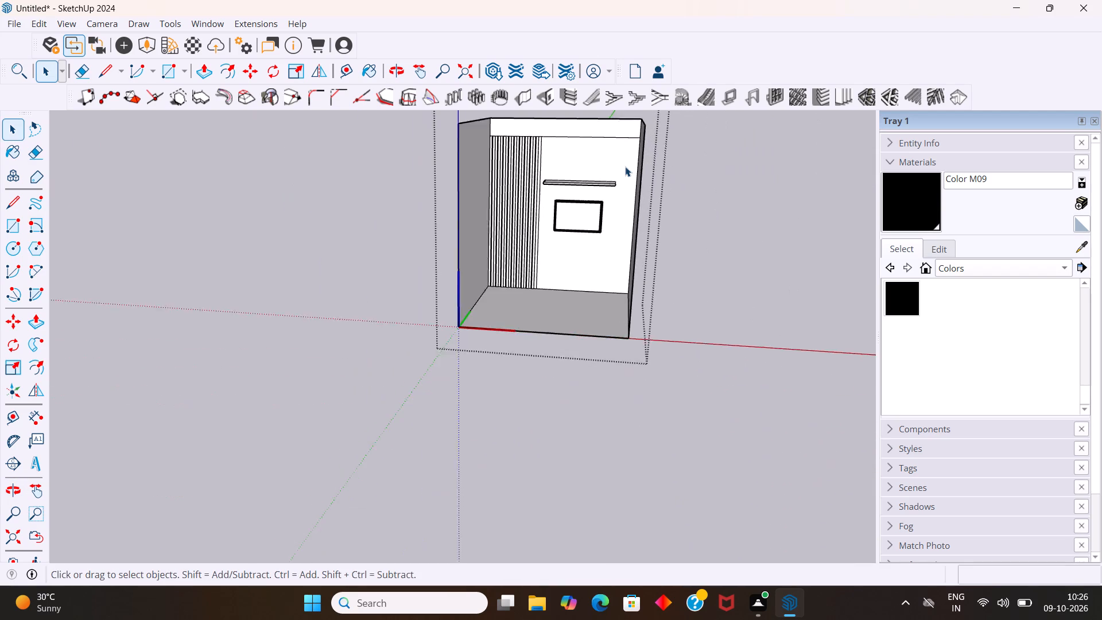
{"action": "scroll", "coordinate": [575, 163], "scroll_direction": "up", "scroll_amount": 8}
{"action": "middle_click_drag", "start_coordinate": [564, 165], "coordinate": [584, 199]}
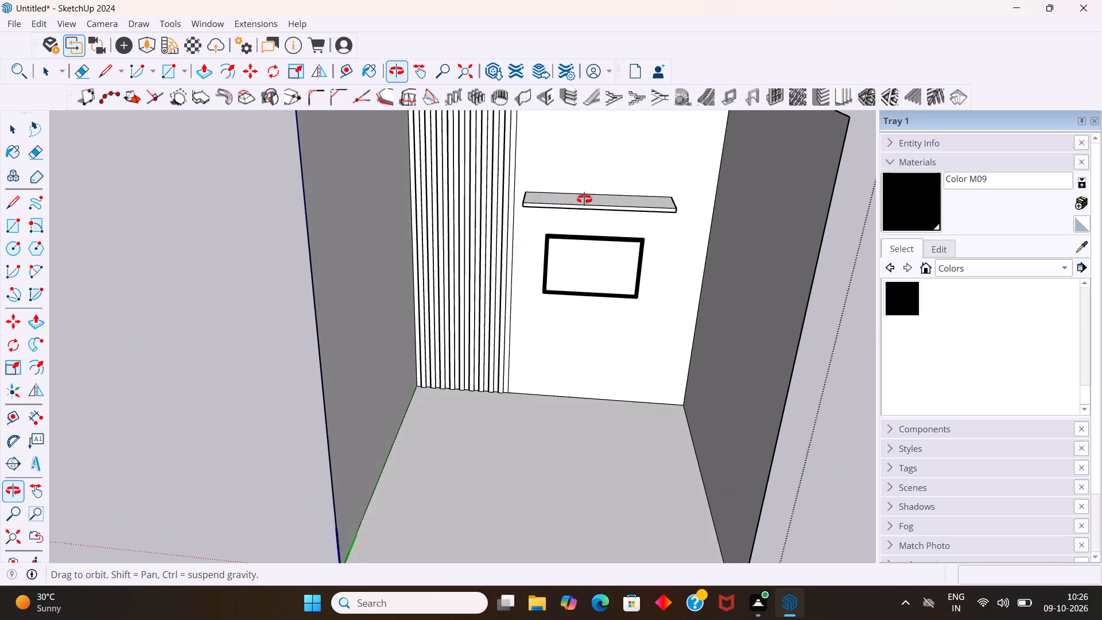
{"action": "middle_click_drag", "start_coordinate": [584, 199], "coordinate": [595, 176]}
{"action": "middle_click", "coordinate": [595, 176]}
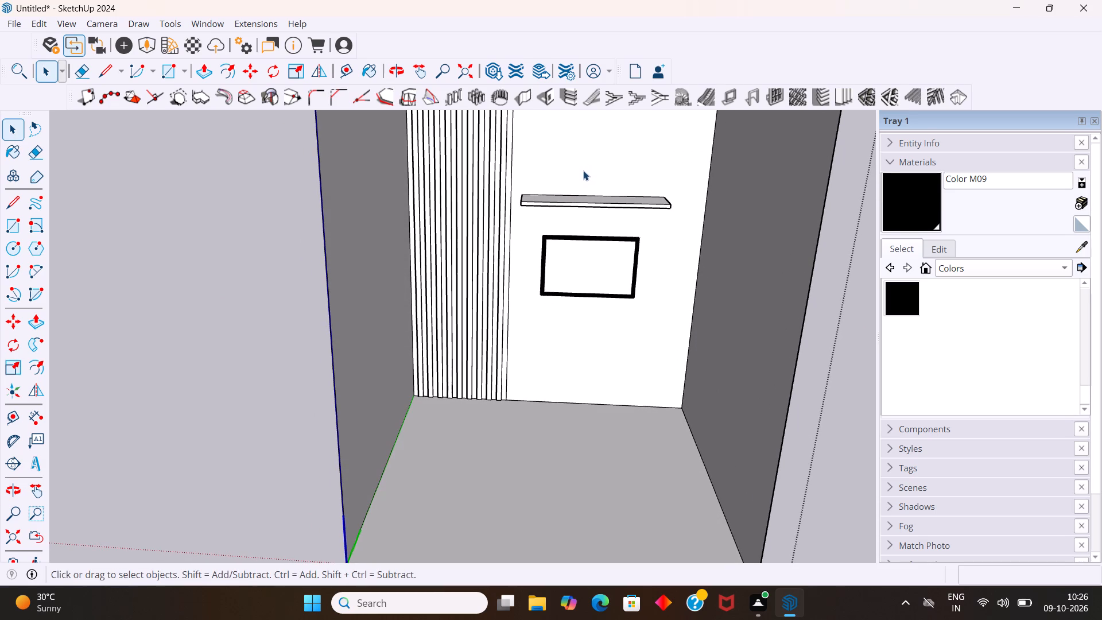
{"action": "scroll", "coordinate": [593, 162], "scroll_direction": "up", "scroll_amount": 1}
{"action": "scroll", "coordinate": [554, 176], "scroll_direction": "down", "scroll_amount": 9}
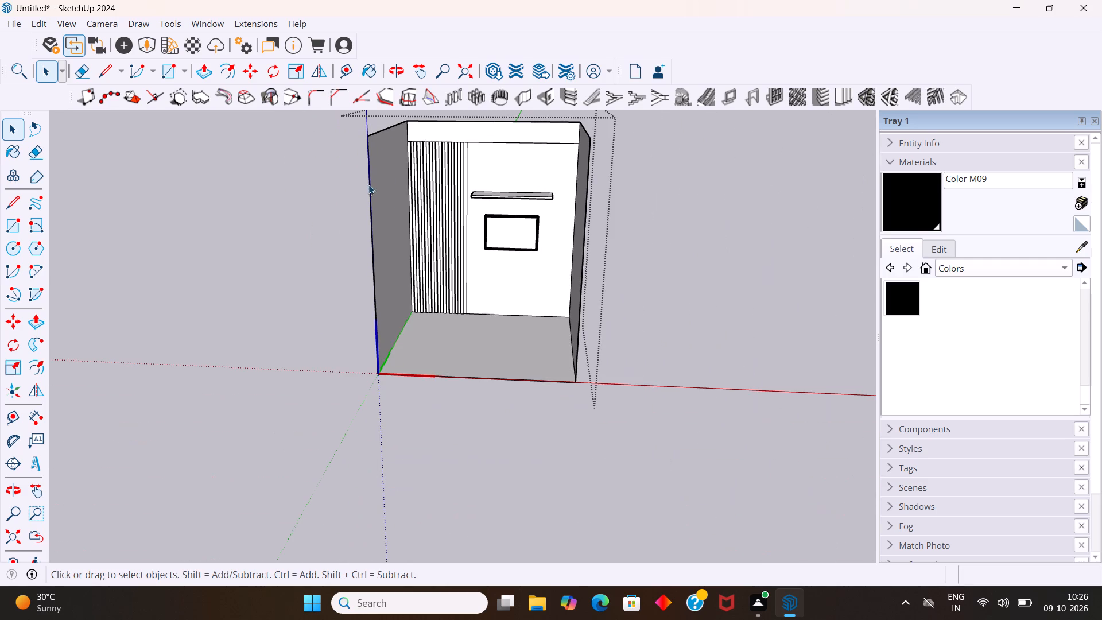
{"action": "scroll", "coordinate": [422, 99], "scroll_direction": "up", "scroll_amount": 16}
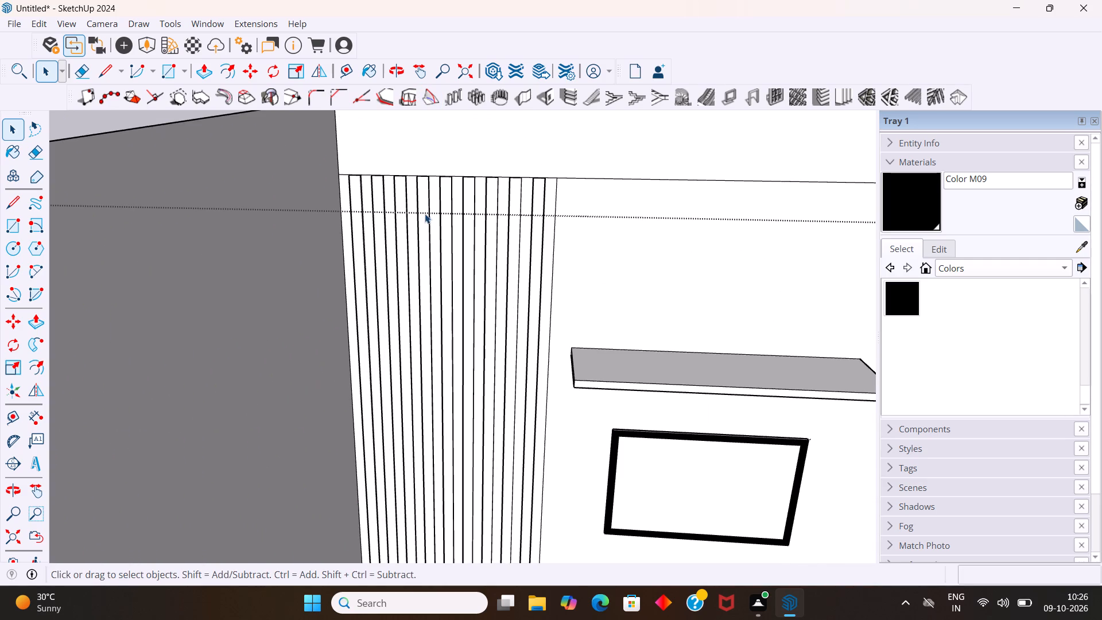
Push/Pull all nine raised flutes back flush with the back wall.
{"action": "key", "text": "p"}
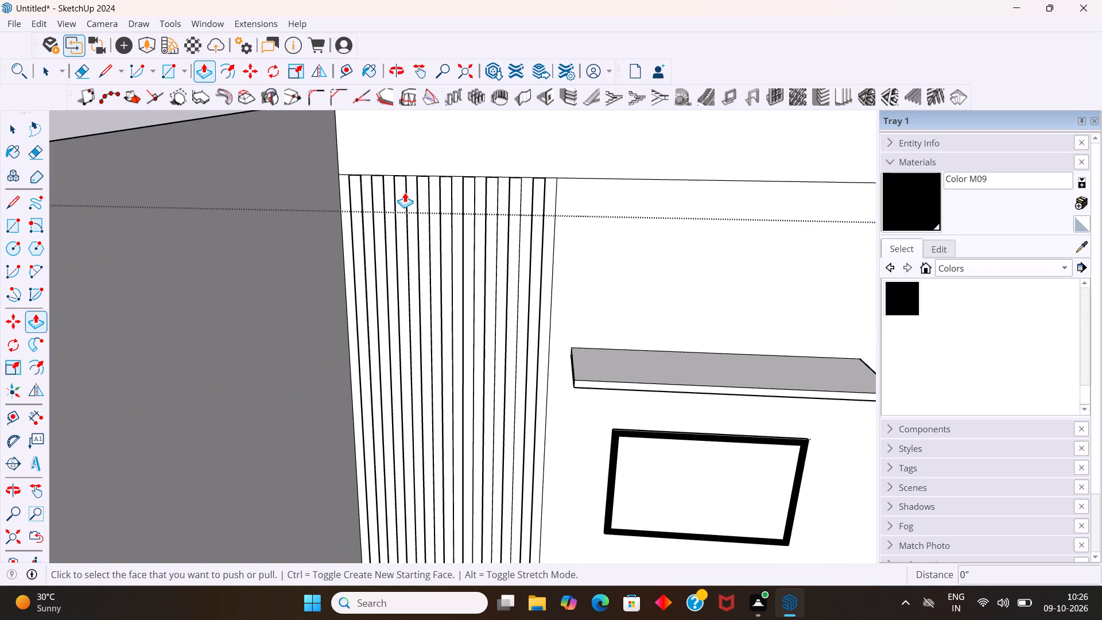
{"action": "scroll", "coordinate": [402, 189], "scroll_direction": "up", "scroll_amount": 4}
{"action": "middle_click_drag", "start_coordinate": [385, 179], "coordinate": [423, 291]}
{"action": "scroll", "coordinate": [350, 204], "scroll_direction": "up", "scroll_amount": 4}
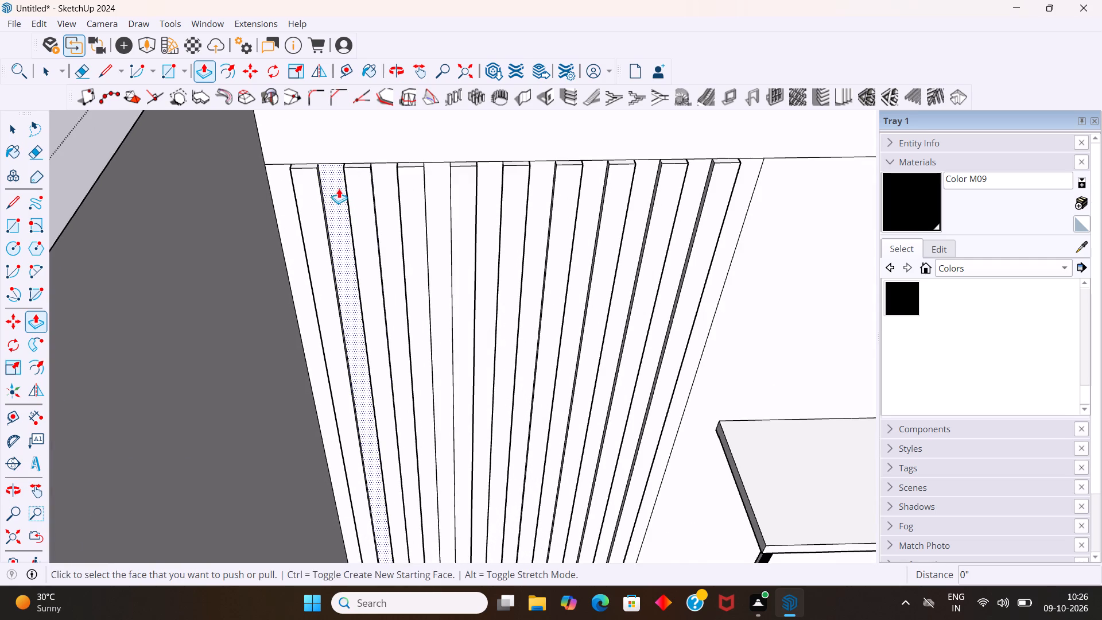
{"action": "scroll", "coordinate": [336, 187], "scroll_direction": "up", "scroll_amount": 4}
{"action": "left_click_drag", "start_coordinate": [304, 194], "coordinate": [320, 191]}
{"action": "double_click", "coordinate": [371, 206]}
{"action": "double_click", "coordinate": [446, 226]}
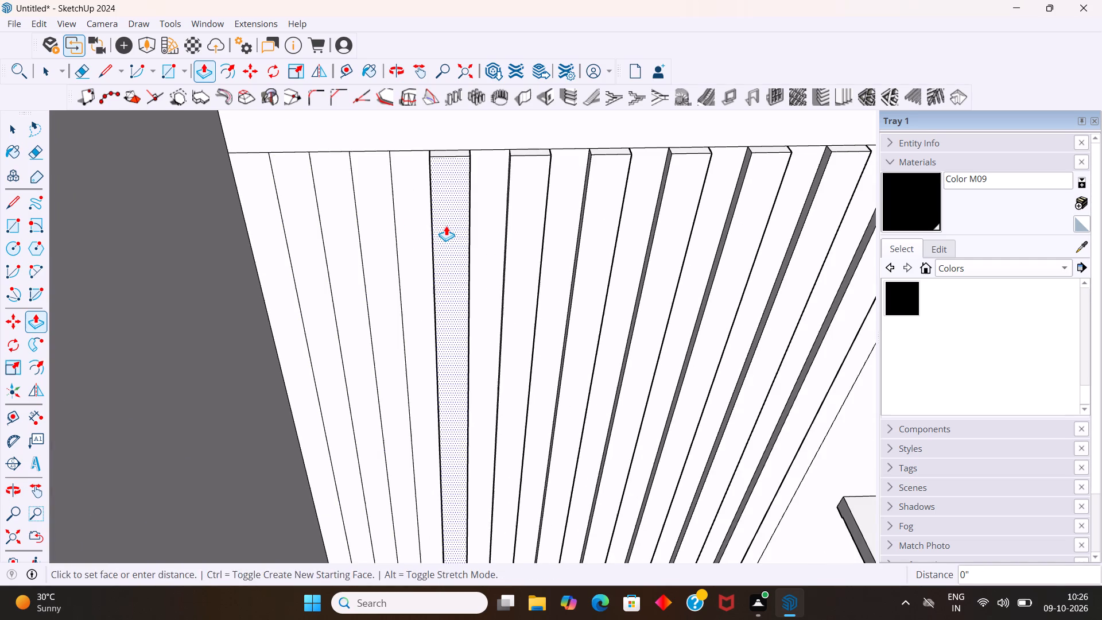
{"action": "double_click", "coordinate": [522, 227]}
{"action": "double_click", "coordinate": [595, 229]}
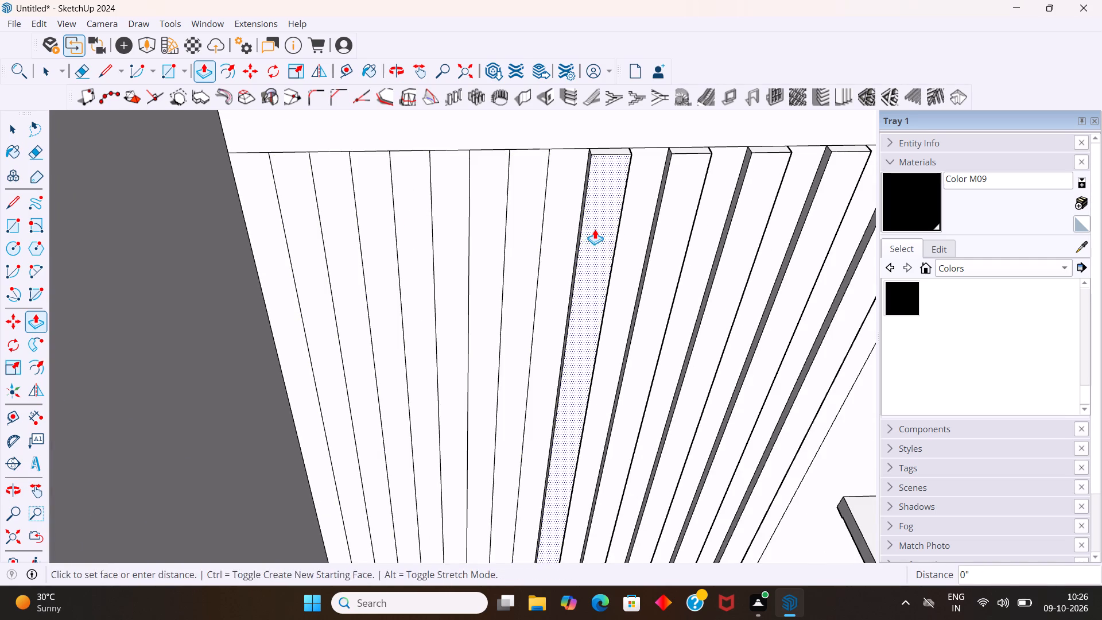
{"action": "scroll", "coordinate": [587, 227], "scroll_direction": "down", "scroll_amount": 9}
{"action": "scroll", "coordinate": [717, 209], "scroll_direction": "up", "scroll_amount": 9}
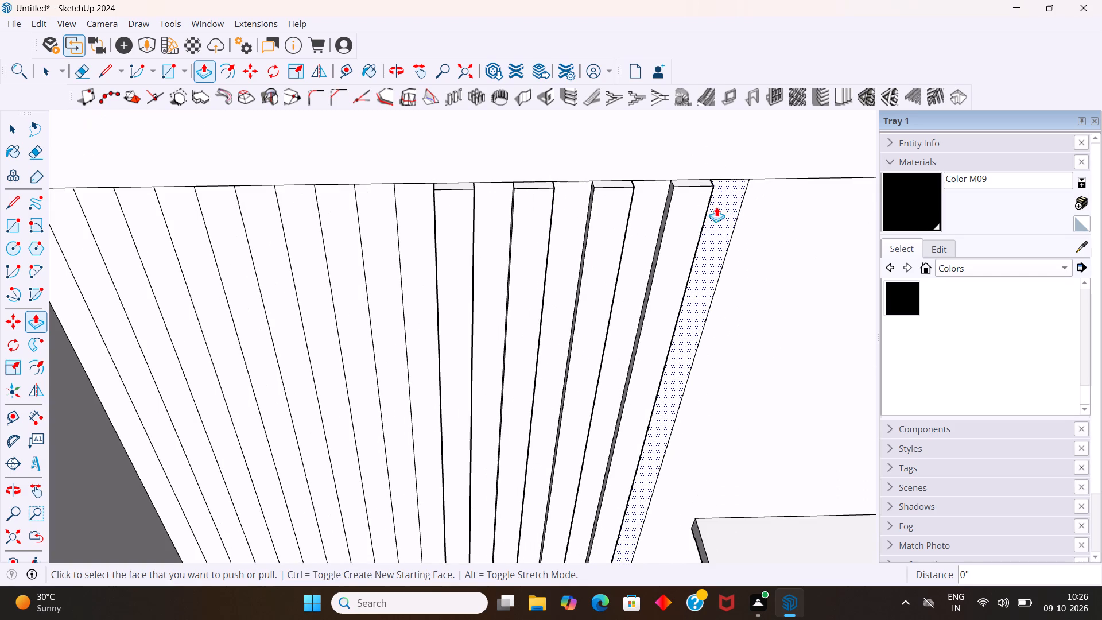
{"action": "double_click", "coordinate": [691, 217]}
{"action": "double_click", "coordinate": [611, 244]}
{"action": "double_click", "coordinate": [533, 258]}
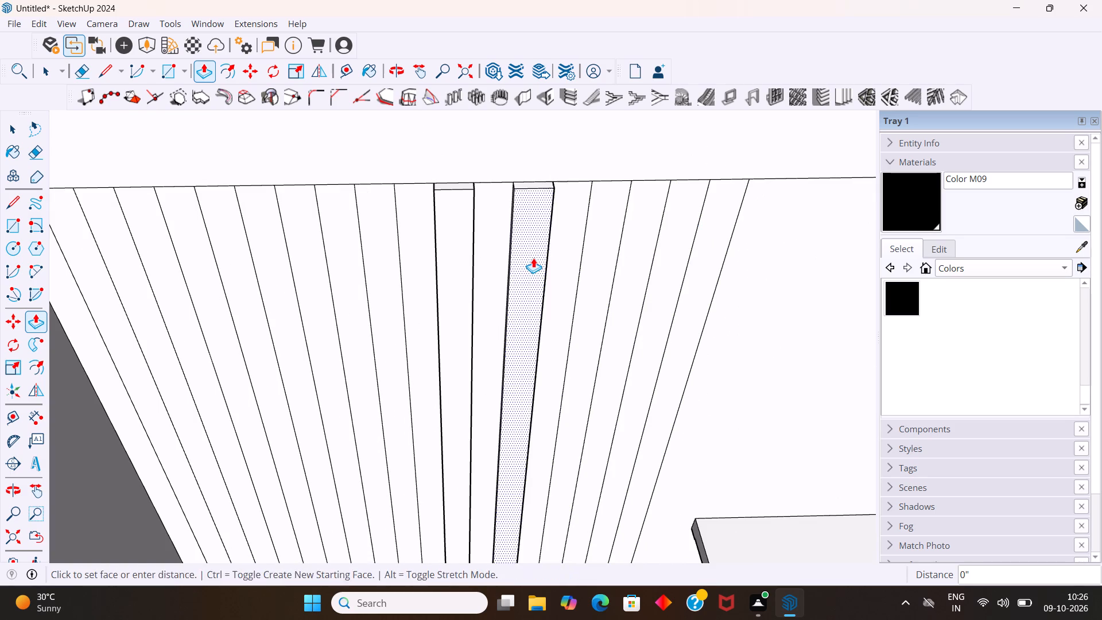
{"action": "double_click", "coordinate": [461, 284]}
{"action": "key", "text": "space"}
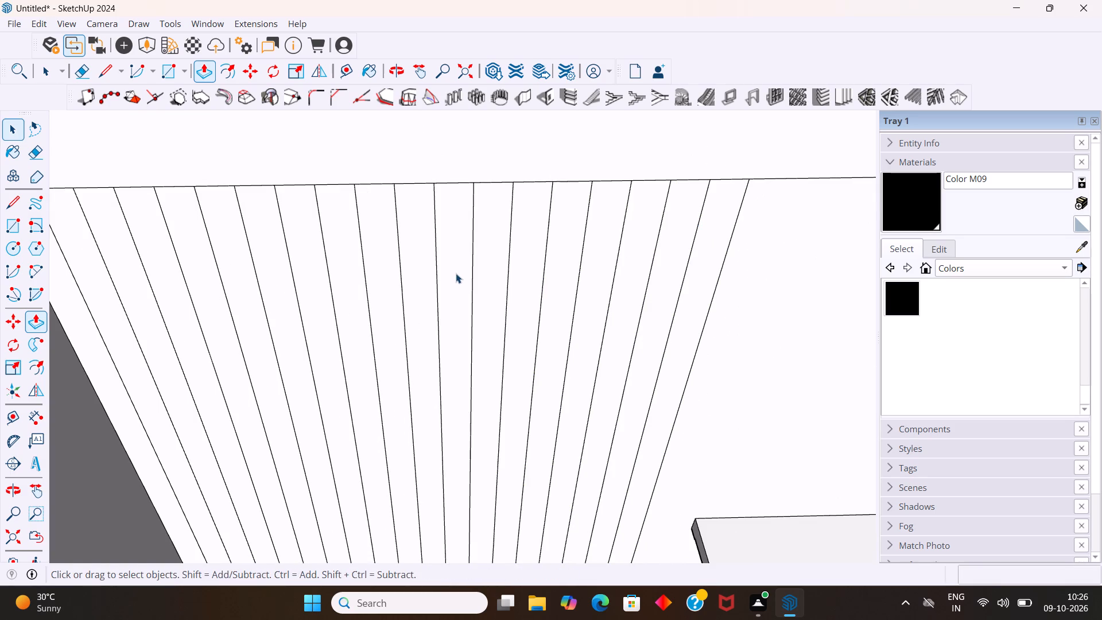
Draw a rectangle about 6' 2" high and 2' 1" wide on the flute strips from floor level, leaving three strips on each side.
{"action": "scroll", "coordinate": [452, 269], "scroll_direction": "down", "scroll_amount": 10}
{"action": "scroll", "coordinate": [495, 387], "scroll_direction": "down", "scroll_amount": 5}
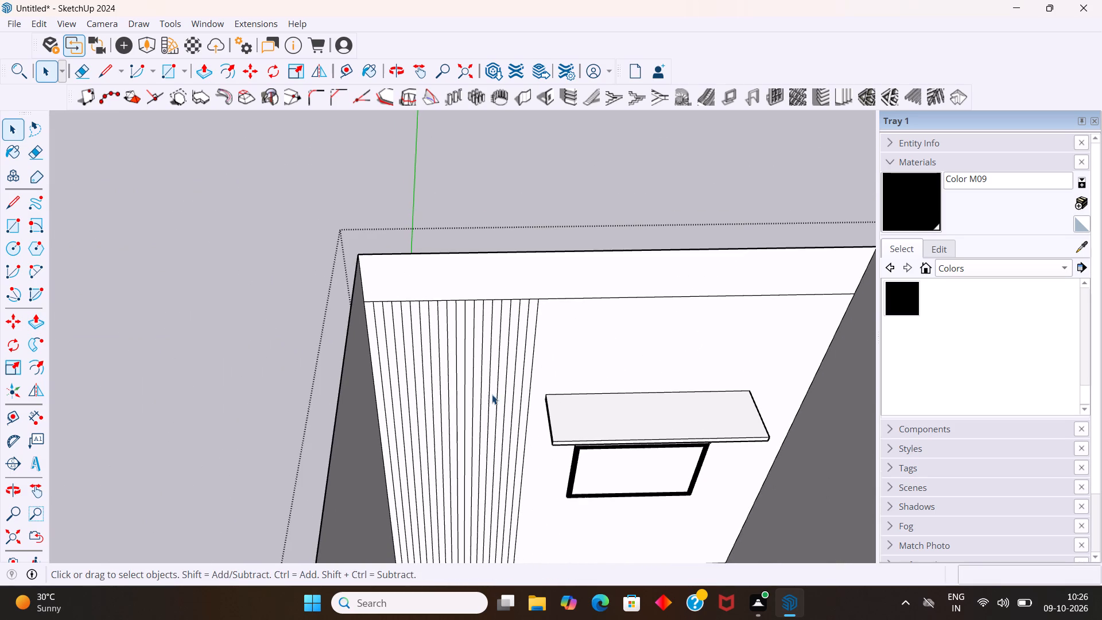
{"action": "scroll", "coordinate": [492, 394], "scroll_direction": "down", "scroll_amount": 1}
{"action": "middle_click_drag", "start_coordinate": [492, 394], "coordinate": [480, 329]}
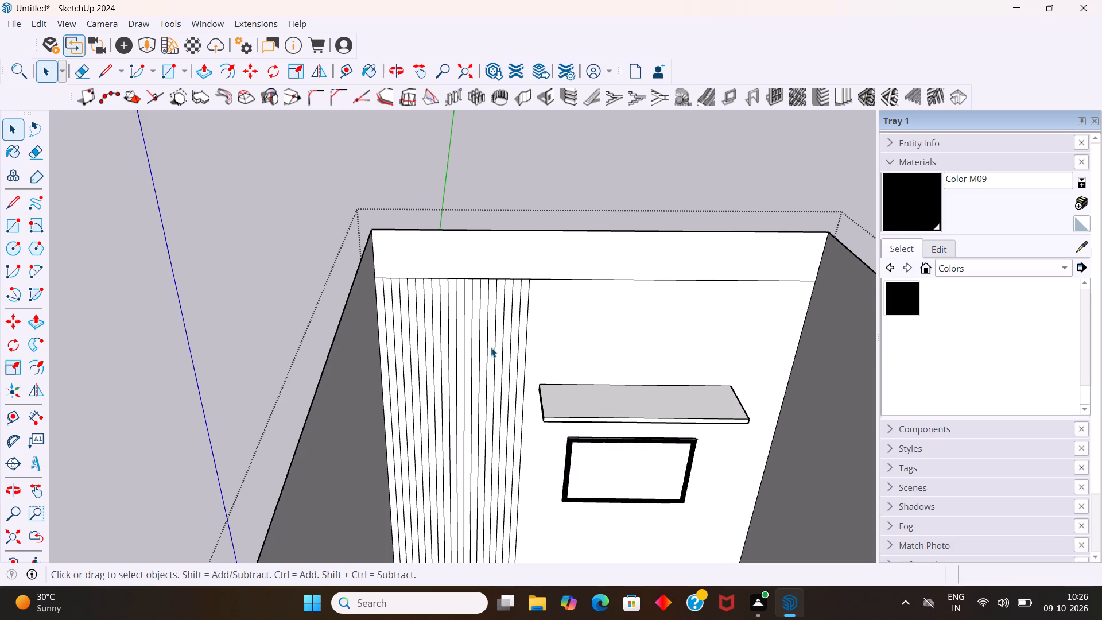
{"action": "scroll", "coordinate": [480, 308], "scroll_direction": "down", "scroll_amount": 8}
{"action": "middle_click_drag", "start_coordinate": [479, 482], "coordinate": [479, 422]}
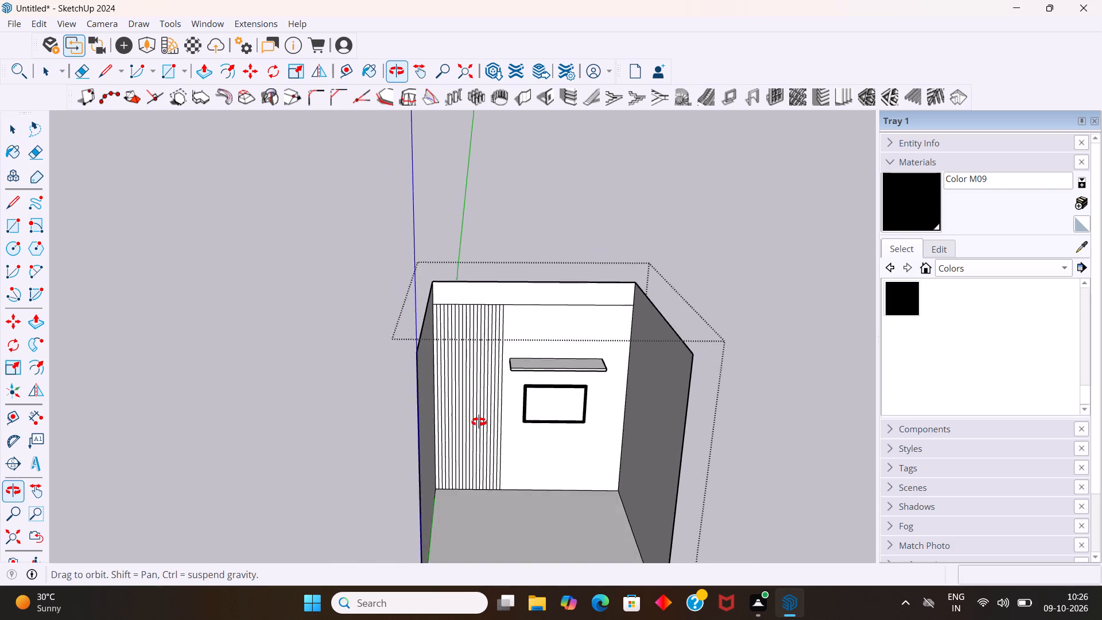
{"action": "middle_click_drag", "start_coordinate": [479, 422], "coordinate": [478, 411]}
{"action": "scroll", "coordinate": [461, 449], "scroll_direction": "up", "scroll_amount": 5}
{"action": "scroll", "coordinate": [462, 447], "scroll_direction": "down", "scroll_amount": 3}
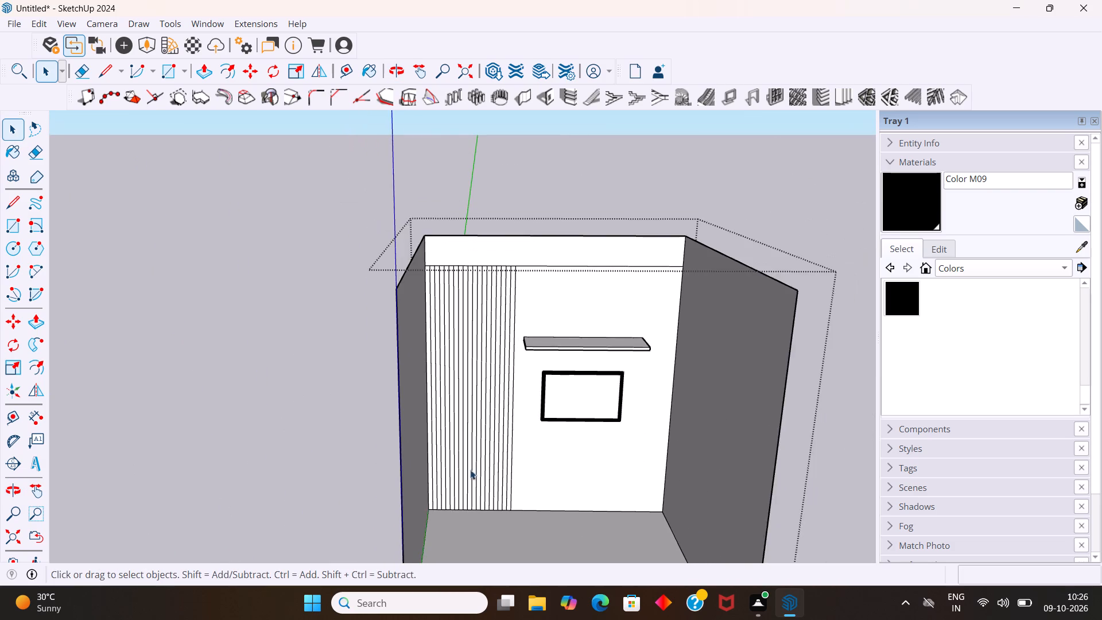
{"action": "scroll", "coordinate": [473, 483], "scroll_direction": "up", "scroll_amount": 5}
{"action": "key", "text": "r"}
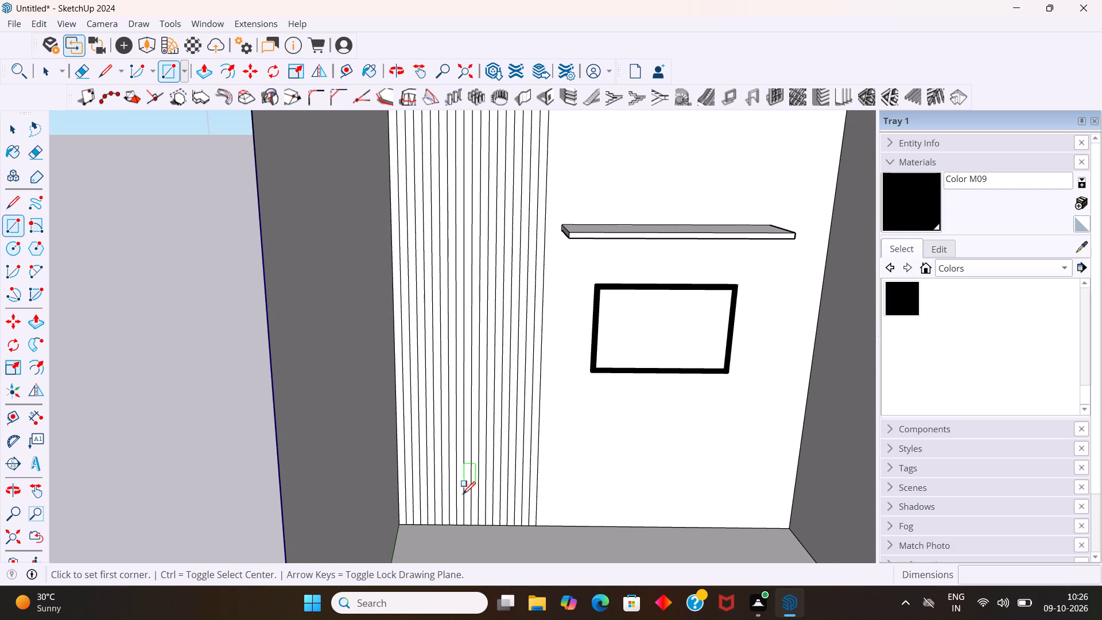
{"action": "left_click", "coordinate": [421, 526]}
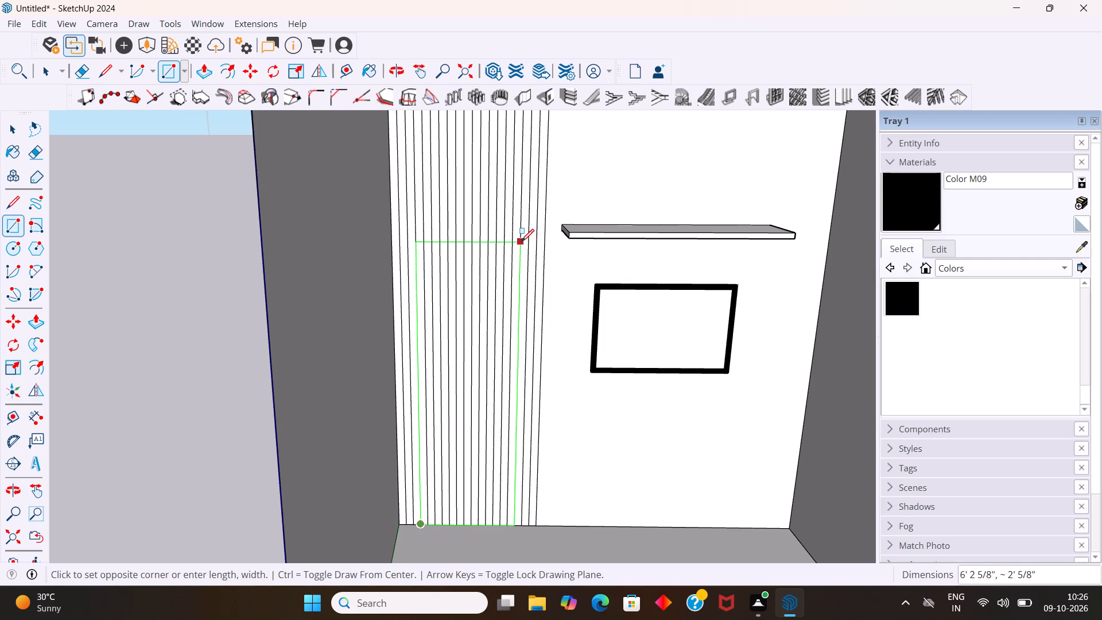
{"action": "middle_click_drag", "start_coordinate": [514, 269], "coordinate": [496, 217]}
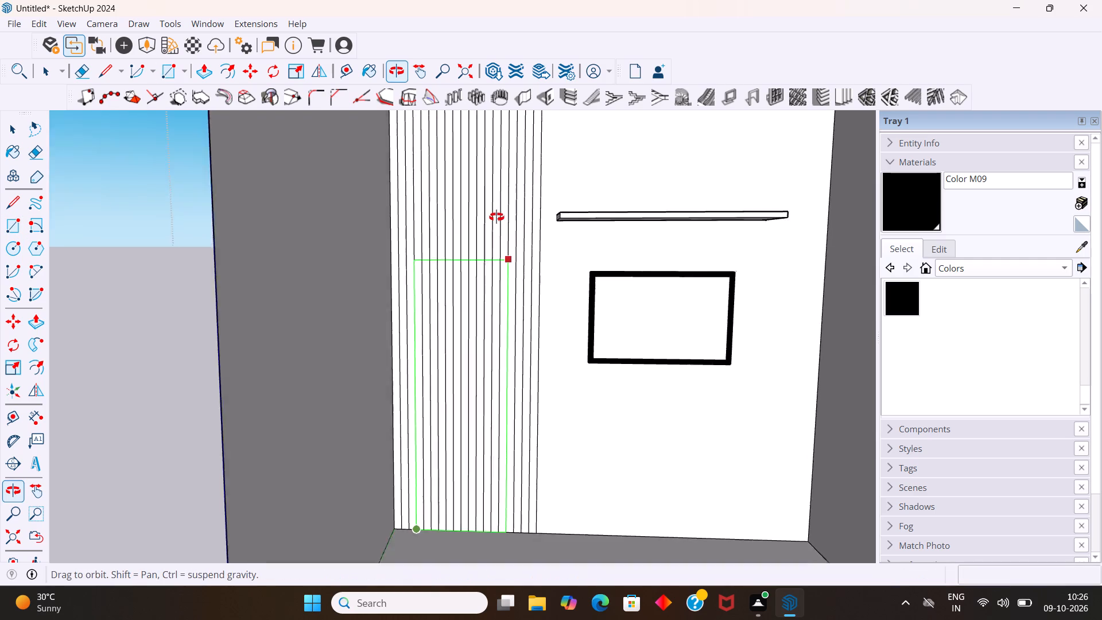
{"action": "middle_click_drag", "start_coordinate": [496, 217], "coordinate": [492, 197]}
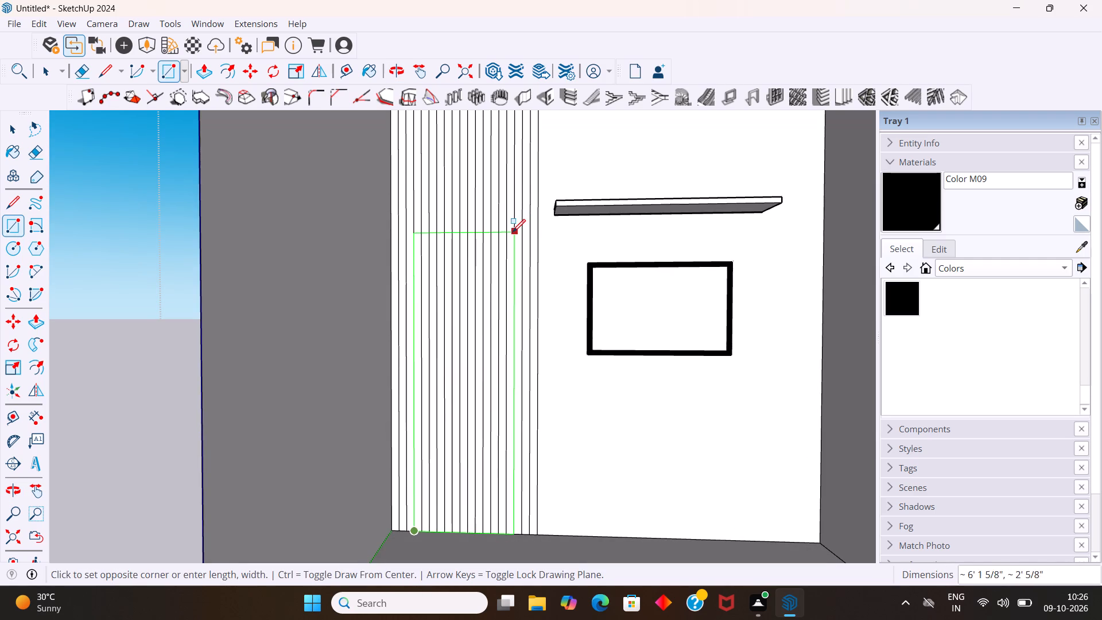
{"action": "left_click", "coordinate": [511, 231]}
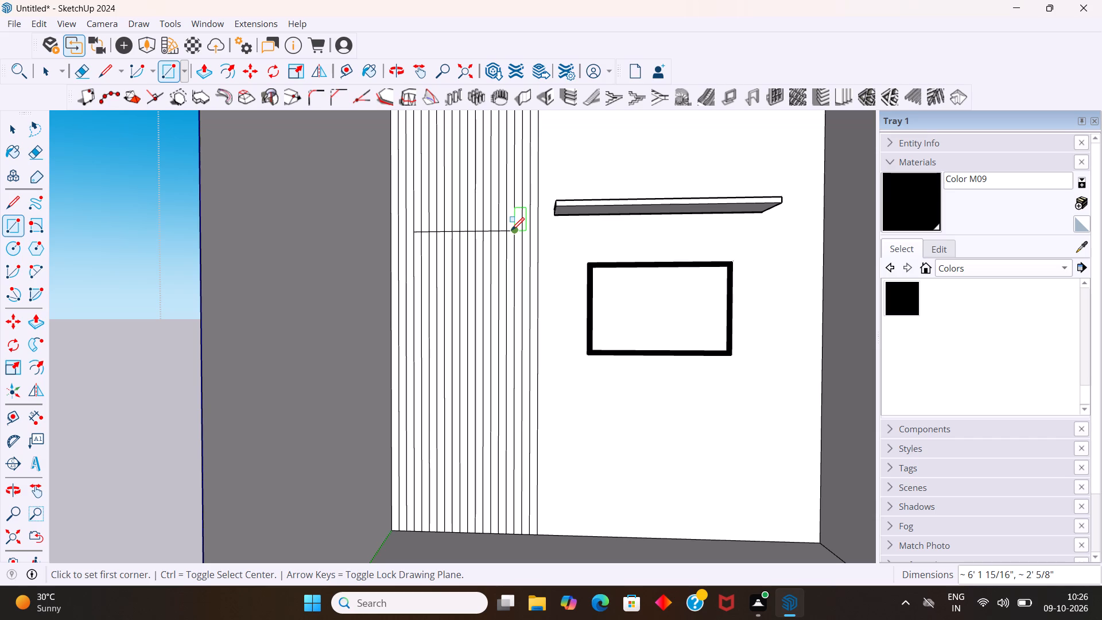
{"action": "key", "text": "space"}
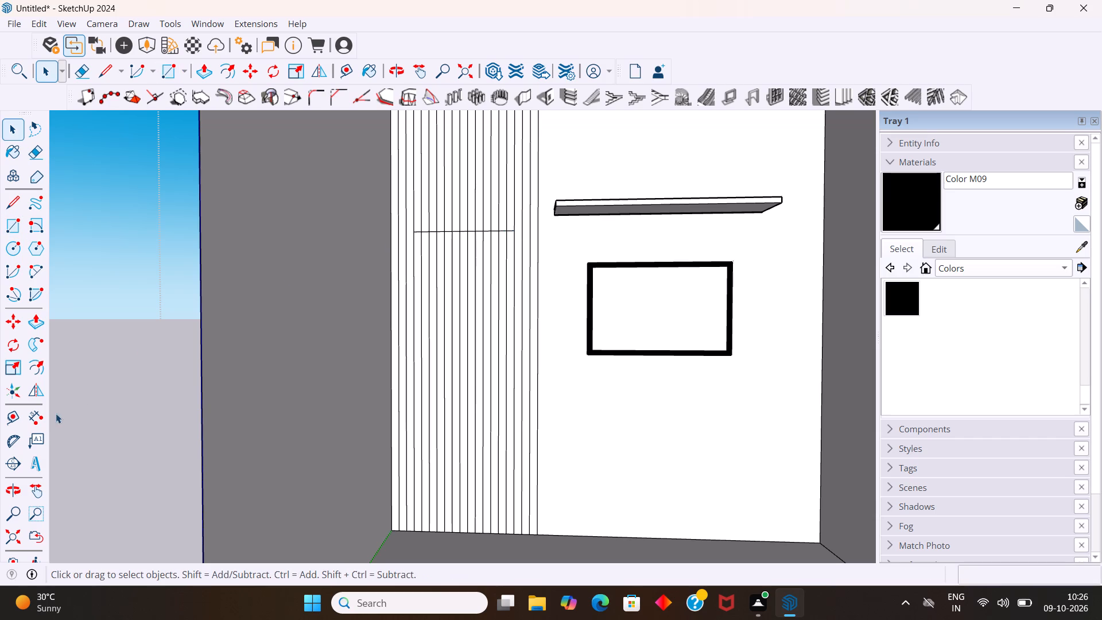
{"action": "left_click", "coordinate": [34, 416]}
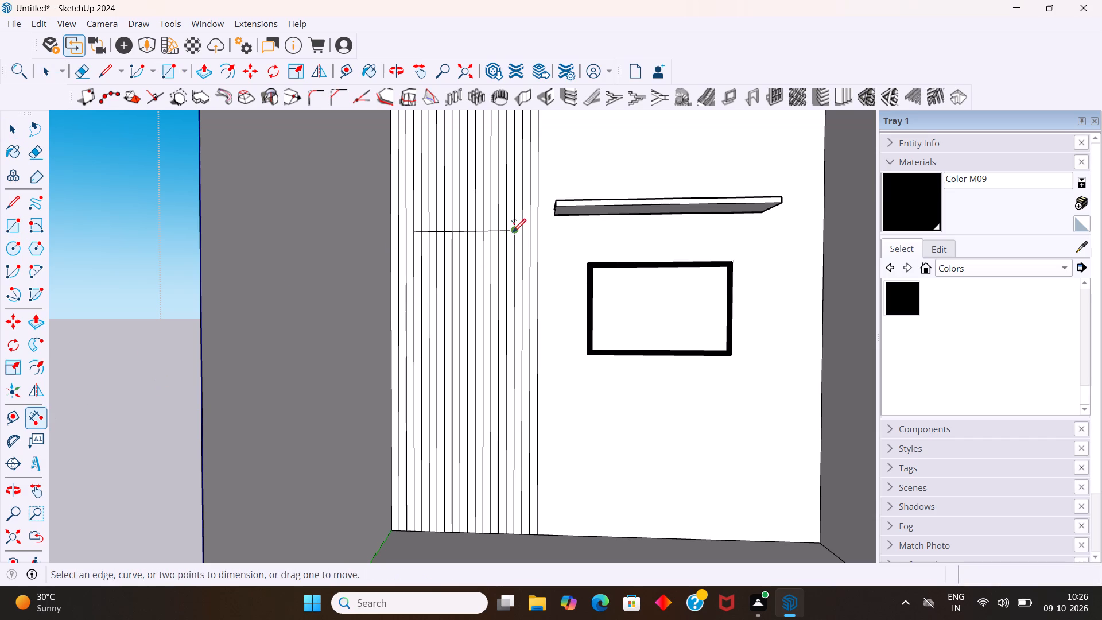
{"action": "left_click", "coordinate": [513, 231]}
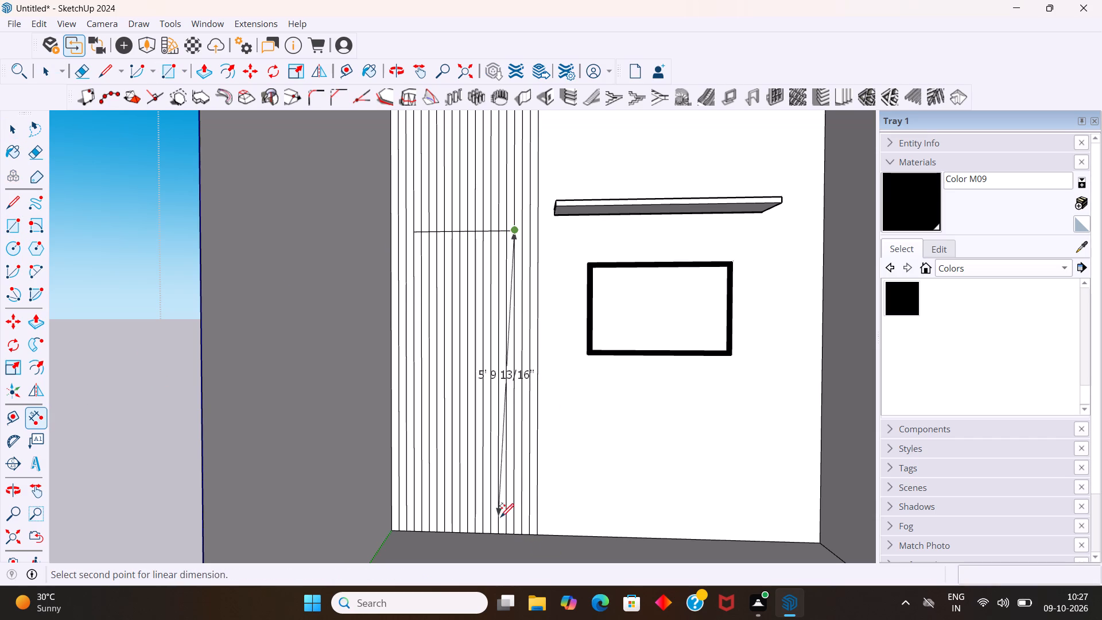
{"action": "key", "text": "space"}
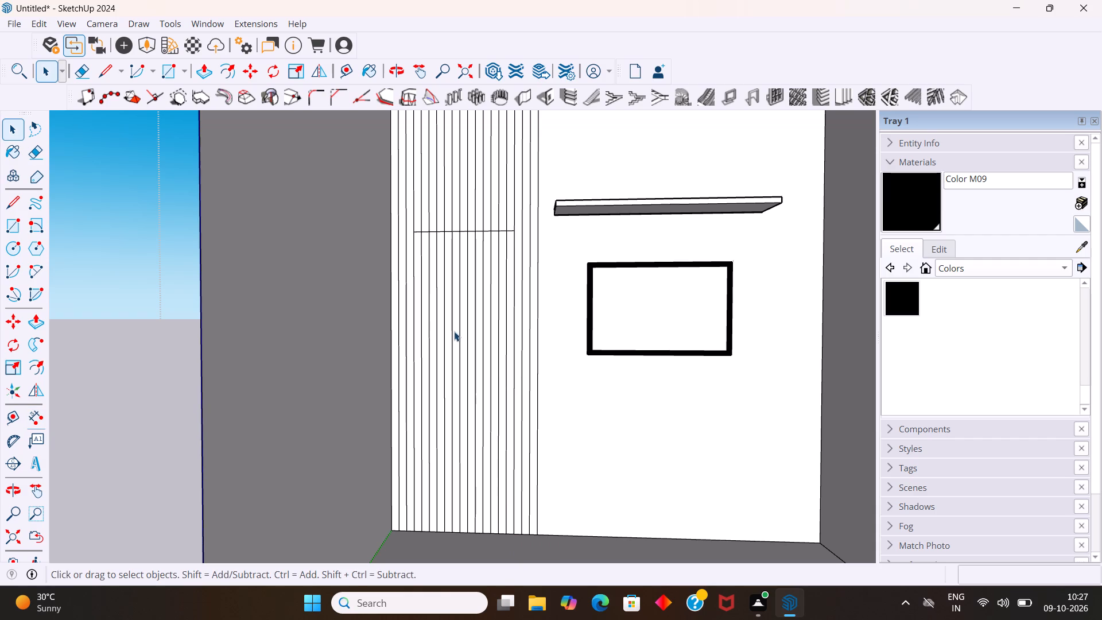
Erase the vertical flute lines inside the rectangle to leave one blank face.
{"action": "key", "text": "e"}
{"action": "scroll", "coordinate": [452, 310], "scroll_direction": "up", "scroll_amount": 7}
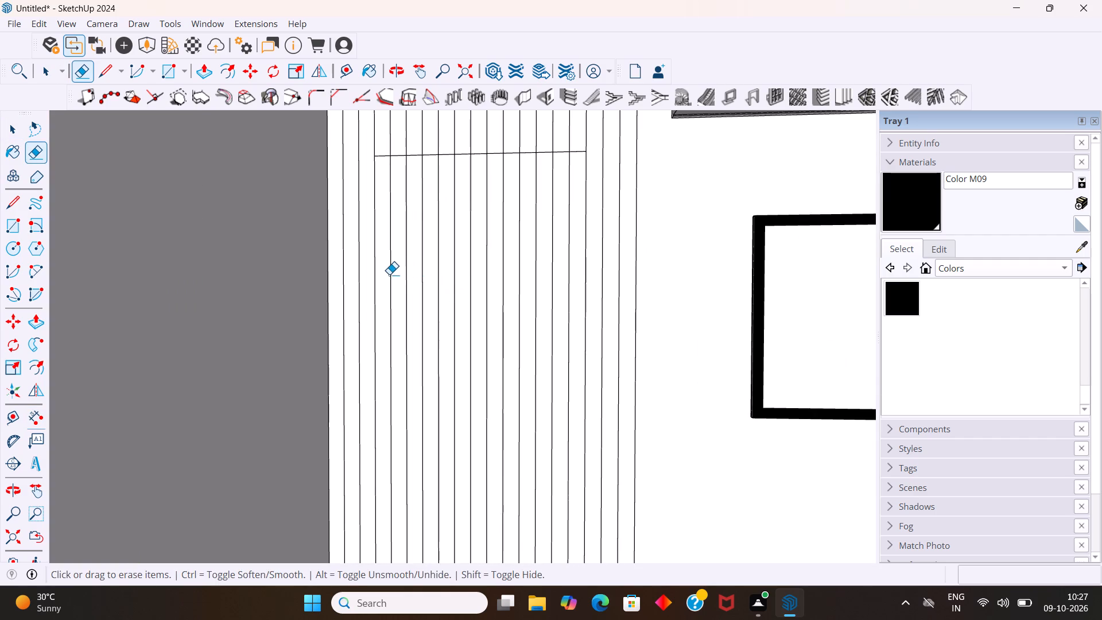
{"action": "left_click_drag", "start_coordinate": [389, 274], "coordinate": [546, 275]}
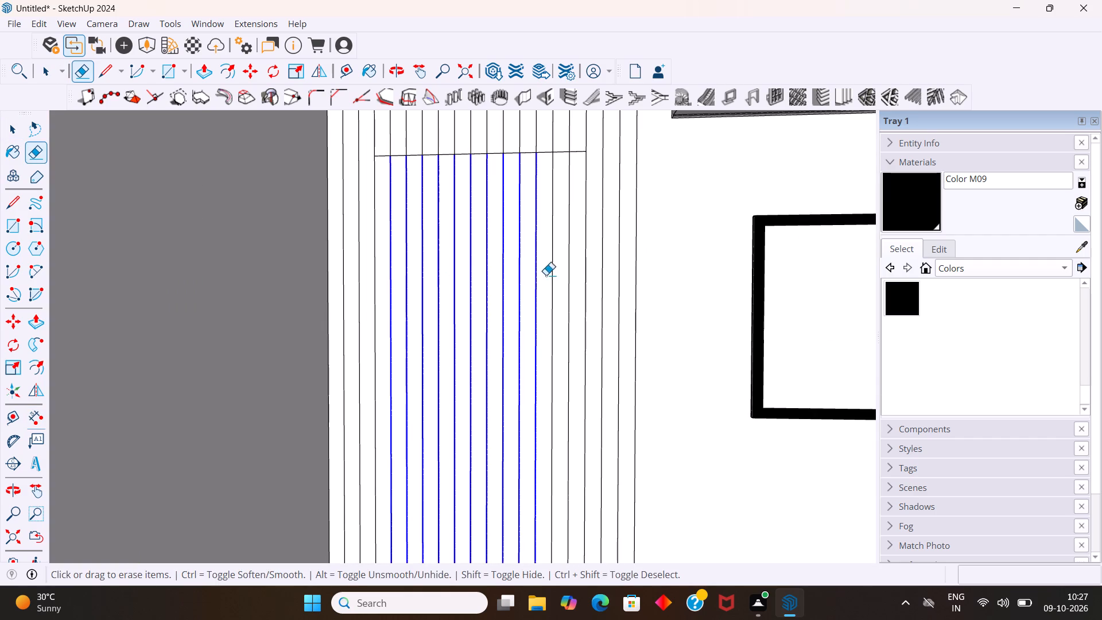
{"action": "left_click_drag", "start_coordinate": [546, 275], "coordinate": [565, 275]}
{"action": "left_click_drag", "start_coordinate": [565, 276], "coordinate": [575, 282]}
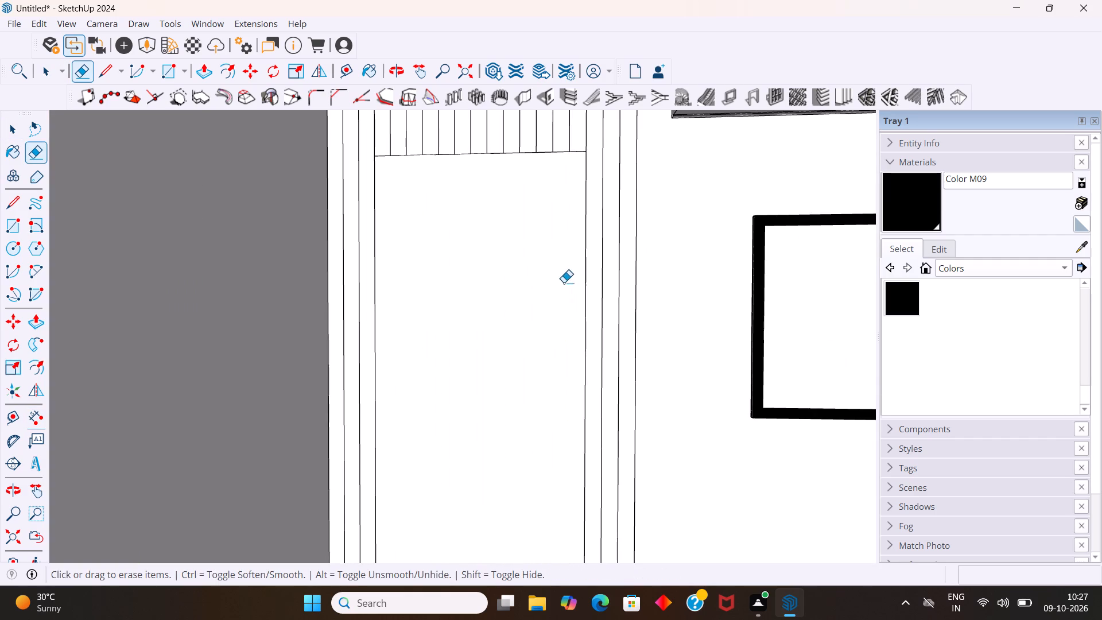
{"action": "key", "text": "space"}
{"action": "scroll", "coordinate": [491, 277], "scroll_direction": "down", "scroll_amount": 11}
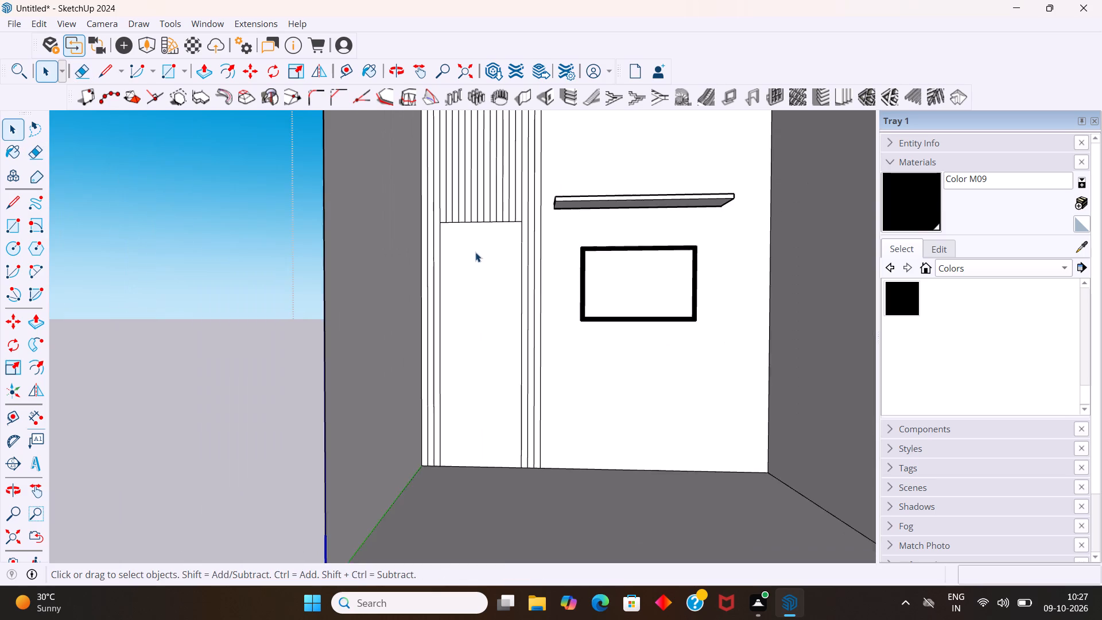
{"action": "scroll", "coordinate": [475, 251], "scroll_direction": "down", "scroll_amount": 4}
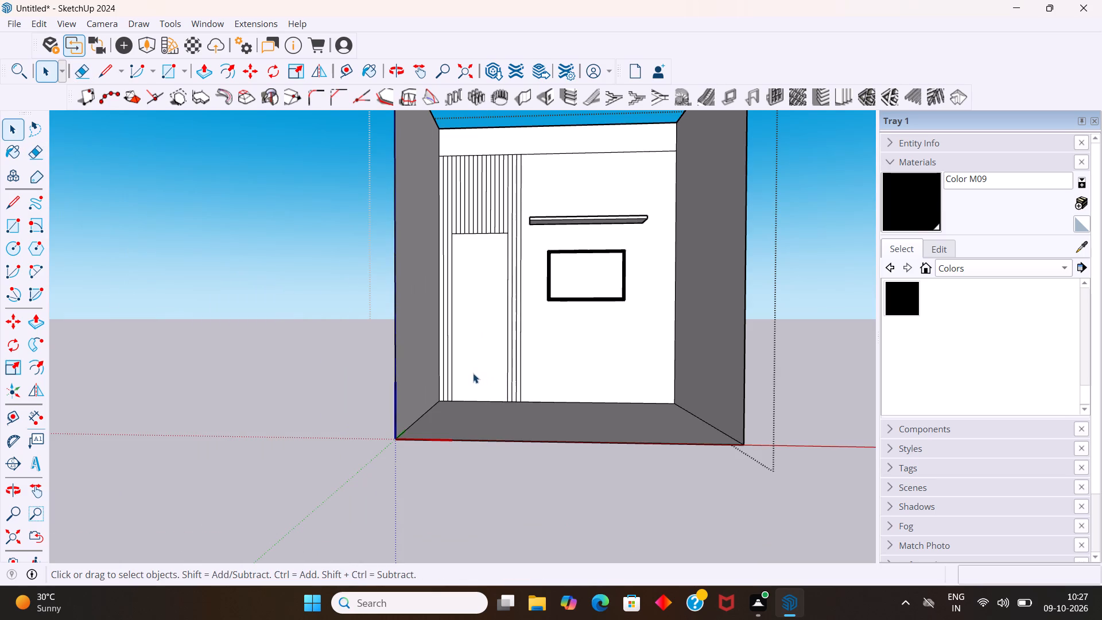
Pull the flute strip adjoining the side wall out 0.5" with Push/Pull.
{"action": "scroll", "coordinate": [457, 262], "scroll_direction": "up", "scroll_amount": 8}
{"action": "scroll", "coordinate": [426, 195], "scroll_direction": "up", "scroll_amount": 2}
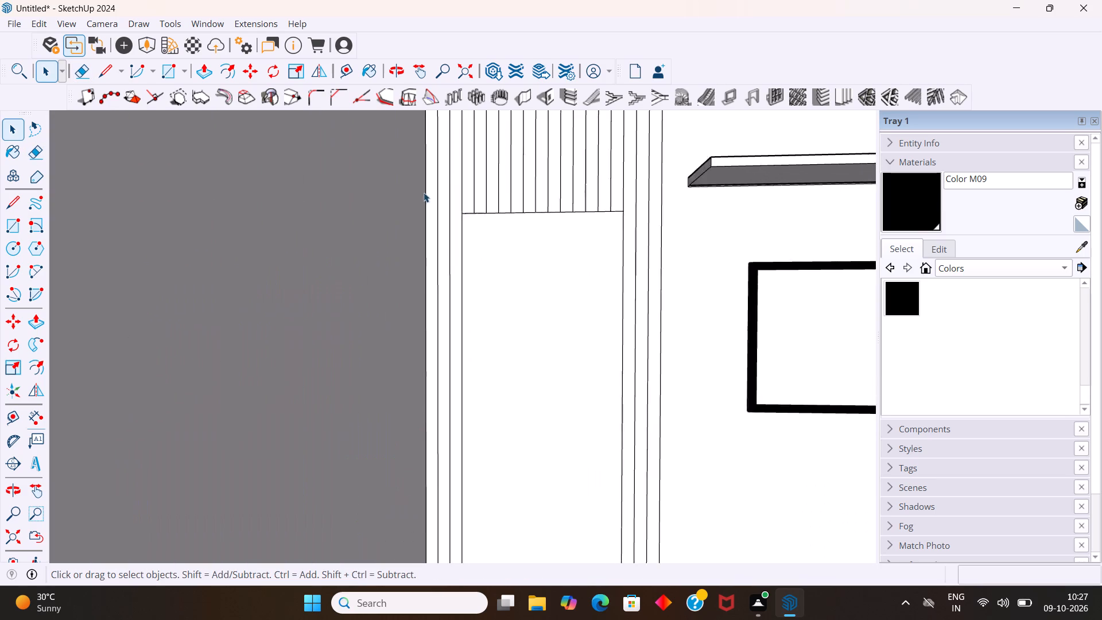
{"action": "scroll", "coordinate": [424, 192], "scroll_direction": "up", "scroll_amount": 2}
{"action": "middle_click_drag", "start_coordinate": [434, 221], "coordinate": [443, 301]}
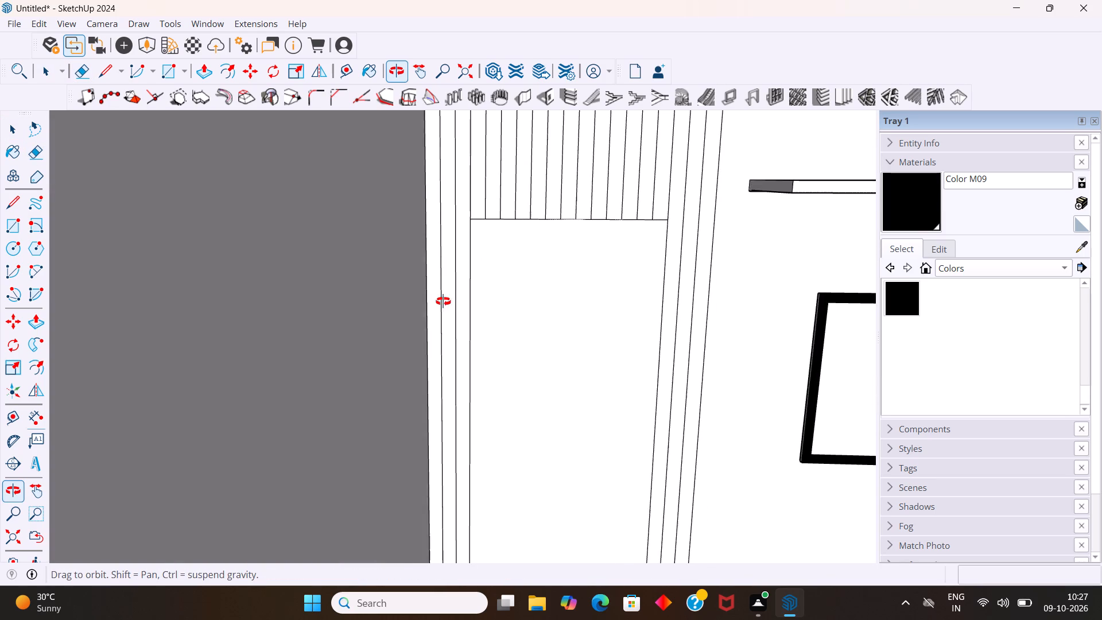
{"action": "middle_click_drag", "start_coordinate": [443, 301], "coordinate": [443, 361]}
{"action": "left_click", "coordinate": [446, 262]}
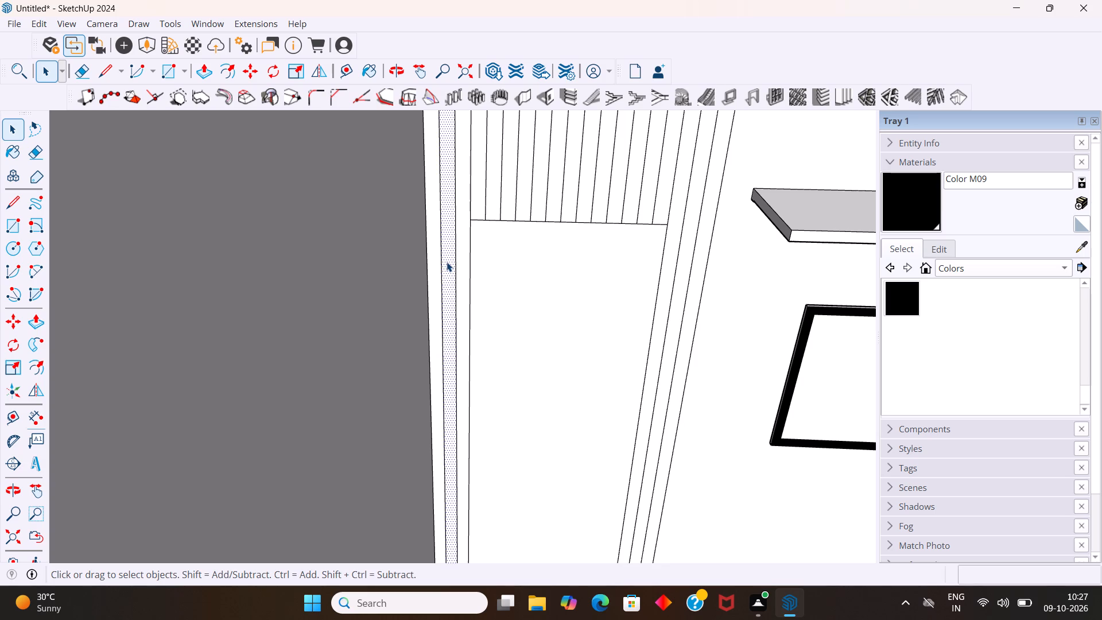
{"action": "left_click", "coordinate": [432, 276]}
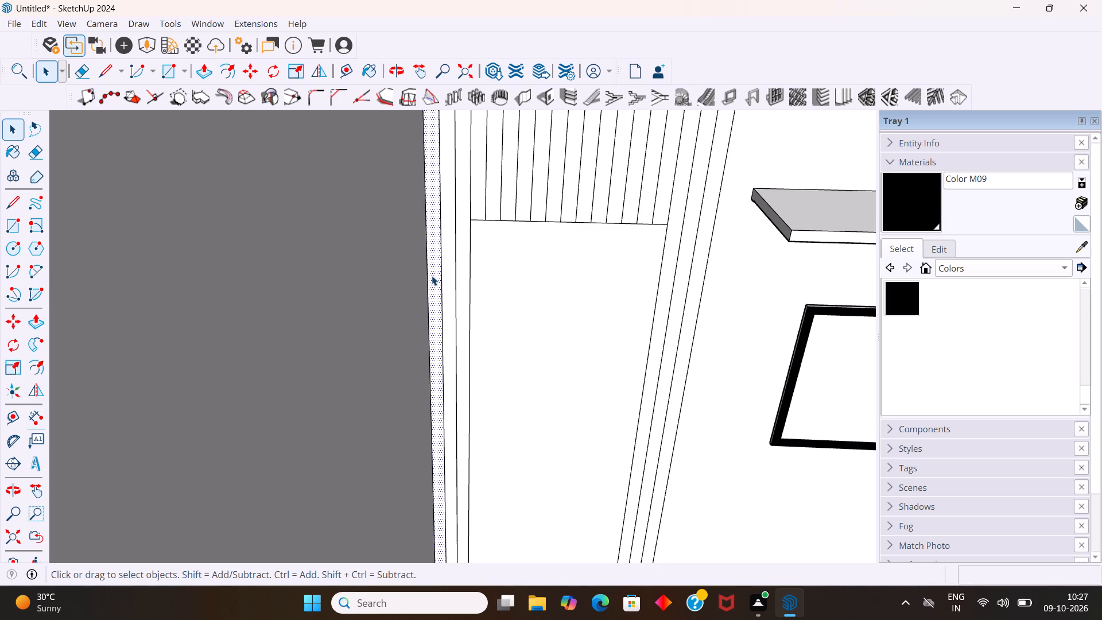
{"action": "key", "text": "p"}
{"action": "left_click_drag", "start_coordinate": [432, 276], "coordinate": [436, 285]}
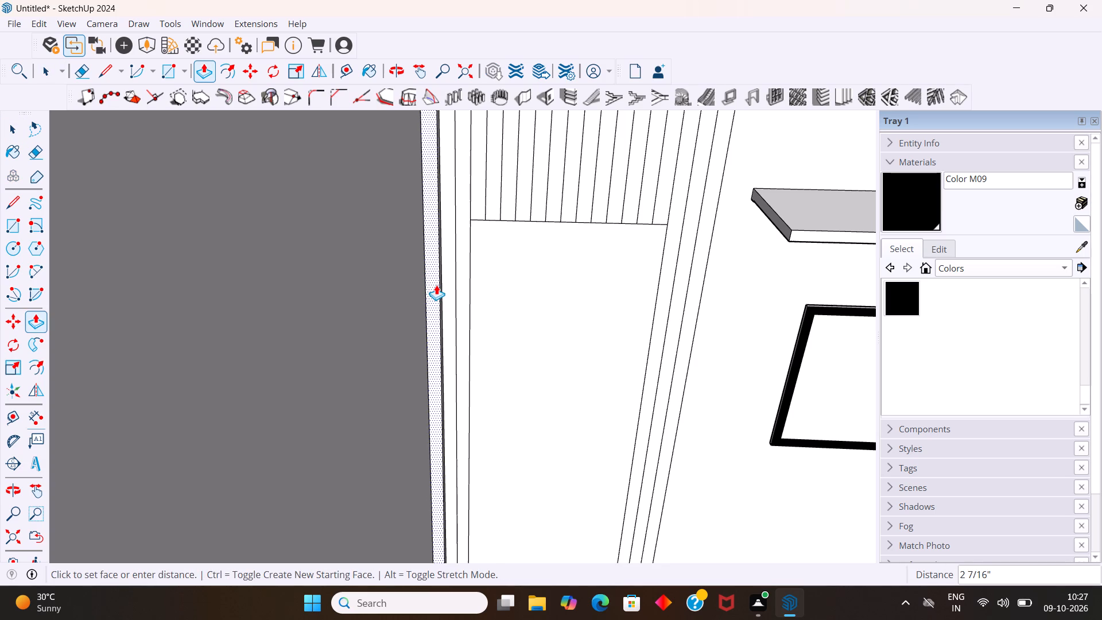
{"action": "left_click_drag", "start_coordinate": [436, 285], "coordinate": [441, 285]}
{"action": "type", "text": "0."}
{"action": "key", "text": "5"}
{"action": "key", "text": "Return"}
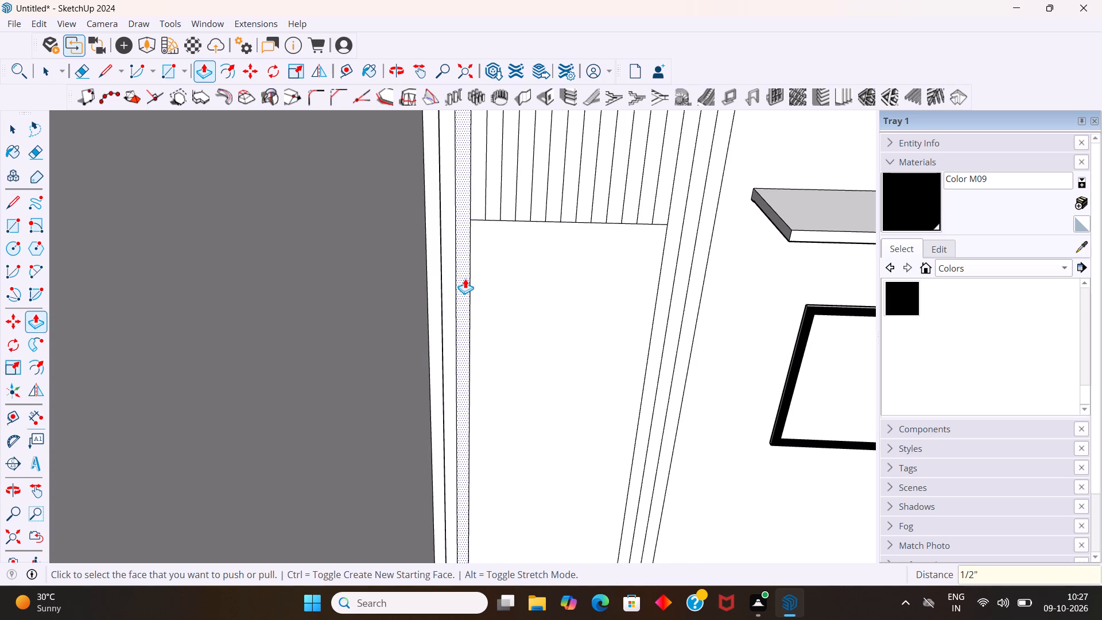
Pull the third flute strip from the side wall out by the same 0.5".
{"action": "scroll", "coordinate": [458, 278], "scroll_direction": "up", "scroll_amount": 3}
{"action": "middle_click_drag", "start_coordinate": [457, 278], "coordinate": [351, 421]}
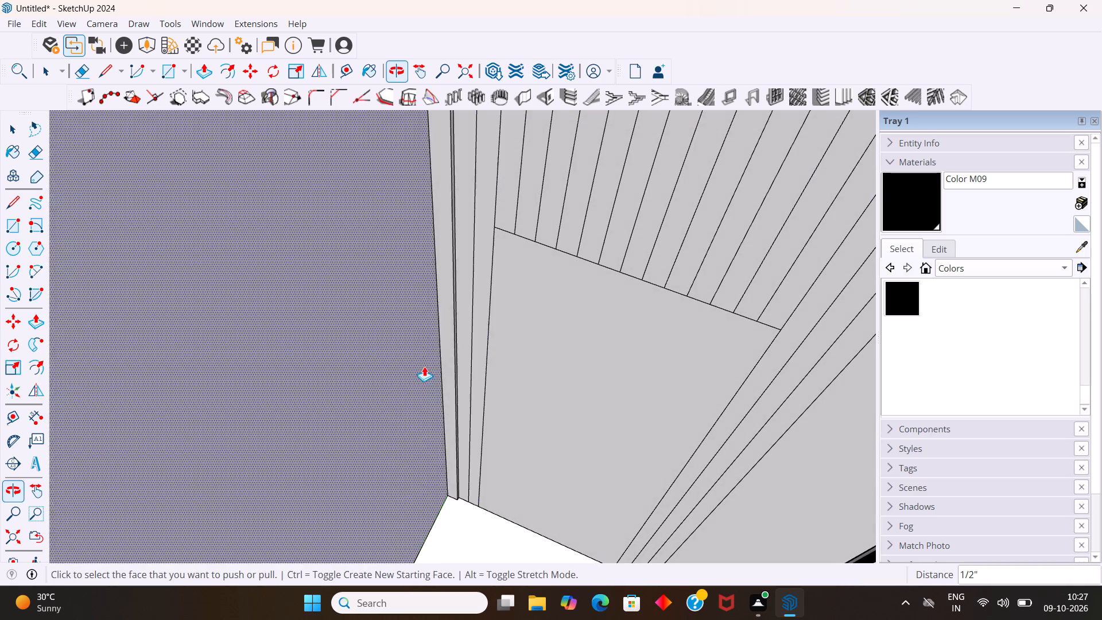
{"action": "double_click", "coordinate": [475, 320]}
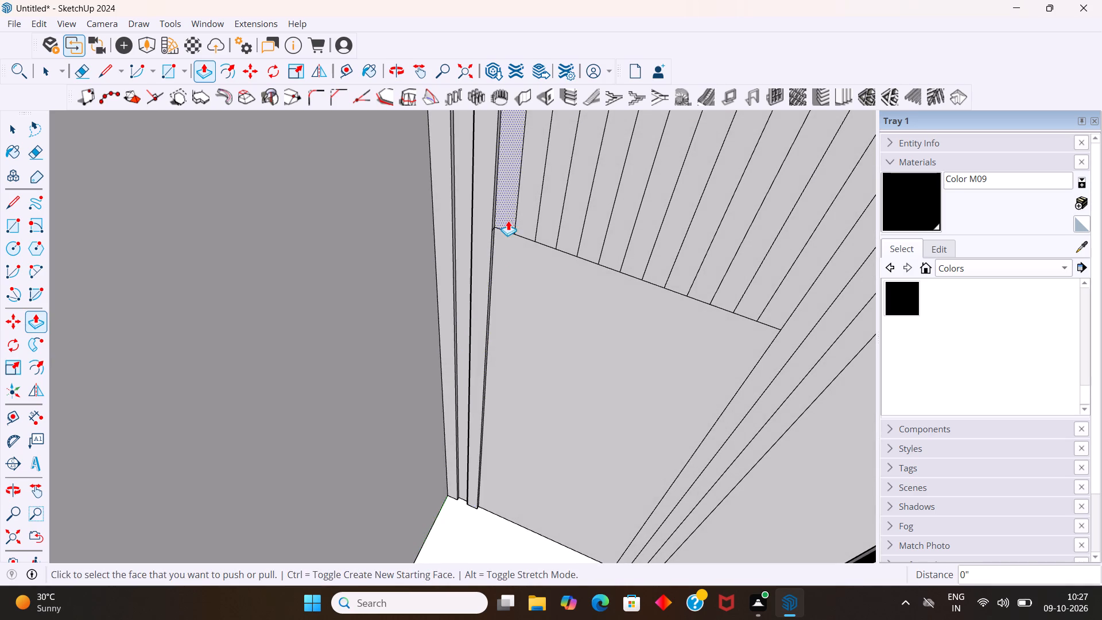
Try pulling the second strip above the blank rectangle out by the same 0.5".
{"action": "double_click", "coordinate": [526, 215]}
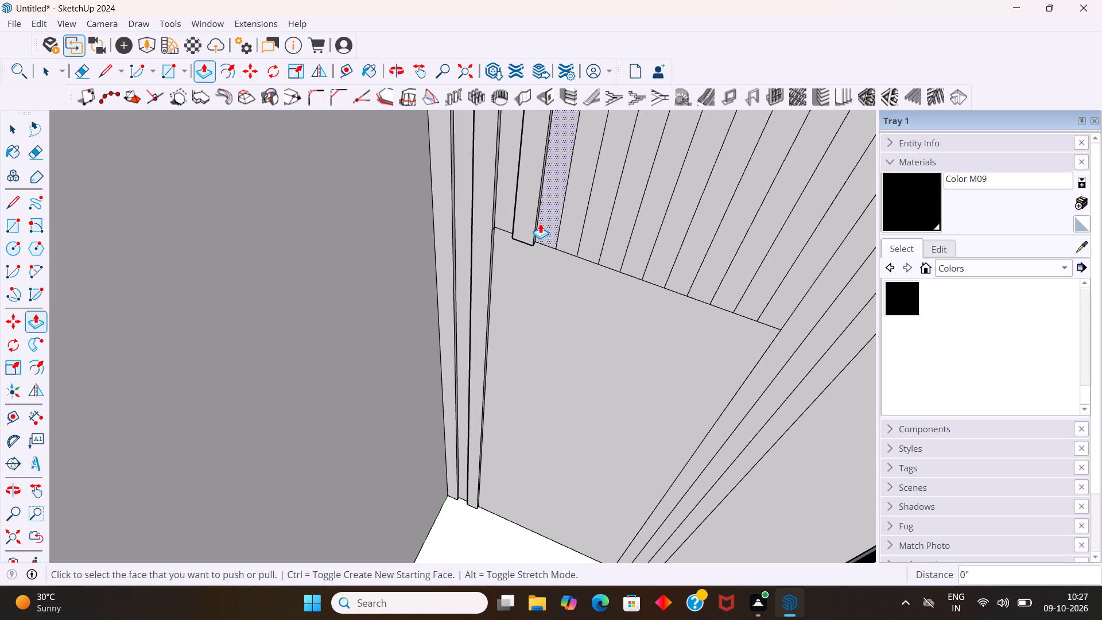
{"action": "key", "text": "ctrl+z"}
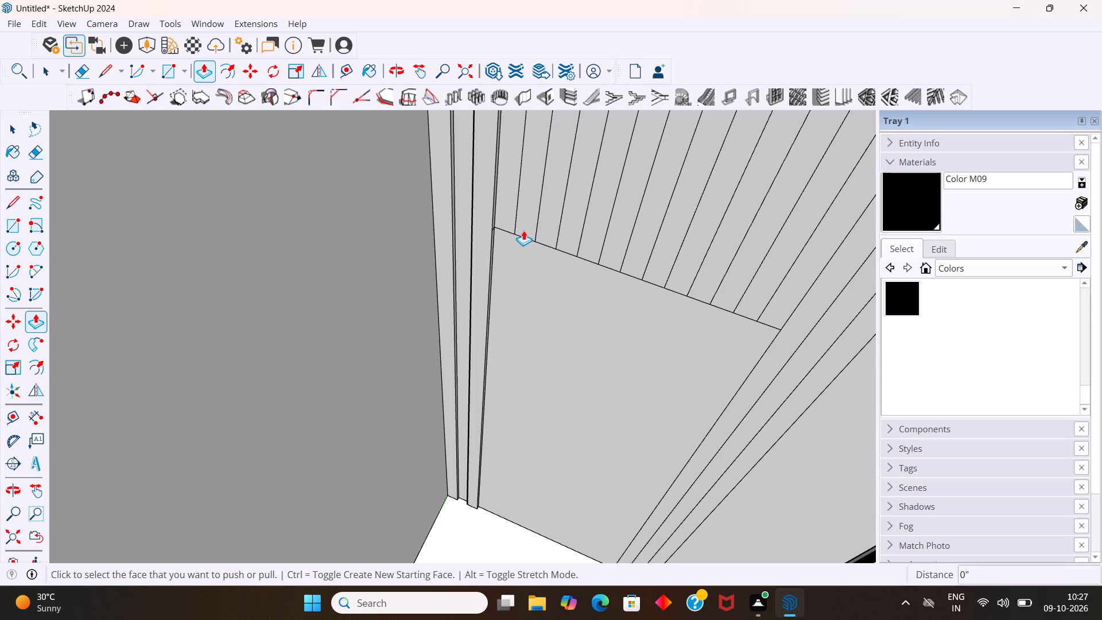
Undo the pull on the third flute strip from the side wall.
{"action": "key", "text": "ctrl+z"}
Copy the blank rectangle's vertical edge nearest the side wall 0.2" inward across the blank face.
{"action": "key", "text": "space"}
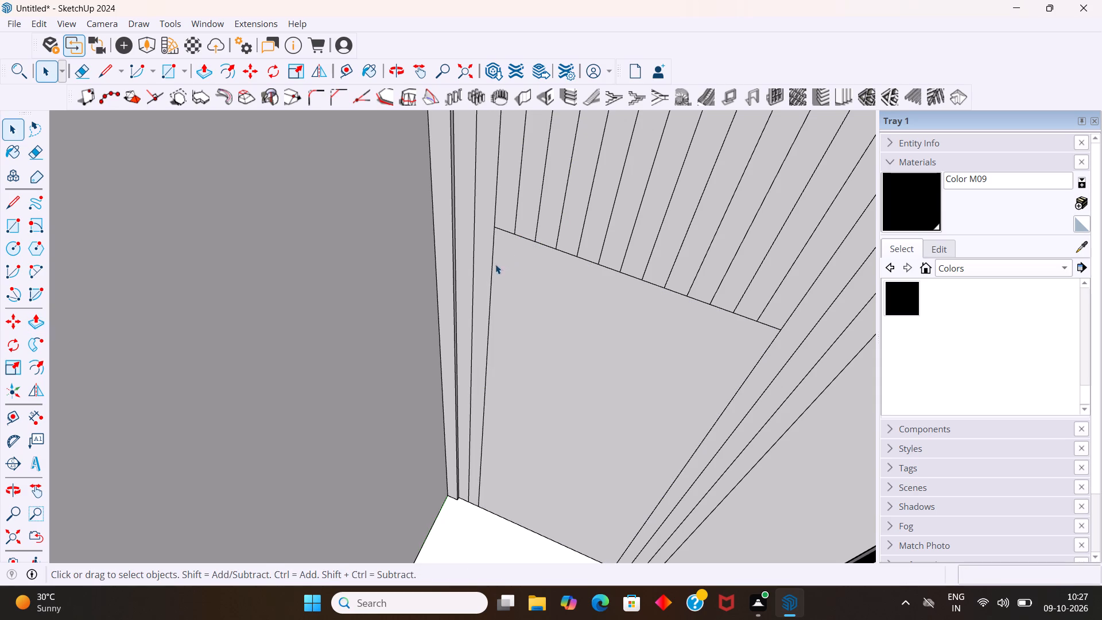
{"action": "left_click", "coordinate": [492, 273]}
{"action": "key", "text": "m"}
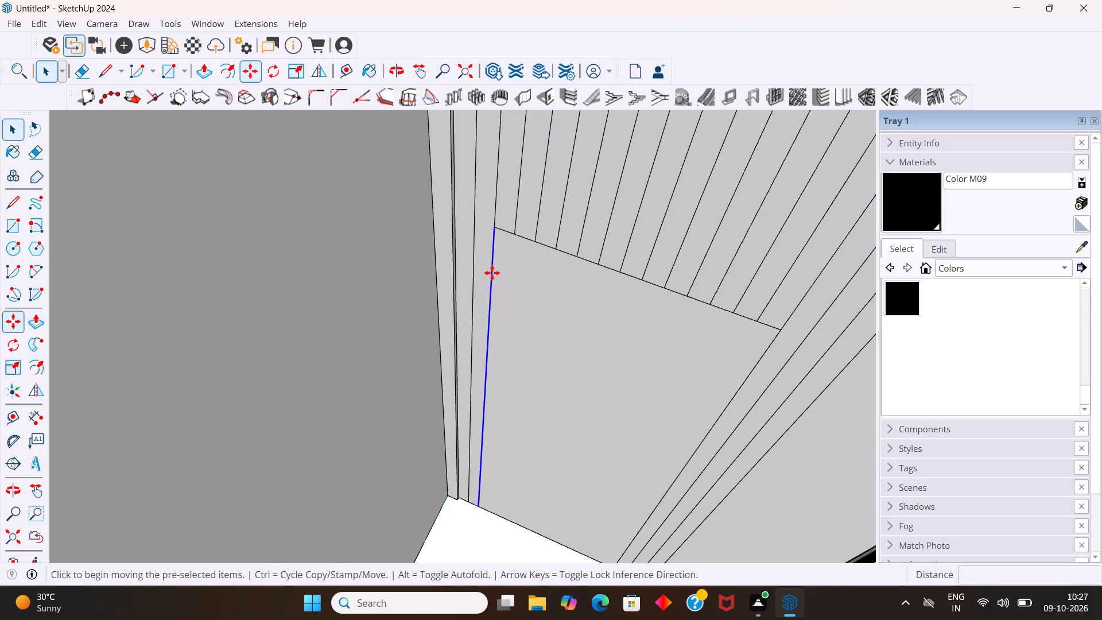
{"action": "left_click", "coordinate": [494, 233]}
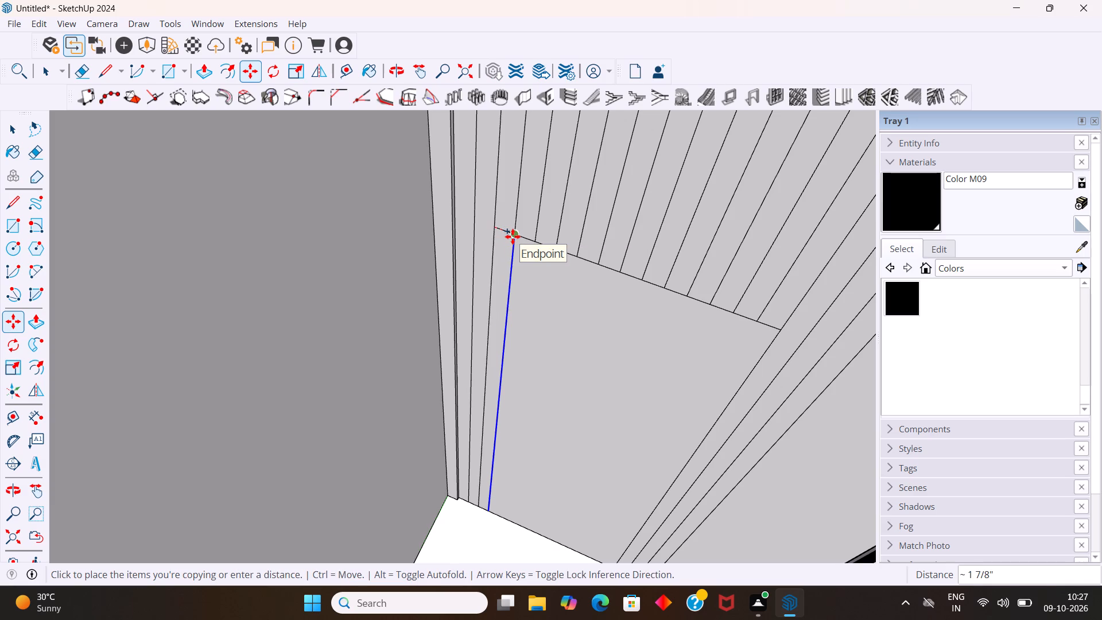
{"action": "type", "text": "0.2"}
{"action": "key", "text": "Return"}
{"action": "key", "text": "space"}
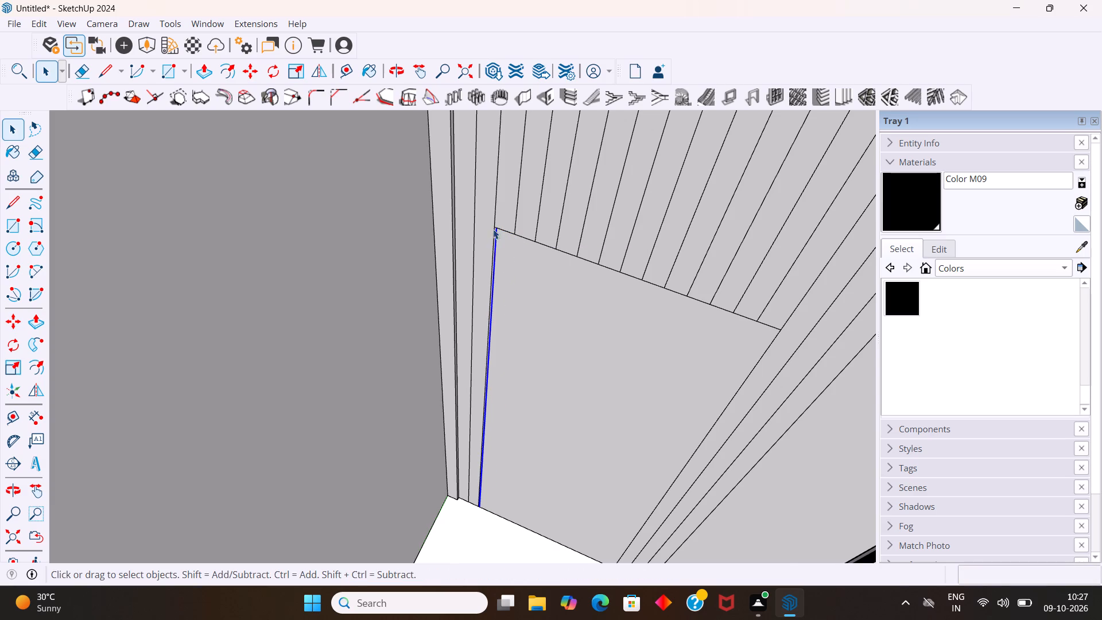
Erase the short top-edge segment between the rectangle's original vertical edge and its copy.
{"action": "scroll", "coordinate": [496, 218], "scroll_direction": "up", "scroll_amount": 15}
{"action": "key", "text": "e"}
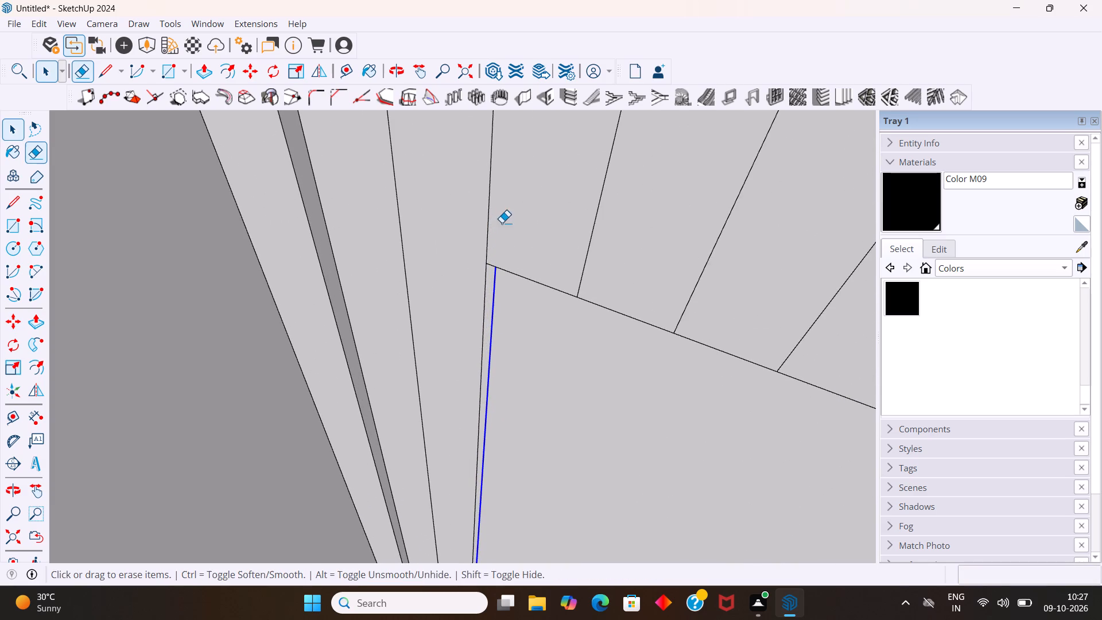
{"action": "scroll", "coordinate": [502, 242], "scroll_direction": "up", "scroll_amount": 7}
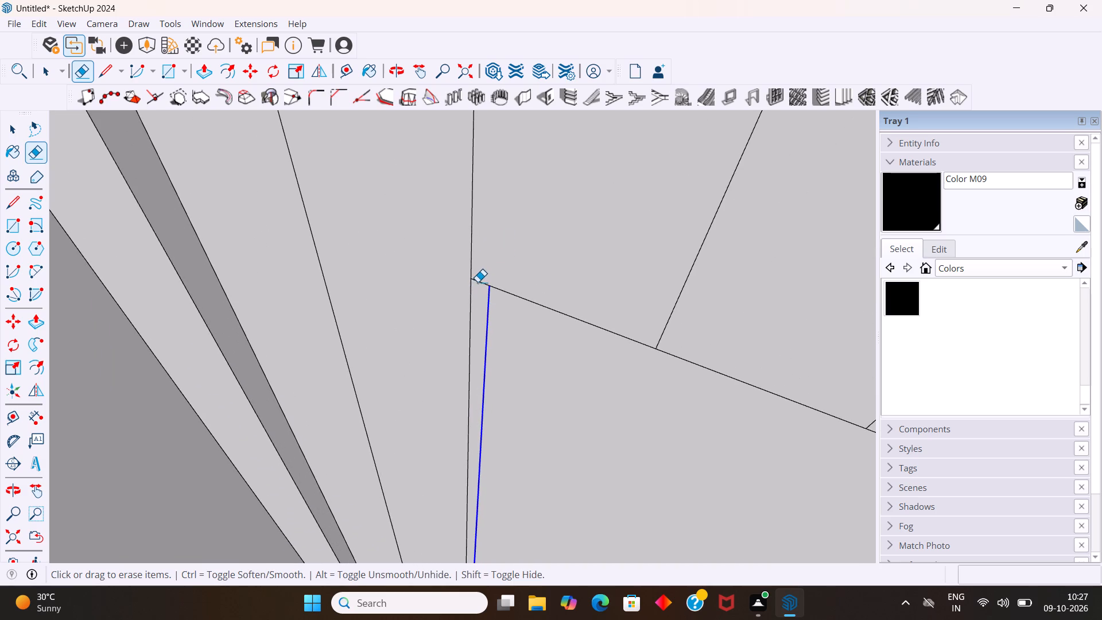
{"action": "left_click_drag", "start_coordinate": [478, 282], "coordinate": [479, 289]}
Examine the narrow strip beside the blank face down to where it meets the floor.
{"action": "scroll", "coordinate": [476, 282], "scroll_direction": "down", "scroll_amount": 14}
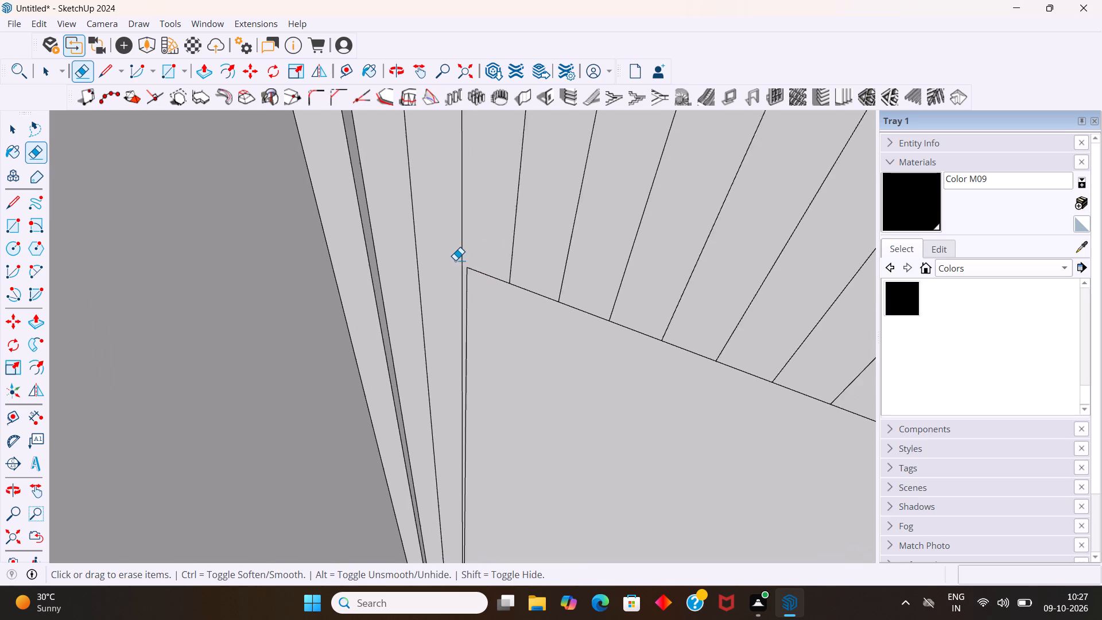
{"action": "scroll", "coordinate": [455, 260], "scroll_direction": "down", "scroll_amount": 5}
{"action": "middle_click_drag", "start_coordinate": [516, 356], "coordinate": [582, 196]}
{"action": "scroll", "coordinate": [561, 192], "scroll_direction": "down", "scroll_amount": 5}
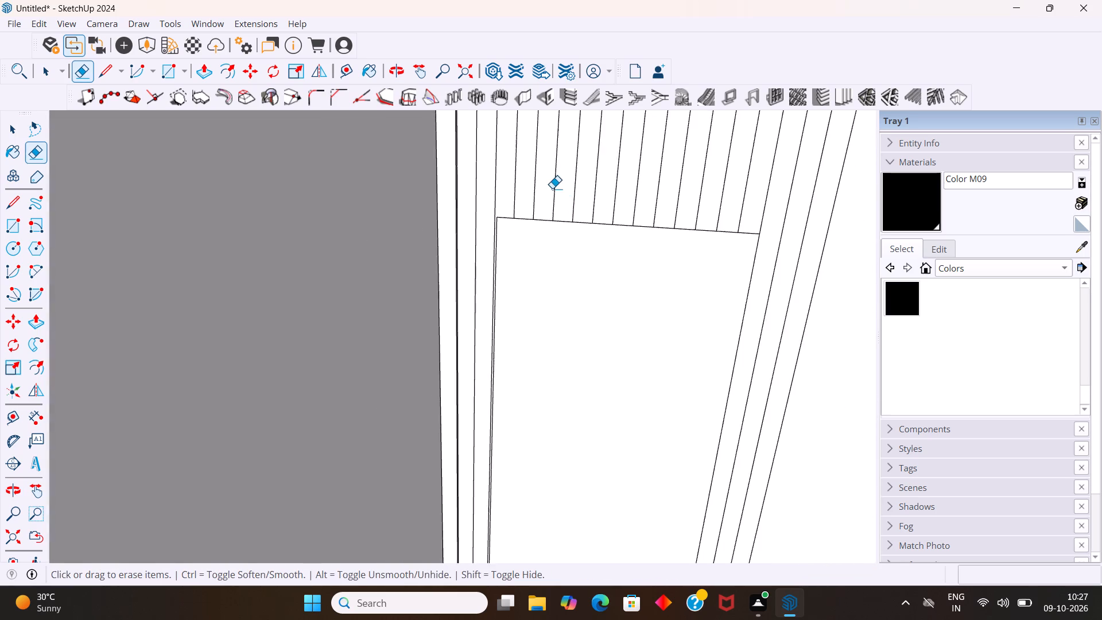
{"action": "scroll", "coordinate": [552, 188], "scroll_direction": "down", "scroll_amount": 3}
{"action": "scroll", "coordinate": [546, 284], "scroll_direction": "down", "scroll_amount": 5}
{"action": "scroll", "coordinate": [545, 381], "scroll_direction": "down", "scroll_amount": 1}
{"action": "scroll", "coordinate": [552, 492], "scroll_direction": "up", "scroll_amount": 3}
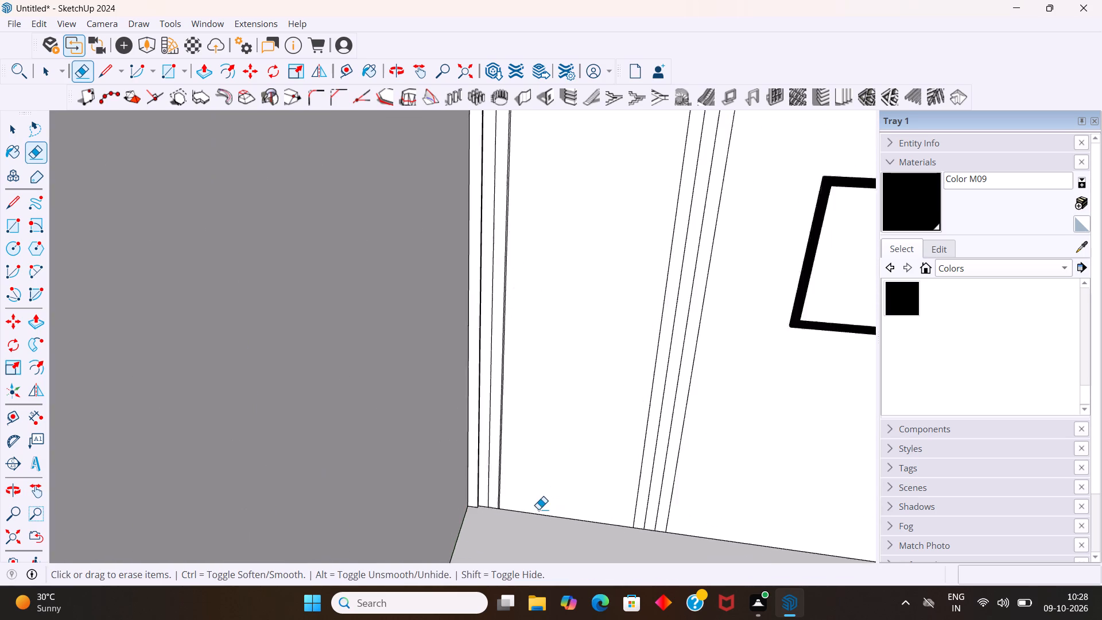
{"action": "scroll", "coordinate": [538, 509], "scroll_direction": "up", "scroll_amount": 7}
{"action": "scroll", "coordinate": [488, 502], "scroll_direction": "up", "scroll_amount": 4}
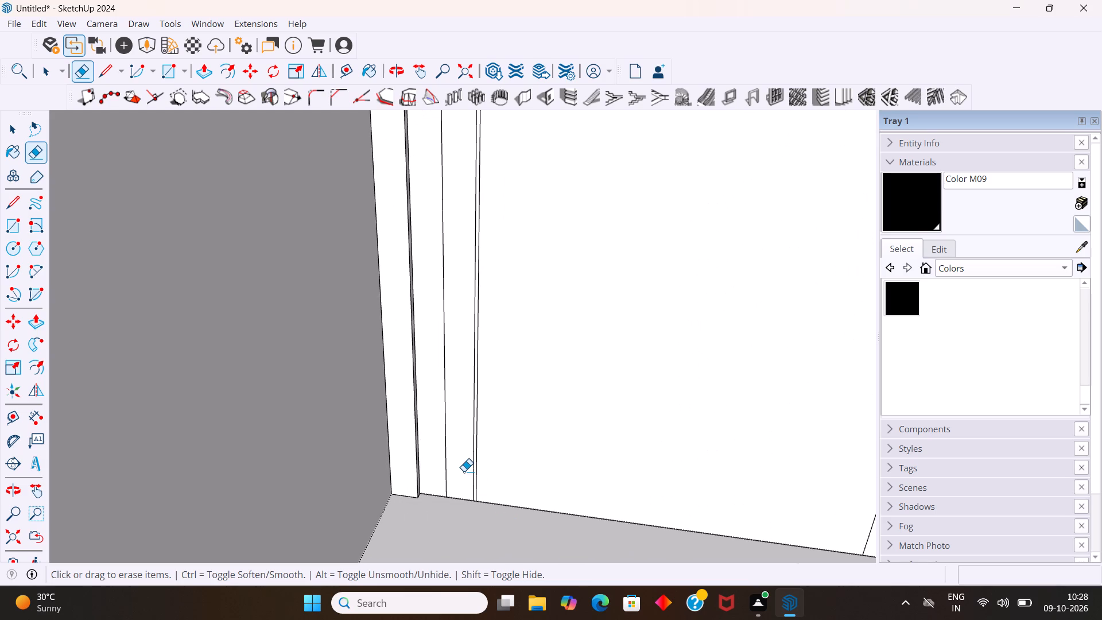
{"action": "key", "text": "space"}
Pull the third flute strip from the side wall out 0.5" with Push/Pull.
{"action": "scroll", "coordinate": [451, 441], "scroll_direction": "down", "scroll_amount": 11}
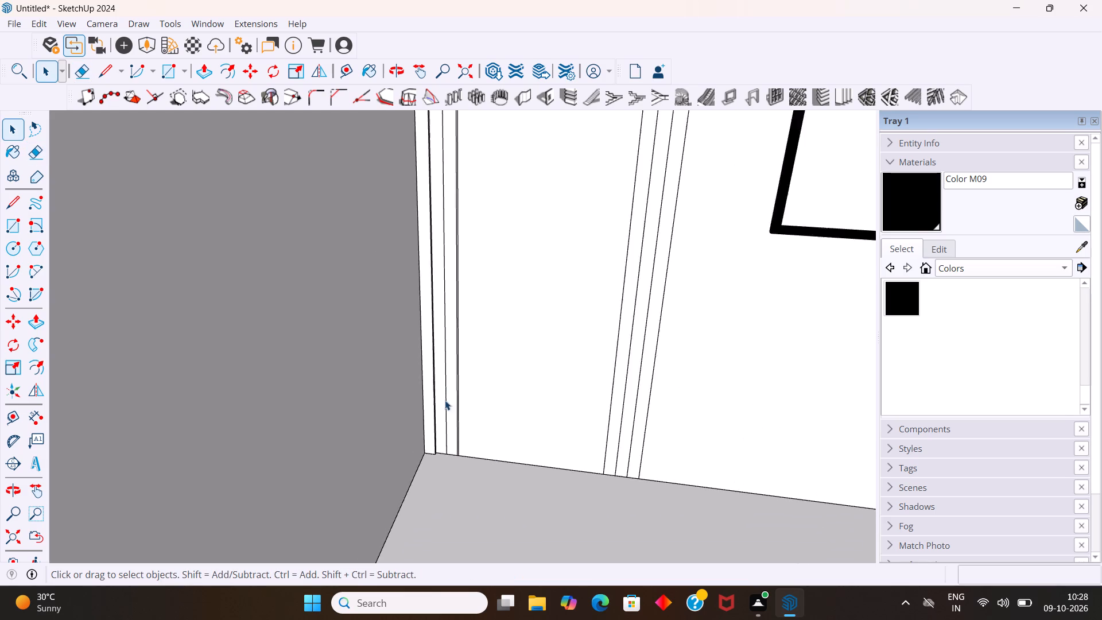
{"action": "scroll", "coordinate": [445, 400], "scroll_direction": "down", "scroll_amount": 4}
{"action": "scroll", "coordinate": [444, 317], "scroll_direction": "down", "scroll_amount": 2}
{"action": "scroll", "coordinate": [458, 183], "scroll_direction": "up", "scroll_amount": 12}
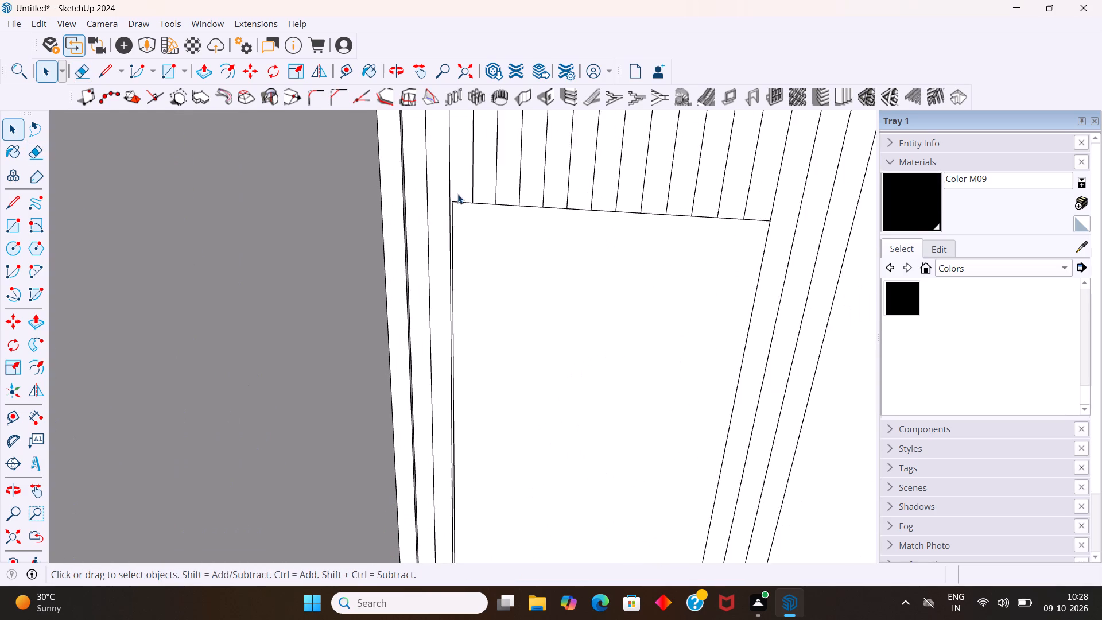
{"action": "scroll", "coordinate": [457, 194], "scroll_direction": "up", "scroll_amount": 4}
{"action": "left_click", "coordinate": [434, 212]}
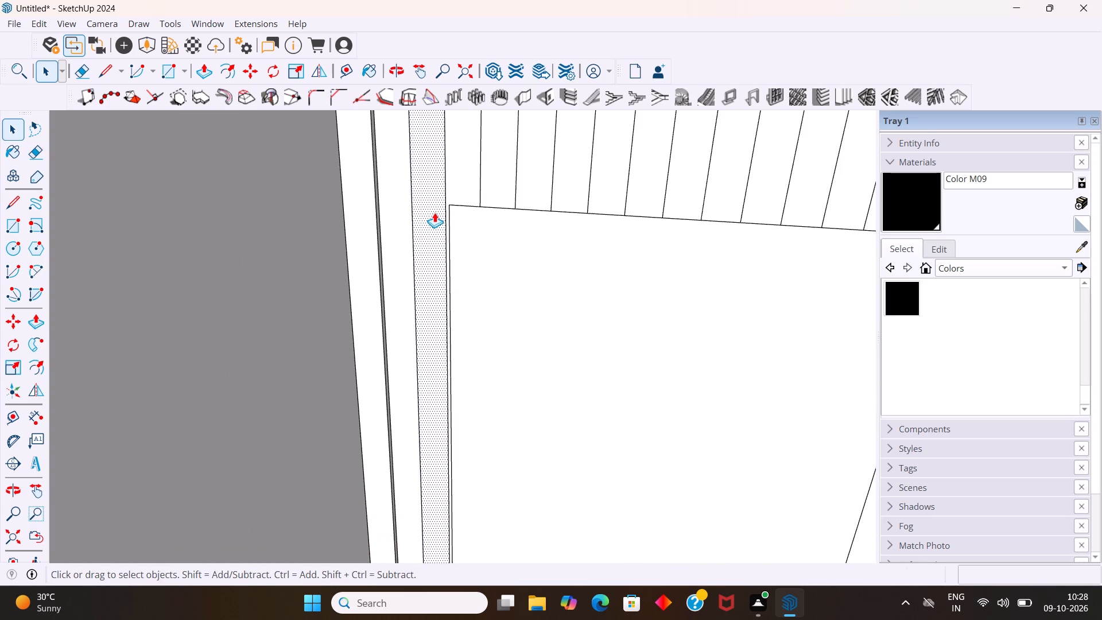
{"action": "key", "text": "p"}
{"action": "left_click_drag", "start_coordinate": [434, 212], "coordinate": [438, 231]}
{"action": "key", "text": "0"}
{"action": "key", "text": "period"}
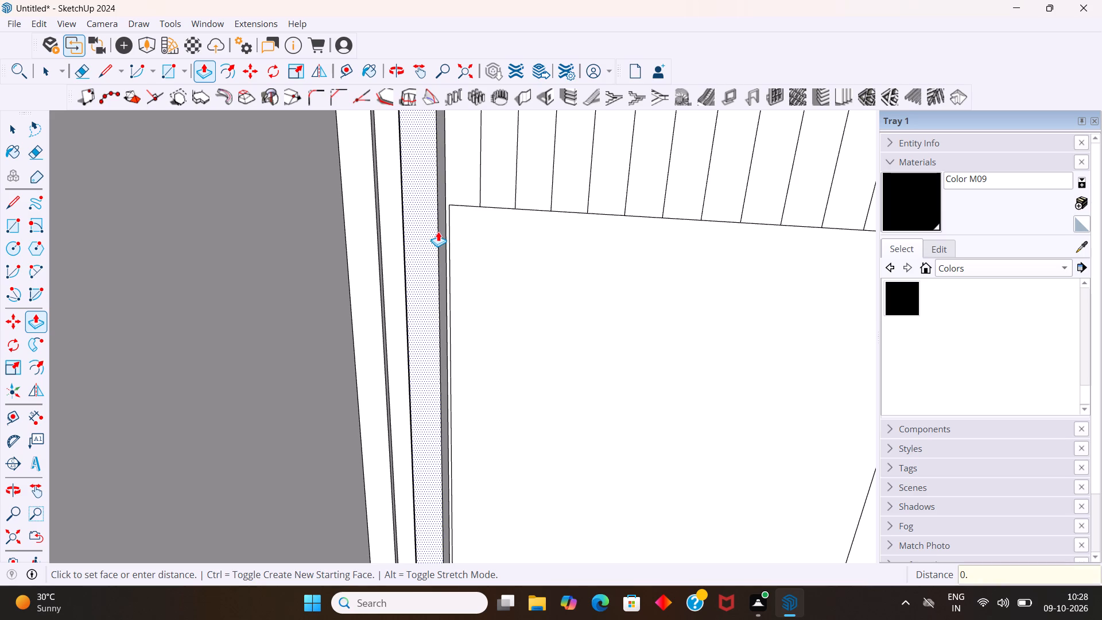
{"action": "left_click_drag", "start_coordinate": [438, 231], "coordinate": [440, 235]}
{"action": "key", "text": "5"}
{"action": "key", "text": "Return"}
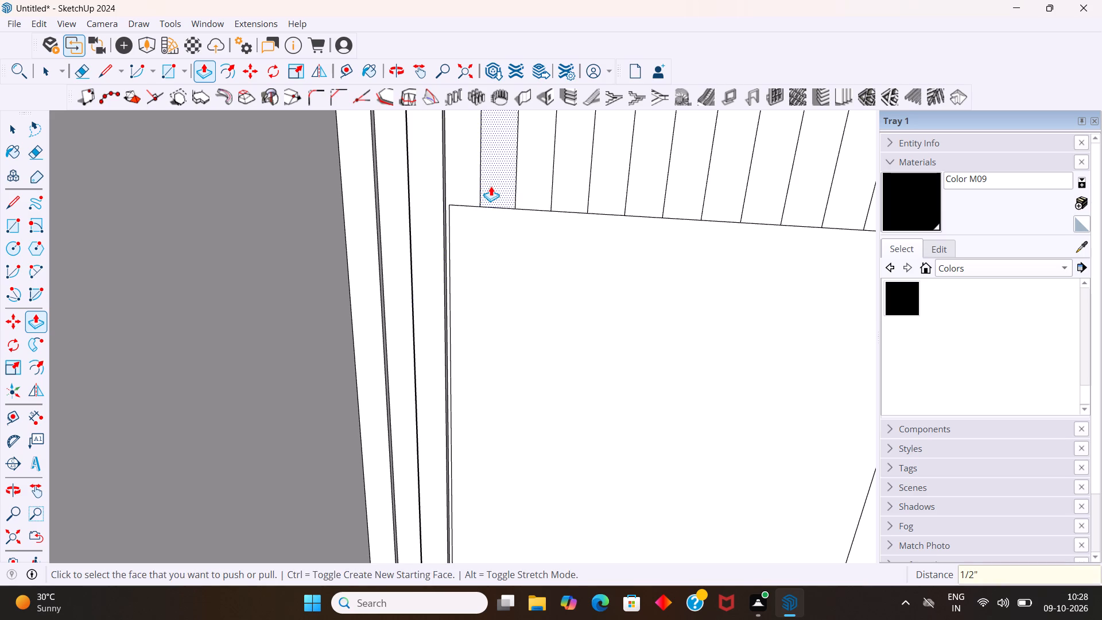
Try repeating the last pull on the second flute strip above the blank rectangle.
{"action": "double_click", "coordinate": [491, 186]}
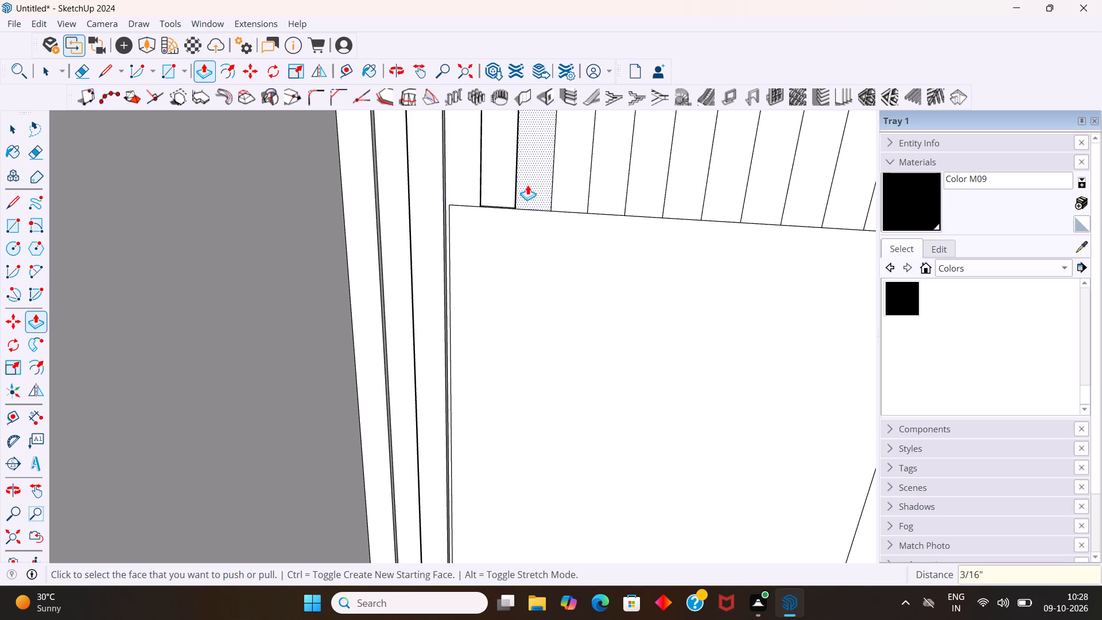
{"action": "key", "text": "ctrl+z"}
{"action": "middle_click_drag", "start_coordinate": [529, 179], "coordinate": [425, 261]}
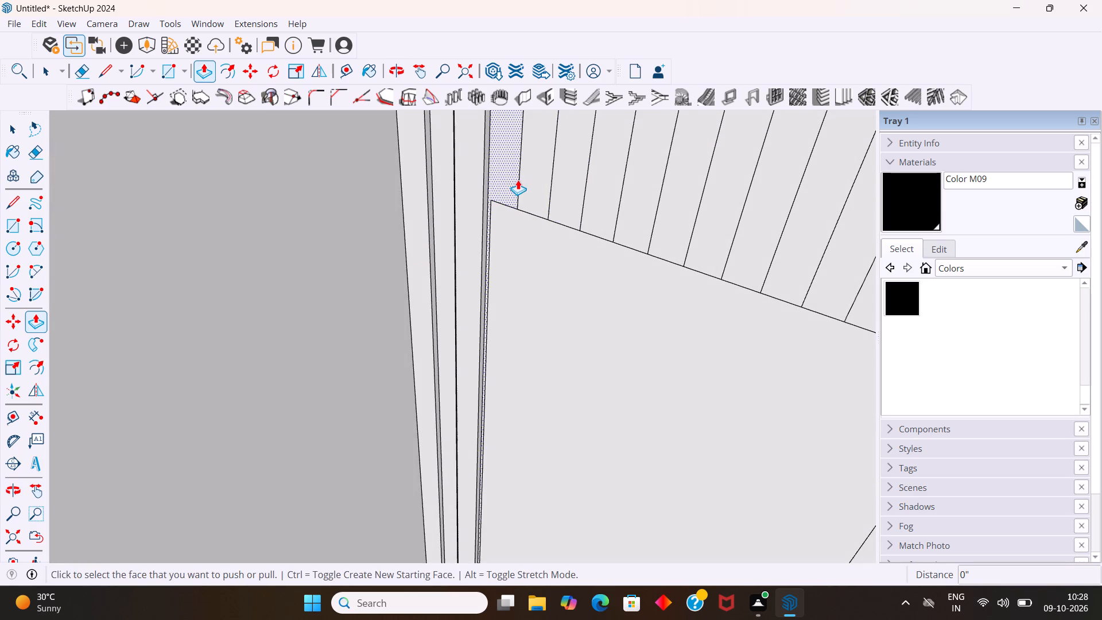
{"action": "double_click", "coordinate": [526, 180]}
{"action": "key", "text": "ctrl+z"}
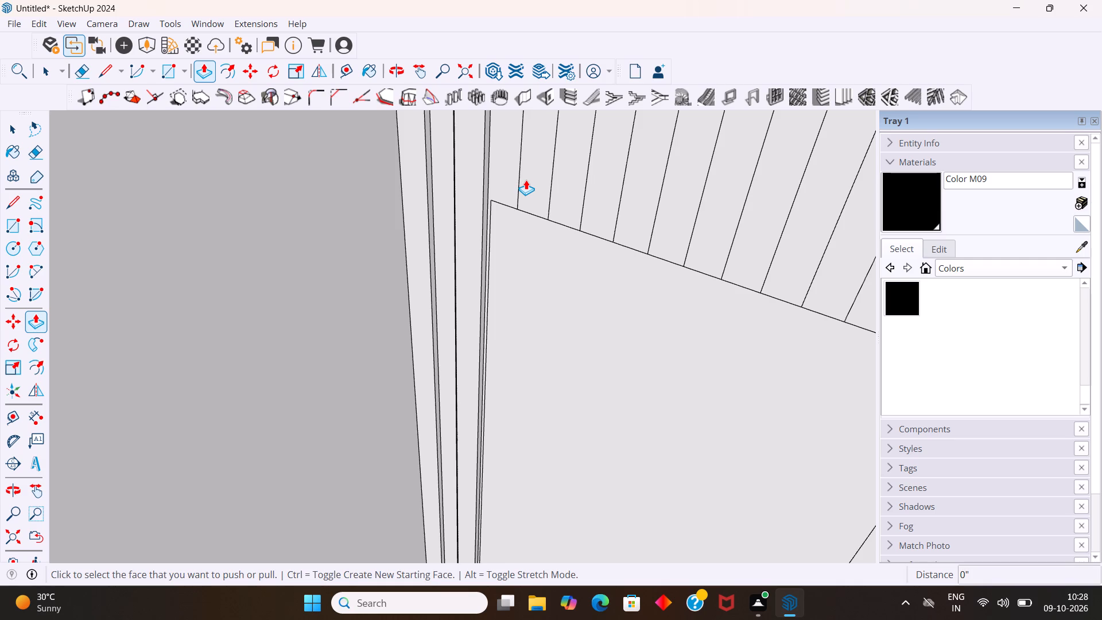
Pull the second flute strip above the blank rectangle out 0.5" with Push/Pull.
{"action": "left_click_drag", "start_coordinate": [526, 180], "coordinate": [522, 189]}
{"action": "key", "text": "0"}
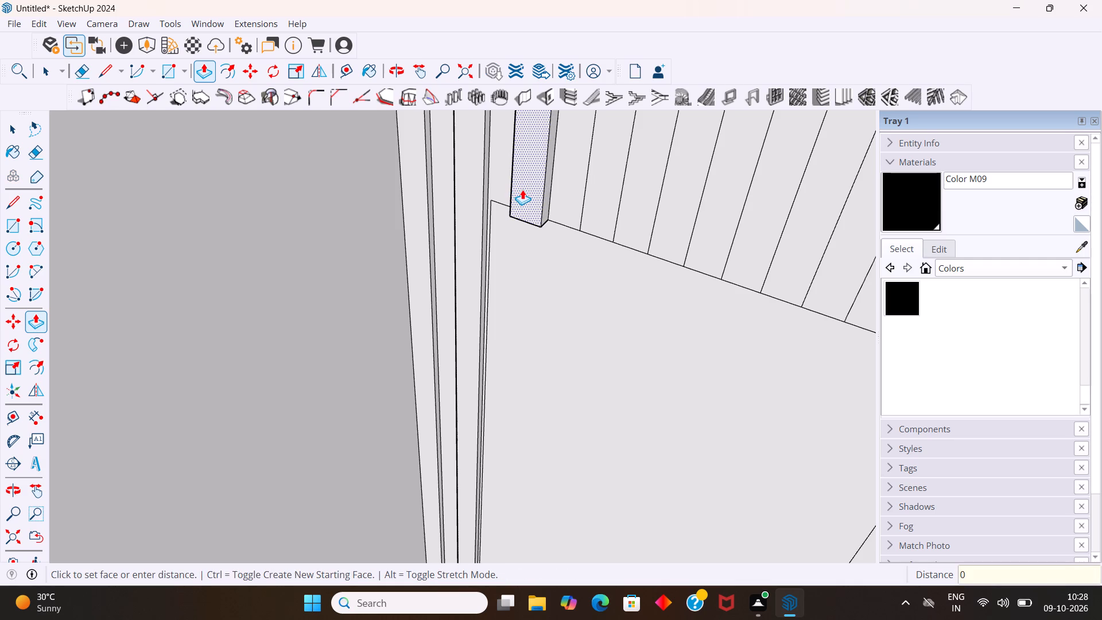
{"action": "left_click_drag", "start_coordinate": [522, 189], "coordinate": [523, 190]}
{"action": "type", "text": ".5"}
{"action": "key", "text": "Return"}
Pull every other remaining flute strip out by the same 0.5", ending with the outermost strip beside the plain wall.
{"action": "double_click", "coordinate": [596, 169]}
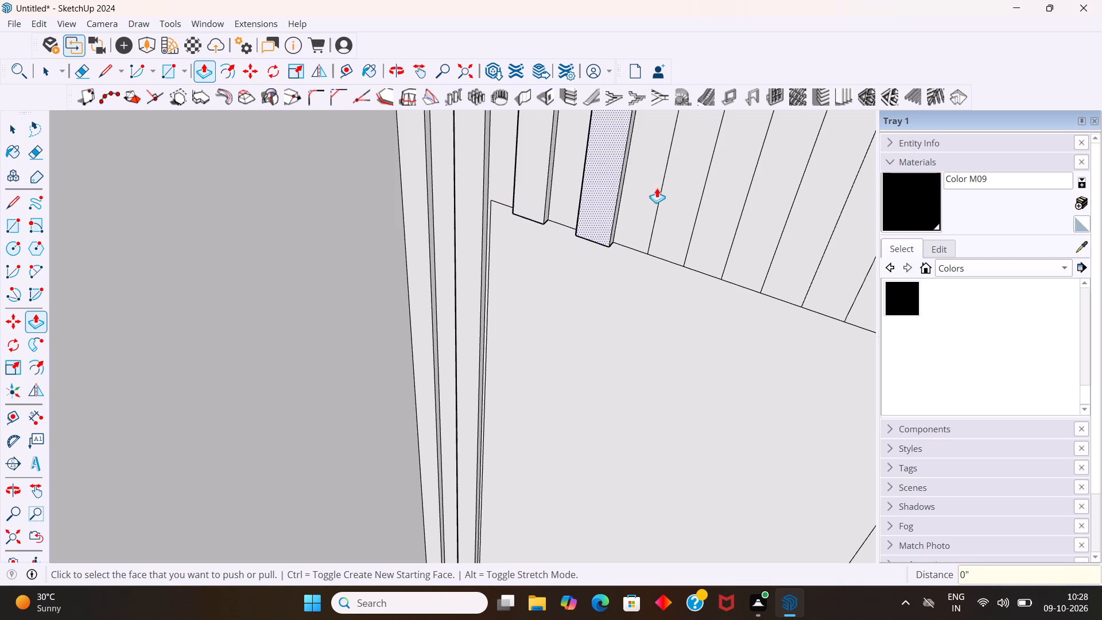
{"action": "double_click", "coordinate": [666, 191]}
{"action": "double_click", "coordinate": [762, 215]}
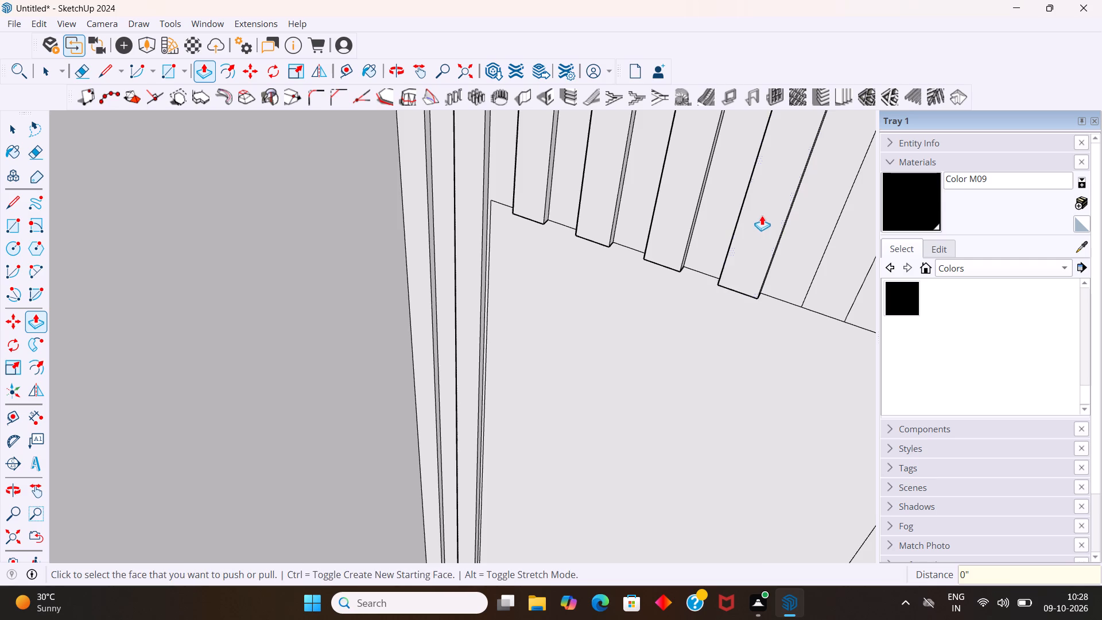
{"action": "scroll", "coordinate": [744, 222], "scroll_direction": "down", "scroll_amount": 10}
{"action": "middle_click_drag", "start_coordinate": [748, 272], "coordinate": [588, 319]}
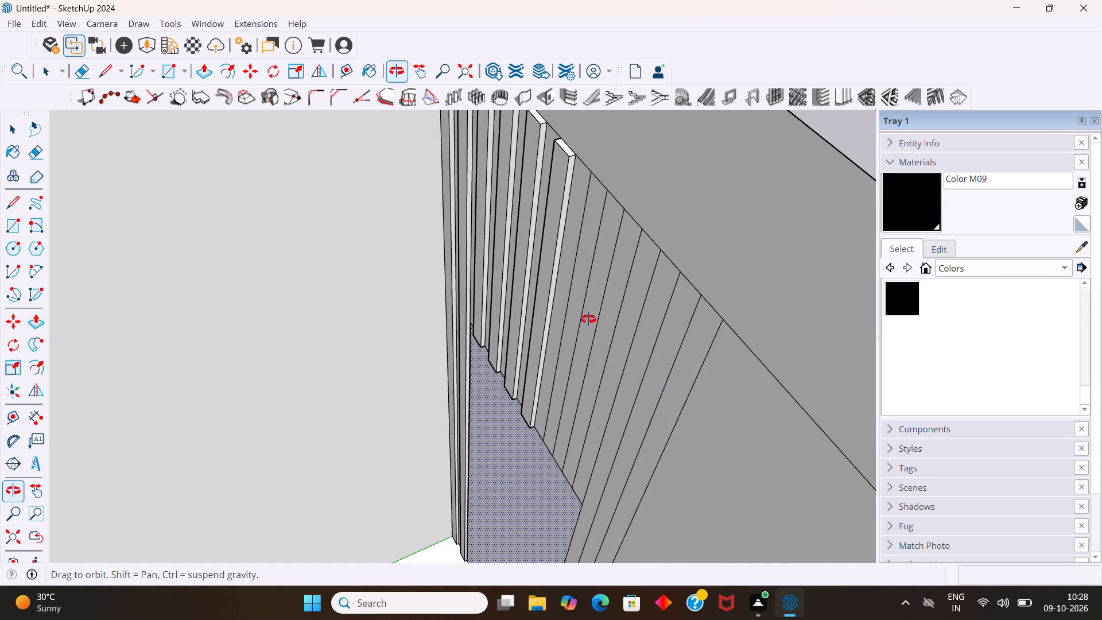
{"action": "middle_click_drag", "start_coordinate": [588, 319], "coordinate": [588, 314]}
{"action": "double_click", "coordinate": [565, 352]}
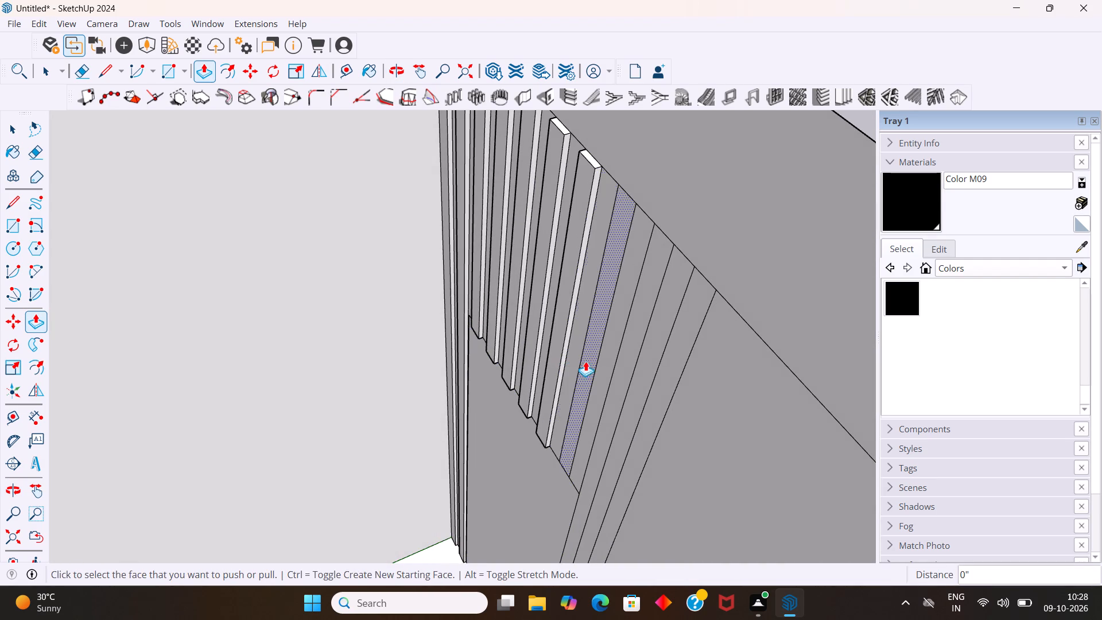
{"action": "double_click", "coordinate": [588, 362]}
{"action": "double_click", "coordinate": [617, 366]}
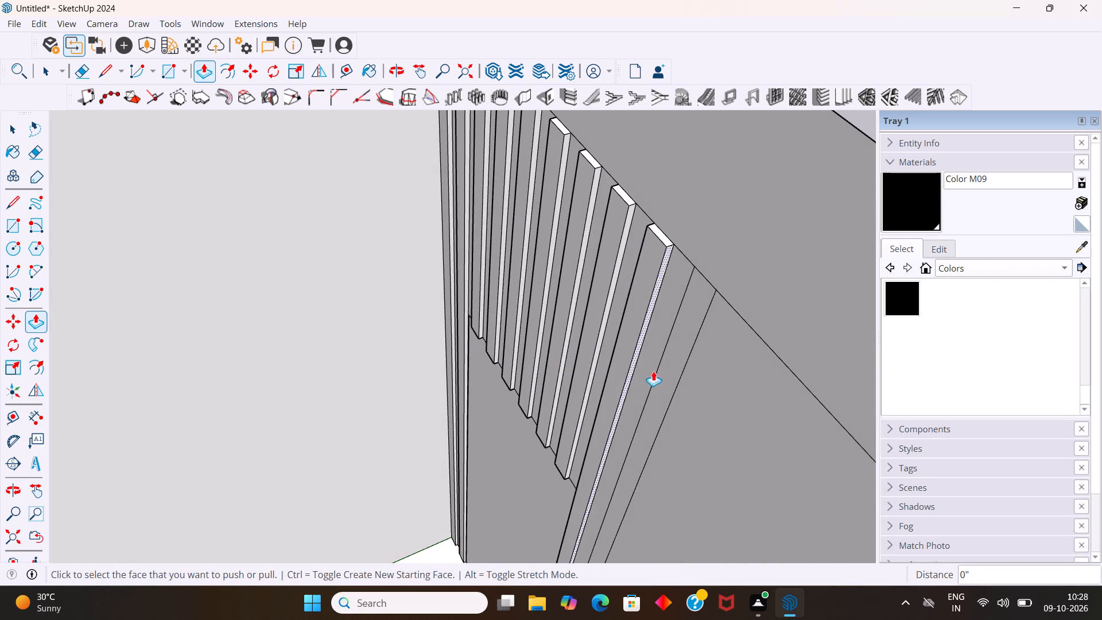
{"action": "double_click", "coordinate": [658, 374]}
{"action": "key", "text": "space"}
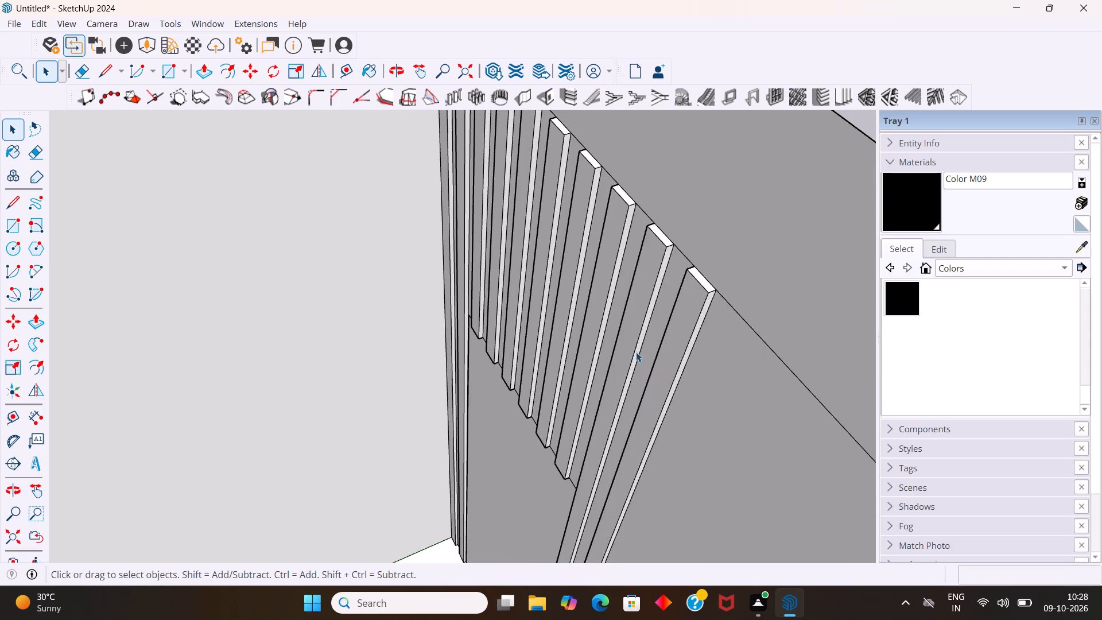
Examine the raised flutes and the line where they meet the top of the blank rectangle.
{"action": "scroll", "coordinate": [634, 354], "scroll_direction": "down", "scroll_amount": 10}
{"action": "middle_click_drag", "start_coordinate": [557, 417], "coordinate": [672, 225]}
{"action": "scroll", "coordinate": [612, 308], "scroll_direction": "down", "scroll_amount": 5}
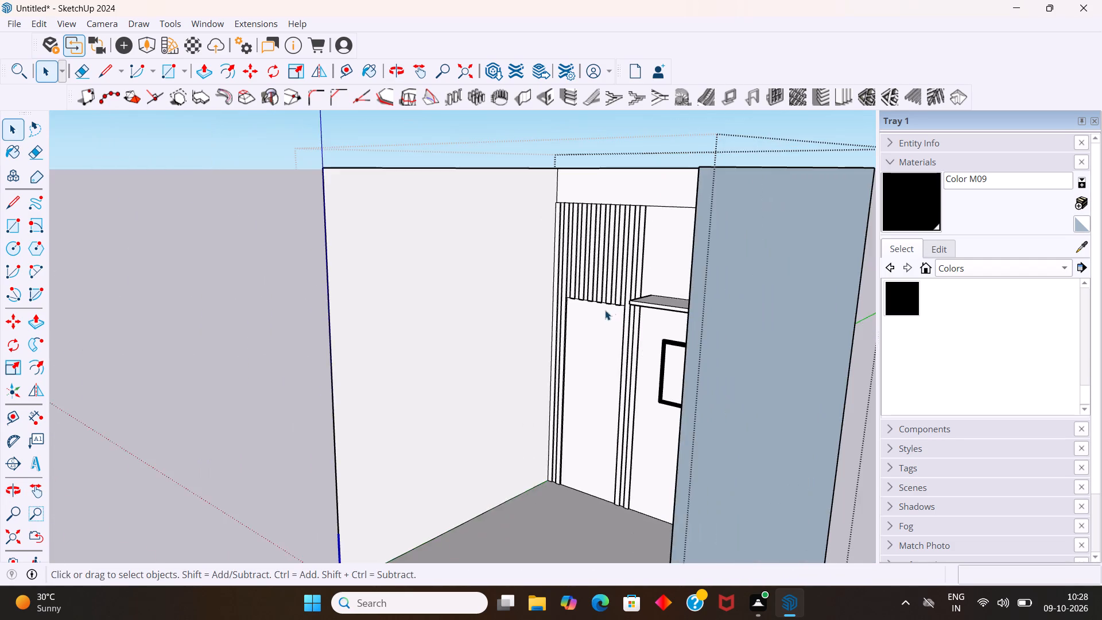
{"action": "middle_click_drag", "start_coordinate": [579, 401], "coordinate": [682, 354]}
{"action": "scroll", "coordinate": [539, 340], "scroll_direction": "up", "scroll_amount": 13}
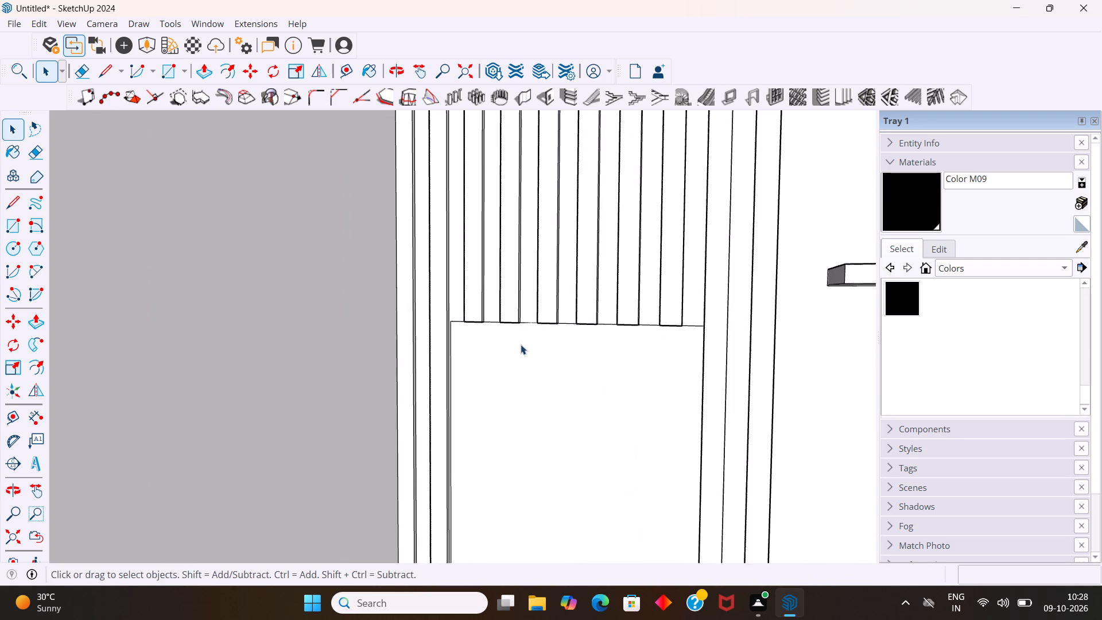
{"action": "scroll", "coordinate": [519, 346], "scroll_direction": "up", "scroll_amount": 1}
{"action": "middle_click_drag", "start_coordinate": [521, 340], "coordinate": [515, 232]}
{"action": "scroll", "coordinate": [510, 269], "scroll_direction": "up", "scroll_amount": 6}
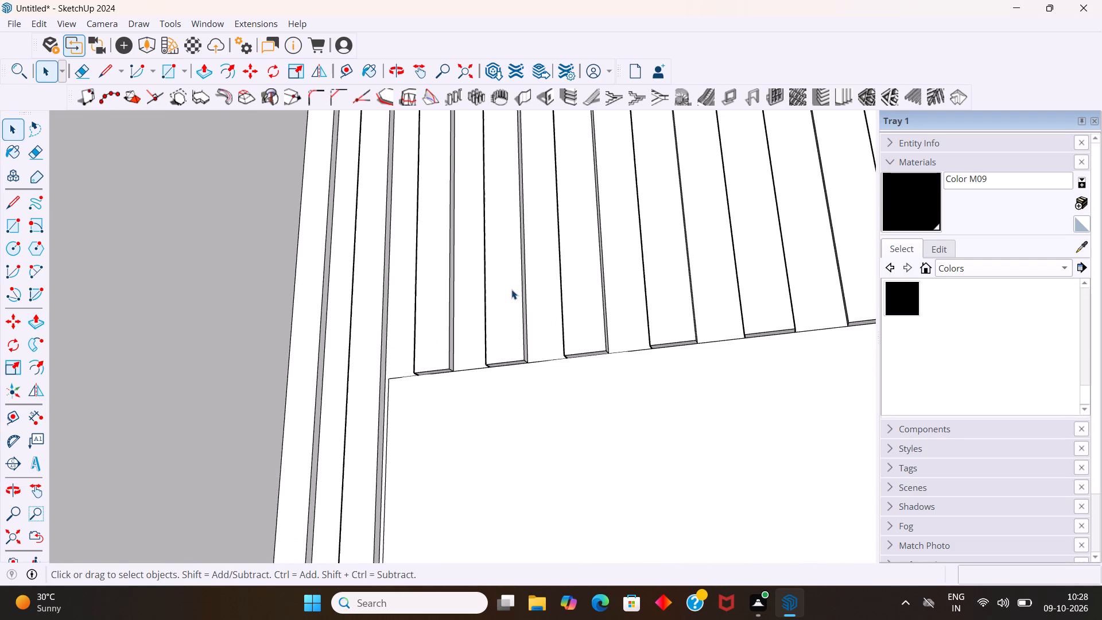
{"action": "left_click", "coordinate": [472, 370]}
{"action": "scroll", "coordinate": [465, 370], "scroll_direction": "down", "scroll_amount": 20}
{"action": "scroll", "coordinate": [465, 370], "scroll_direction": "down", "scroll_amount": 7}
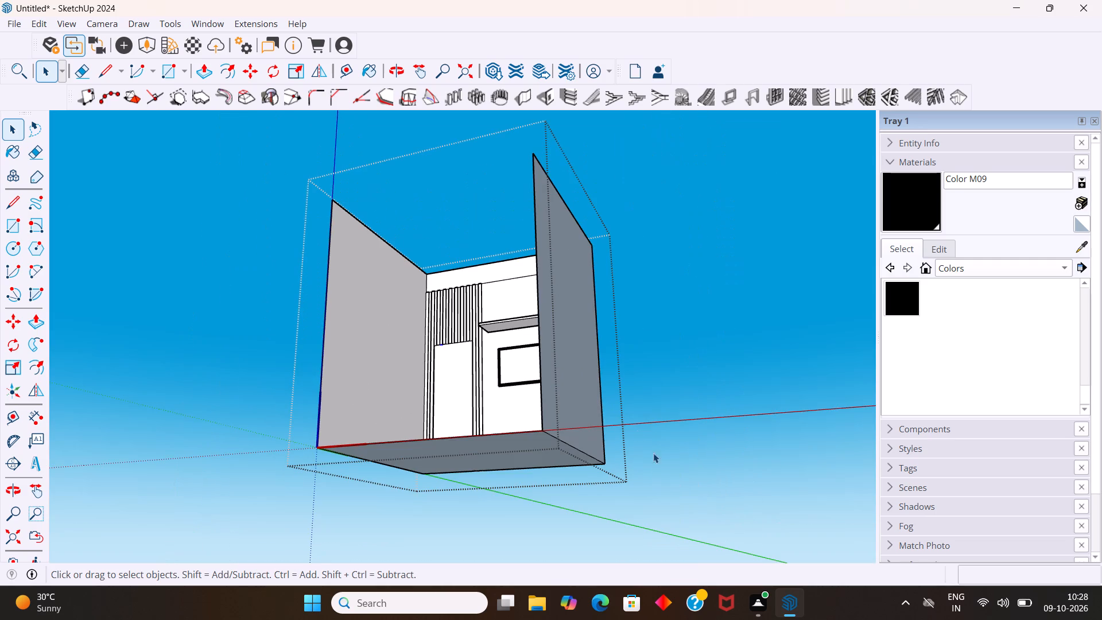
Reopen the room component for editing.
{"action": "left_click", "coordinate": [672, 478]}
{"action": "double_click", "coordinate": [533, 430]}
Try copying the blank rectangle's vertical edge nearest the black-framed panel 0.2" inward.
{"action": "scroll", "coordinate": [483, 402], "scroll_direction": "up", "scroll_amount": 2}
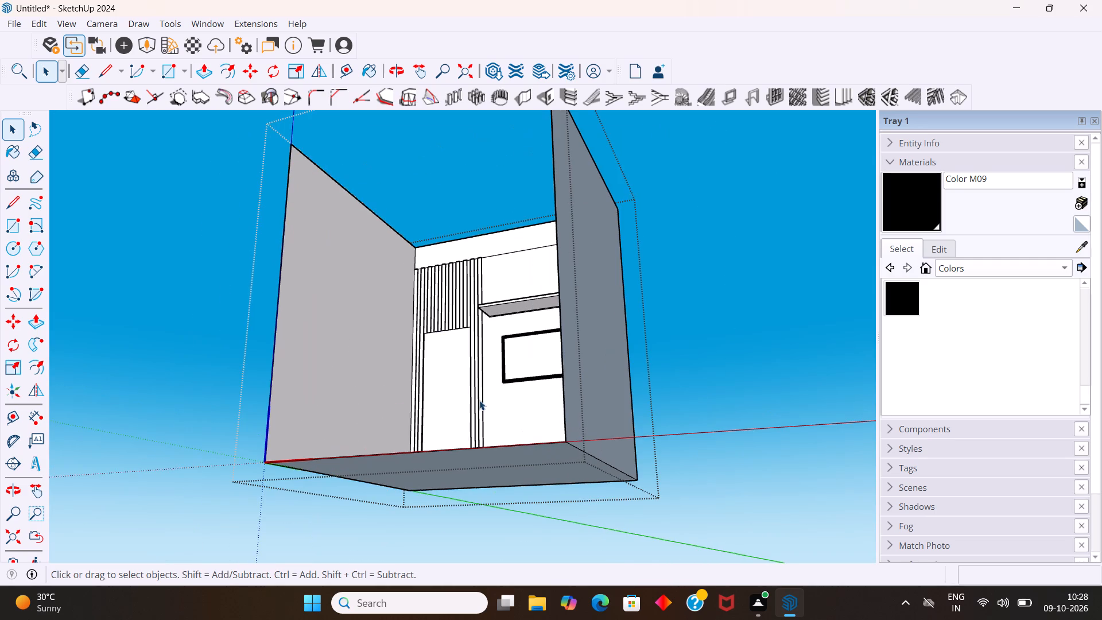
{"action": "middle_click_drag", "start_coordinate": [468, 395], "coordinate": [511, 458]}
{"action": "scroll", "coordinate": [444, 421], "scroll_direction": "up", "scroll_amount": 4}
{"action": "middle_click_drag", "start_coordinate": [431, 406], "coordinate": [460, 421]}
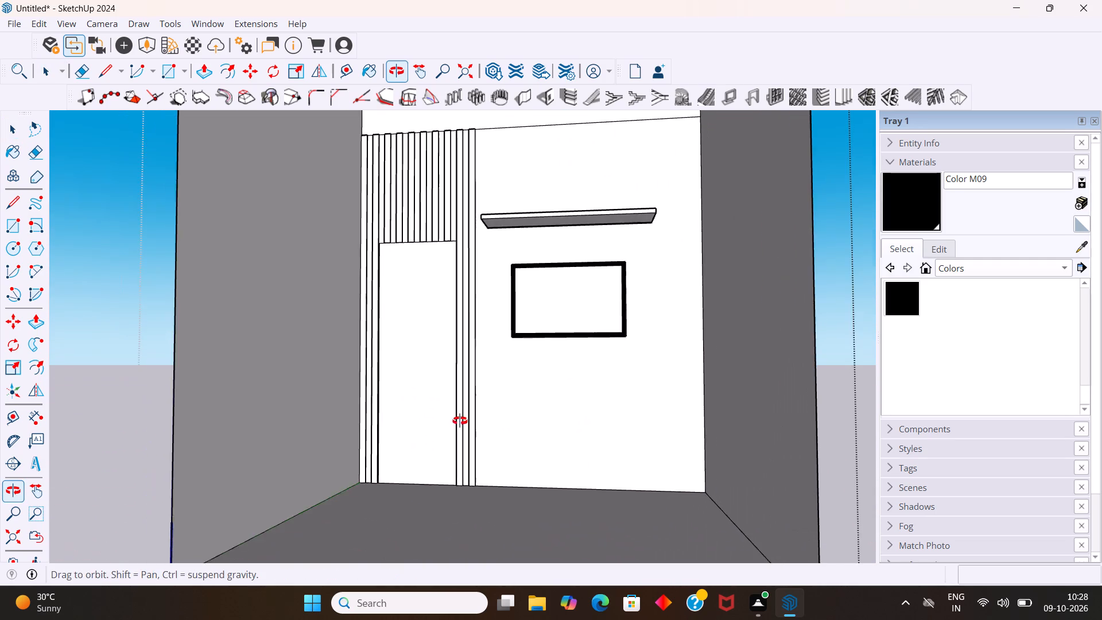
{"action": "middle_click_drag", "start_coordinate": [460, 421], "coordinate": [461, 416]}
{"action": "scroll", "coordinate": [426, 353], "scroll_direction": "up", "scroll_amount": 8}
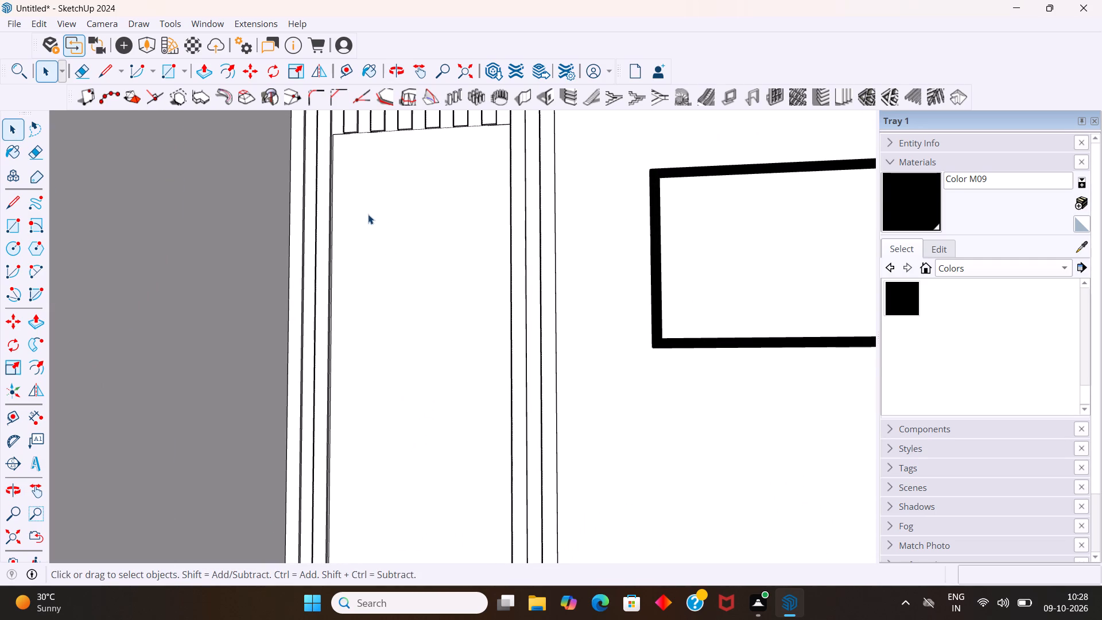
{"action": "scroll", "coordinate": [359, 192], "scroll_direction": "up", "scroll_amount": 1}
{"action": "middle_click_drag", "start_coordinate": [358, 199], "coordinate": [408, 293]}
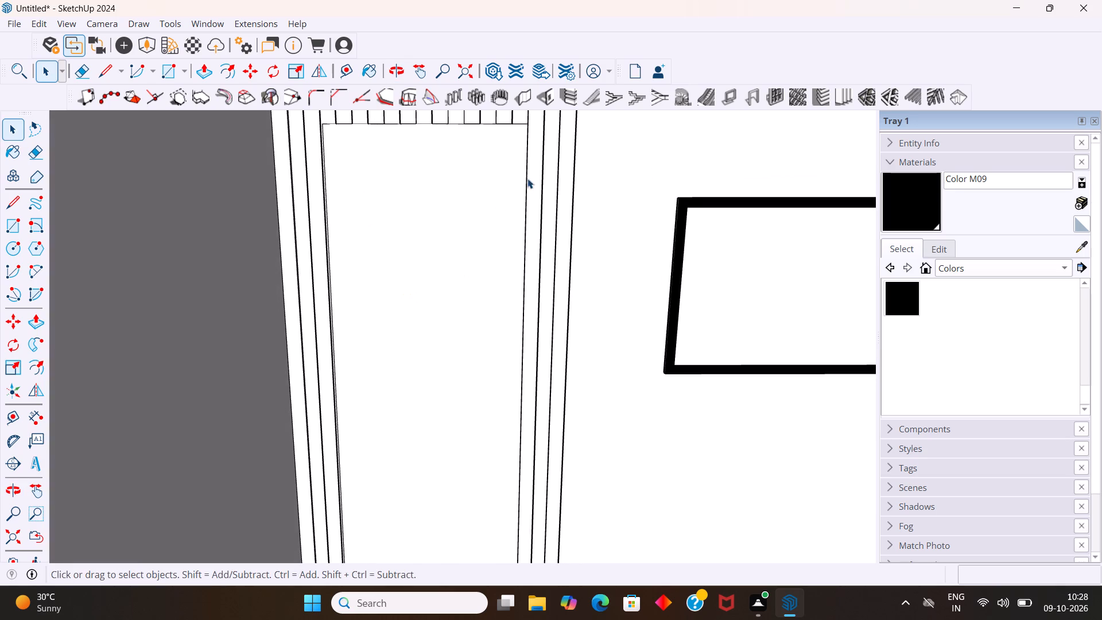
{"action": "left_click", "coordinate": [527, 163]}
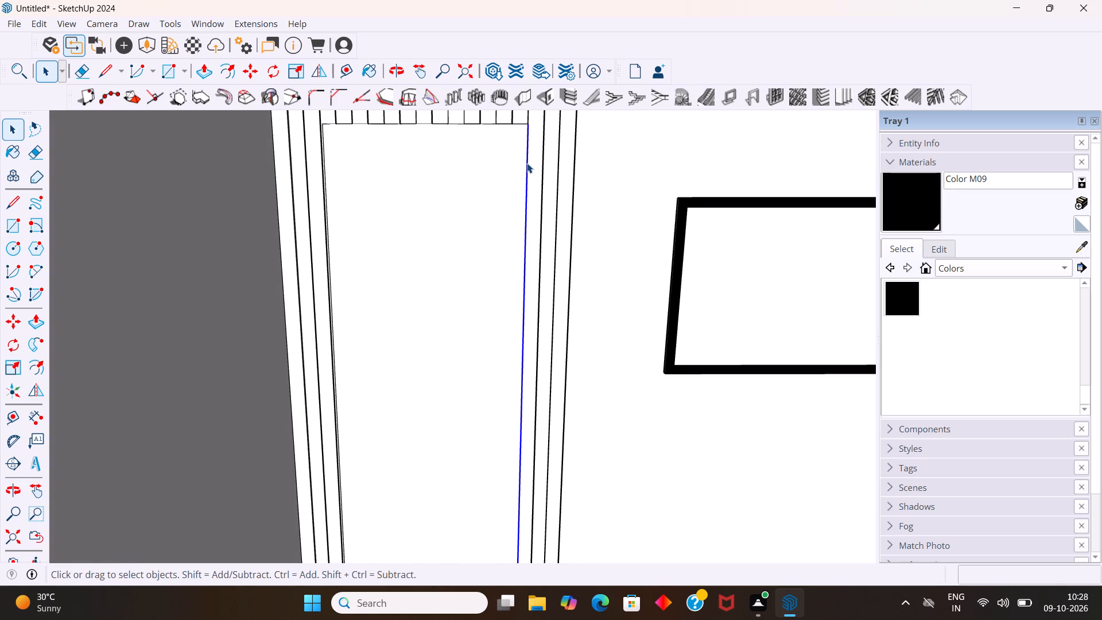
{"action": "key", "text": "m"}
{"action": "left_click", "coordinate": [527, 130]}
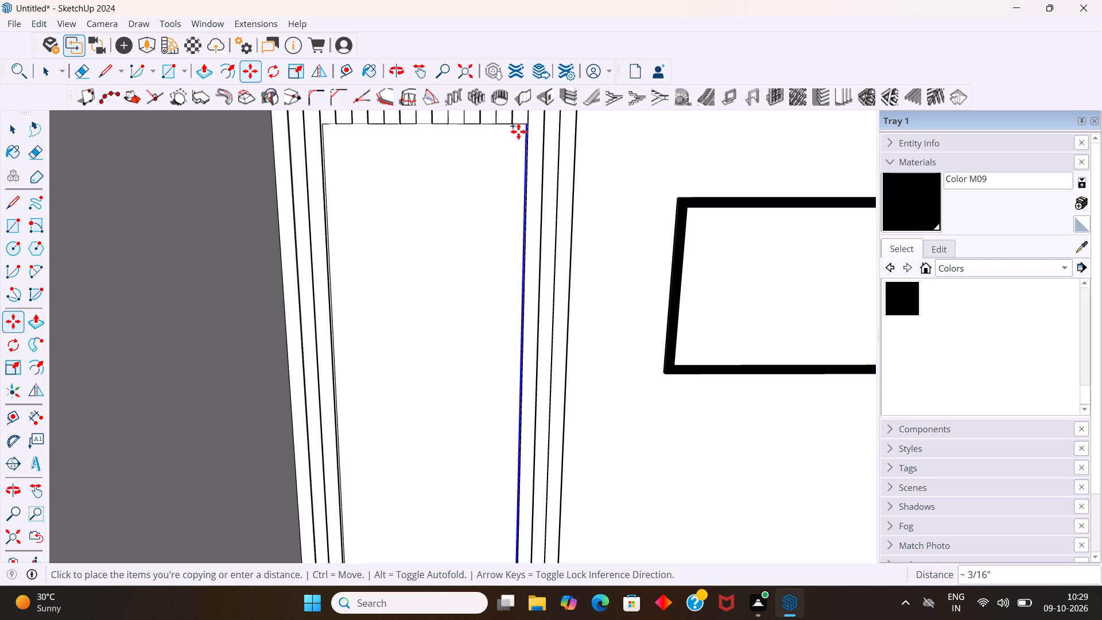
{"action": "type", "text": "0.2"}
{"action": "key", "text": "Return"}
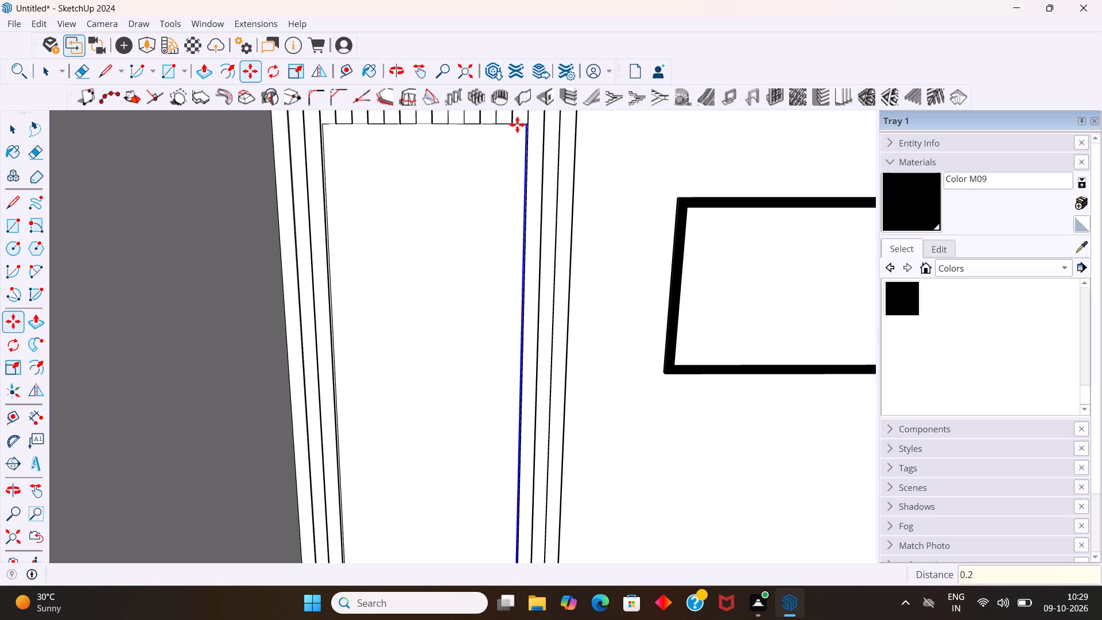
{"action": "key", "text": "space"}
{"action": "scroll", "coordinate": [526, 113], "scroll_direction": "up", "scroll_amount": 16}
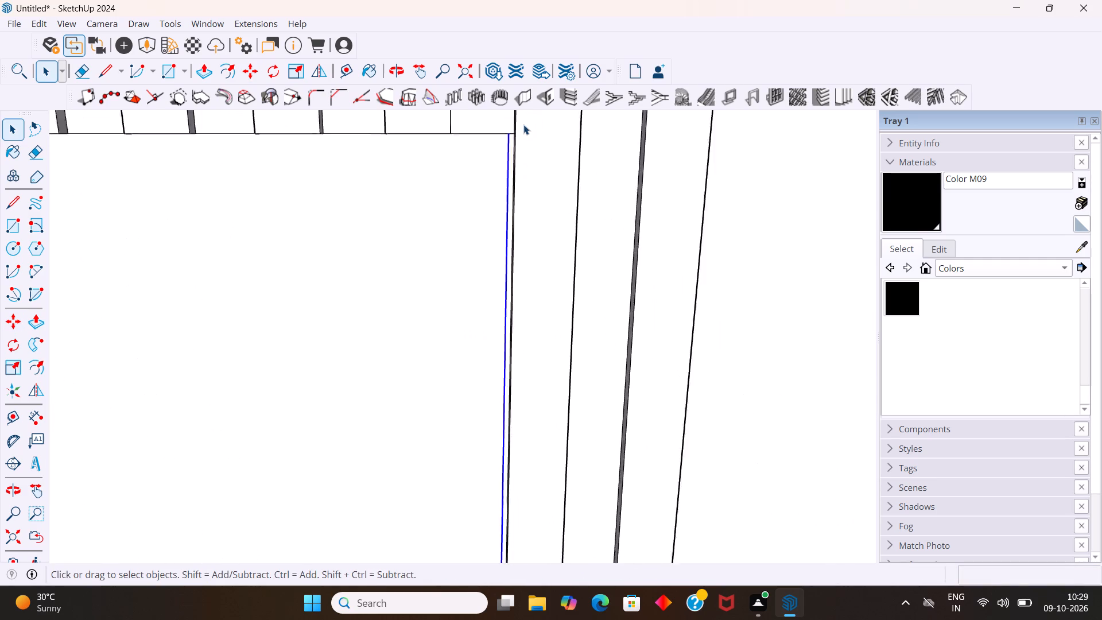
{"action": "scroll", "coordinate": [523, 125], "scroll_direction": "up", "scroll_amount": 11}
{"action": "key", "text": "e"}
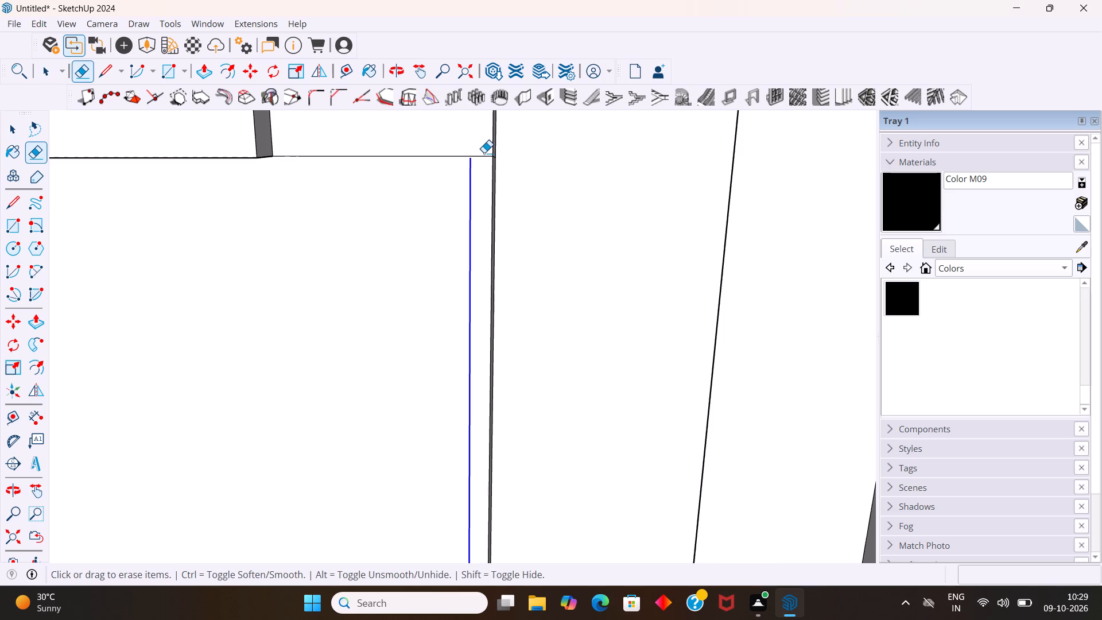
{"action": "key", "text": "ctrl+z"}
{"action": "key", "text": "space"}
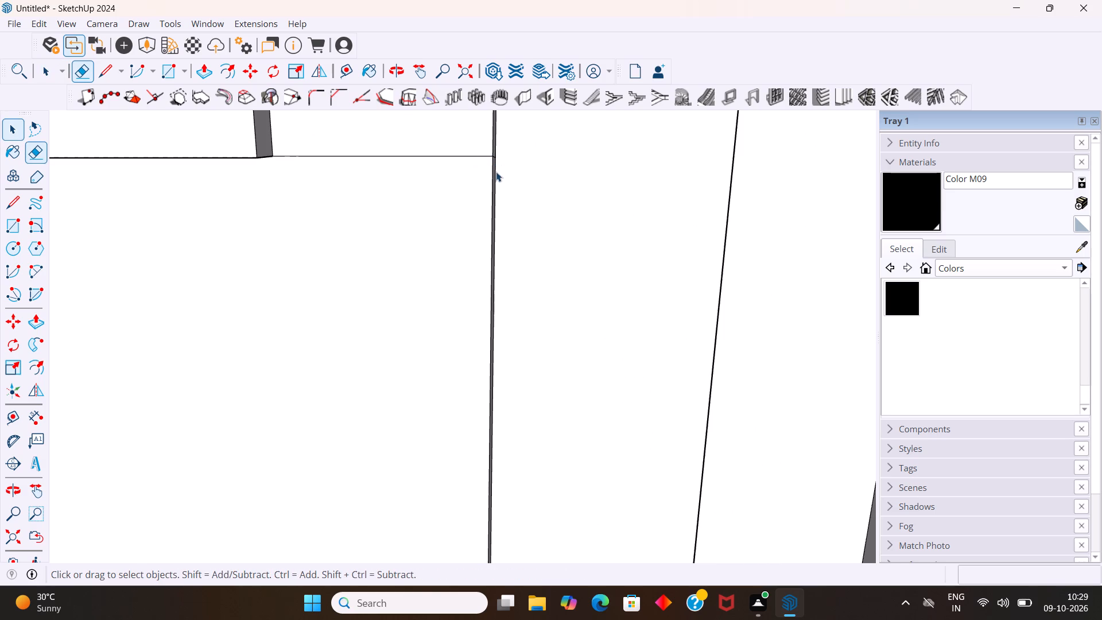
Copy the blank rectangle's vertical edge nearest the black-framed panel 0.2" inward along its top edge.
{"action": "left_click", "coordinate": [494, 172]}
{"action": "scroll", "coordinate": [500, 172], "scroll_direction": "up", "scroll_amount": 3}
{"action": "middle_click_drag", "start_coordinate": [530, 164], "coordinate": [583, 182]}
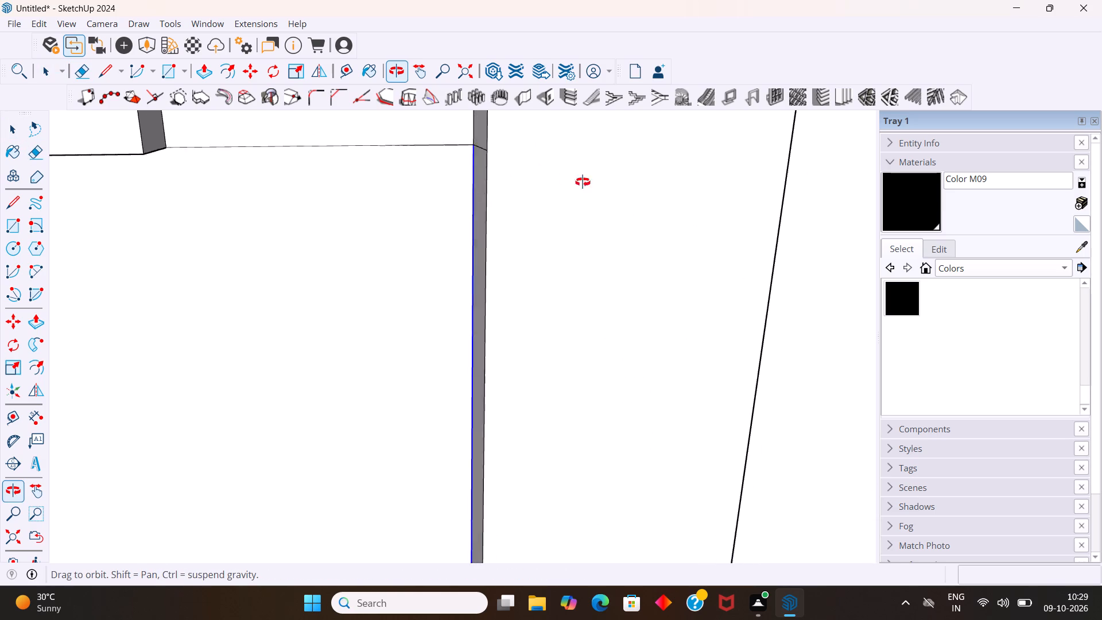
{"action": "middle_click_drag", "start_coordinate": [583, 182], "coordinate": [663, 212]}
{"action": "middle_click", "coordinate": [663, 212]}
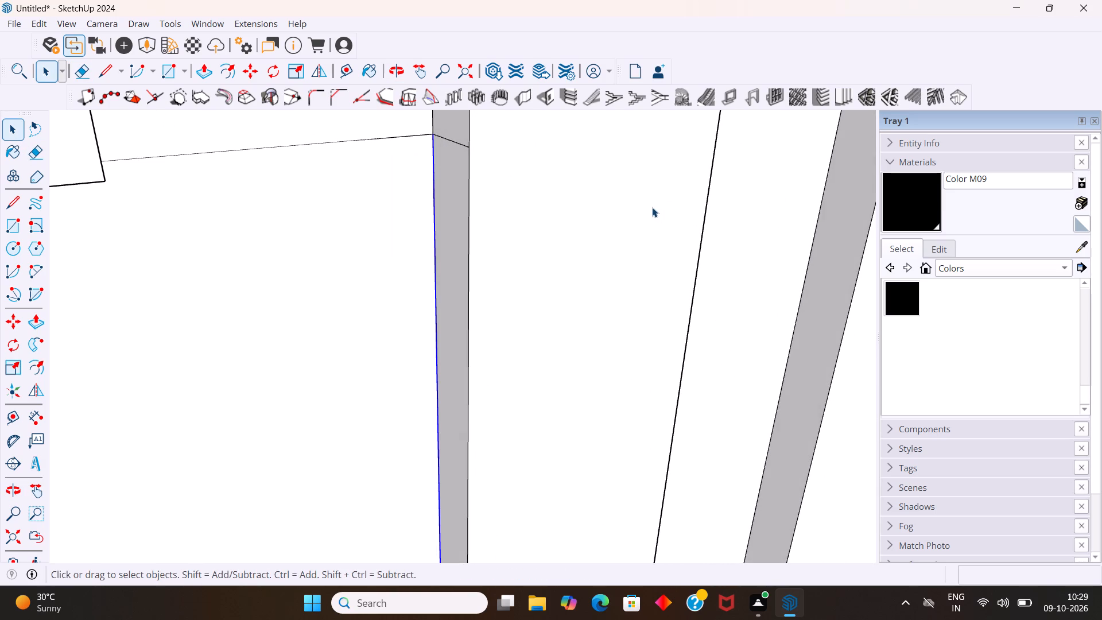
{"action": "key", "text": "m"}
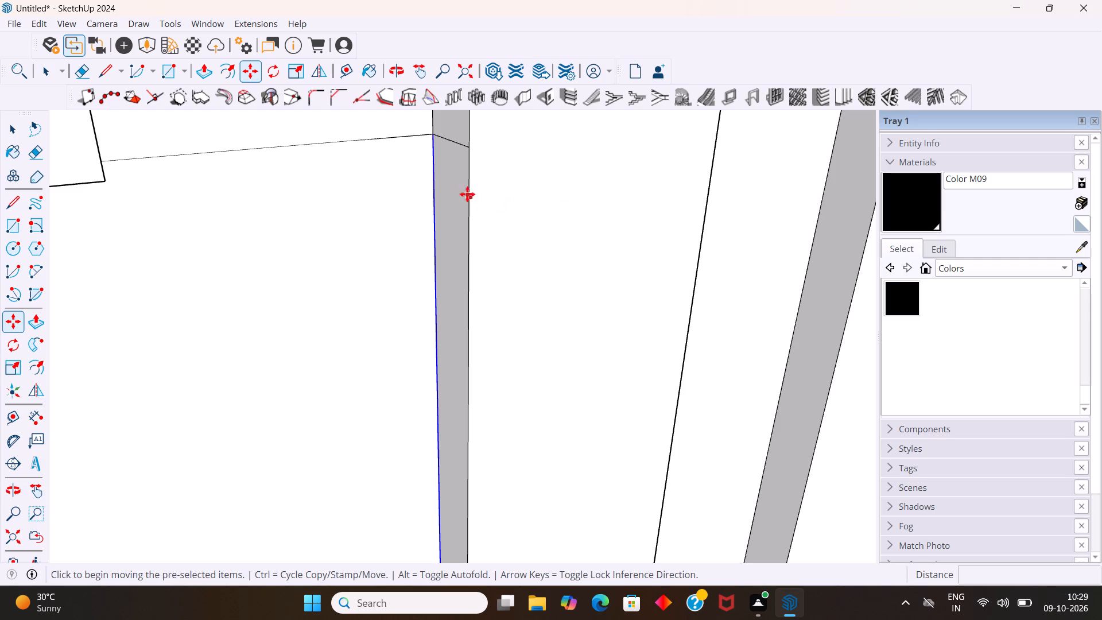
{"action": "left_click", "coordinate": [436, 136]}
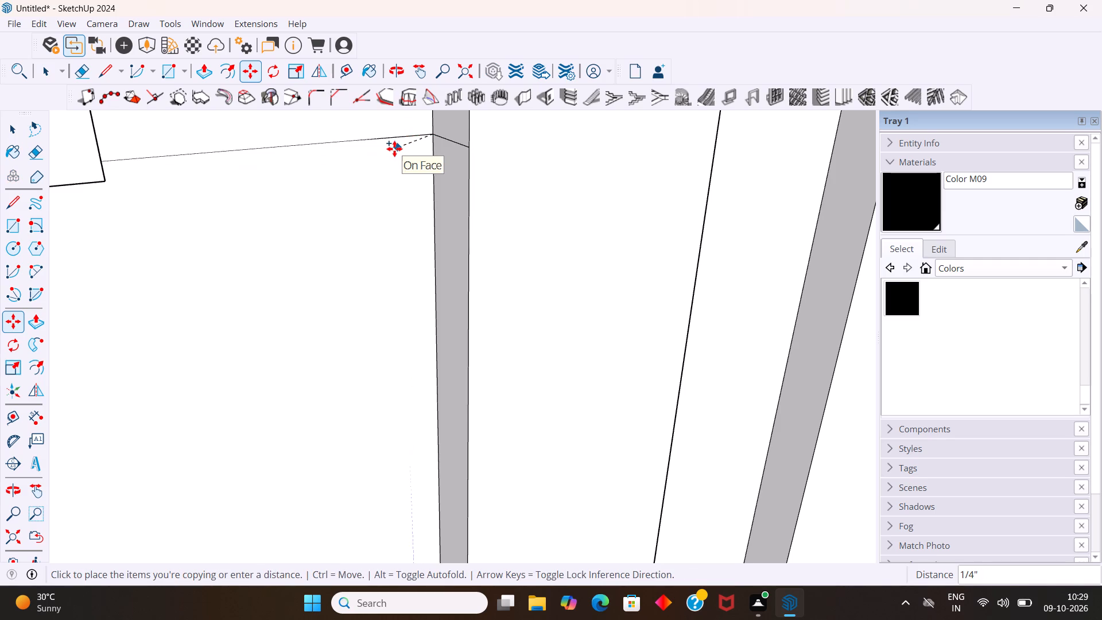
{"action": "middle_click_drag", "start_coordinate": [396, 149], "coordinate": [429, 206]}
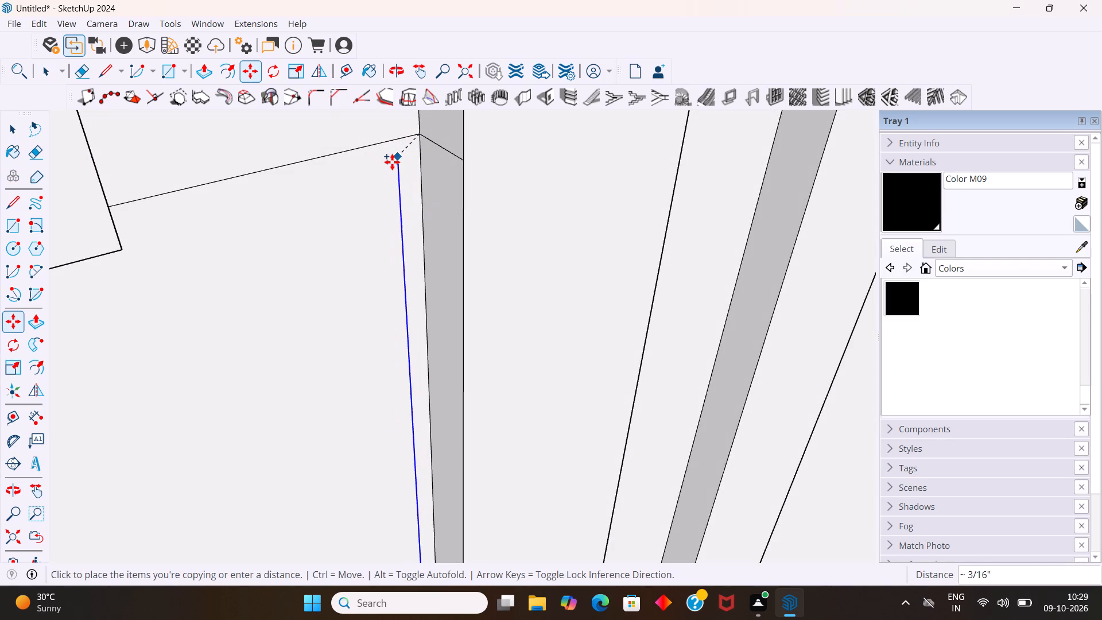
{"action": "type", "text": "0.2"}
{"action": "key", "text": "Return"}
{"action": "key", "text": "space"}
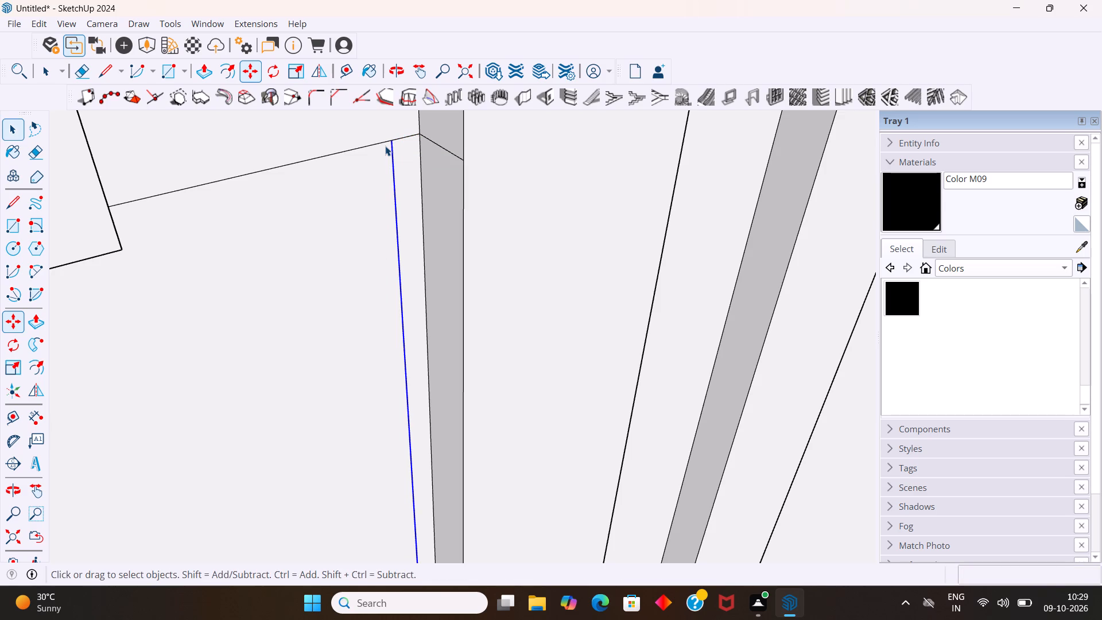
Erase the short piece of top edge between the copied line and the original vertical edge.
{"action": "key", "text": "e"}
{"action": "left_click_drag", "start_coordinate": [406, 134], "coordinate": [408, 161]}
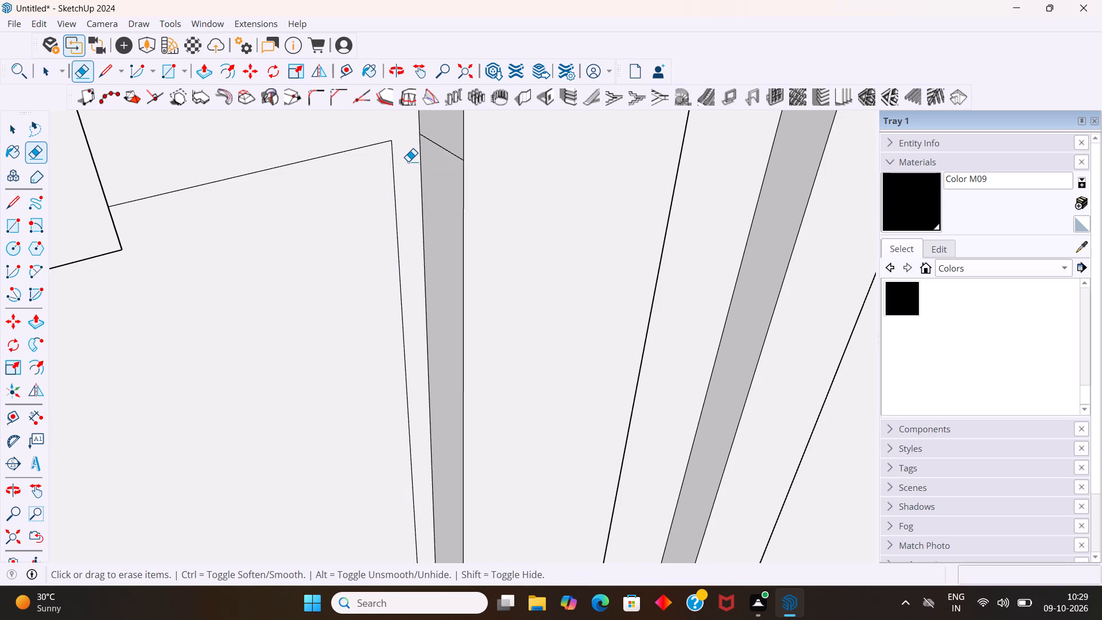
{"action": "key", "text": "space"}
Copy the blank rectangle's bottom edge up about 6' 1 9/16", just below its top edge.
{"action": "scroll", "coordinate": [394, 180], "scroll_direction": "down", "scroll_amount": 6}
{"action": "middle_click_drag", "start_coordinate": [390, 221], "coordinate": [327, 110]}
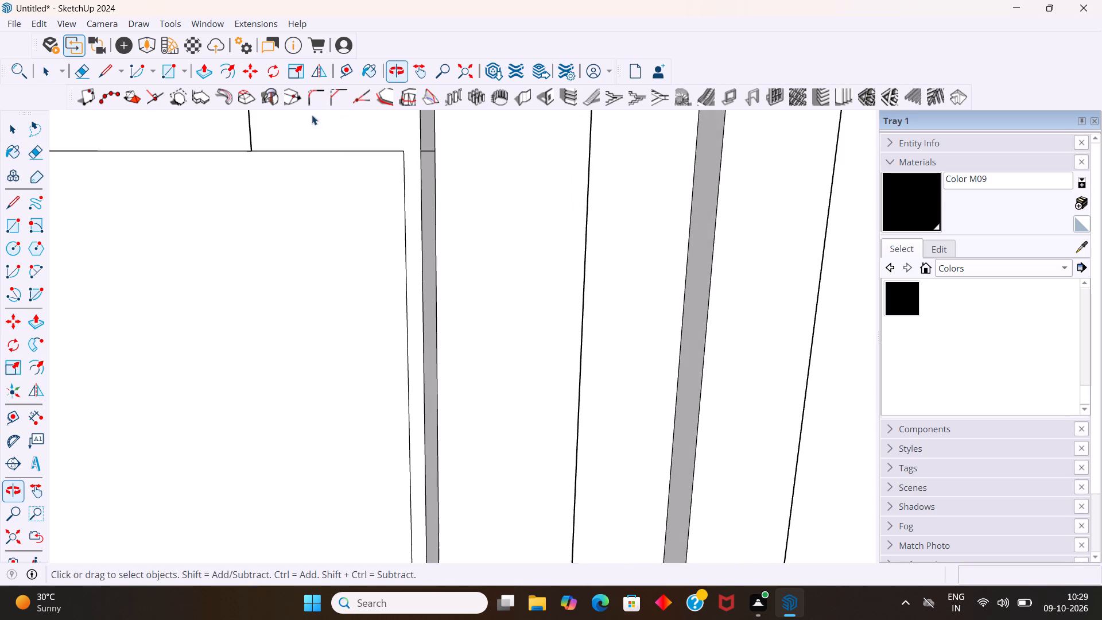
{"action": "scroll", "coordinate": [308, 120], "scroll_direction": "down", "scroll_amount": 10}
{"action": "scroll", "coordinate": [294, 193], "scroll_direction": "down", "scroll_amount": 20}
{"action": "scroll", "coordinate": [294, 193], "scroll_direction": "down", "scroll_amount": 1}
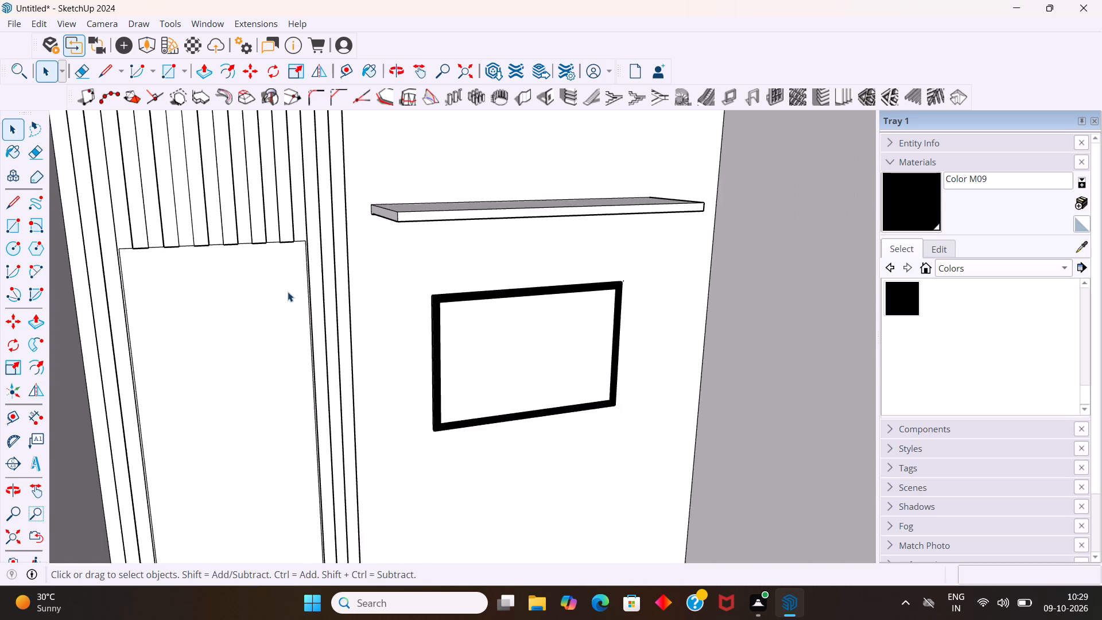
{"action": "scroll", "coordinate": [288, 292], "scroll_direction": "down", "scroll_amount": 8}
{"action": "scroll", "coordinate": [287, 445], "scroll_direction": "up", "scroll_amount": 16}
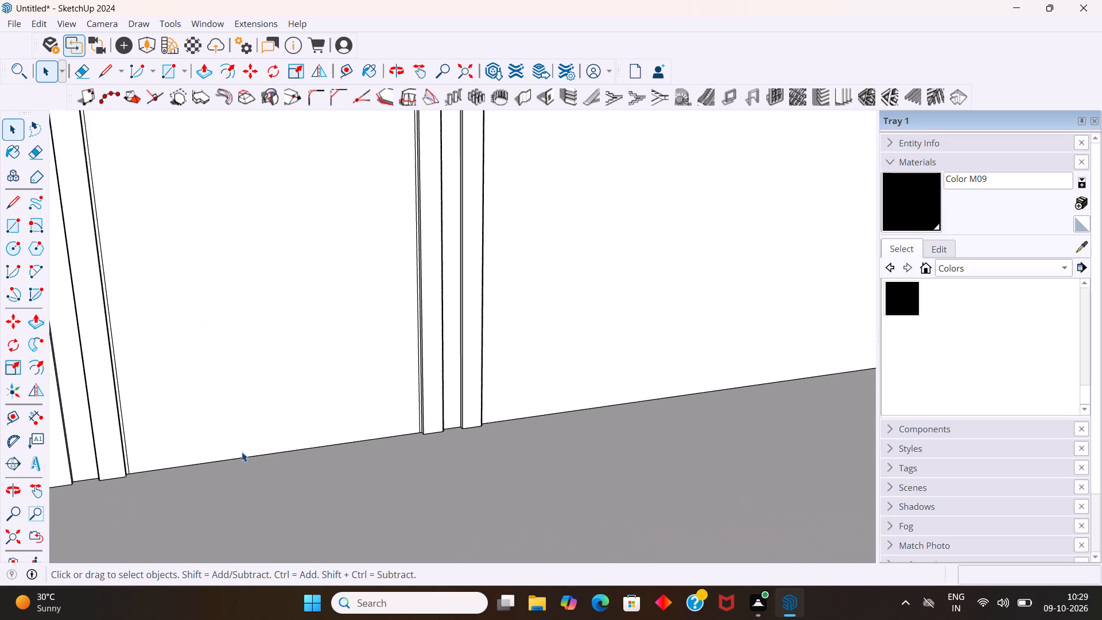
{"action": "scroll", "coordinate": [234, 465], "scroll_direction": "up", "scroll_amount": 4}
{"action": "left_click", "coordinate": [219, 456]}
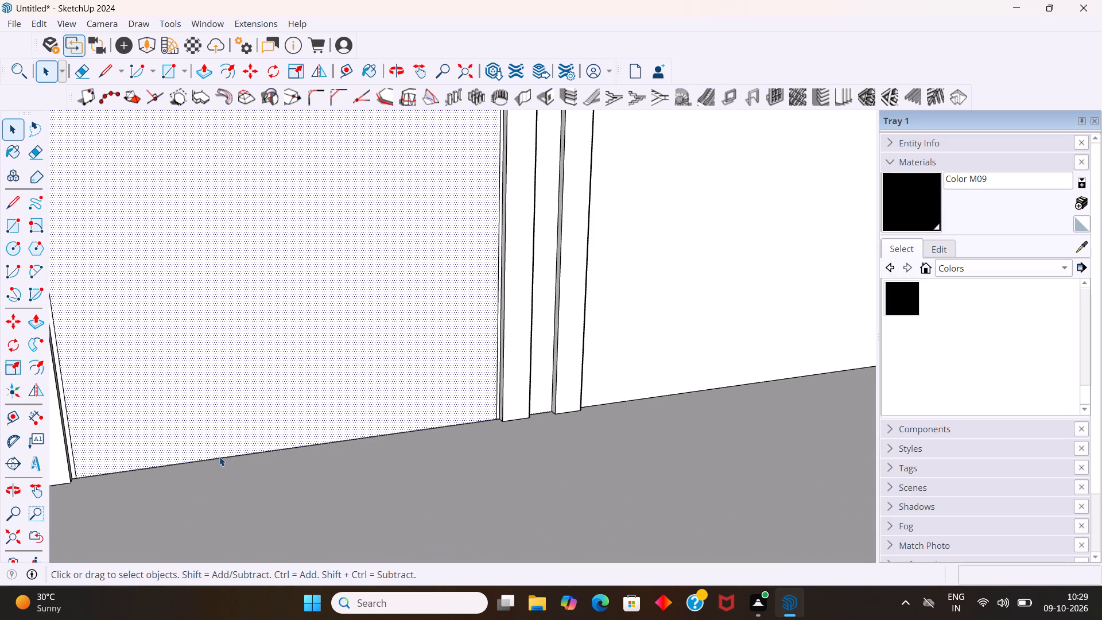
{"action": "left_click", "coordinate": [219, 456]}
{"action": "left_click", "coordinate": [219, 459]}
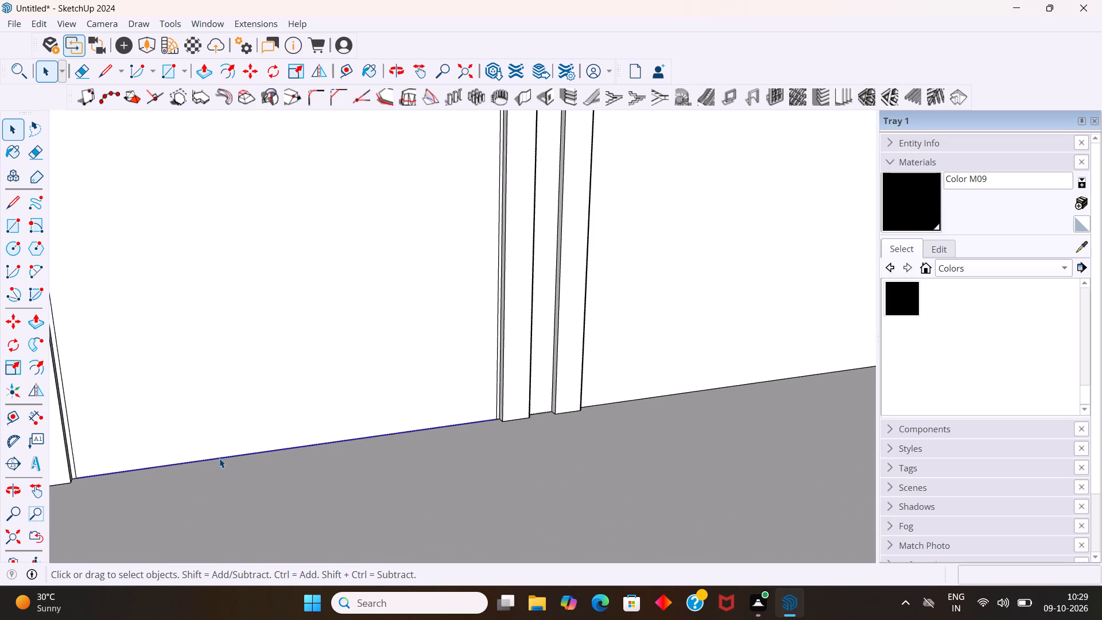
{"action": "key", "text": "m"}
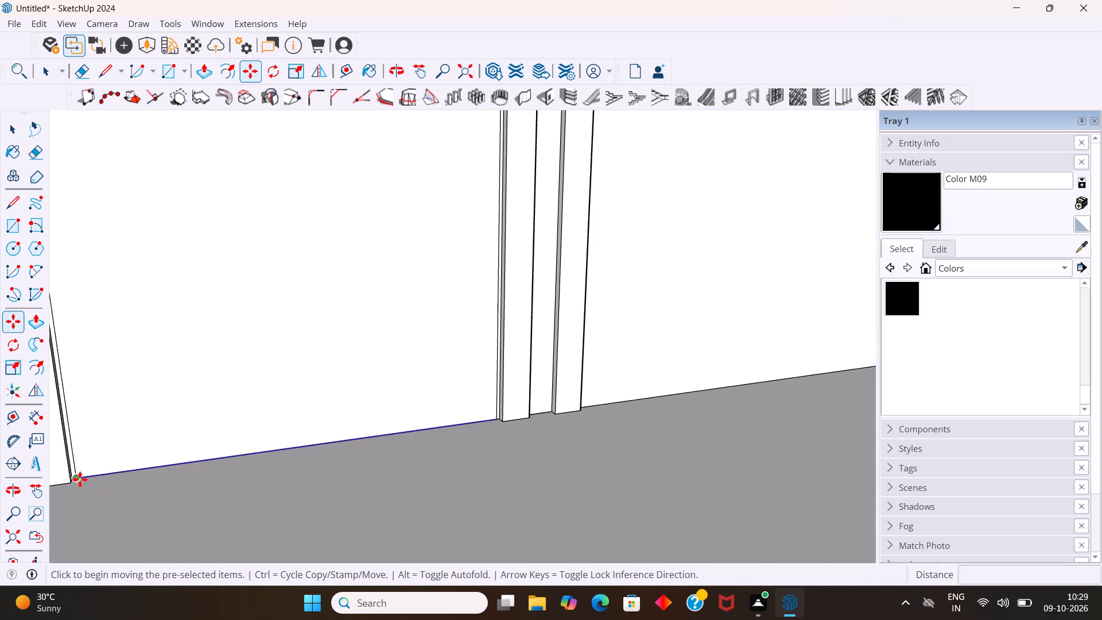
{"action": "left_click", "coordinate": [80, 479]}
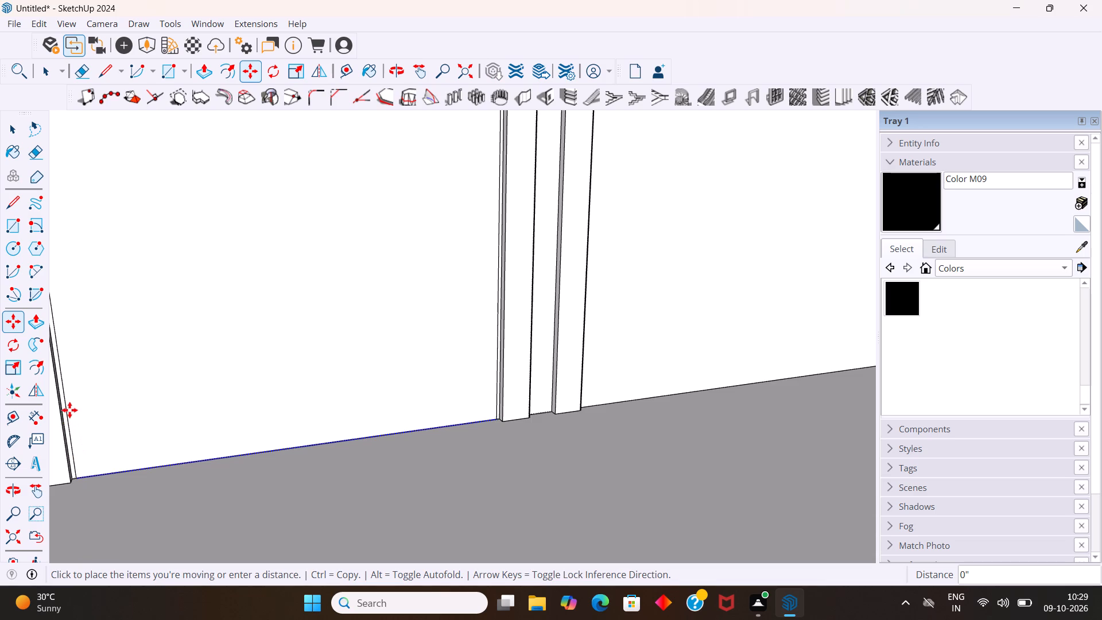
{"action": "scroll", "coordinate": [79, 377], "scroll_direction": "down", "scroll_amount": 15}
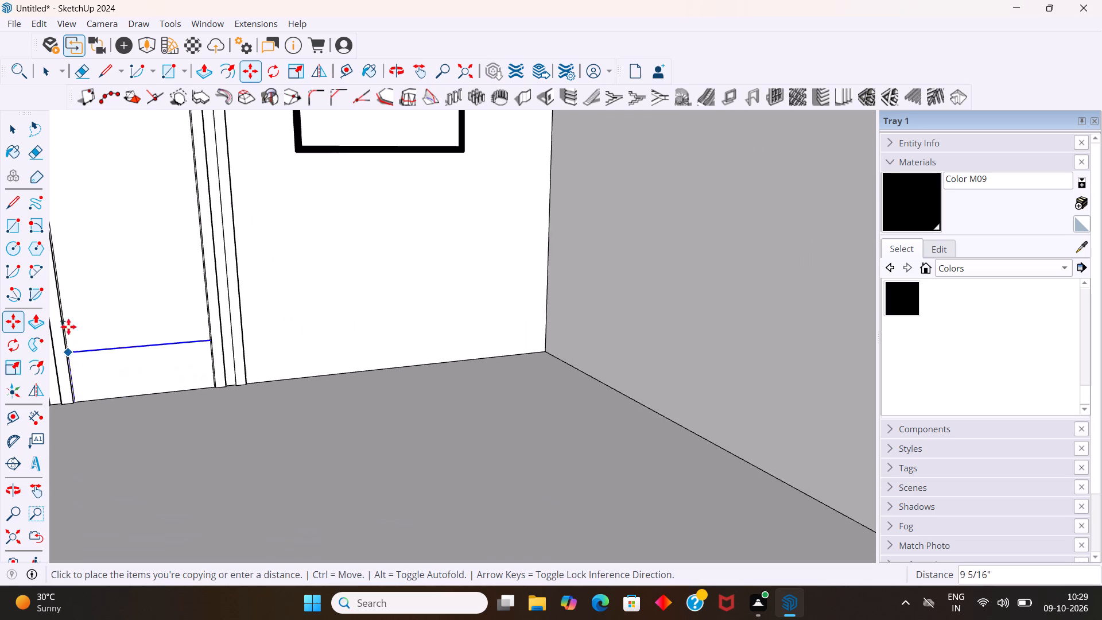
{"action": "scroll", "coordinate": [68, 327], "scroll_direction": "down", "scroll_amount": 11}
{"action": "scroll", "coordinate": [227, 232], "scroll_direction": "down", "scroll_amount": 12}
{"action": "scroll", "coordinate": [181, 195], "scroll_direction": "up", "scroll_amount": 2}
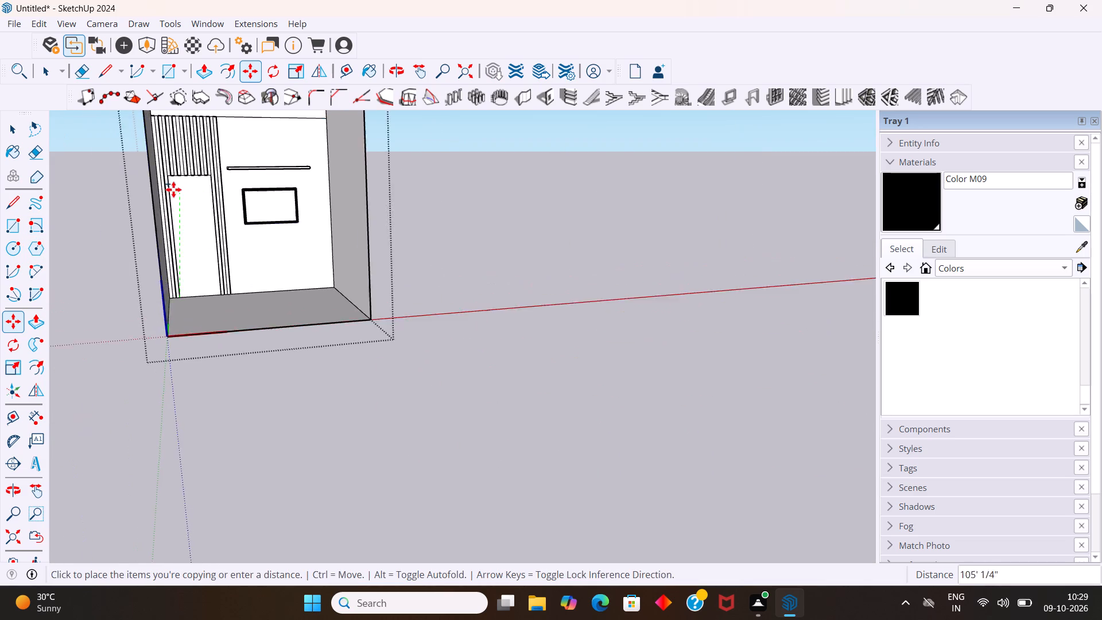
{"action": "scroll", "coordinate": [173, 189], "scroll_direction": "up", "scroll_amount": 20}
{"action": "scroll", "coordinate": [173, 189], "scroll_direction": "up", "scroll_amount": 5}
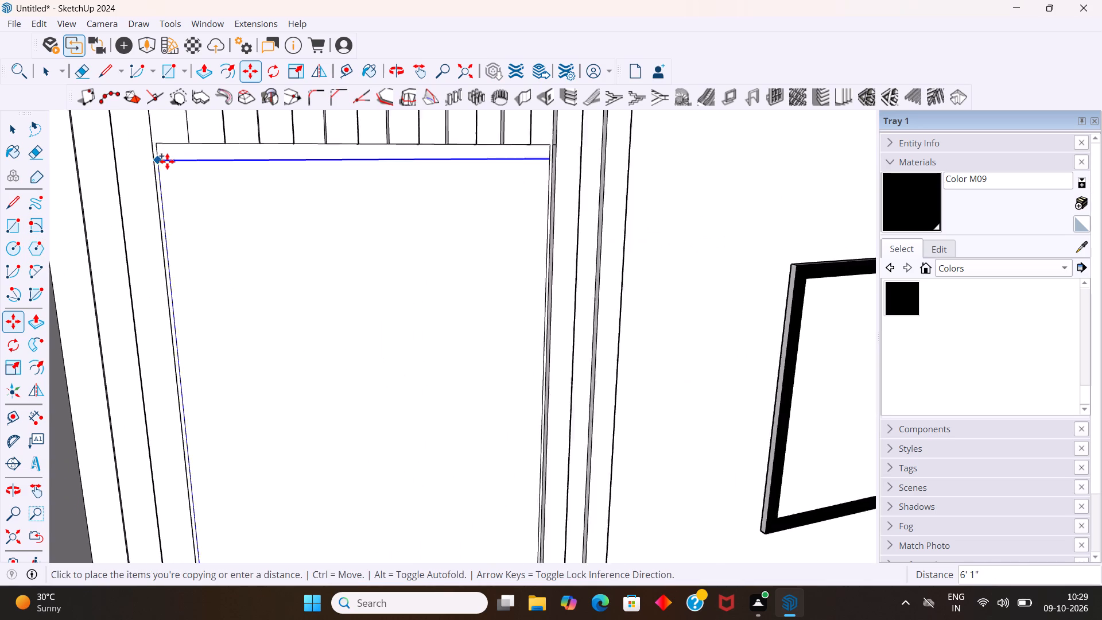
{"action": "scroll", "coordinate": [167, 161], "scroll_direction": "up", "scroll_amount": 5}
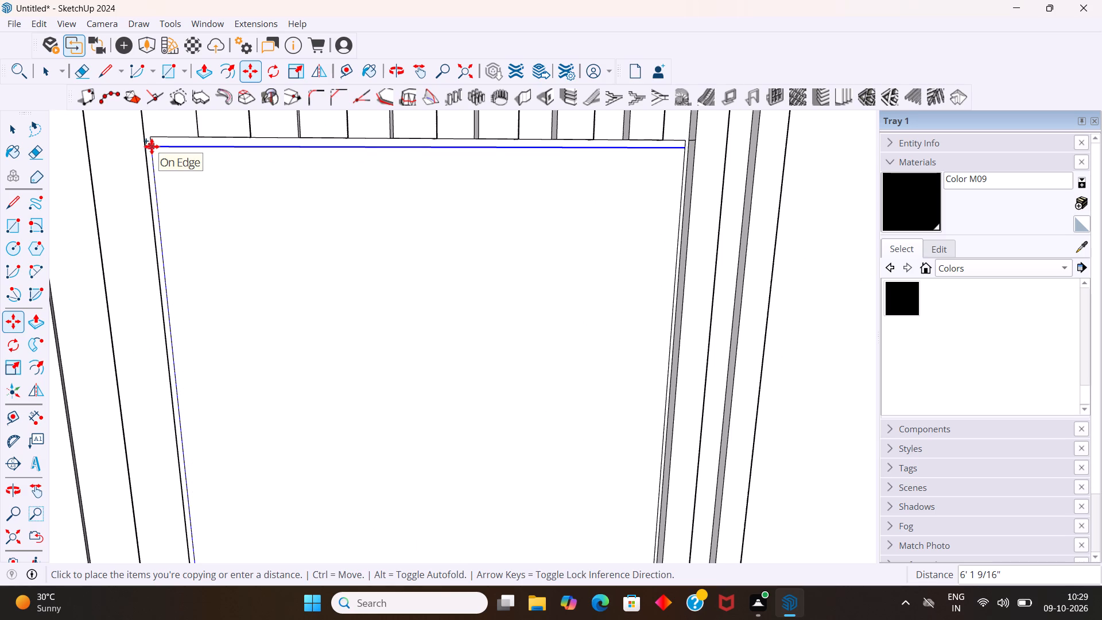
{"action": "left_click", "coordinate": [152, 146]}
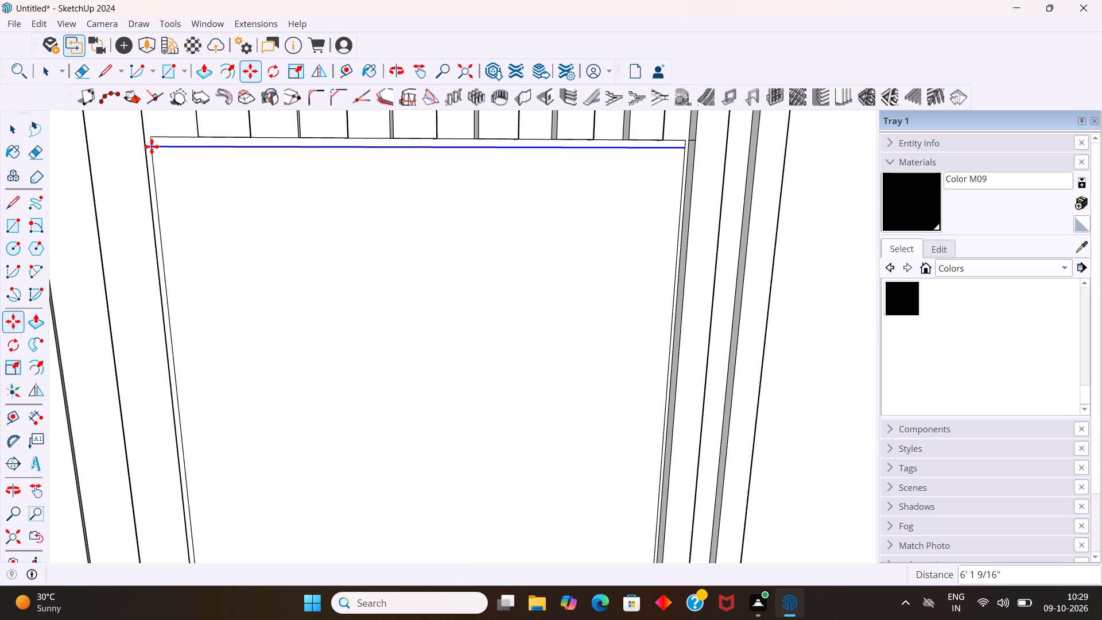
{"action": "key", "text": "space"}
Erase the leftover short edges above the new horizontal line at both upper corners of the blank rectangle.
{"action": "middle_click_drag", "start_coordinate": [172, 145], "coordinate": [195, 158]}
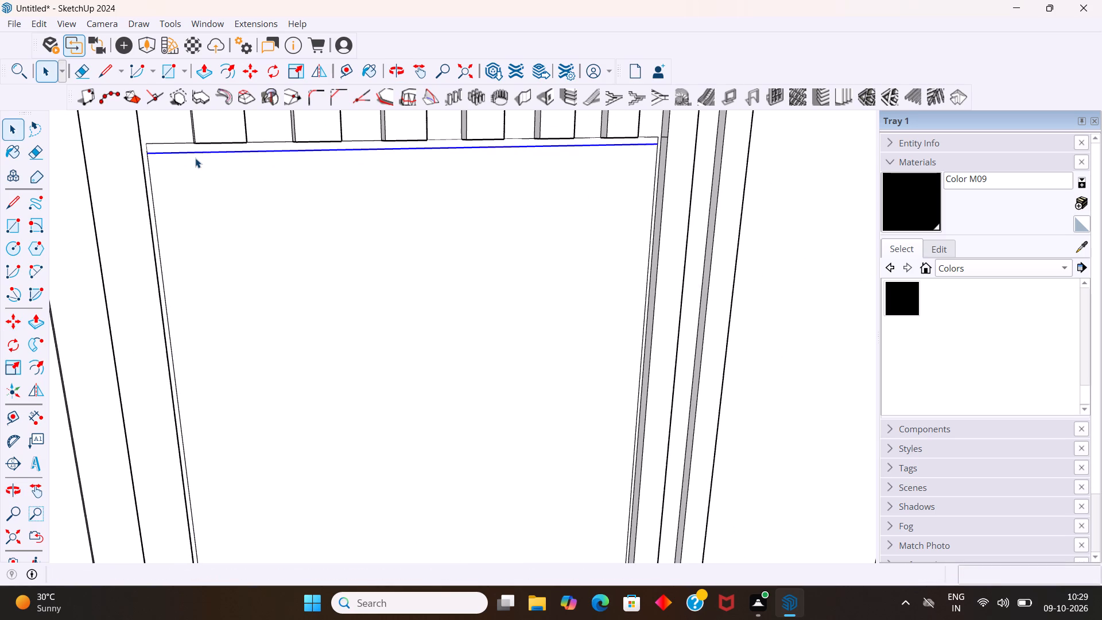
{"action": "key", "text": "e"}
{"action": "left_click_drag", "start_coordinate": [168, 138], "coordinate": [151, 147]}
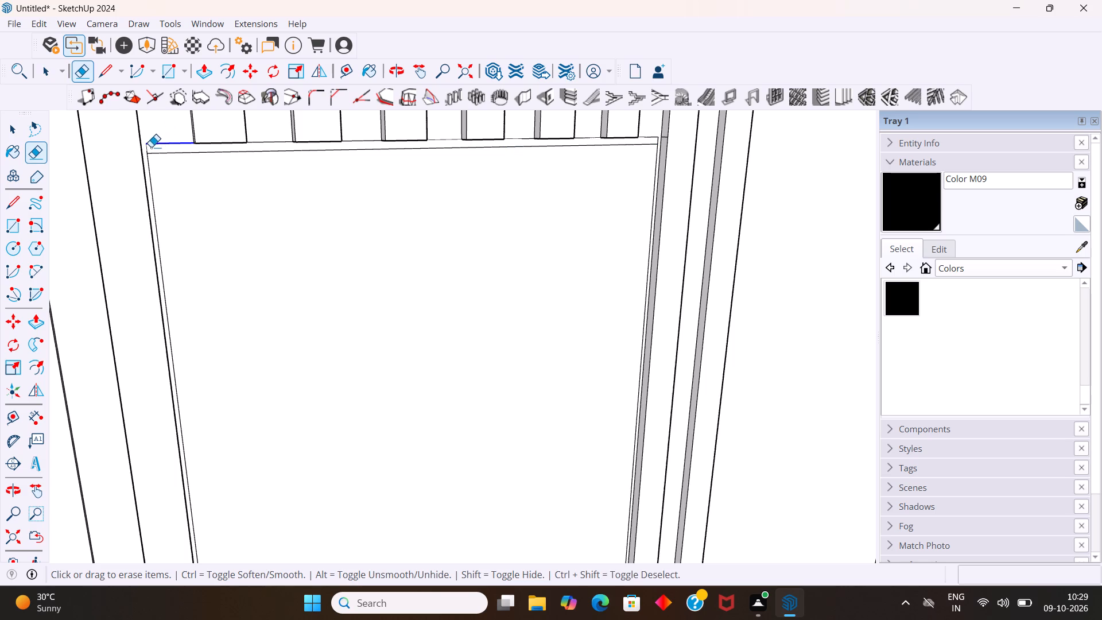
{"action": "left_click_drag", "start_coordinate": [151, 147], "coordinate": [146, 150]}
{"action": "middle_click_drag", "start_coordinate": [328, 169], "coordinate": [316, 170]}
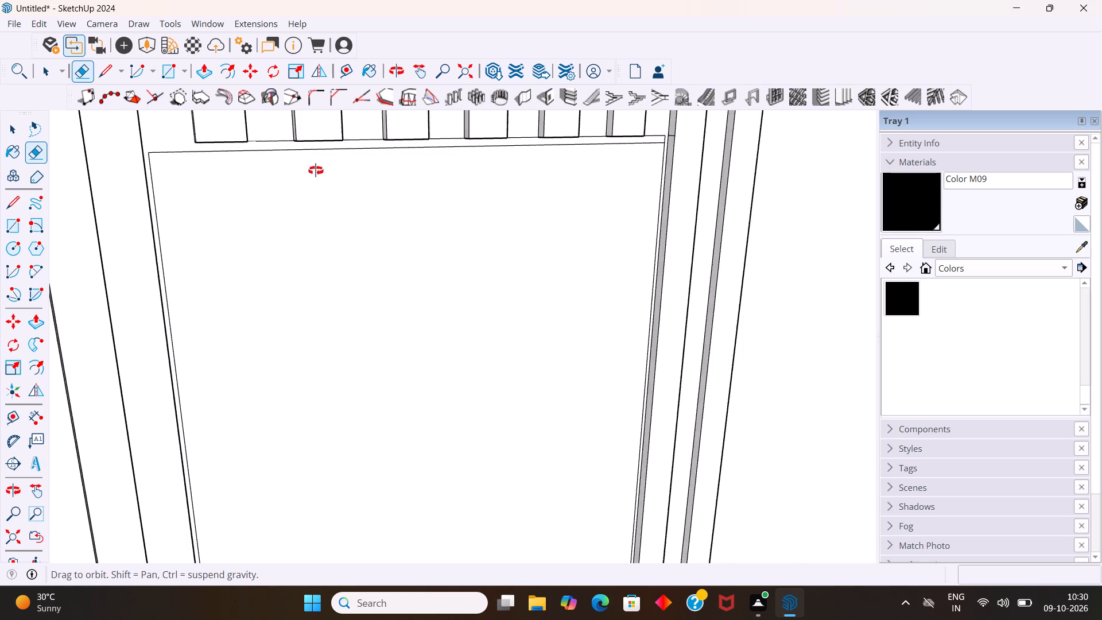
{"action": "middle_click_drag", "start_coordinate": [316, 170], "coordinate": [233, 173]}
{"action": "scroll", "coordinate": [228, 169], "scroll_direction": "down", "scroll_amount": 5}
{"action": "scroll", "coordinate": [571, 132], "scroll_direction": "up", "scroll_amount": 5}
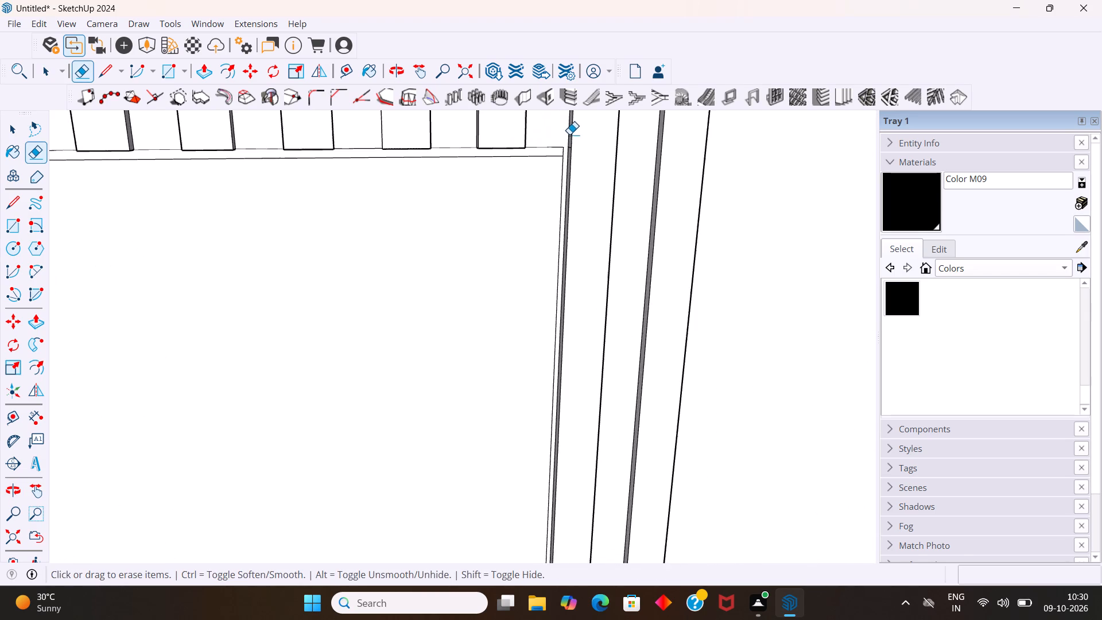
{"action": "scroll", "coordinate": [562, 139], "scroll_direction": "up", "scroll_amount": 4}
{"action": "left_click_drag", "start_coordinate": [545, 146], "coordinate": [561, 153]}
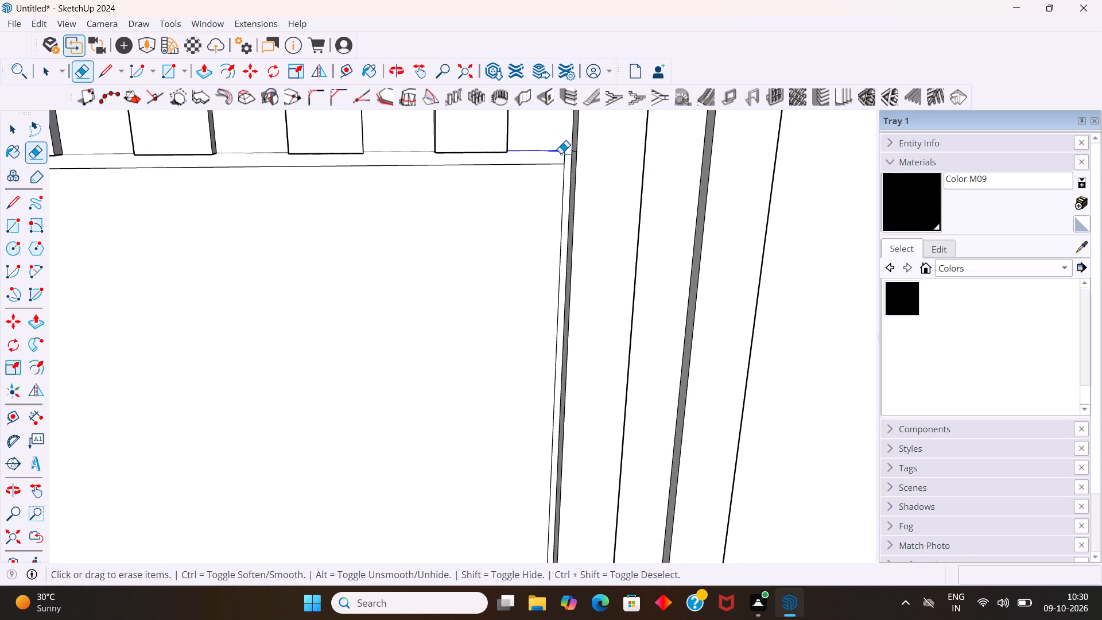
{"action": "left_click_drag", "start_coordinate": [561, 153], "coordinate": [564, 155]}
{"action": "middle_click_drag", "start_coordinate": [565, 153], "coordinate": [649, 141]}
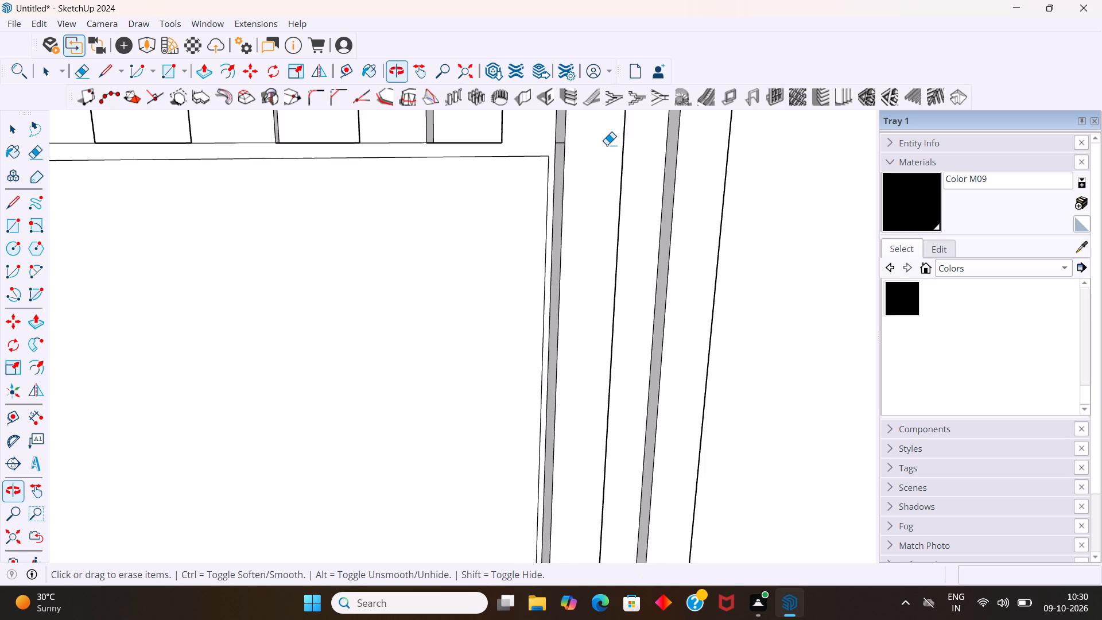
Erase the leftover segments of the blank rectangle's original top edge between the bottoms of the flutes and beside the corner.
{"action": "scroll", "coordinate": [596, 145], "scroll_direction": "up", "scroll_amount": 9}
{"action": "left_click", "coordinate": [532, 141]}
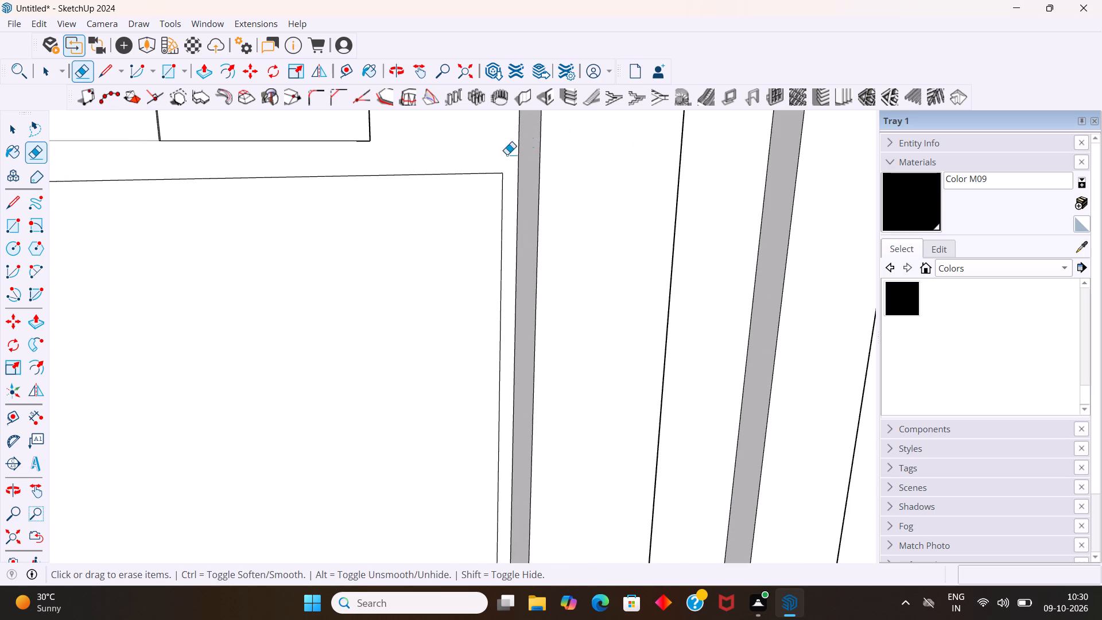
{"action": "scroll", "coordinate": [370, 220], "scroll_direction": "down", "scroll_amount": 5}
{"action": "left_click_drag", "start_coordinate": [205, 184], "coordinate": [203, 177]}
{"action": "scroll", "coordinate": [179, 180], "scroll_direction": "down", "scroll_amount": 3}
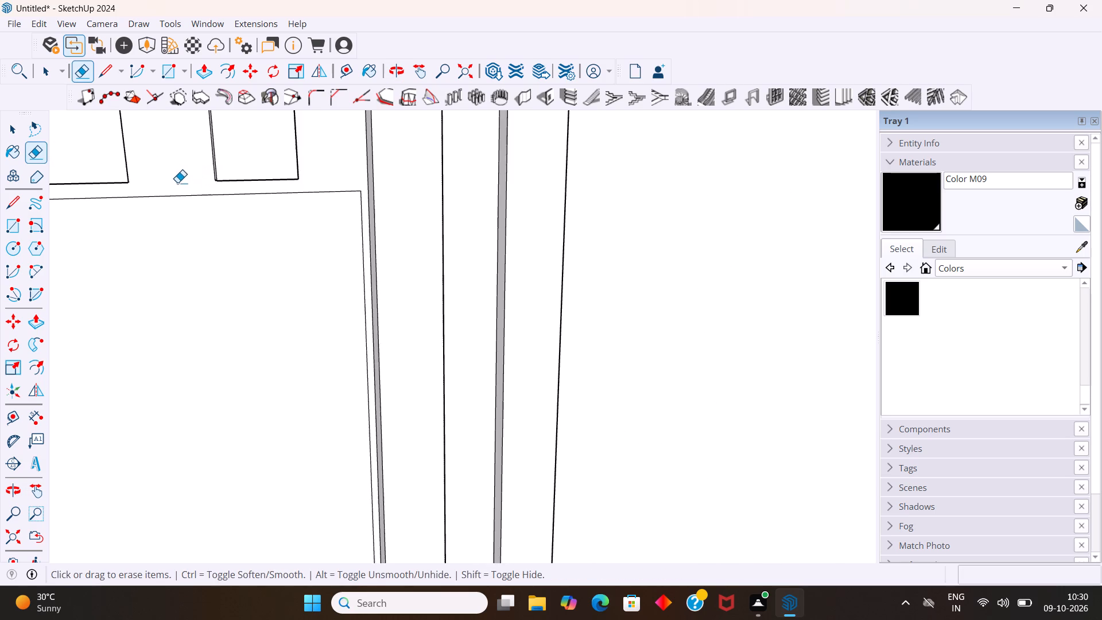
{"action": "scroll", "coordinate": [177, 183], "scroll_direction": "down", "scroll_amount": 18}
{"action": "middle_click_drag", "start_coordinate": [76, 253], "coordinate": [205, 211]}
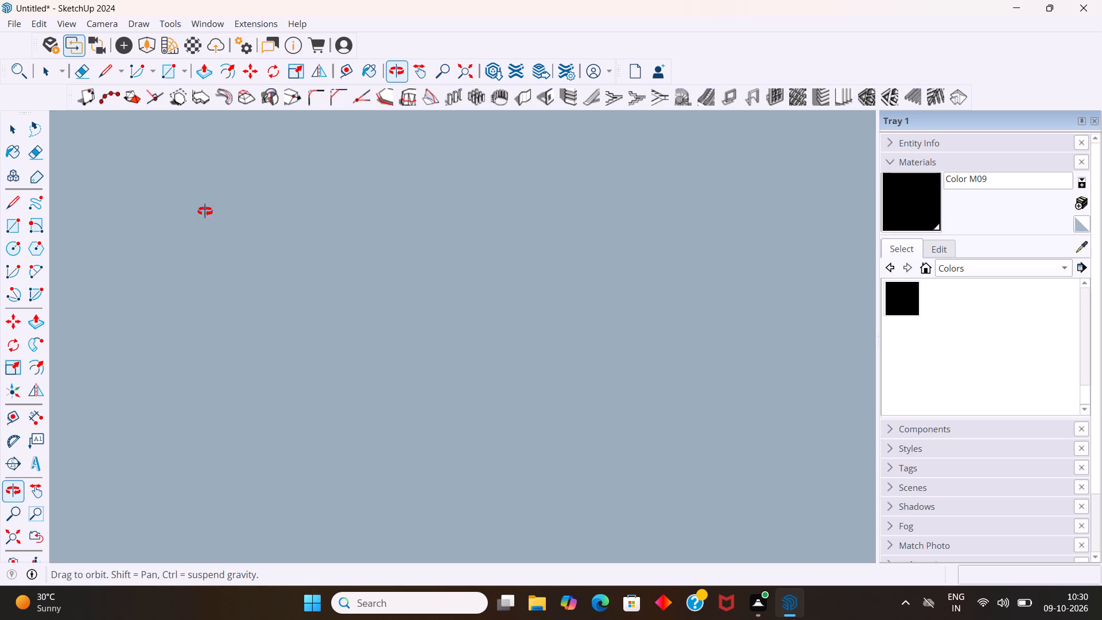
{"action": "middle_click_drag", "start_coordinate": [205, 211], "coordinate": [43, 263]}
{"action": "scroll", "coordinate": [123, 201], "scroll_direction": "down", "scroll_amount": 7}
{"action": "scroll", "coordinate": [280, 222], "scroll_direction": "down", "scroll_amount": 1}
{"action": "middle_click_drag", "start_coordinate": [272, 230], "coordinate": [261, 234]}
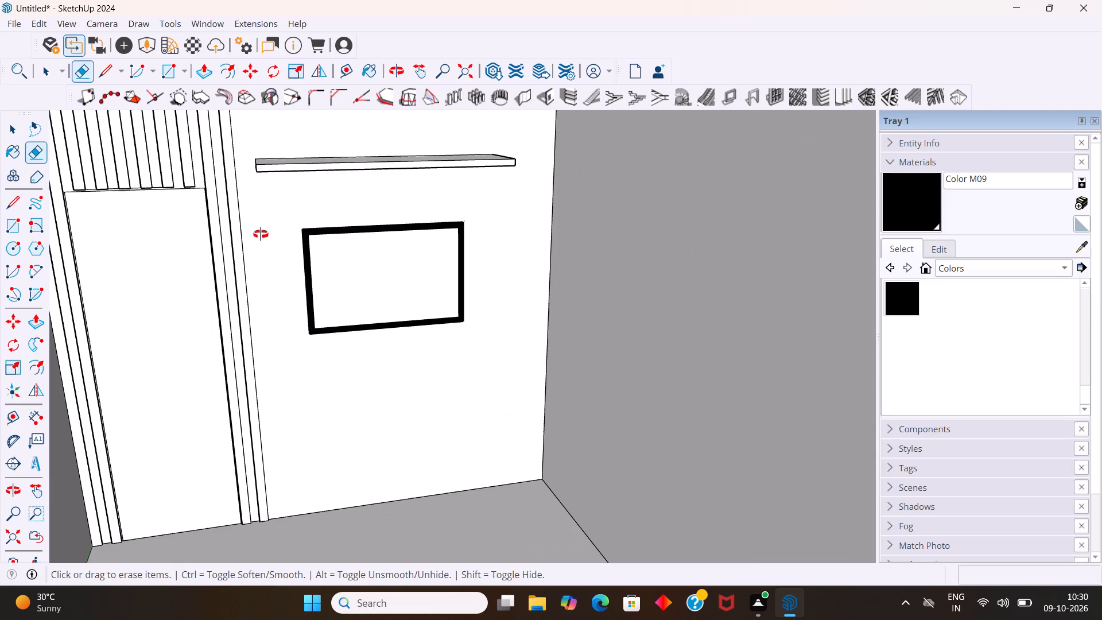
{"action": "middle_click_drag", "start_coordinate": [261, 234], "coordinate": [168, 235]}
{"action": "scroll", "coordinate": [133, 186], "scroll_direction": "up", "scroll_amount": 16}
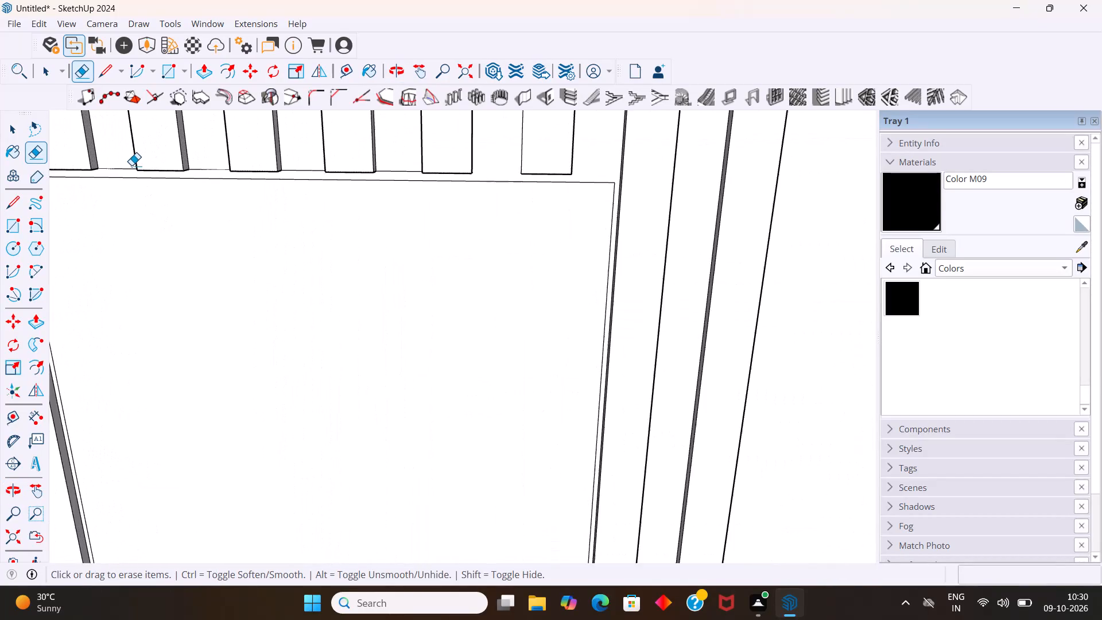
{"action": "scroll", "coordinate": [131, 165], "scroll_direction": "up", "scroll_amount": 9}
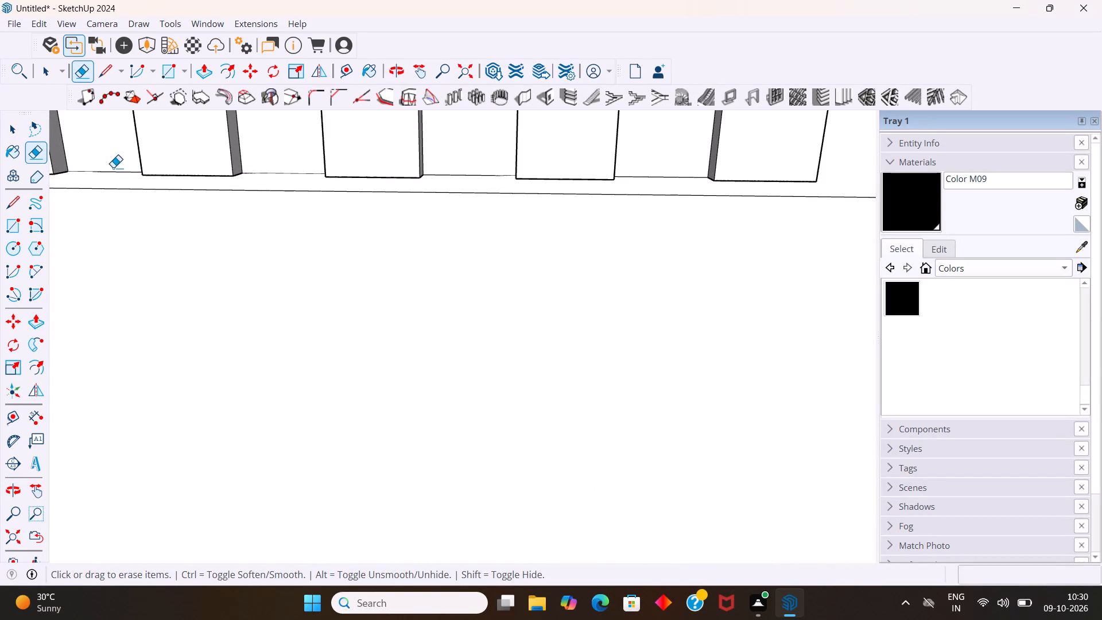
{"action": "scroll", "coordinate": [185, 164], "scroll_direction": "down", "scroll_amount": 4}
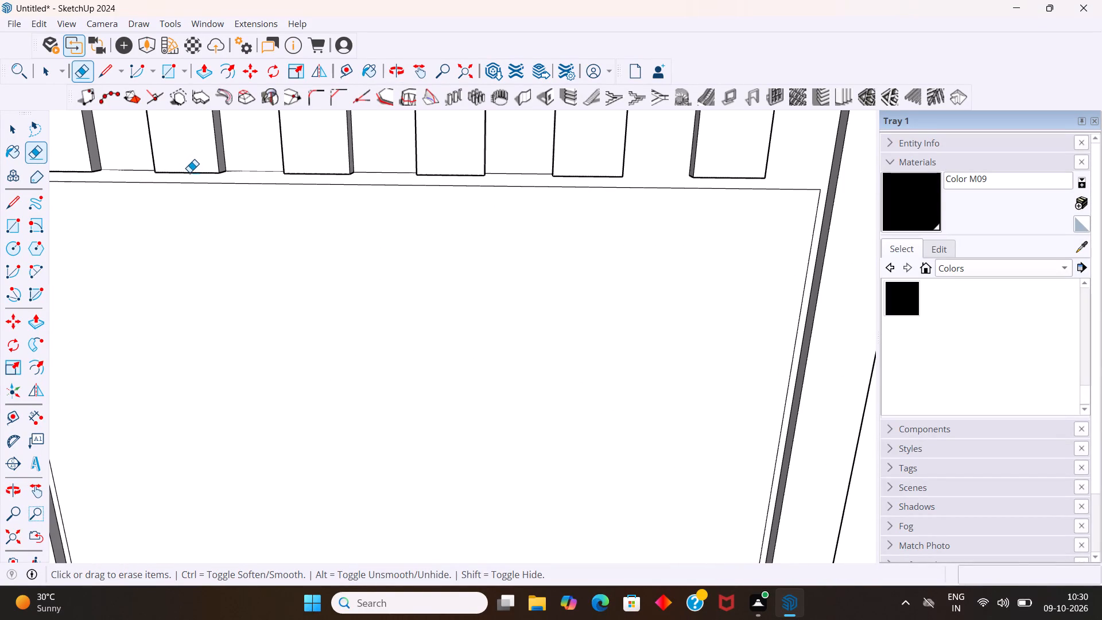
{"action": "left_click_drag", "start_coordinate": [256, 164], "coordinate": [256, 173]}
{"action": "left_click_drag", "start_coordinate": [377, 157], "coordinate": [384, 173]}
{"action": "left_click_drag", "start_coordinate": [522, 156], "coordinate": [525, 175]}
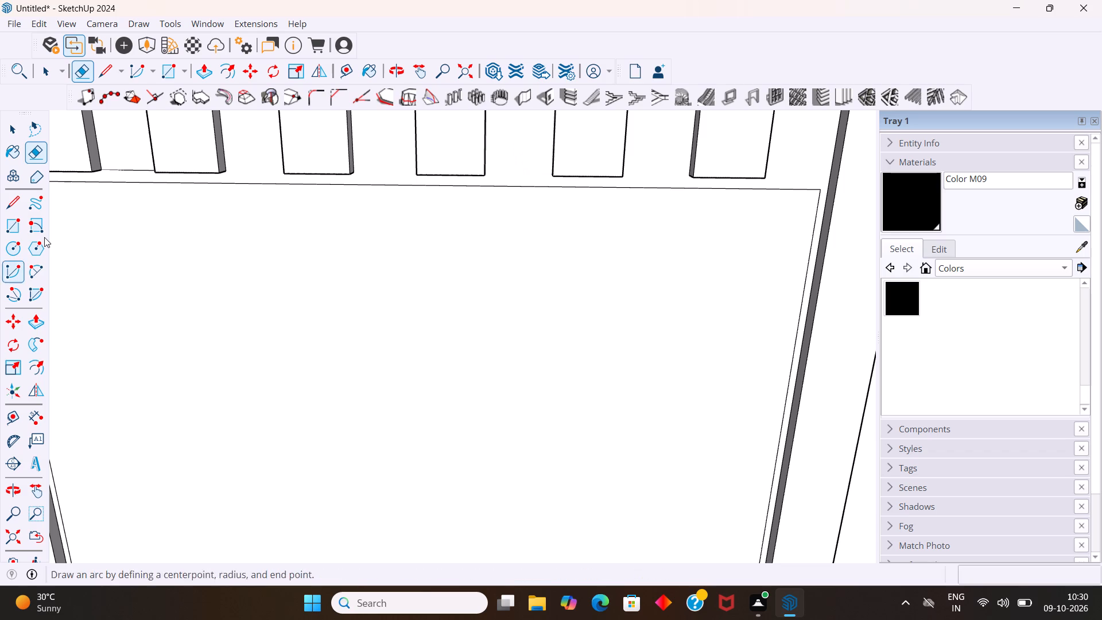
{"action": "left_click", "coordinate": [115, 171]}
{"action": "left_click", "coordinate": [121, 168]}
{"action": "key", "text": "space"}
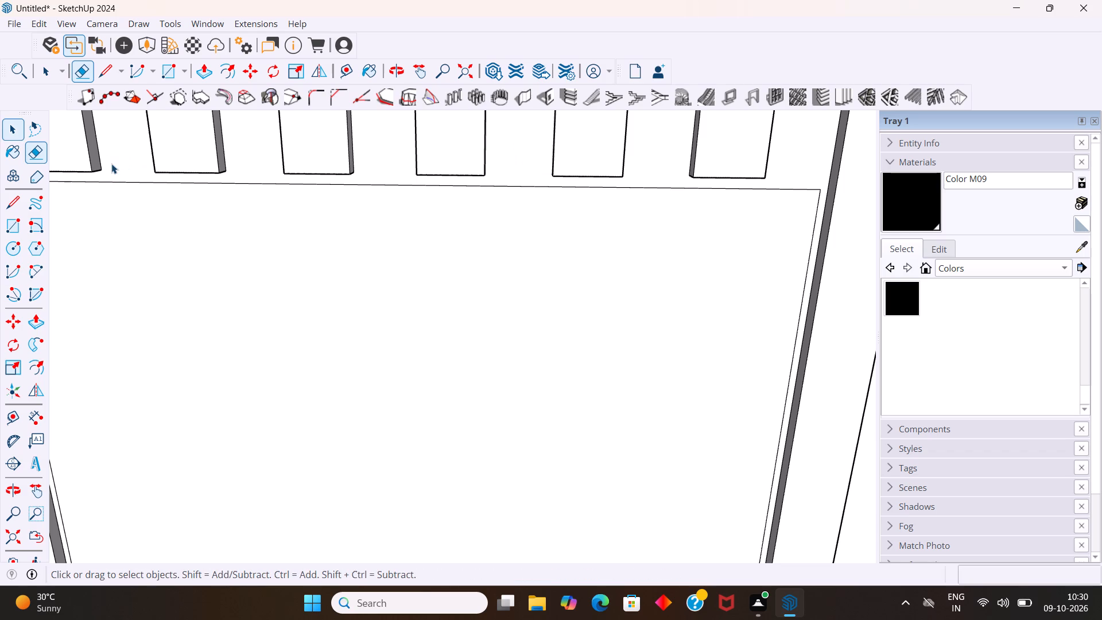
Offset the outline of the blank door-like panel 1" inward.
{"action": "scroll", "coordinate": [145, 186], "scroll_direction": "down", "scroll_amount": 11}
{"action": "middle_click_drag", "start_coordinate": [214, 235], "coordinate": [238, 191]}
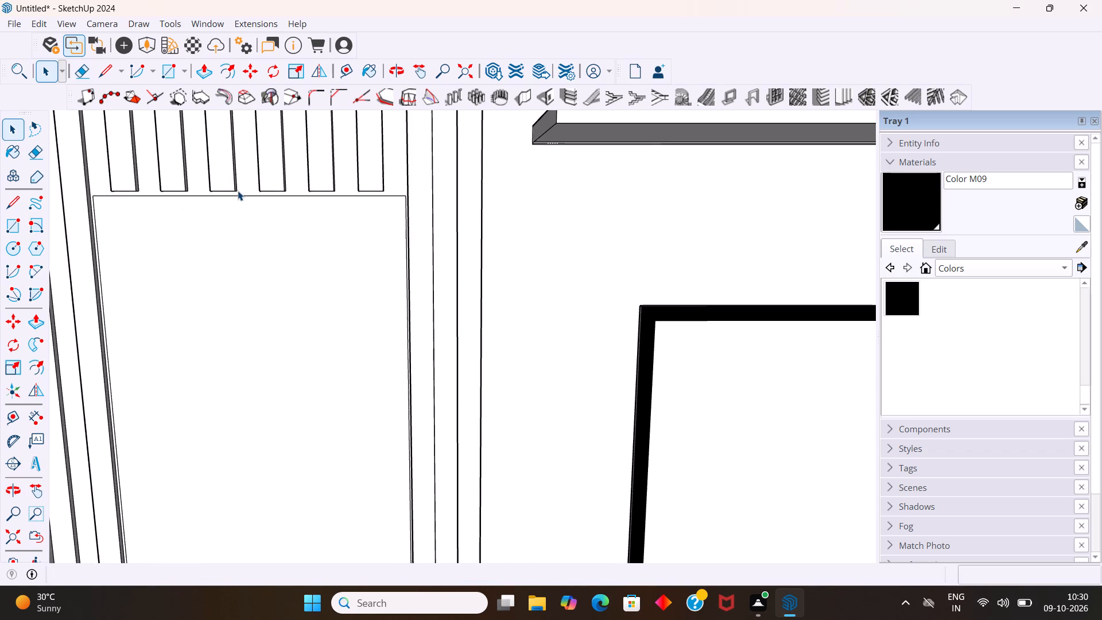
{"action": "scroll", "coordinate": [289, 220], "scroll_direction": "down", "scroll_amount": 3}
{"action": "middle_click_drag", "start_coordinate": [306, 254], "coordinate": [316, 222]}
{"action": "scroll", "coordinate": [301, 216], "scroll_direction": "down", "scroll_amount": 10}
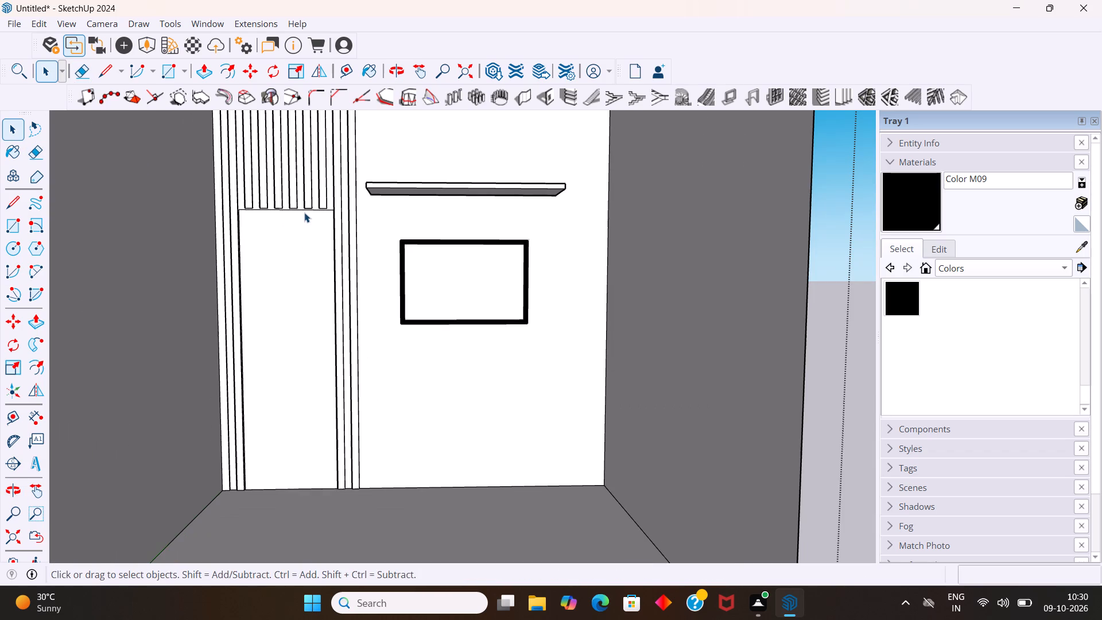
{"action": "left_click", "coordinate": [301, 257]}
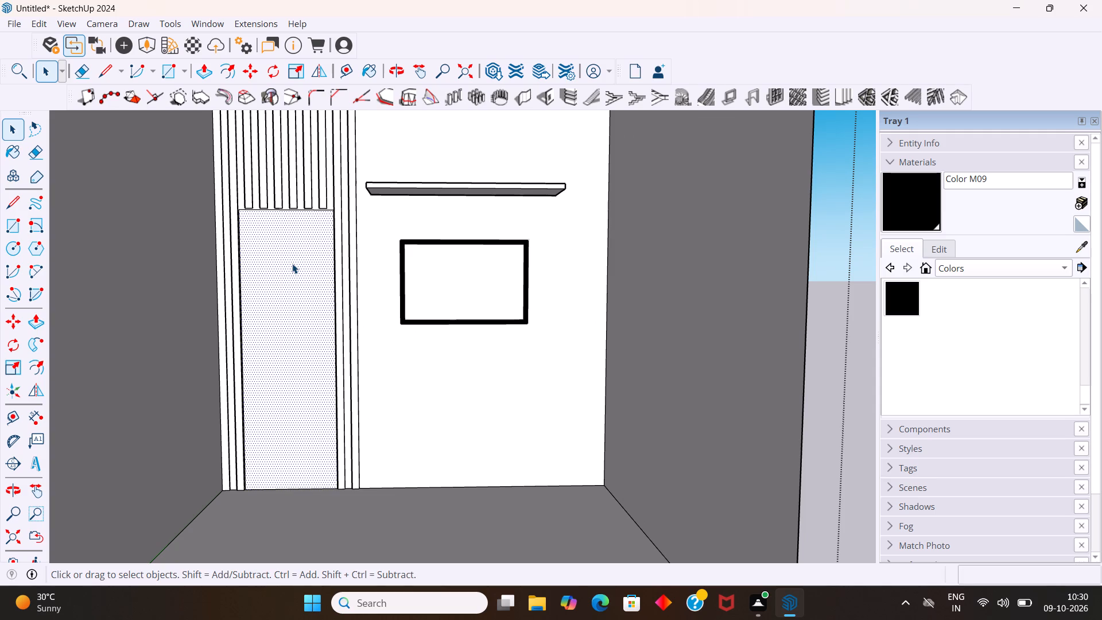
{"action": "key", "text": "f"}
{"action": "left_click_drag", "start_coordinate": [296, 274], "coordinate": [316, 246]}
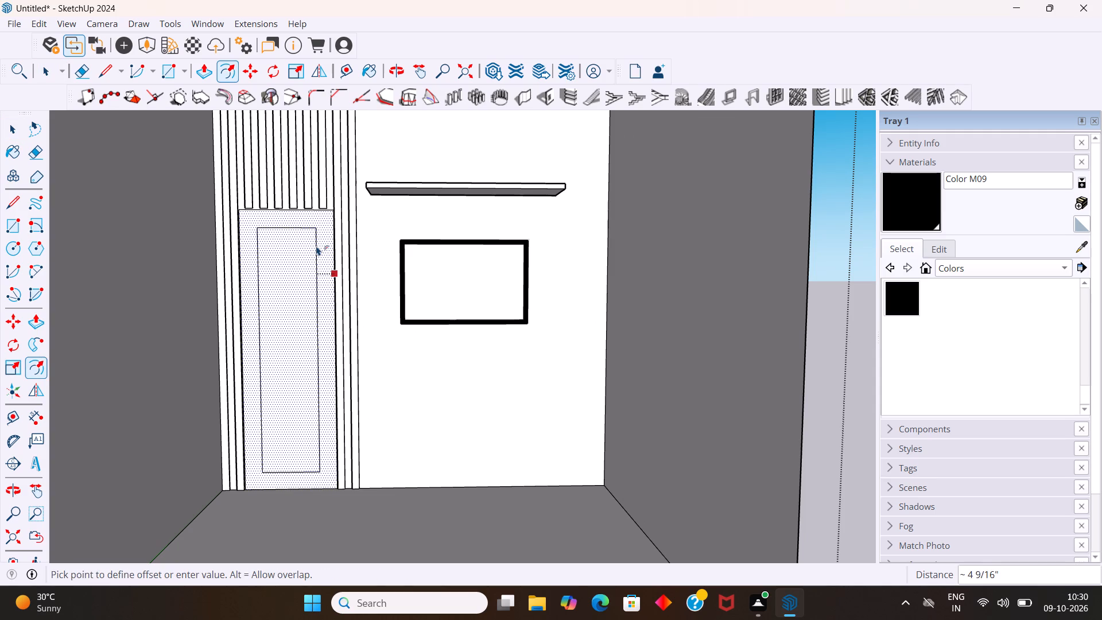
{"action": "left_click_drag", "start_coordinate": [316, 246], "coordinate": [323, 246]}
{"action": "key", "text": "1"}
{"action": "key", "text": "Return"}
{"action": "key", "text": "space"}
Copy the inner rectangle's top edge down 5' 11 9/16" to its bottom edge and divide the distance into 4 equal spaces.
{"action": "scroll", "coordinate": [304, 238], "scroll_direction": "up", "scroll_amount": 3}
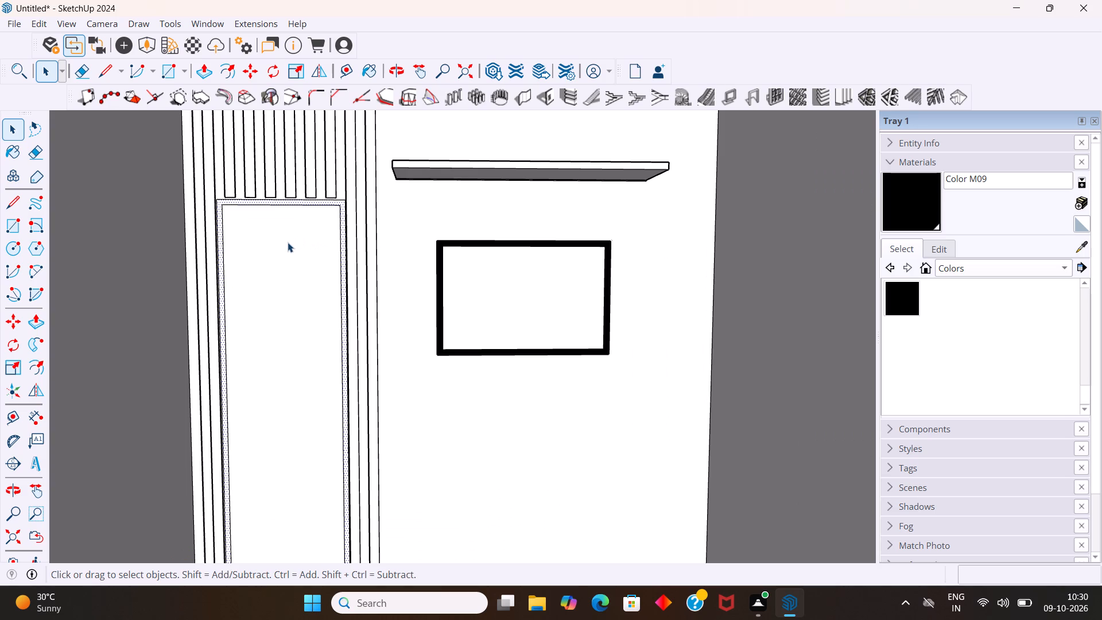
{"action": "scroll", "coordinate": [276, 250], "scroll_direction": "up", "scroll_amount": 3}
{"action": "middle_click_drag", "start_coordinate": [271, 257], "coordinate": [229, 197]}
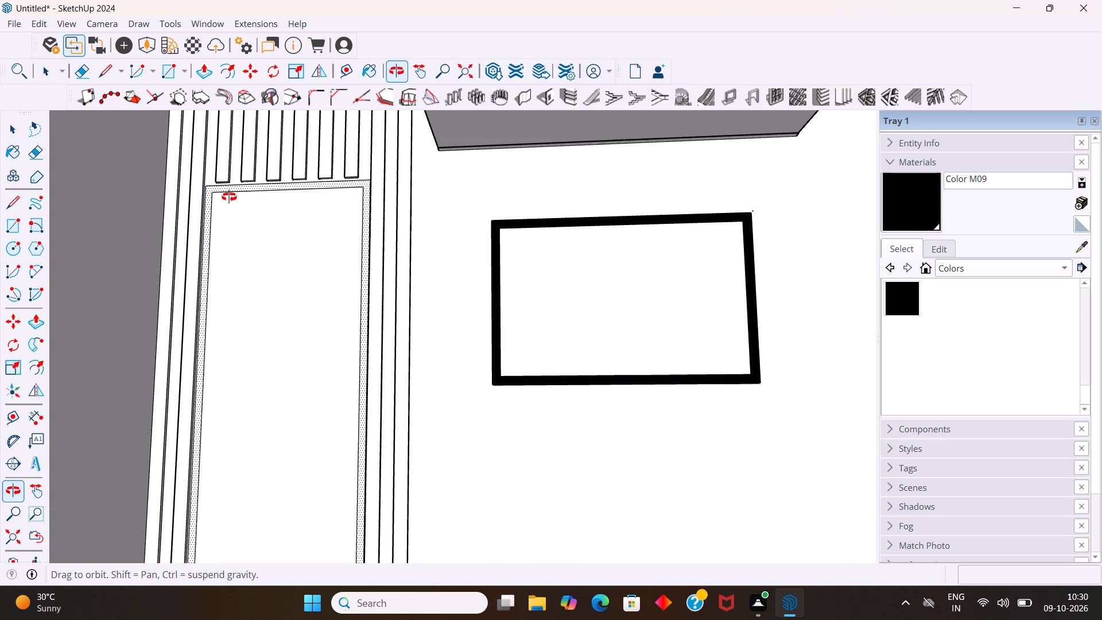
{"action": "middle_click_drag", "start_coordinate": [229, 197], "coordinate": [271, 243]}
{"action": "left_click", "coordinate": [277, 185]}
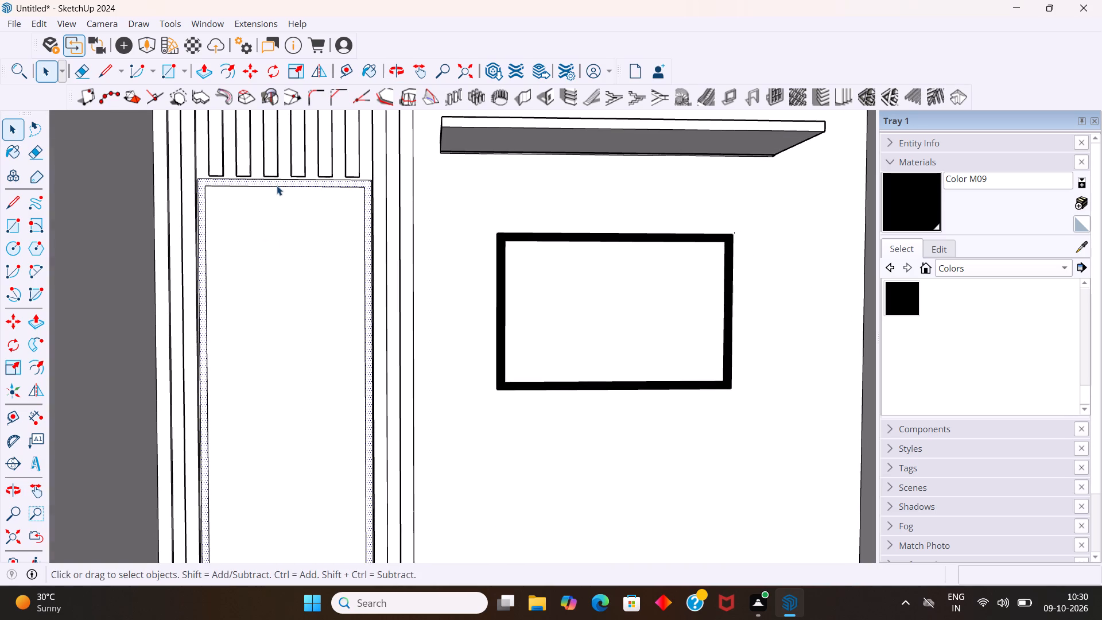
{"action": "key", "text": "m"}
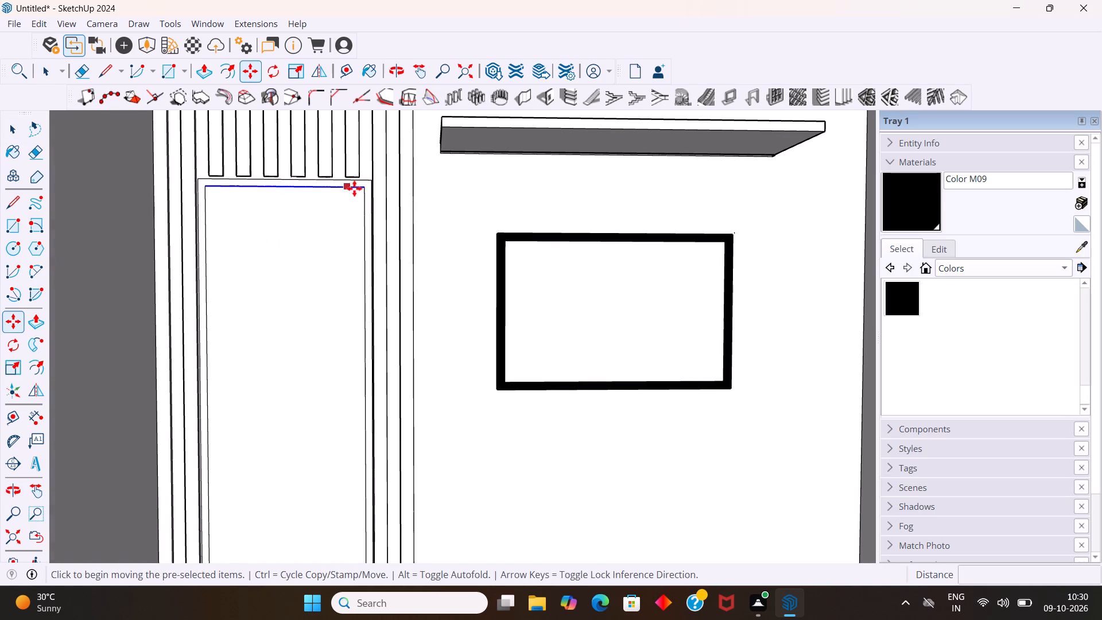
{"action": "left_click", "coordinate": [361, 193]}
{"action": "scroll", "coordinate": [355, 237], "scroll_direction": "down", "scroll_amount": 1}
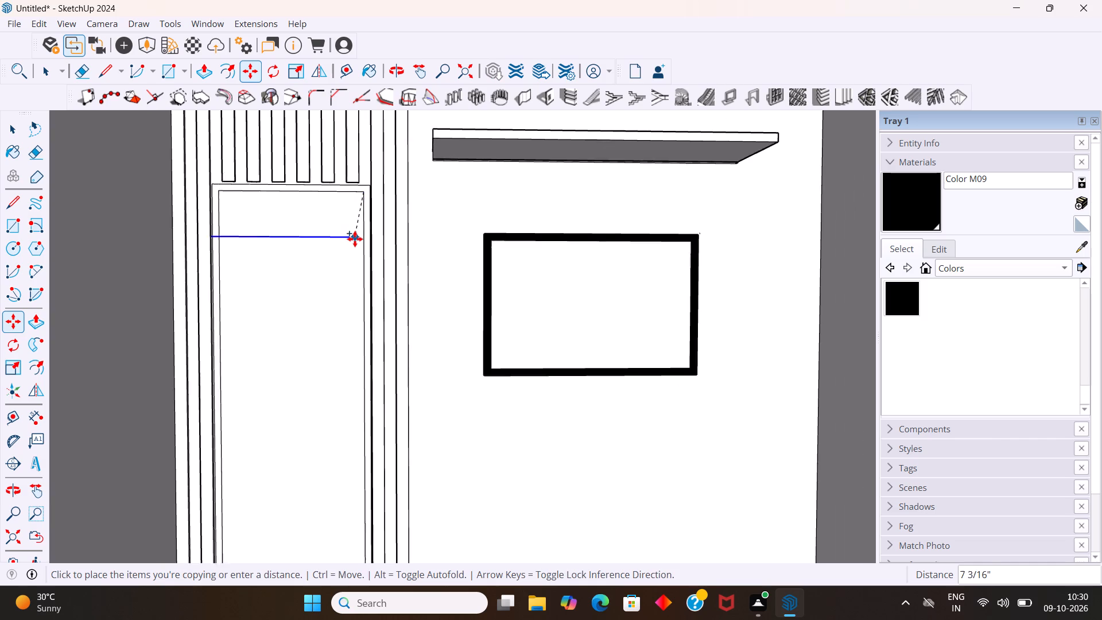
{"action": "scroll", "coordinate": [355, 239], "scroll_direction": "down", "scroll_amount": 10}
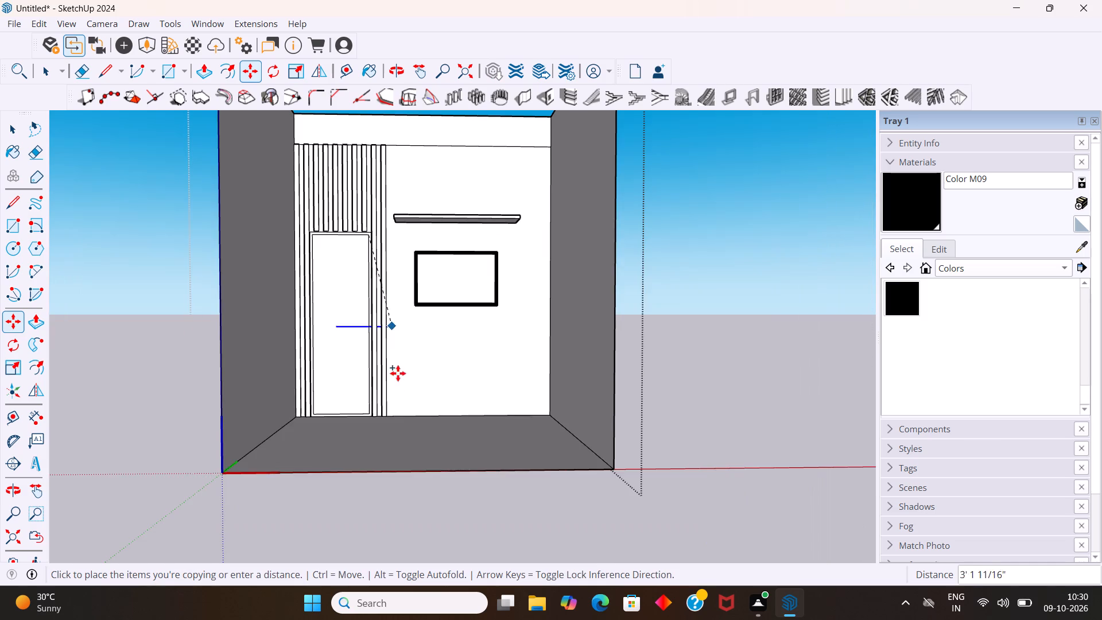
{"action": "scroll", "coordinate": [390, 421], "scroll_direction": "up", "scroll_amount": 14}
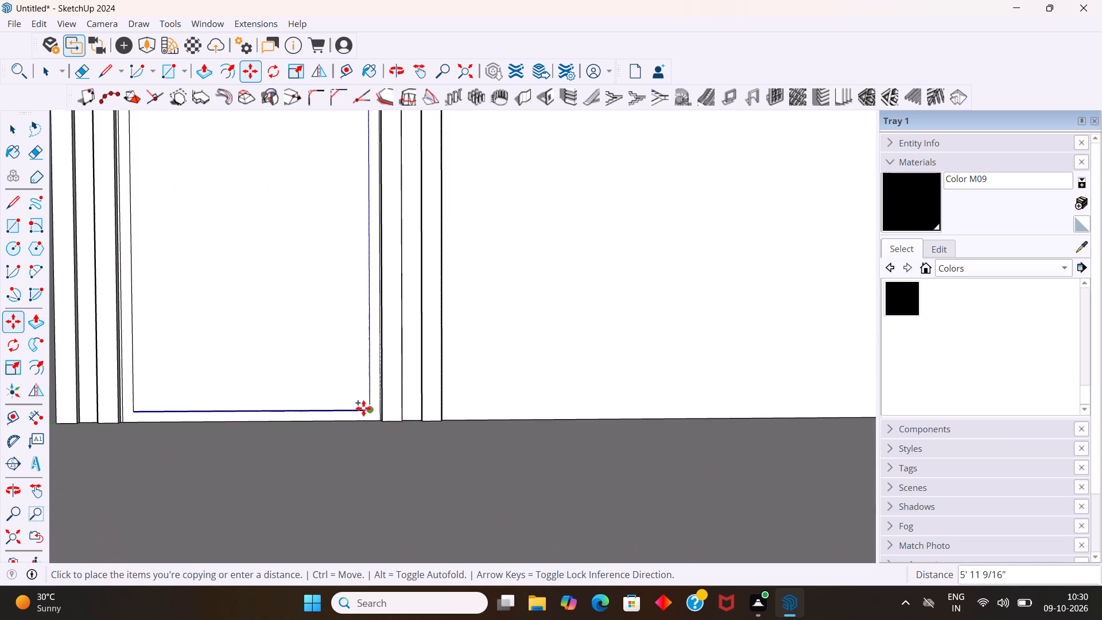
{"action": "left_click", "coordinate": [363, 408]}
{"action": "key", "text": "slash"}
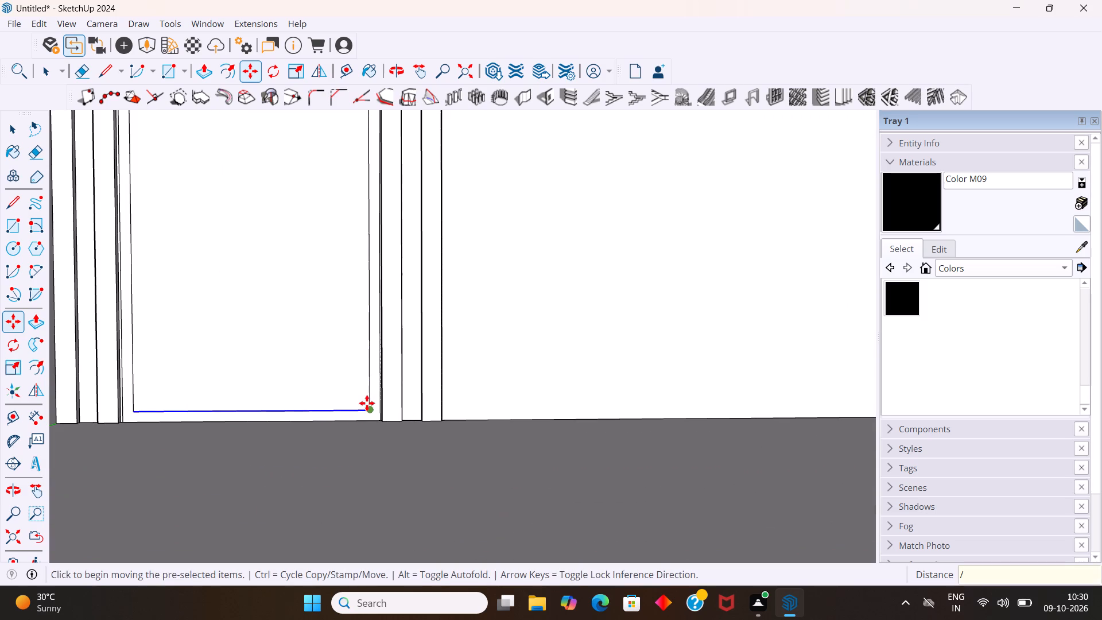
{"action": "key", "text": "4"}
{"action": "key", "text": "Return"}
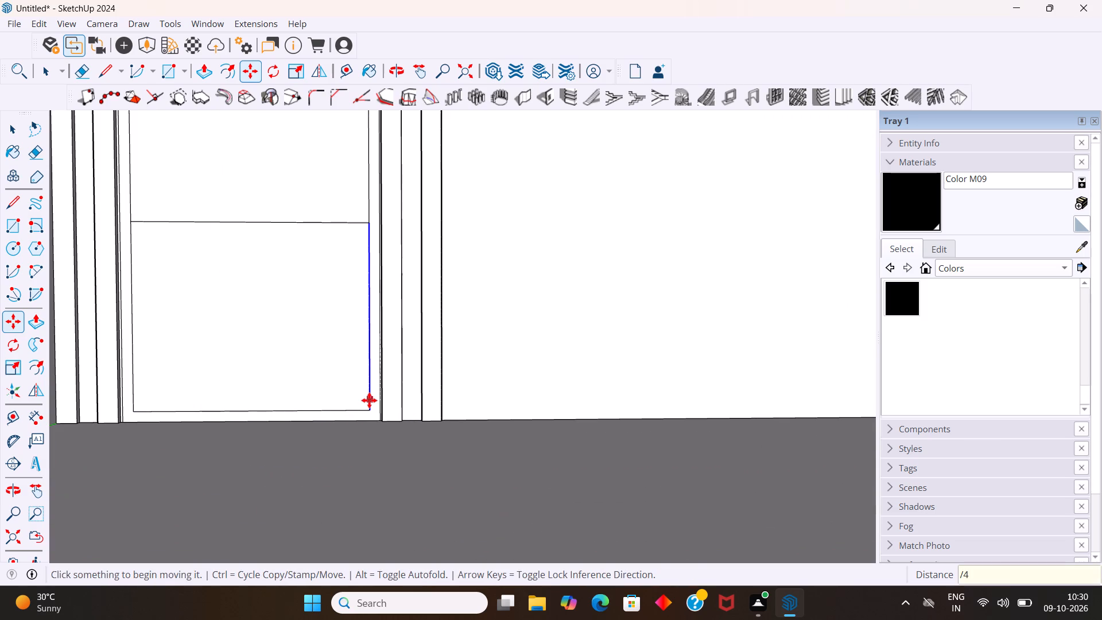
{"action": "key", "text": "space"}
Copy the three horizontal divider lines inside the door-like panel 1" upward.
{"action": "scroll", "coordinate": [344, 394], "scroll_direction": "down", "scroll_amount": 5}
{"action": "scroll", "coordinate": [298, 356], "scroll_direction": "down", "scroll_amount": 9}
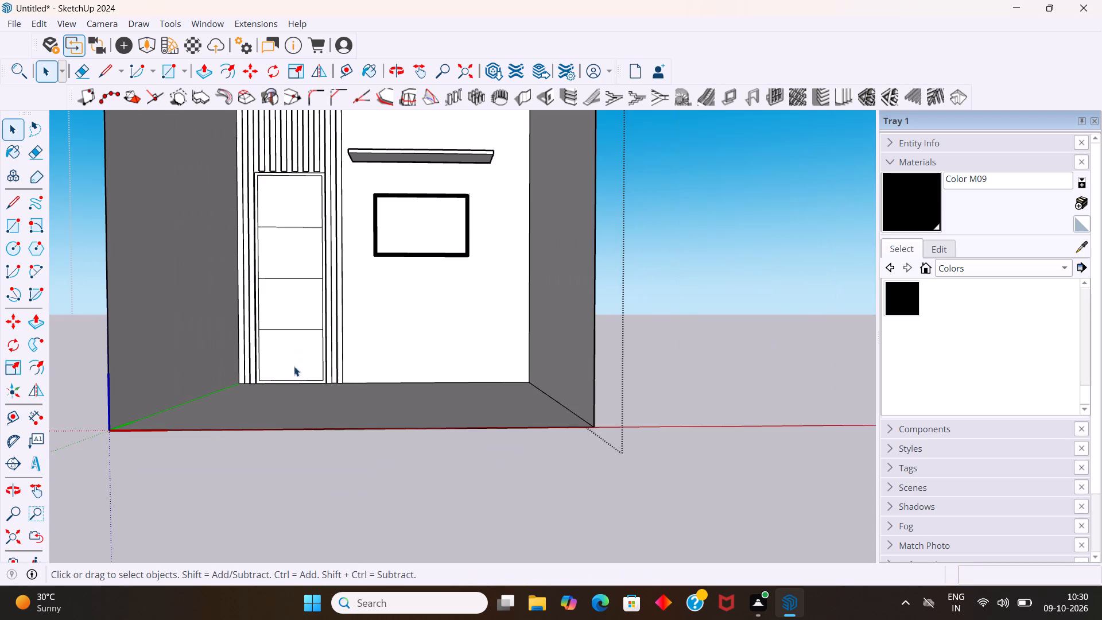
{"action": "scroll", "coordinate": [261, 157], "scroll_direction": "up", "scroll_amount": 3}
{"action": "scroll", "coordinate": [298, 205], "scroll_direction": "up", "scroll_amount": 3}
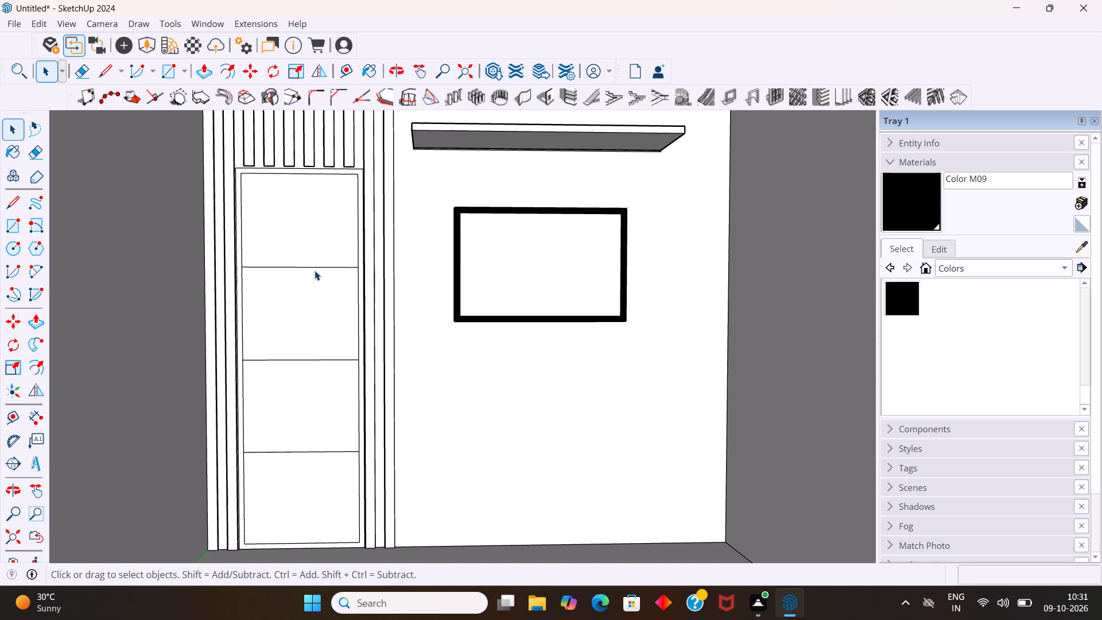
{"action": "scroll", "coordinate": [314, 271], "scroll_direction": "up", "scroll_amount": 1}
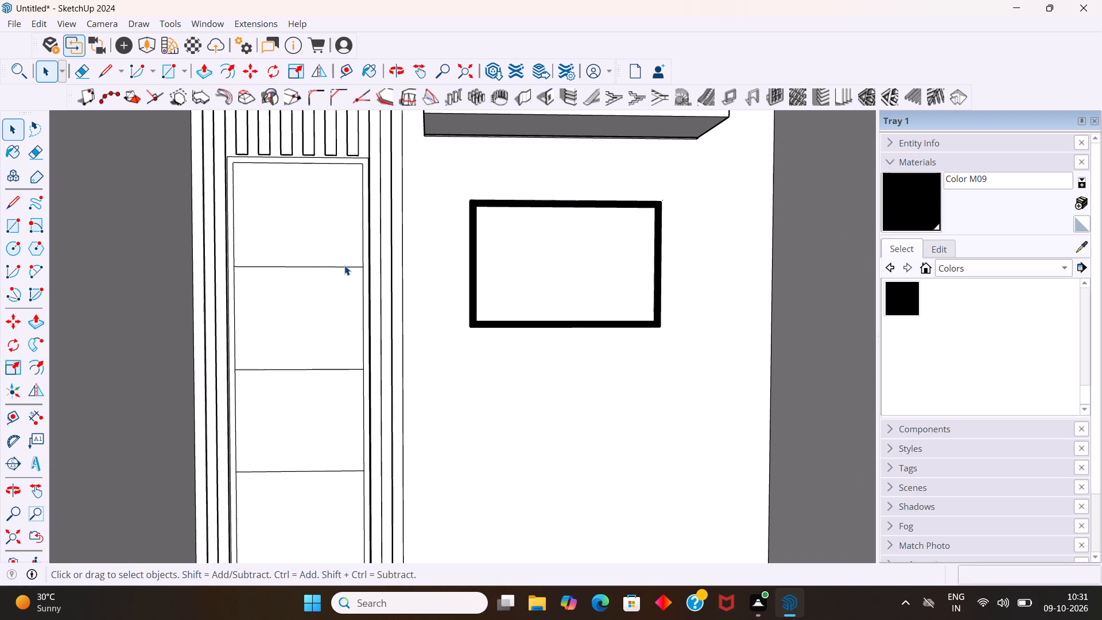
{"action": "left_click", "coordinate": [345, 265]}
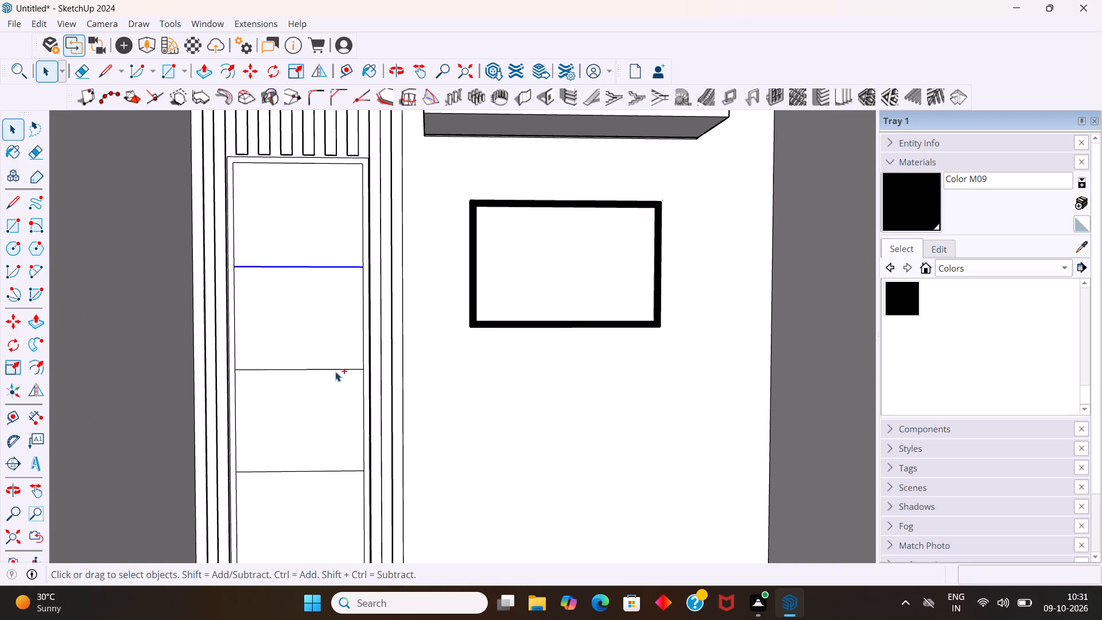
{"action": "left_click", "coordinate": [335, 371], "text": "ctrl"}
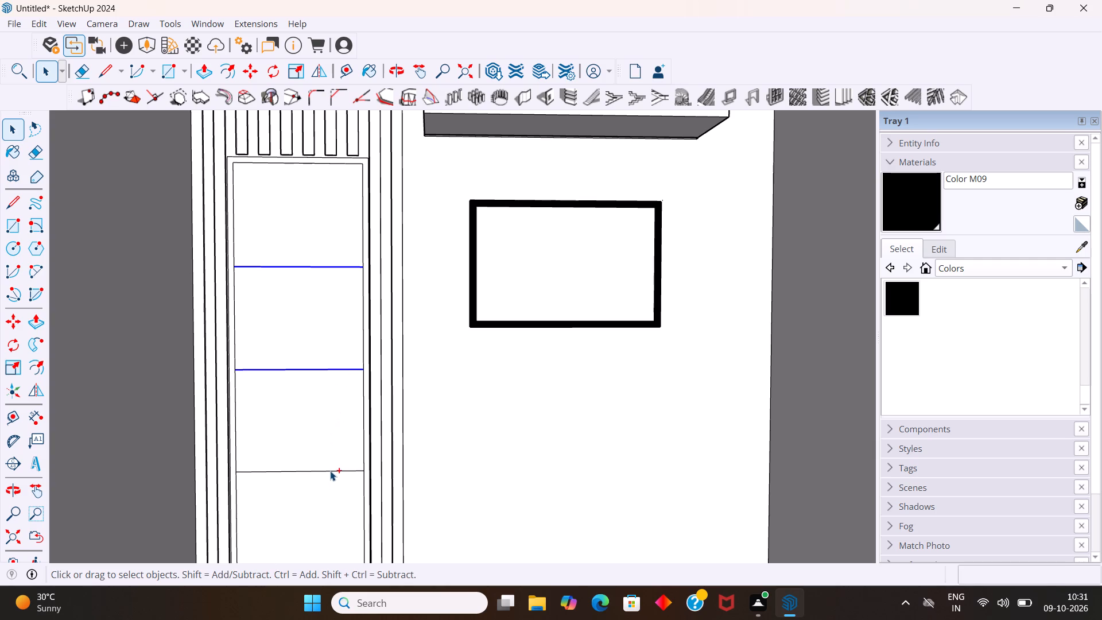
{"action": "left_click", "coordinate": [330, 471], "text": "ctrl"}
{"action": "scroll", "coordinate": [325, 480], "scroll_direction": "down", "scroll_amount": 6, "text": "ctrl"}
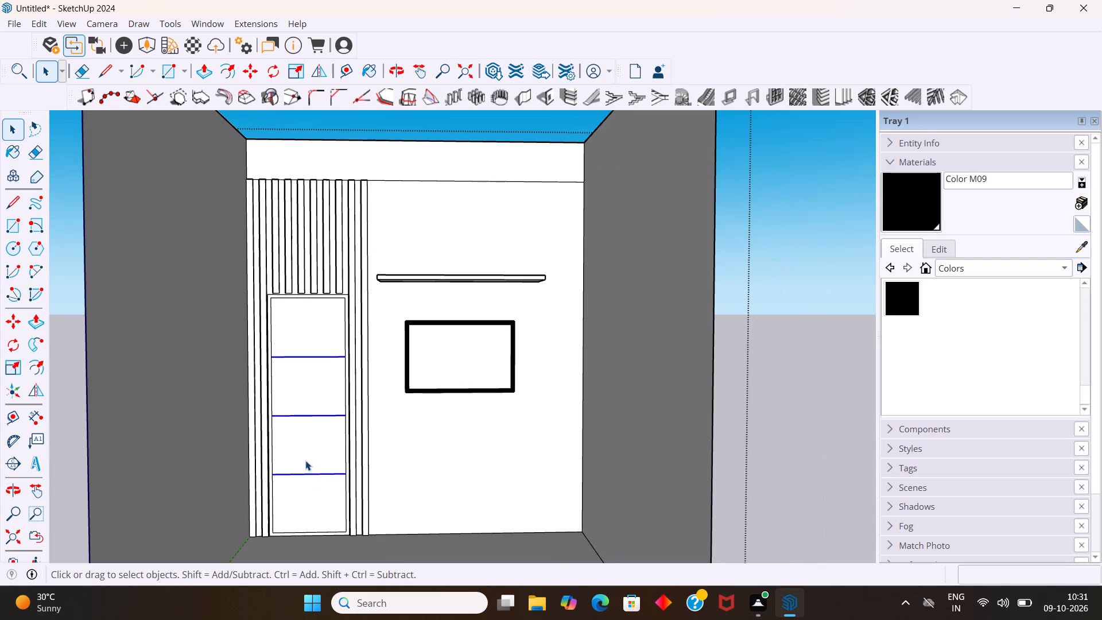
{"action": "key", "text": "m"}
{"action": "left_click", "coordinate": [343, 472]}
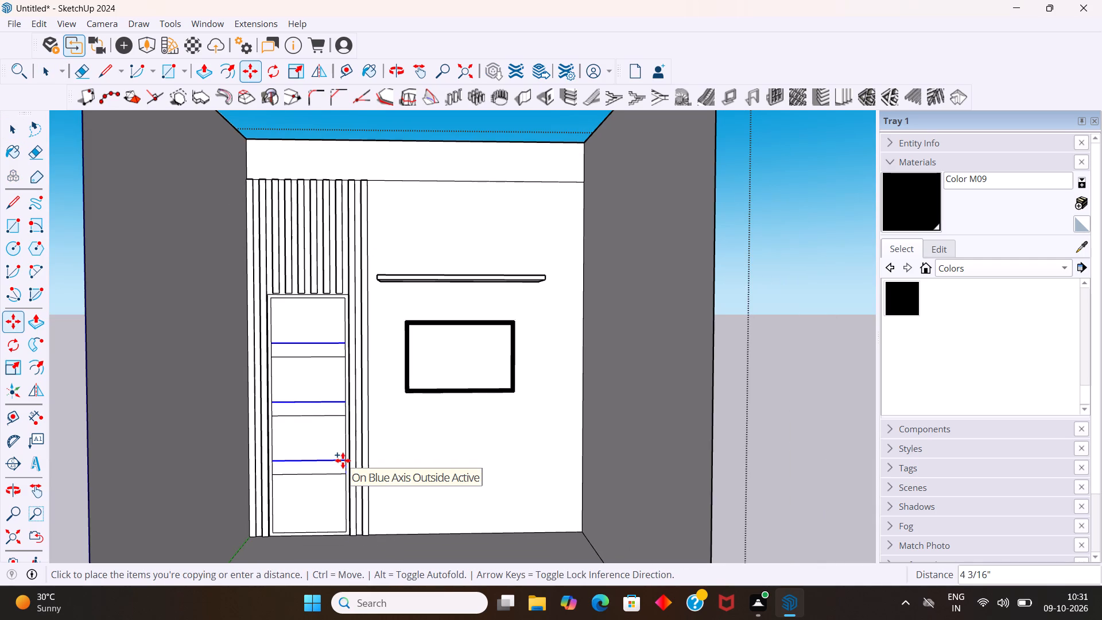
{"action": "scroll", "coordinate": [371, 447], "scroll_direction": "up", "scroll_amount": 8}
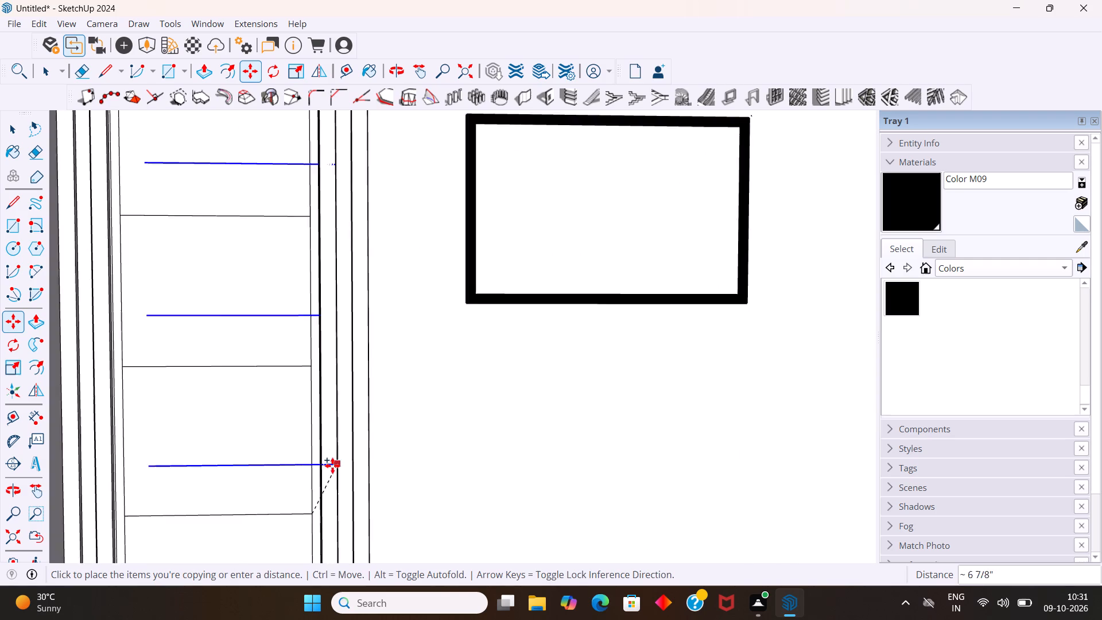
{"action": "scroll", "coordinate": [332, 466], "scroll_direction": "up", "scroll_amount": 6}
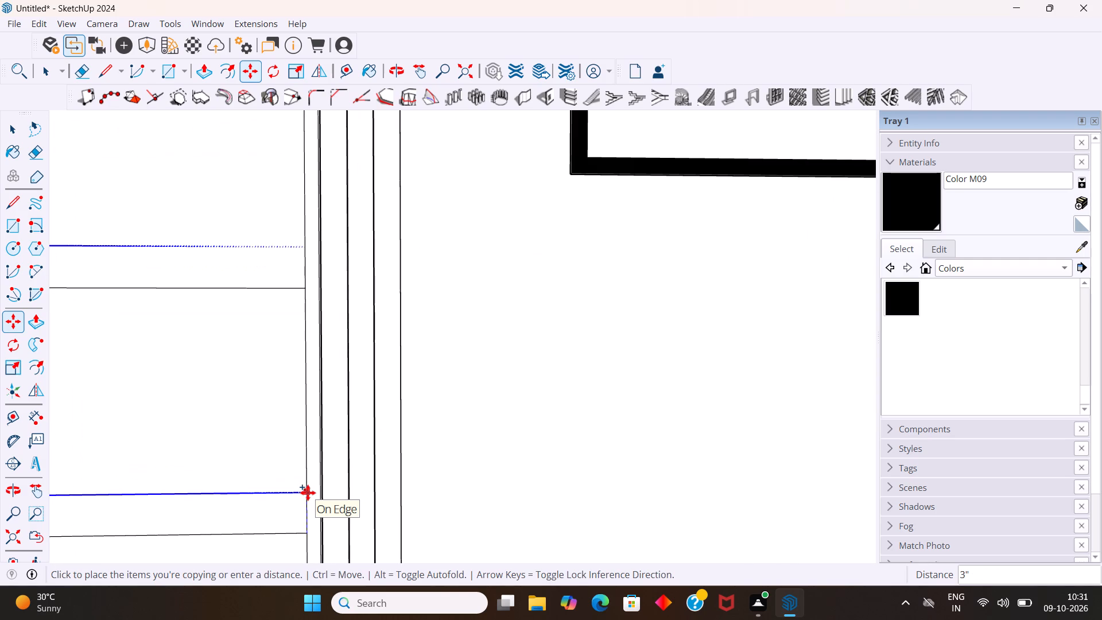
{"action": "key", "text": "1"}
{"action": "key", "text": "Return"}
{"action": "key", "text": "space"}
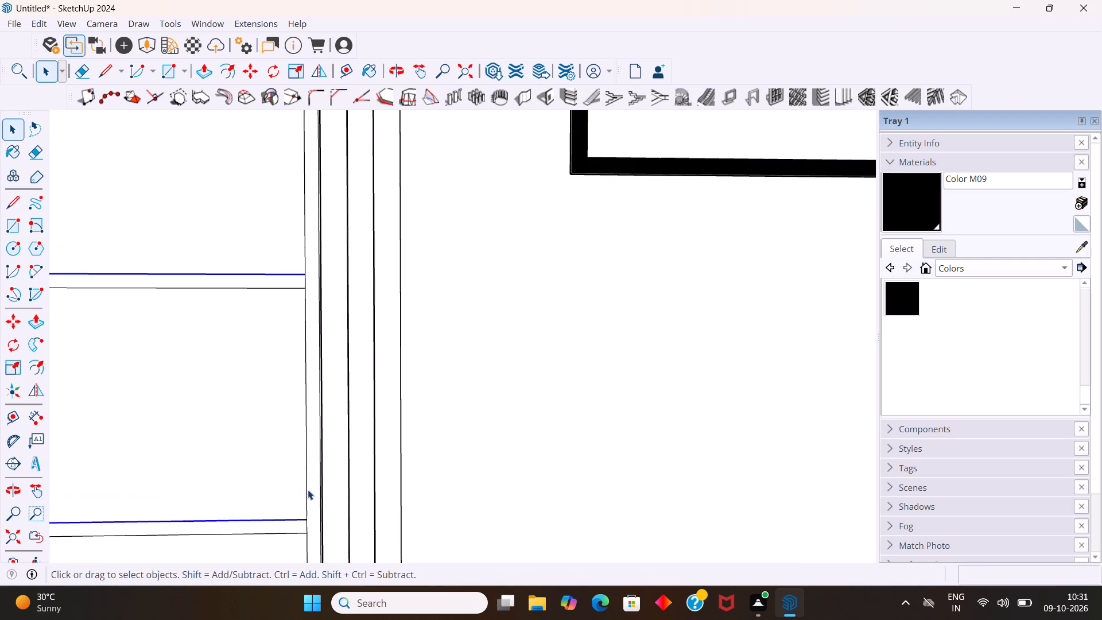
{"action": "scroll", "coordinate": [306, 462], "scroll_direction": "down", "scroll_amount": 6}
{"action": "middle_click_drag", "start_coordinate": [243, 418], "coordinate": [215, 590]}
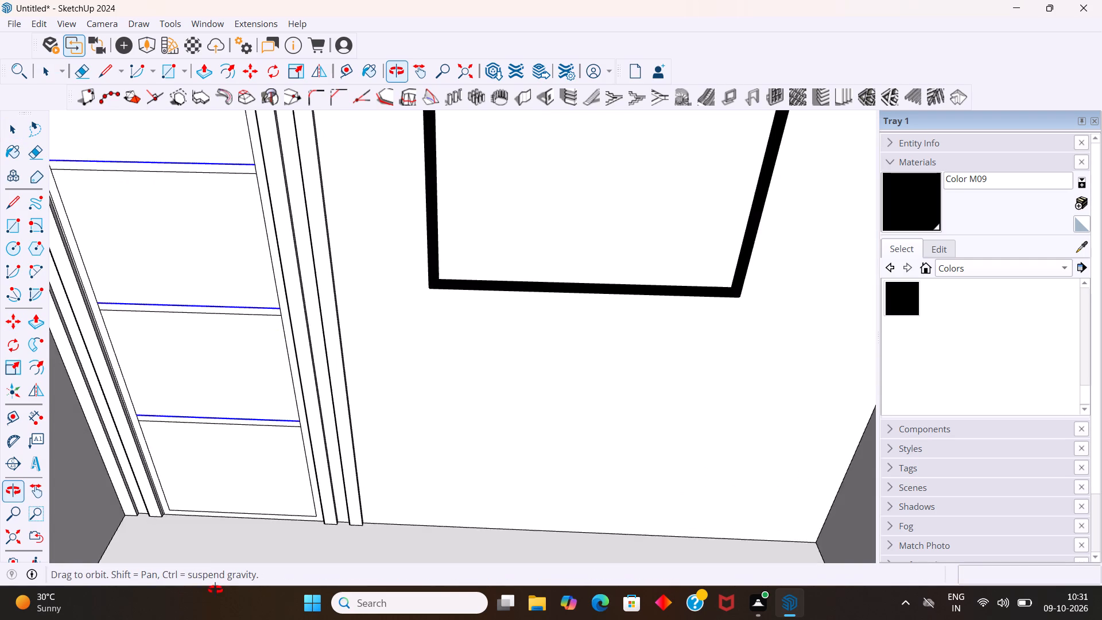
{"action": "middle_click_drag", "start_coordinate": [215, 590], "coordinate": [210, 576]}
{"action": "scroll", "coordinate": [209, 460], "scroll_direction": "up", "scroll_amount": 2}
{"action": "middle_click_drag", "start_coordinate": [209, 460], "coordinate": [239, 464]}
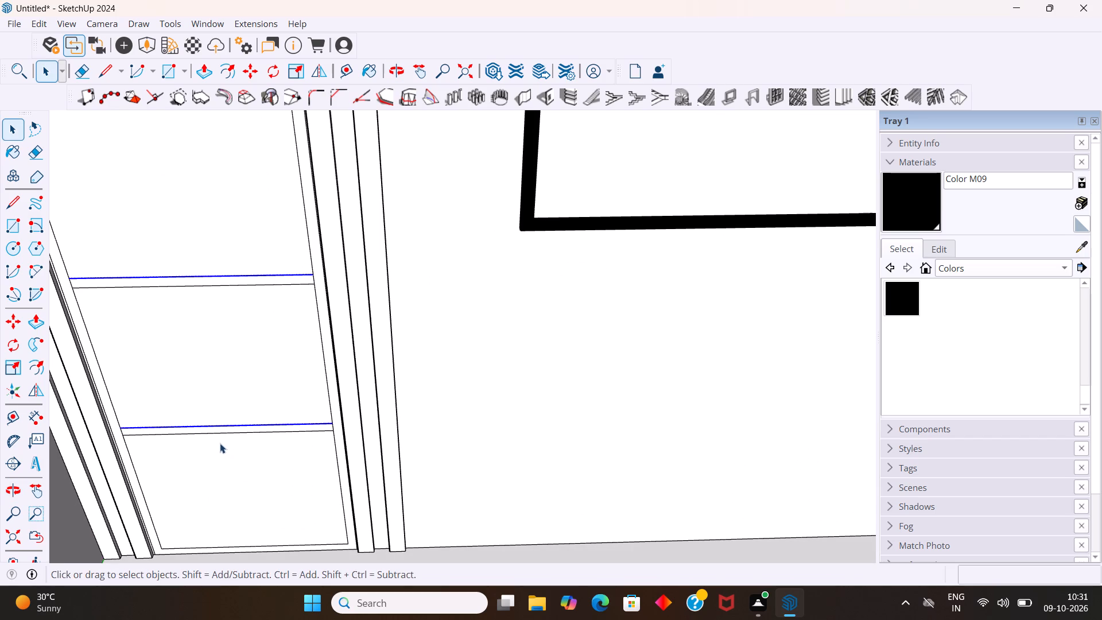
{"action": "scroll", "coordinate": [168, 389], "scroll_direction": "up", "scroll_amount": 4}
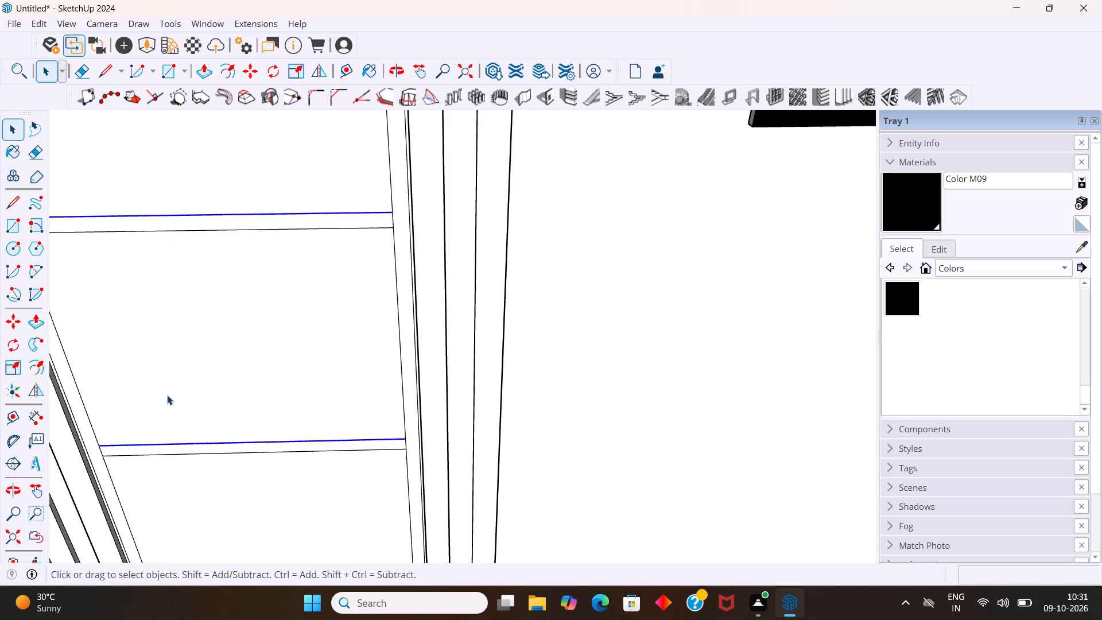
Erase the short vertical edge segments at both ends of the three 1" dividers so they merge with the door-like panel's frame.
{"action": "key", "text": "e"}
{"action": "scroll", "coordinate": [137, 435], "scroll_direction": "up", "scroll_amount": 3}
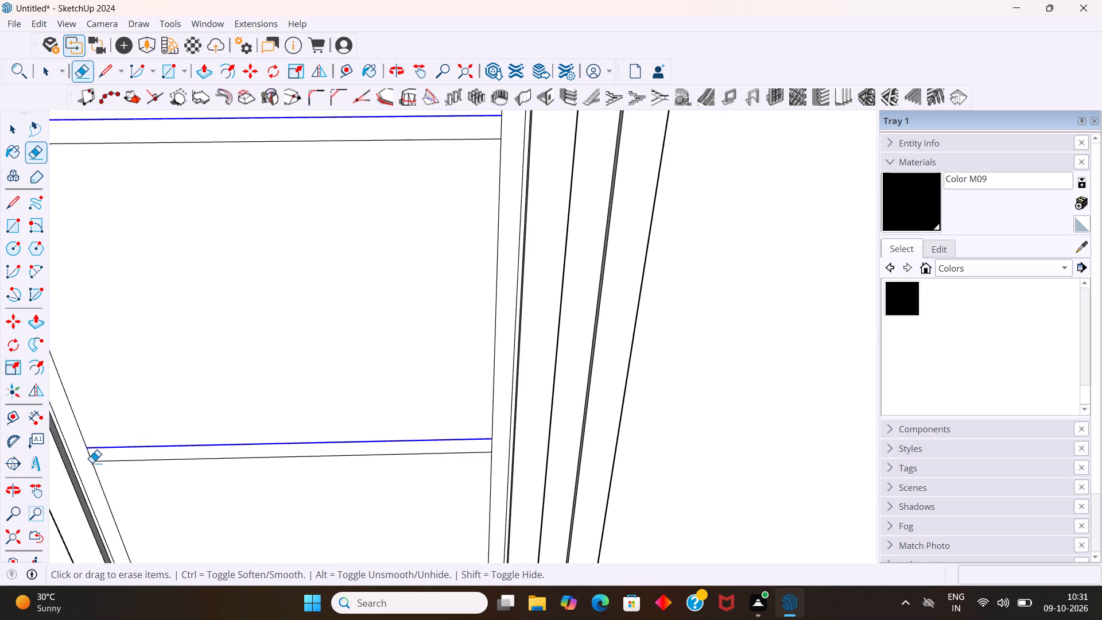
{"action": "left_click", "coordinate": [91, 458]}
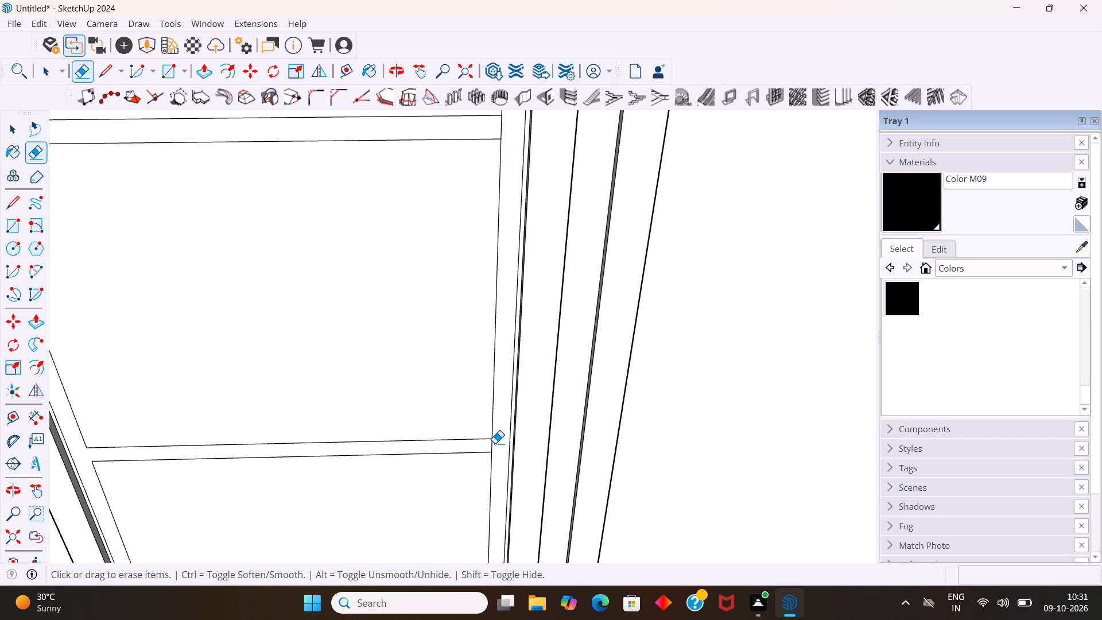
{"action": "left_click", "coordinate": [492, 447]}
{"action": "left_click", "coordinate": [502, 127]}
{"action": "scroll", "coordinate": [488, 139], "scroll_direction": "down", "scroll_amount": 9}
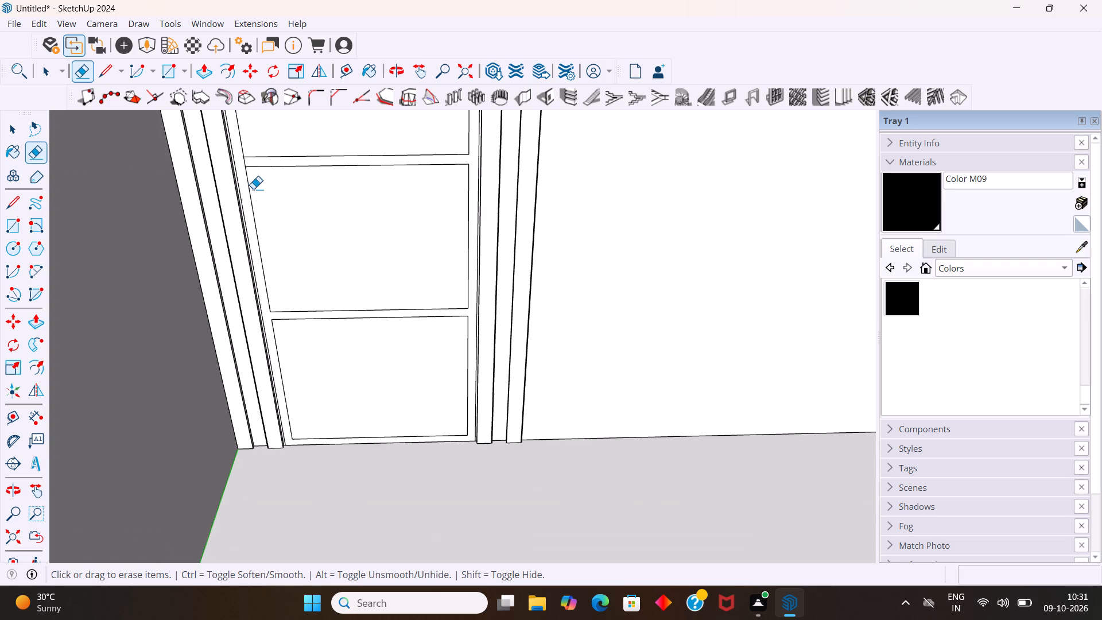
{"action": "scroll", "coordinate": [251, 187], "scroll_direction": "up", "scroll_amount": 8}
{"action": "left_click_drag", "start_coordinate": [252, 141], "coordinate": [244, 147]}
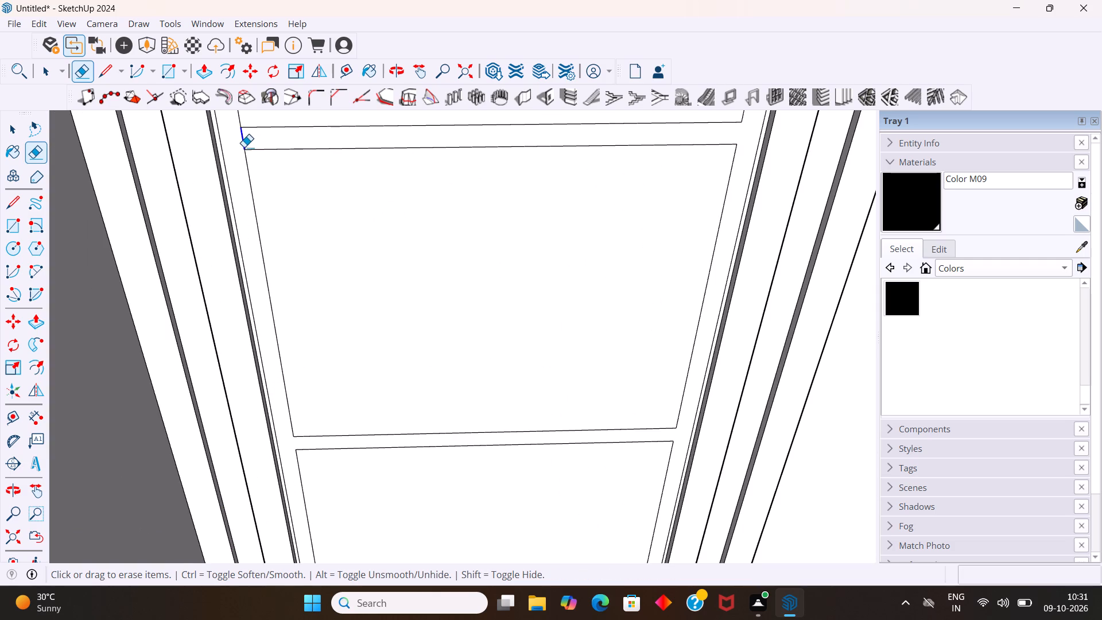
{"action": "scroll", "coordinate": [239, 166], "scroll_direction": "down", "scroll_amount": 5}
{"action": "scroll", "coordinate": [272, 203], "scroll_direction": "down", "scroll_amount": 5}
{"action": "scroll", "coordinate": [297, 242], "scroll_direction": "down", "scroll_amount": 15}
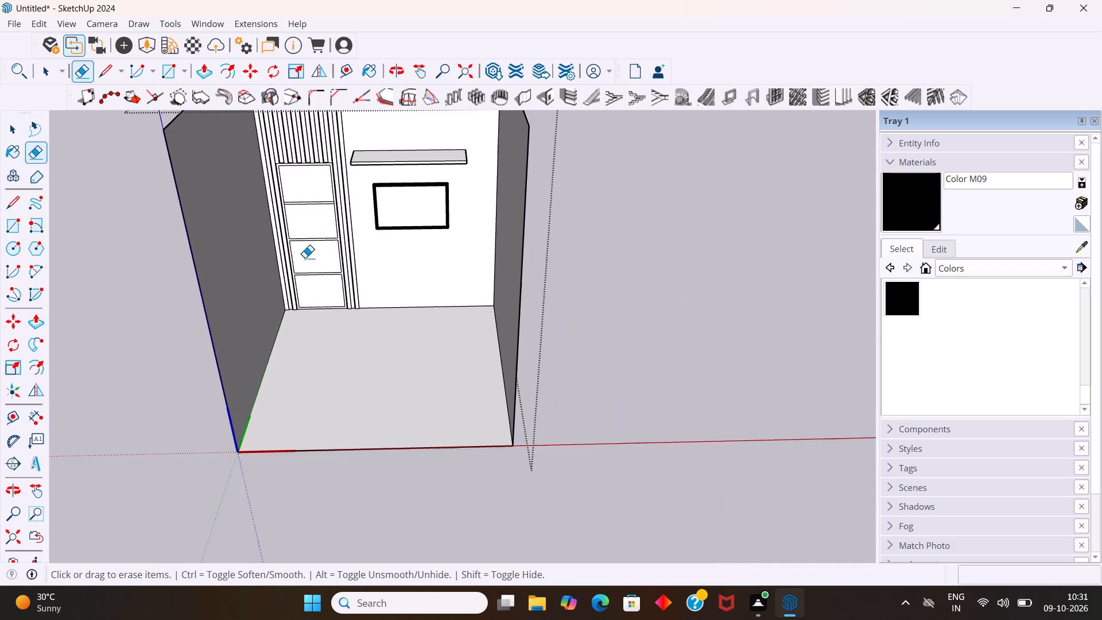
{"action": "scroll", "coordinate": [326, 185], "scroll_direction": "up", "scroll_amount": 20}
{"action": "scroll", "coordinate": [326, 185], "scroll_direction": "up", "scroll_amount": 3}
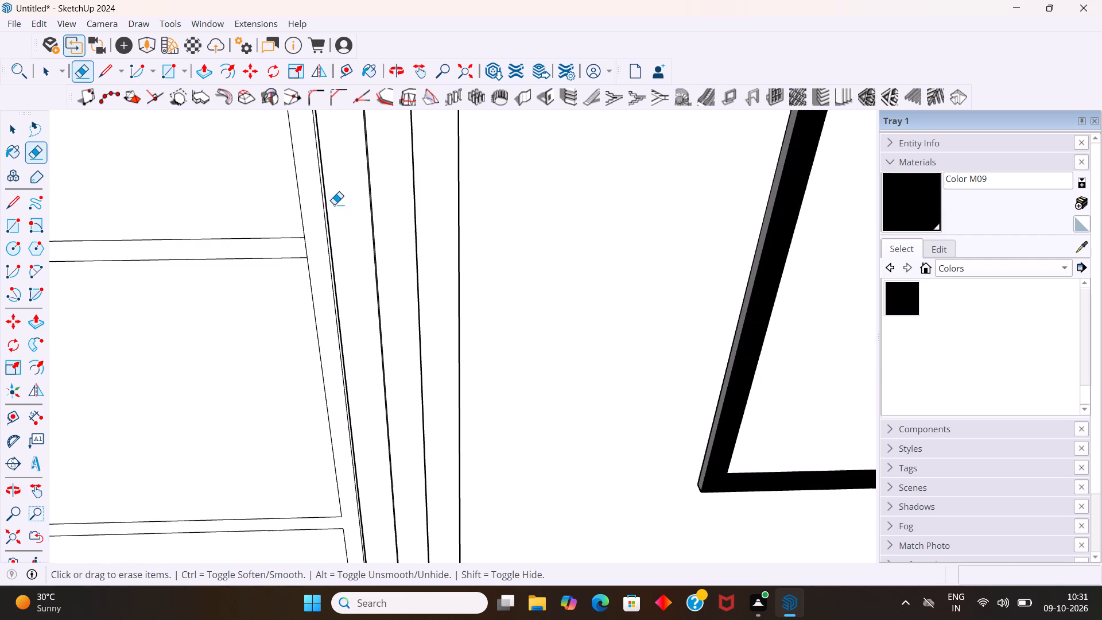
{"action": "left_click", "coordinate": [303, 246]}
{"action": "left_click", "coordinate": [306, 247]}
{"action": "scroll", "coordinate": [303, 247], "scroll_direction": "down", "scroll_amount": 10}
{"action": "scroll", "coordinate": [179, 269], "scroll_direction": "down", "scroll_amount": 4}
{"action": "scroll", "coordinate": [134, 272], "scroll_direction": "up", "scroll_amount": 11}
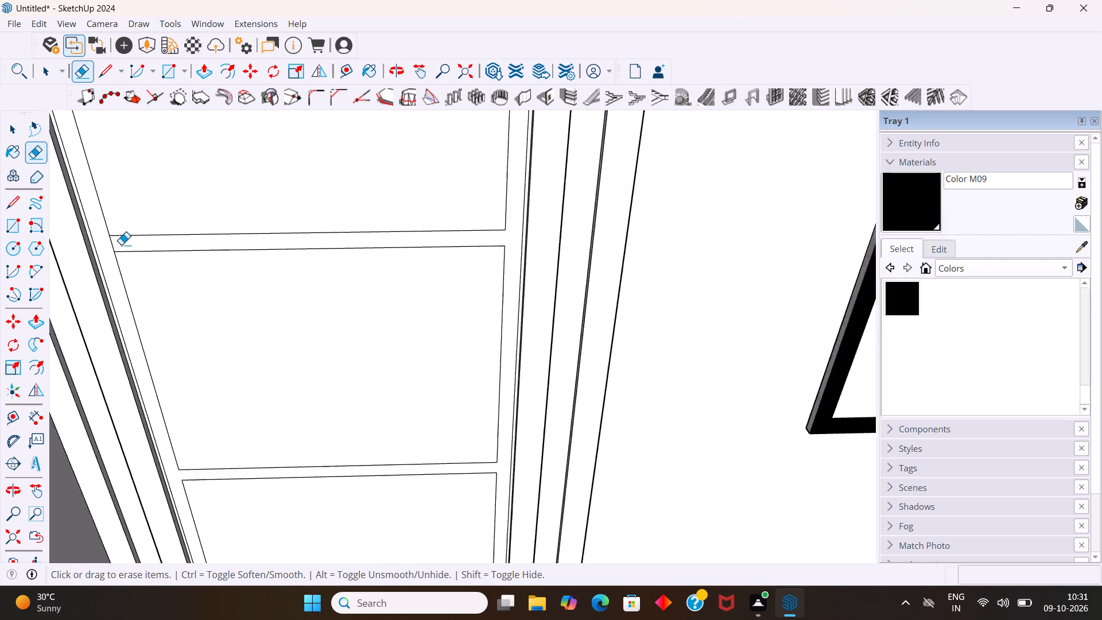
{"action": "scroll", "coordinate": [121, 245], "scroll_direction": "up", "scroll_amount": 9}
{"action": "left_click_drag", "start_coordinate": [91, 243], "coordinate": [99, 246]}
Push/Pull the merged frame and divider face of the door-like panel outward 16" to form an open shelving unit.
{"action": "key", "text": "space"}
{"action": "left_click", "coordinate": [103, 238]}
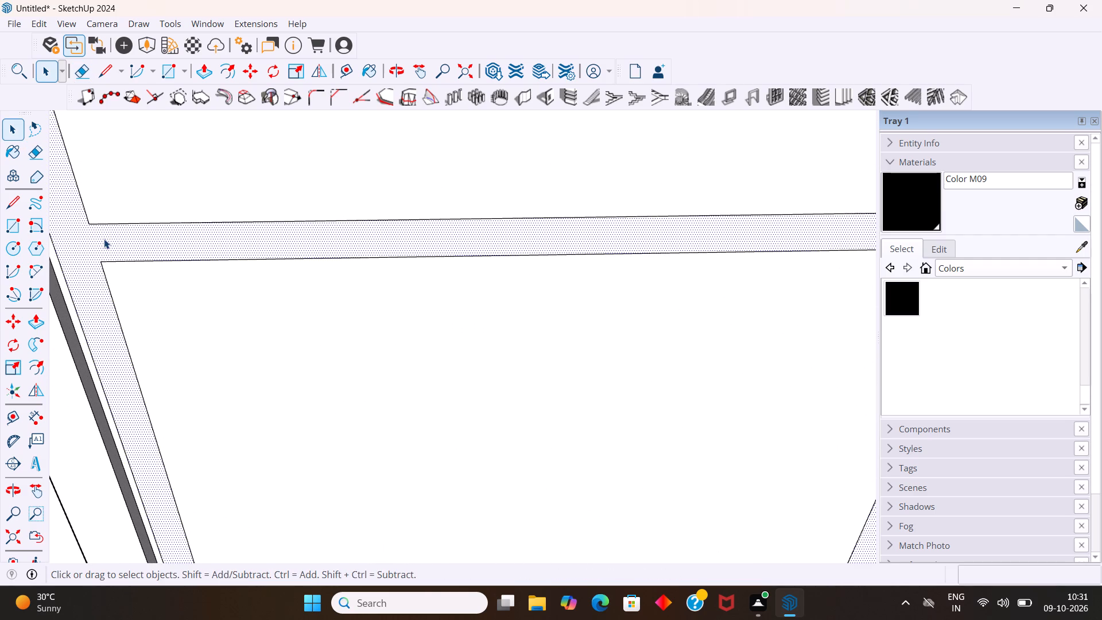
{"action": "key", "text": "p"}
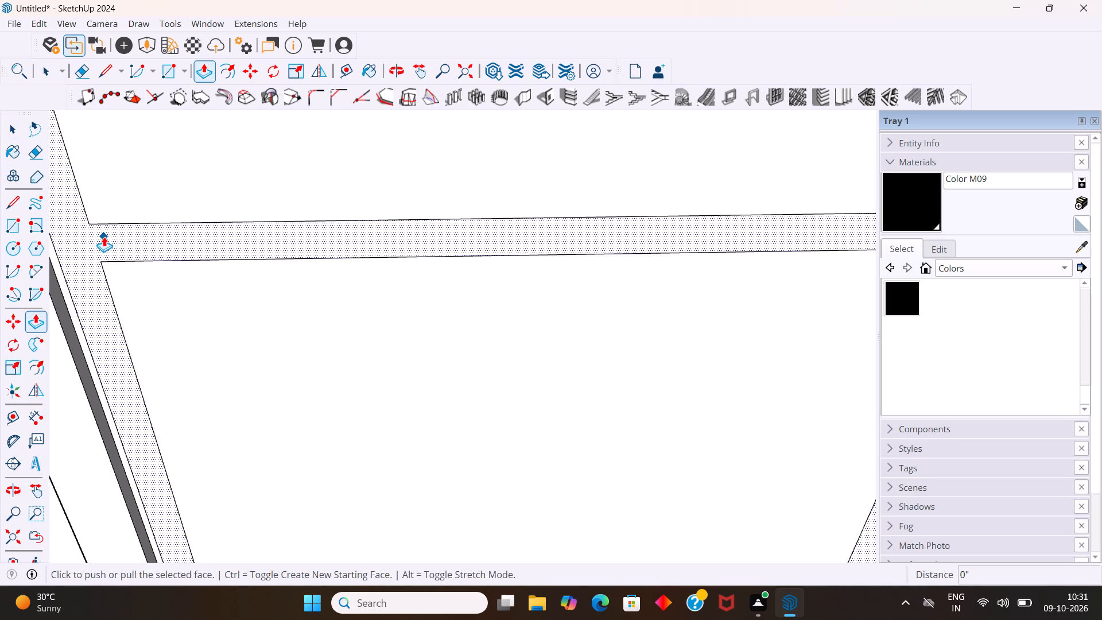
{"action": "left_click_drag", "start_coordinate": [104, 235], "coordinate": [106, 343]}
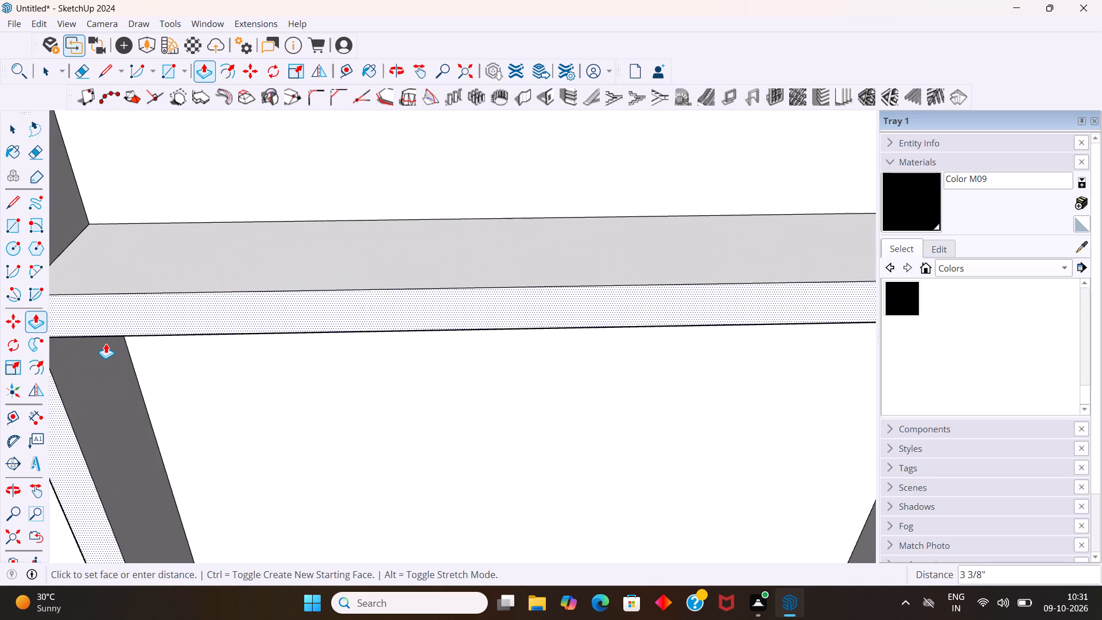
{"action": "left_click_drag", "start_coordinate": [106, 343], "coordinate": [104, 358]}
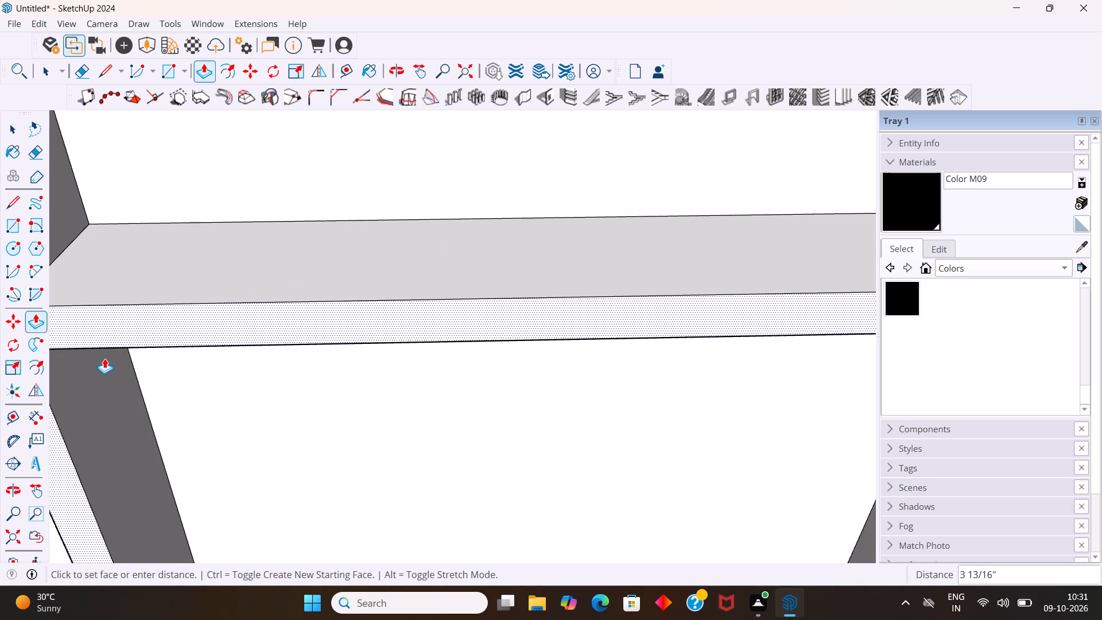
{"action": "left_click_drag", "start_coordinate": [104, 358], "coordinate": [98, 385]}
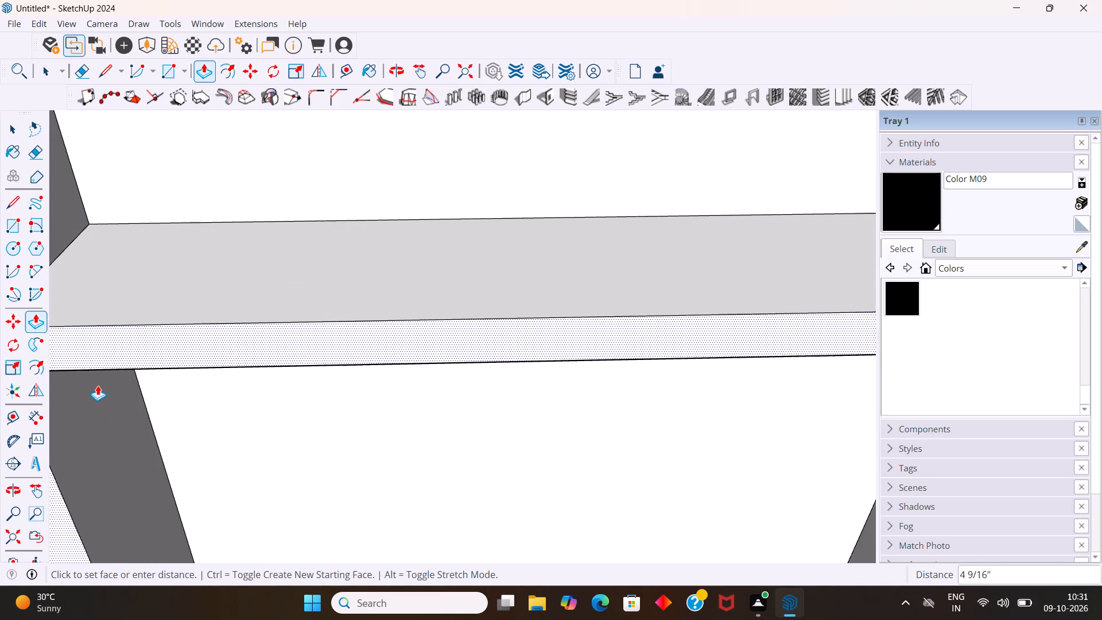
{"action": "left_click_drag", "start_coordinate": [98, 385], "coordinate": [96, 387]}
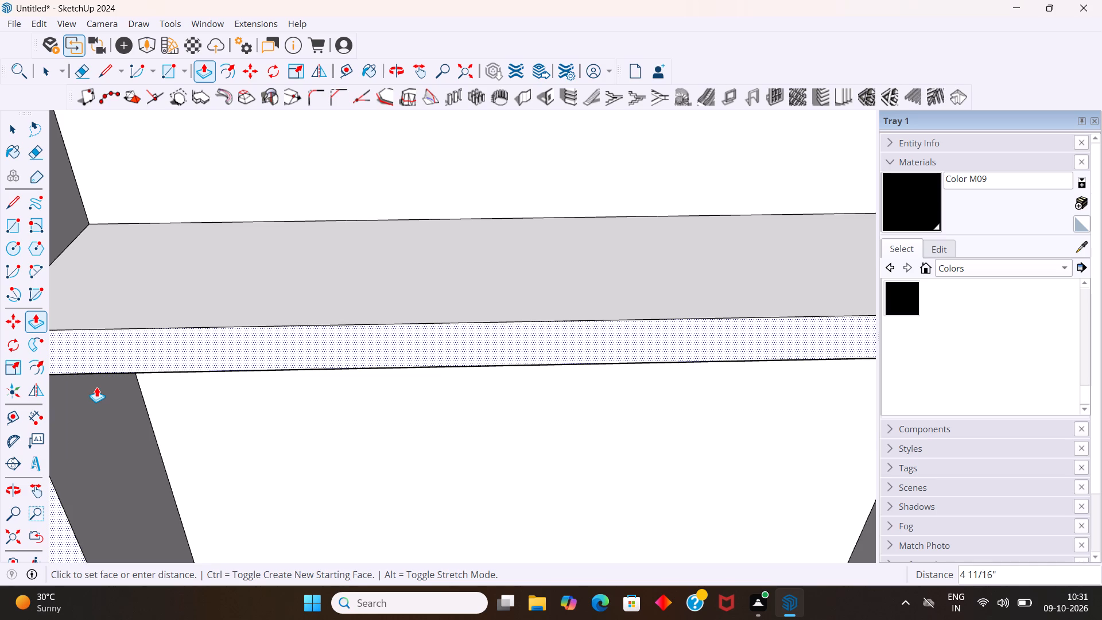
{"action": "left_click_drag", "start_coordinate": [96, 387], "coordinate": [96, 389]}
{"action": "type", "text": "16"}
{"action": "key", "text": "Return"}
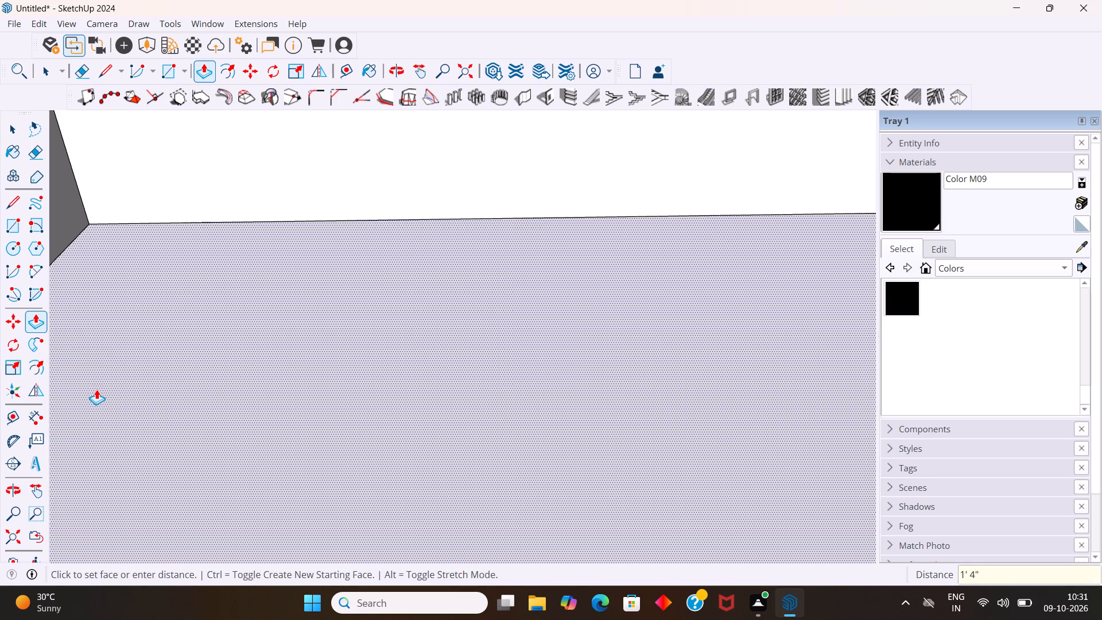
{"action": "left_click_drag", "start_coordinate": [96, 389], "coordinate": [96, 391]}
{"action": "key", "text": "space"}
Draw a 1" high rectangle across the full width of the topmost compartment's back face, along its upper edge.
{"action": "scroll", "coordinate": [96, 391], "scroll_direction": "down", "scroll_amount": 5}
{"action": "scroll", "coordinate": [104, 332], "scroll_direction": "down", "scroll_amount": 11}
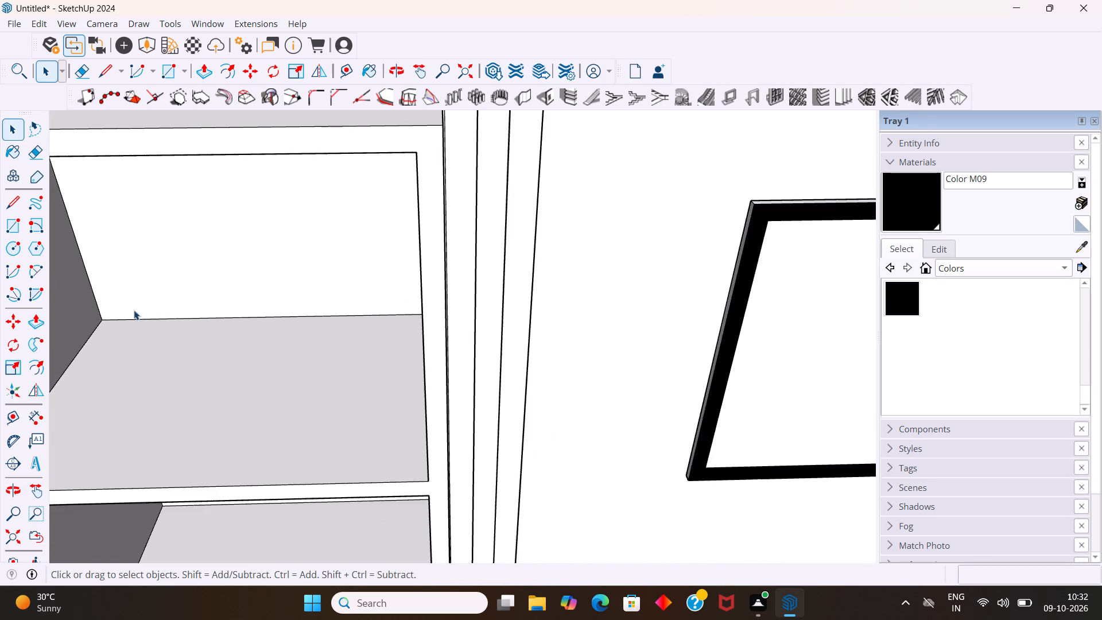
{"action": "scroll", "coordinate": [134, 310], "scroll_direction": "down", "scroll_amount": 14}
{"action": "middle_click_drag", "start_coordinate": [132, 300], "coordinate": [223, 224]}
{"action": "scroll", "coordinate": [146, 292], "scroll_direction": "down", "scroll_amount": 1}
{"action": "scroll", "coordinate": [220, 218], "scroll_direction": "down", "scroll_amount": 5}
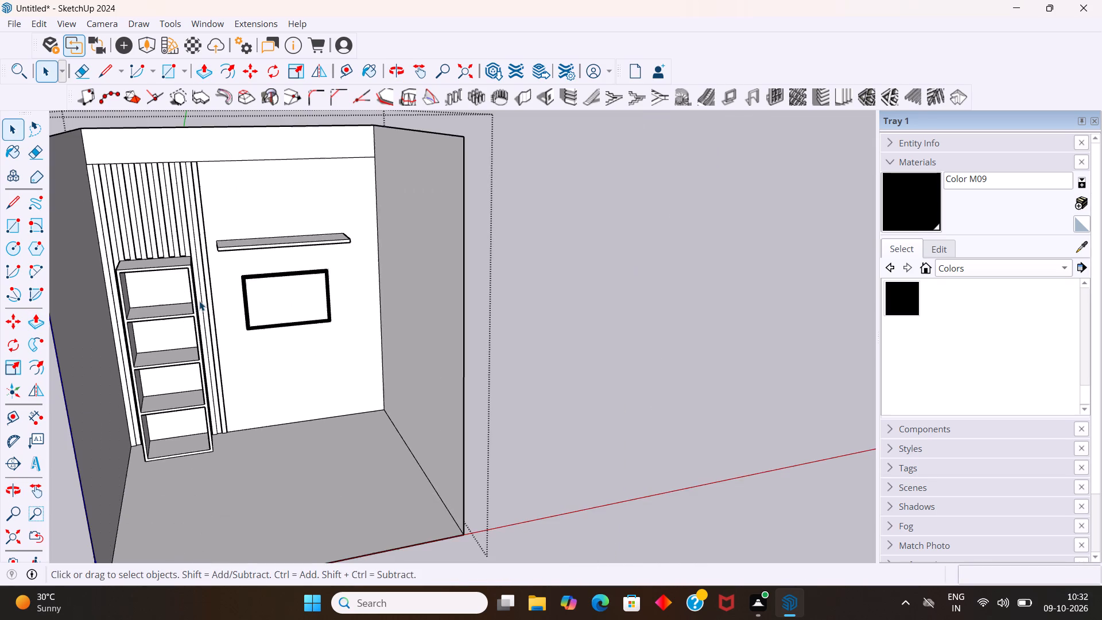
{"action": "middle_click_drag", "start_coordinate": [170, 450], "coordinate": [147, 347]}
{"action": "middle_click", "coordinate": [147, 347]}
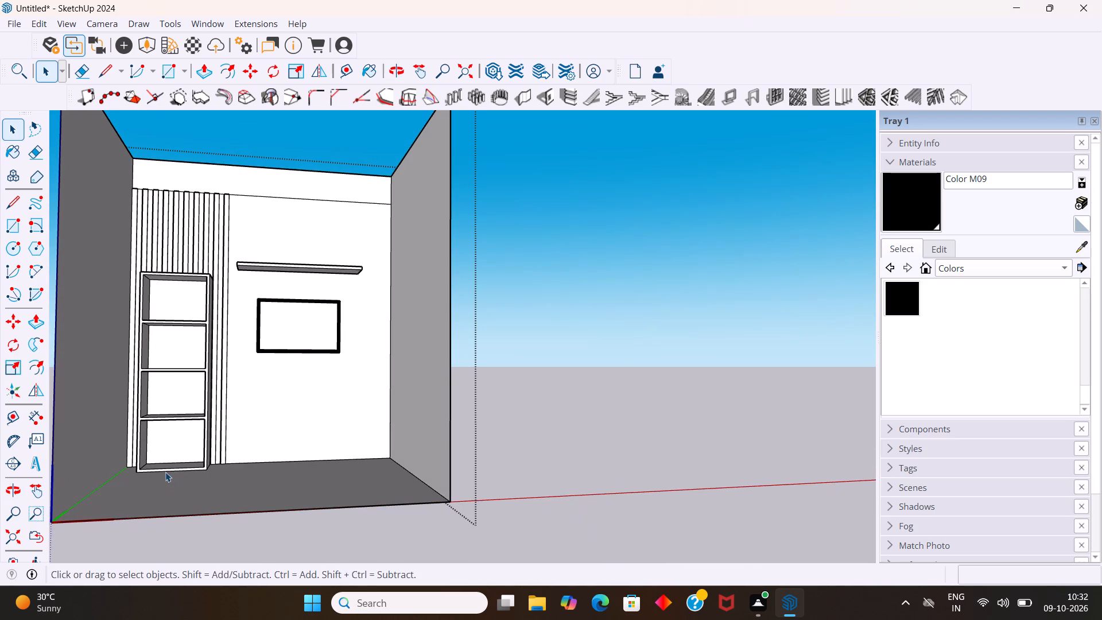
{"action": "scroll", "coordinate": [158, 486], "scroll_direction": "up", "scroll_amount": 3}
{"action": "middle_click_drag", "start_coordinate": [158, 486], "coordinate": [200, 500]}
{"action": "middle_click", "coordinate": [200, 500]}
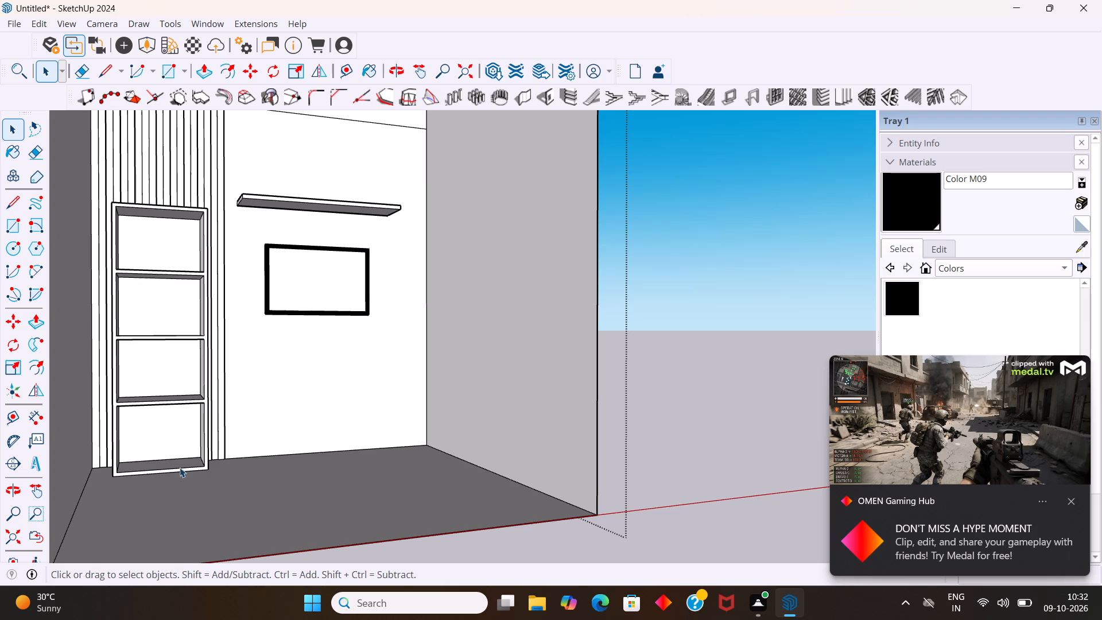
{"action": "middle_click_drag", "start_coordinate": [162, 456], "coordinate": [125, 424]}
{"action": "scroll", "coordinate": [164, 282], "scroll_direction": "up", "scroll_amount": 4}
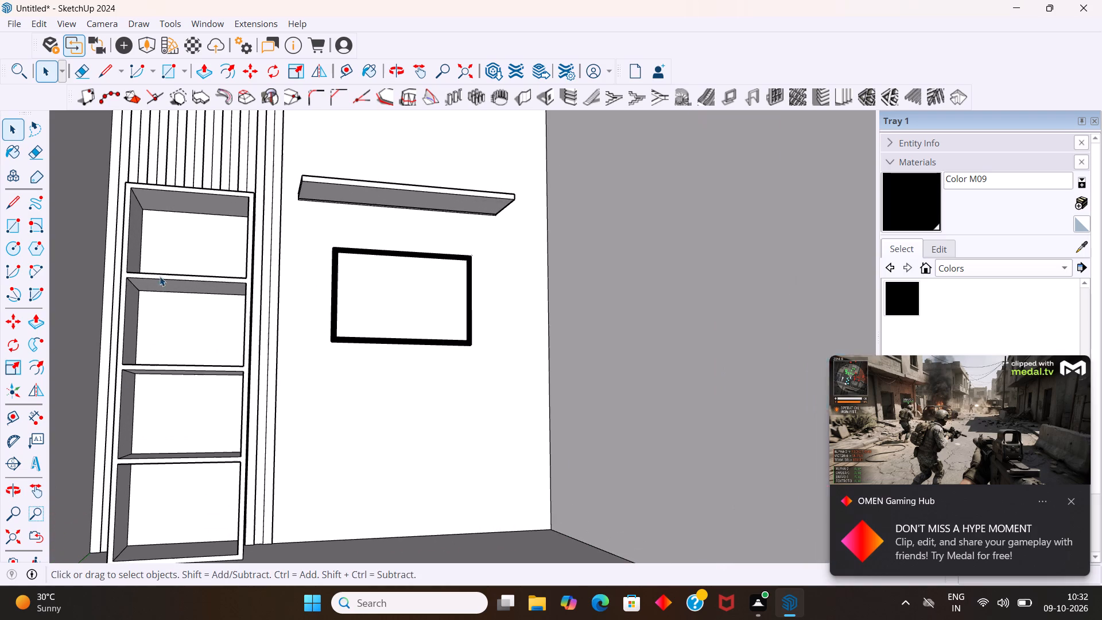
{"action": "key", "text": "r"}
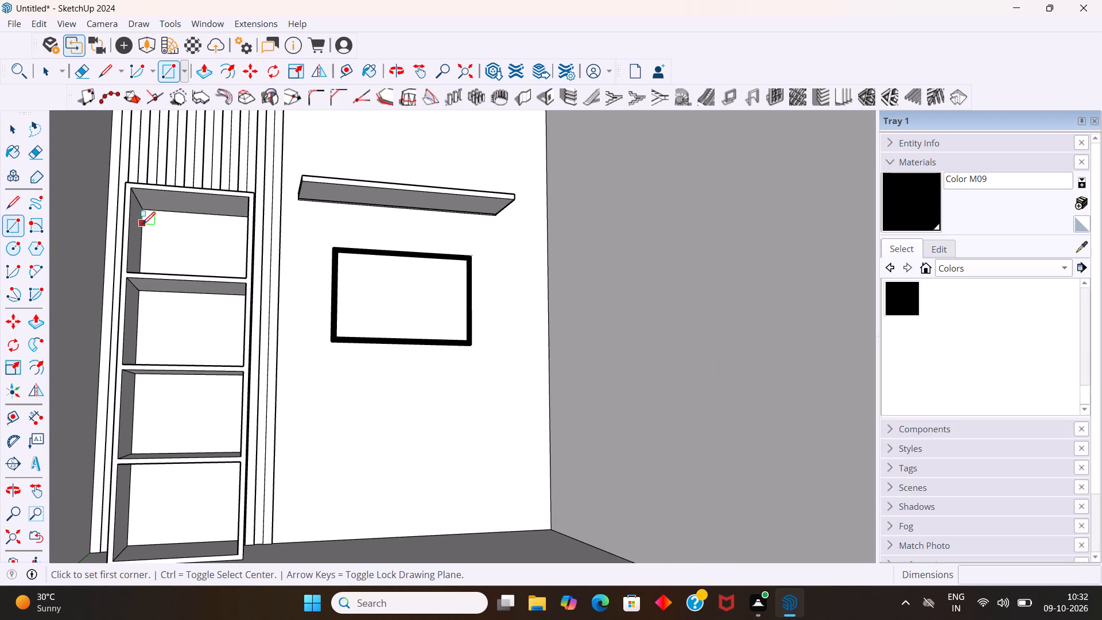
{"action": "left_click", "coordinate": [142, 212]}
{"action": "scroll", "coordinate": [232, 232], "scroll_direction": "up", "scroll_amount": 8}
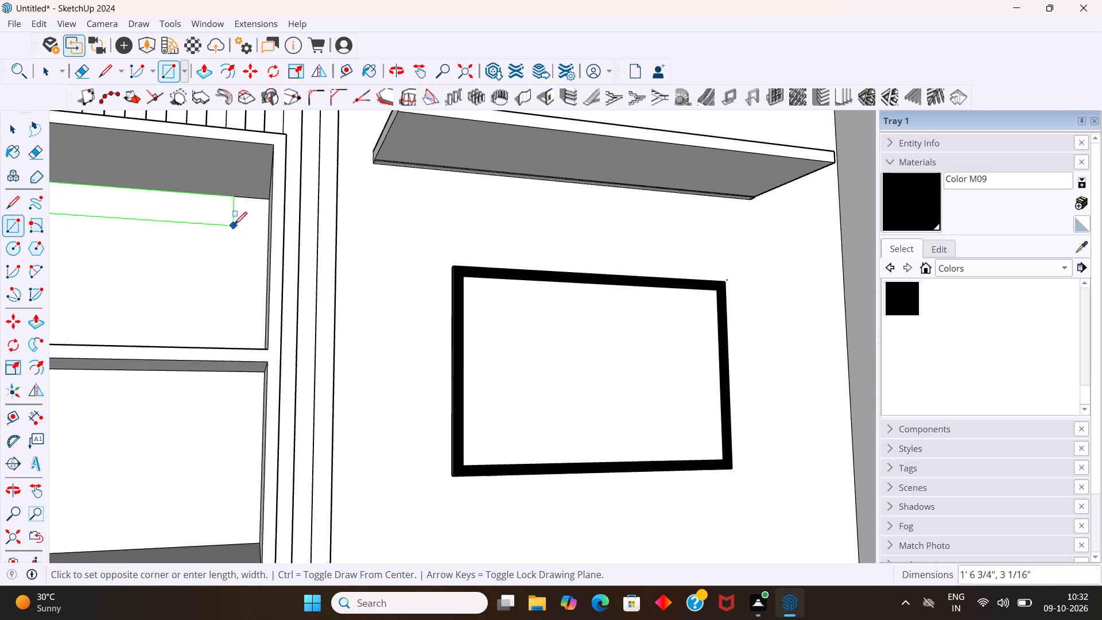
{"action": "middle_click_drag", "start_coordinate": [234, 223], "coordinate": [275, 238]}
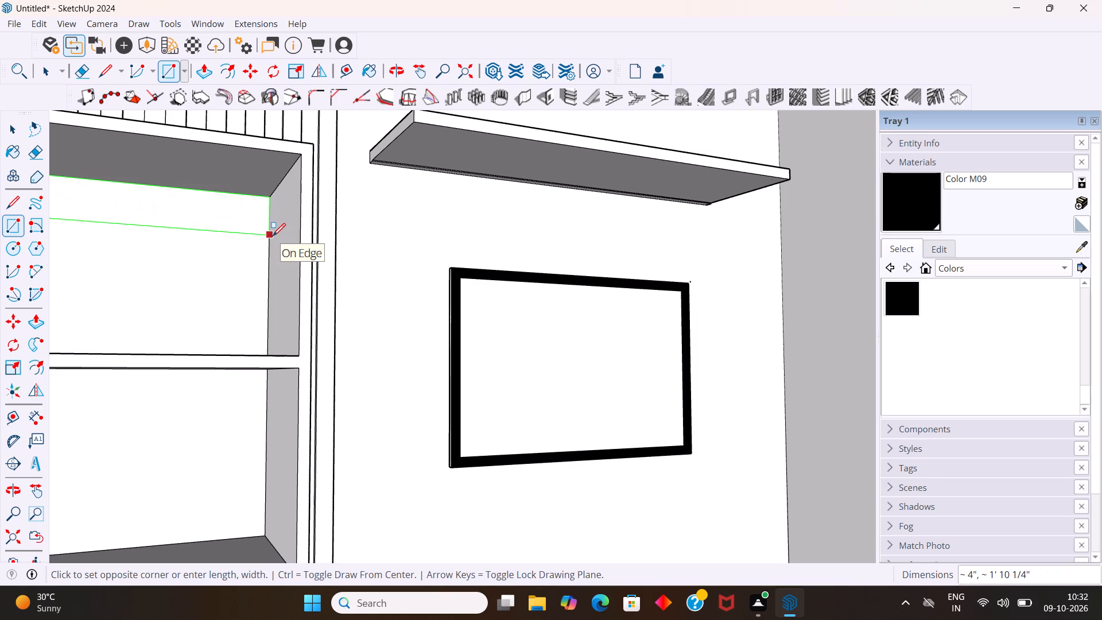
{"action": "key", "text": "1"}
{"action": "key", "text": "Return"}
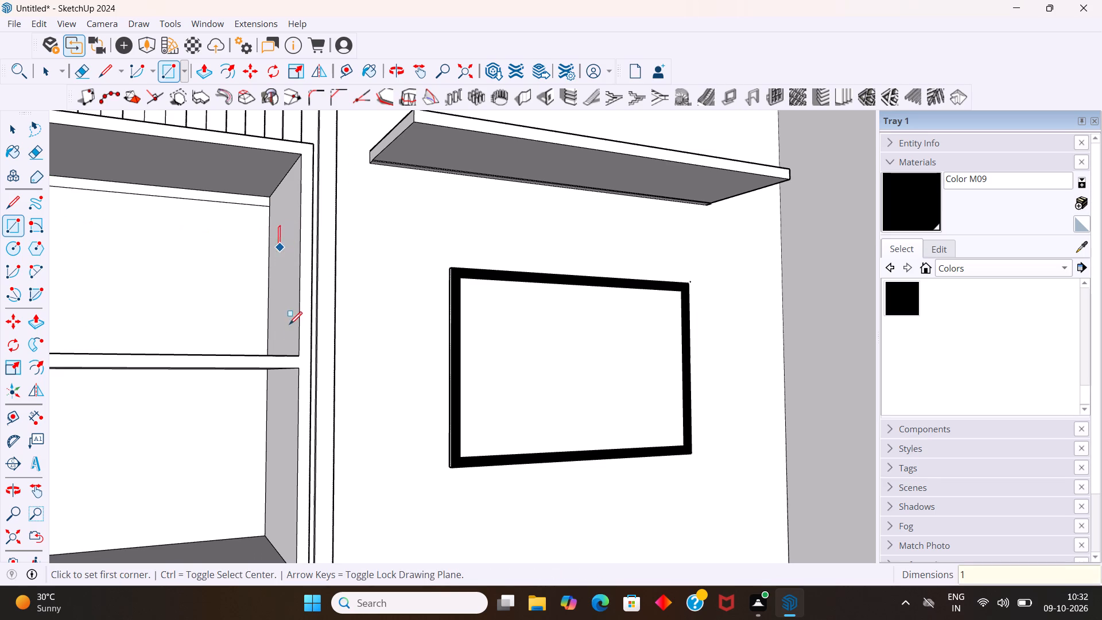
Draw a 1" high full-width rectangle along the upper edge of the second compartment's back face, counting from the top.
{"action": "middle_click_drag", "start_coordinate": [270, 447], "coordinate": [306, 355]}
{"action": "scroll", "coordinate": [302, 355], "scroll_direction": "up", "scroll_amount": 1}
{"action": "scroll", "coordinate": [302, 355], "scroll_direction": "down", "scroll_amount": 4}
{"action": "scroll", "coordinate": [109, 381], "scroll_direction": "up", "scroll_amount": 4}
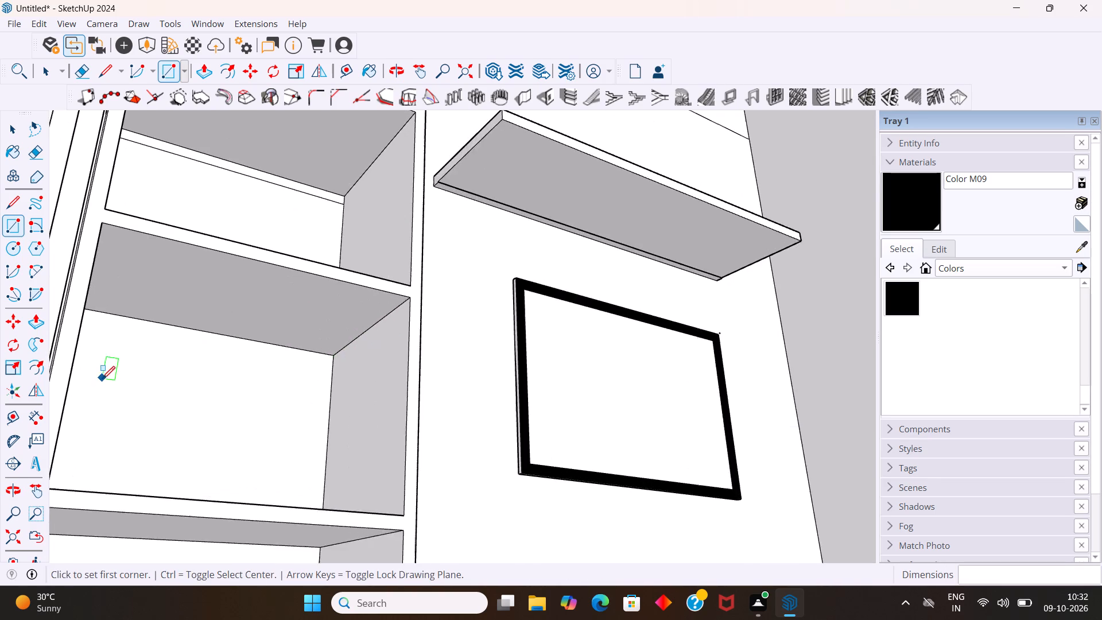
{"action": "scroll", "coordinate": [102, 379], "scroll_direction": "up", "scroll_amount": 3}
{"action": "middle_click_drag", "start_coordinate": [90, 348], "coordinate": [63, 348]}
{"action": "left_click", "coordinate": [71, 305]}
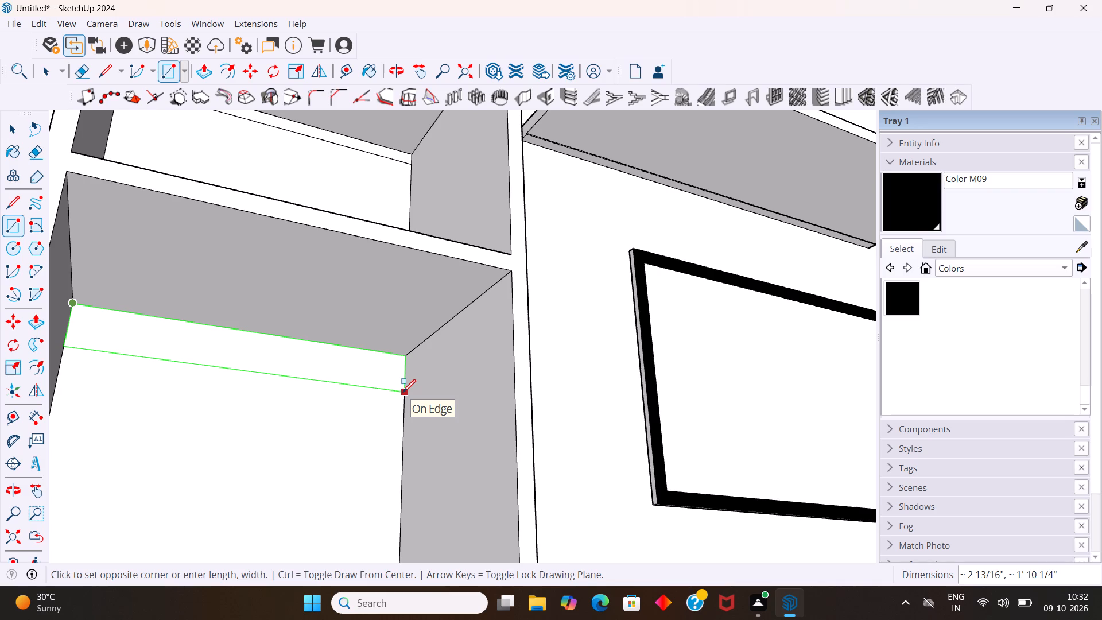
{"action": "key", "text": "1"}
{"action": "key", "text": "Return"}
Draw a 1" high full-width rectangle along the upper edge of the third compartment's back face, counting from the top.
{"action": "scroll", "coordinate": [406, 406], "scroll_direction": "down", "scroll_amount": 5}
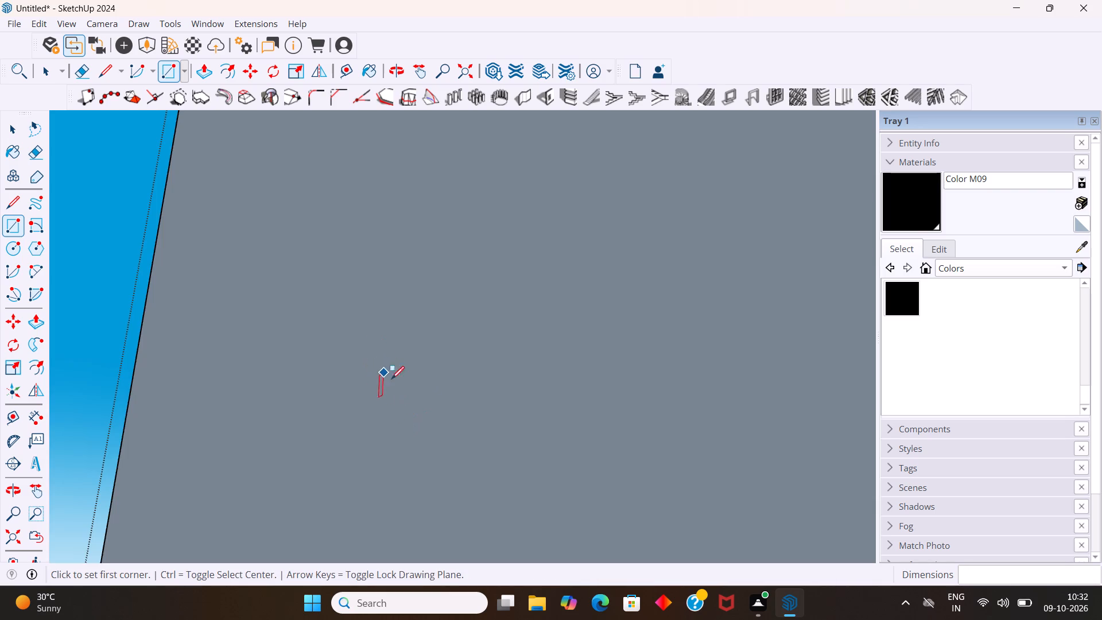
{"action": "scroll", "coordinate": [390, 378], "scroll_direction": "down", "scroll_amount": 12}
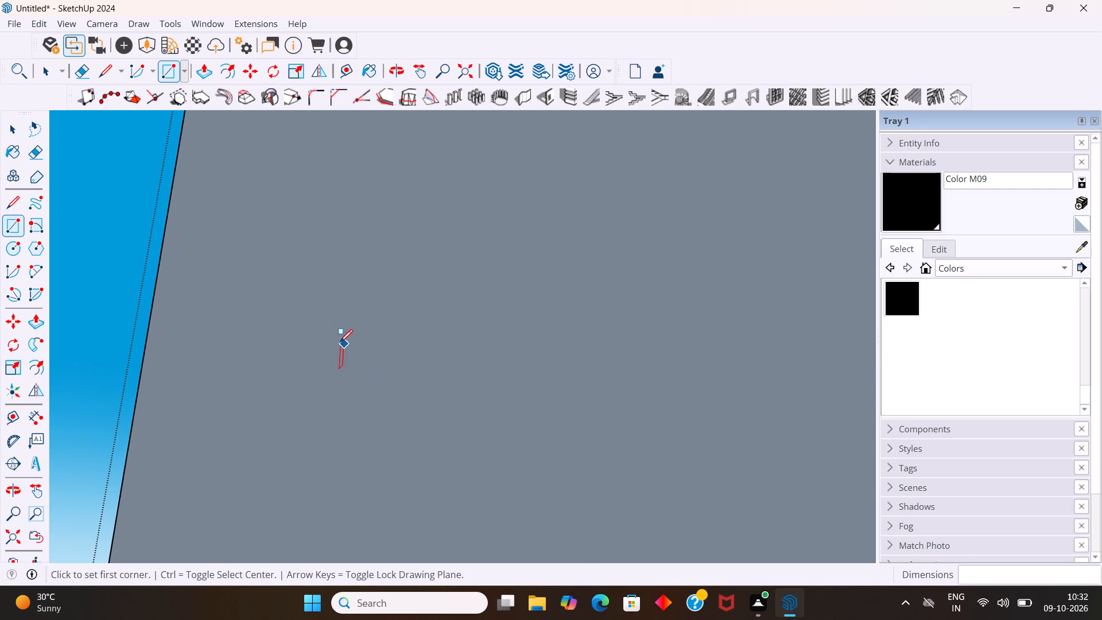
{"action": "scroll", "coordinate": [340, 342], "scroll_direction": "down", "scroll_amount": 14}
{"action": "middle_click_drag", "start_coordinate": [311, 370], "coordinate": [231, 374]}
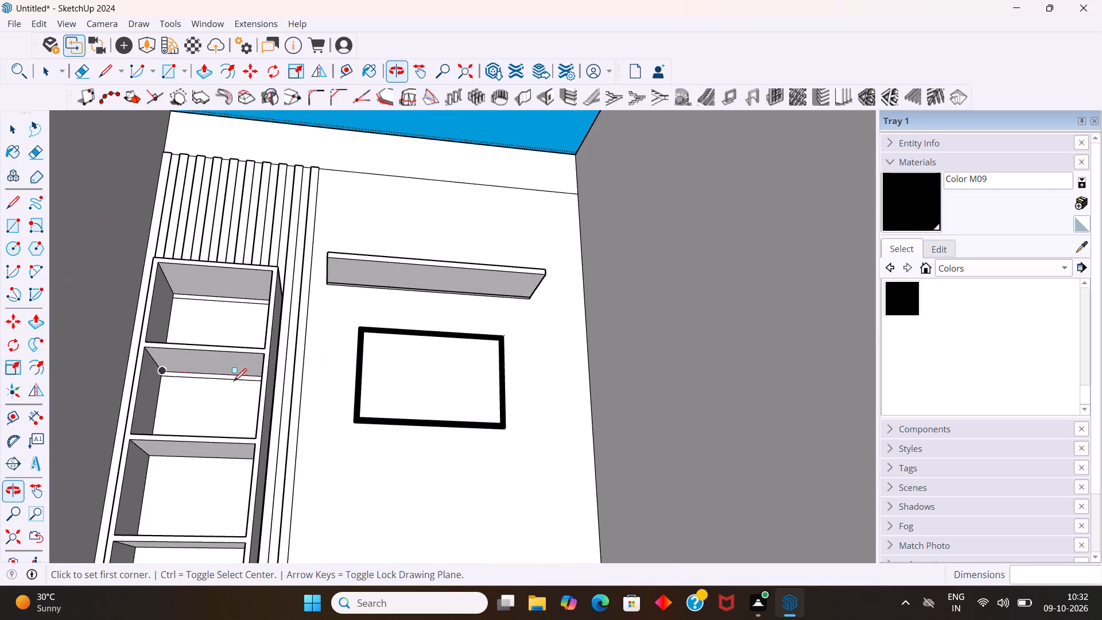
{"action": "scroll", "coordinate": [164, 493], "scroll_direction": "up", "scroll_amount": 14}
{"action": "left_click", "coordinate": [141, 396]}
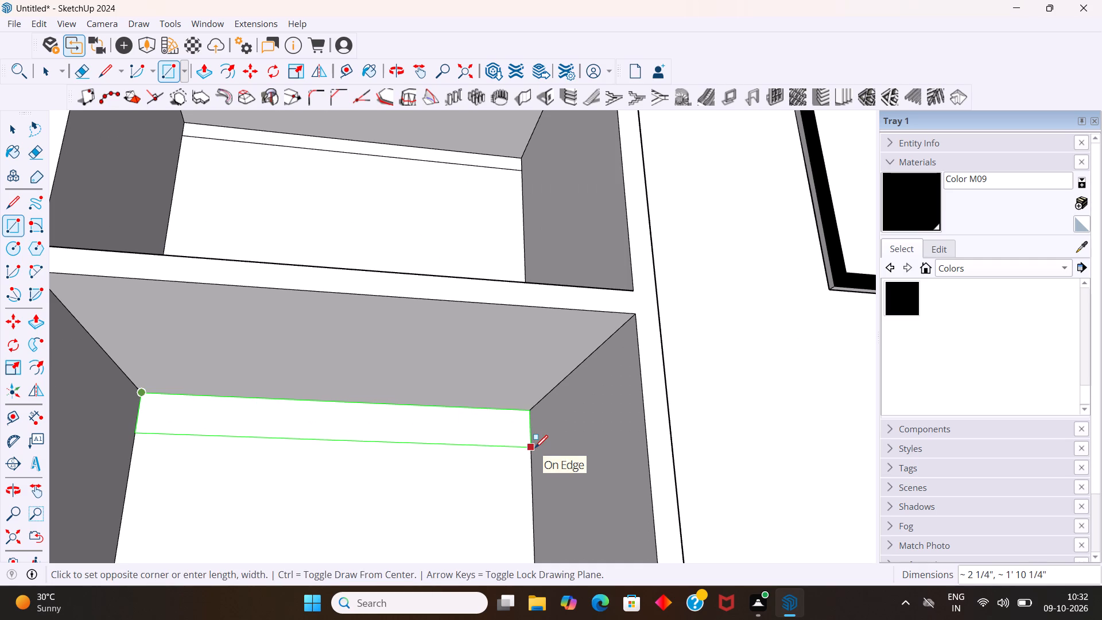
{"action": "key", "text": "1"}
{"action": "key", "text": "Return"}
Draw a 1" high full-width rectangle along the upper edge of the bottom compartment's back face.
{"action": "scroll", "coordinate": [535, 454], "scroll_direction": "down", "scroll_amount": 5}
{"action": "scroll", "coordinate": [408, 432], "scroll_direction": "down", "scroll_amount": 4}
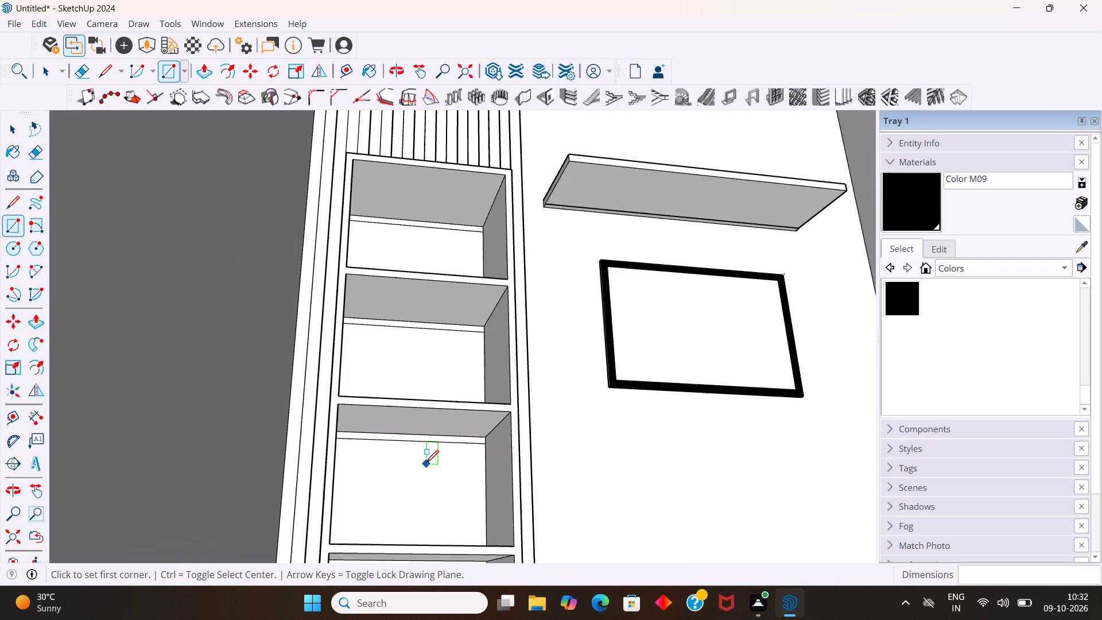
{"action": "scroll", "coordinate": [426, 463], "scroll_direction": "down", "scroll_amount": 6}
{"action": "scroll", "coordinate": [421, 548], "scroll_direction": "up", "scroll_amount": 14}
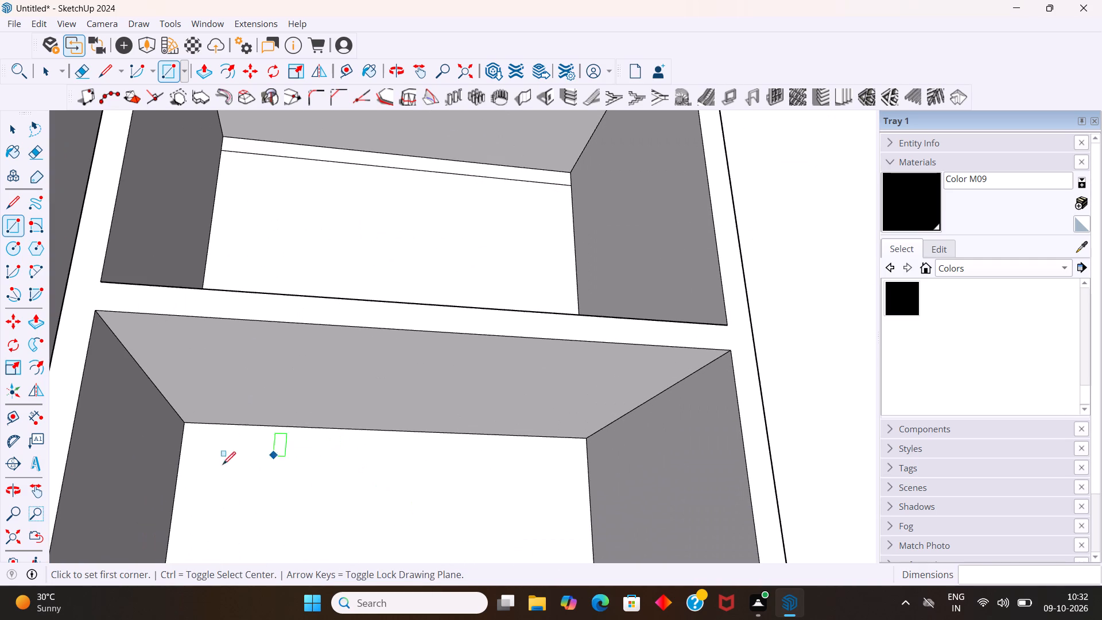
{"action": "left_click", "coordinate": [185, 425]}
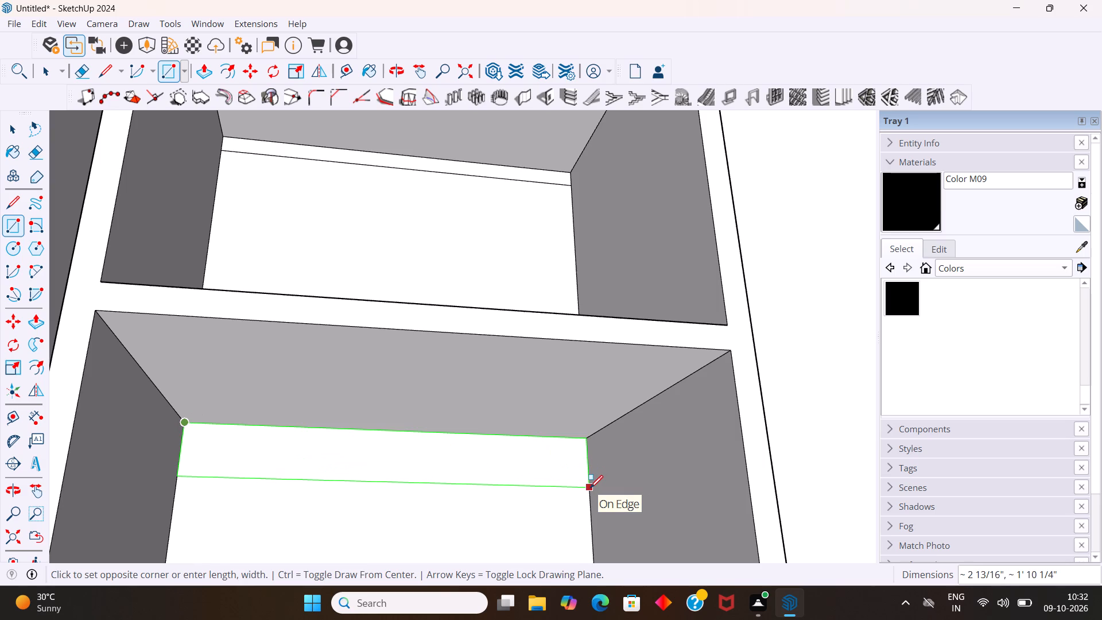
{"action": "key", "text": "1"}
{"action": "key", "text": "Return"}
{"action": "key", "text": "space"}
{"action": "scroll", "coordinate": [419, 434], "scroll_direction": "down", "scroll_amount": 4}
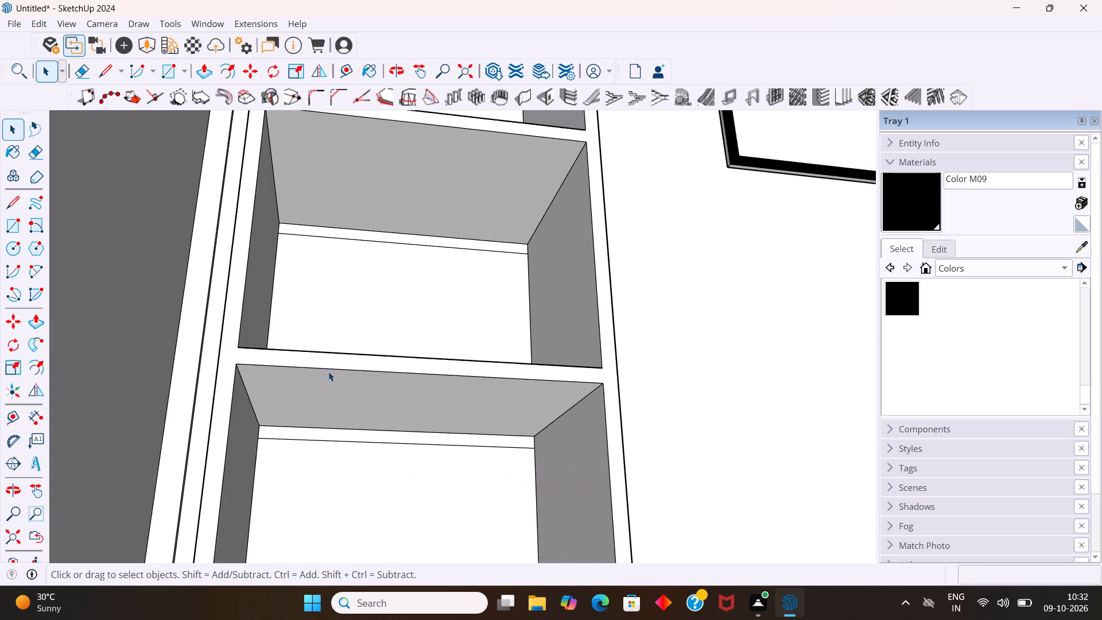
Examine the shelving unit, wall shelf and black-framed panel from several angles, including the empty wall area below the panel.
{"action": "scroll", "coordinate": [328, 371], "scroll_direction": "down", "scroll_amount": 13}
{"action": "scroll", "coordinate": [301, 355], "scroll_direction": "up", "scroll_amount": 1}
{"action": "scroll", "coordinate": [301, 355], "scroll_direction": "down", "scroll_amount": 19}
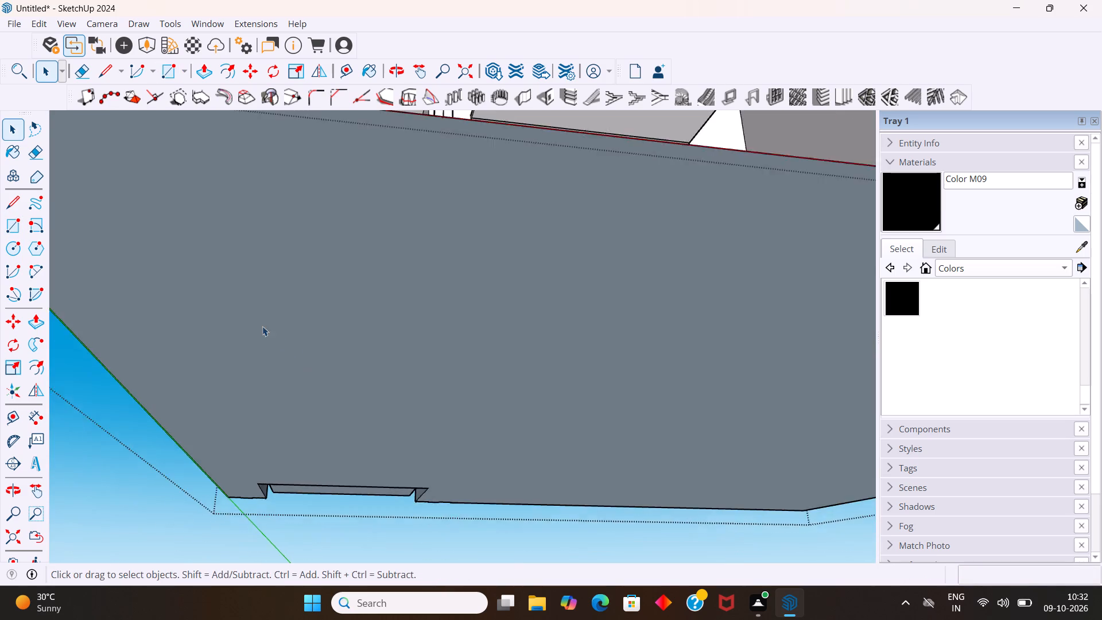
{"action": "scroll", "coordinate": [262, 326], "scroll_direction": "down", "scroll_amount": 8}
{"action": "middle_click_drag", "start_coordinate": [211, 264], "coordinate": [232, 378]}
{"action": "scroll", "coordinate": [224, 354], "scroll_direction": "down", "scroll_amount": 6}
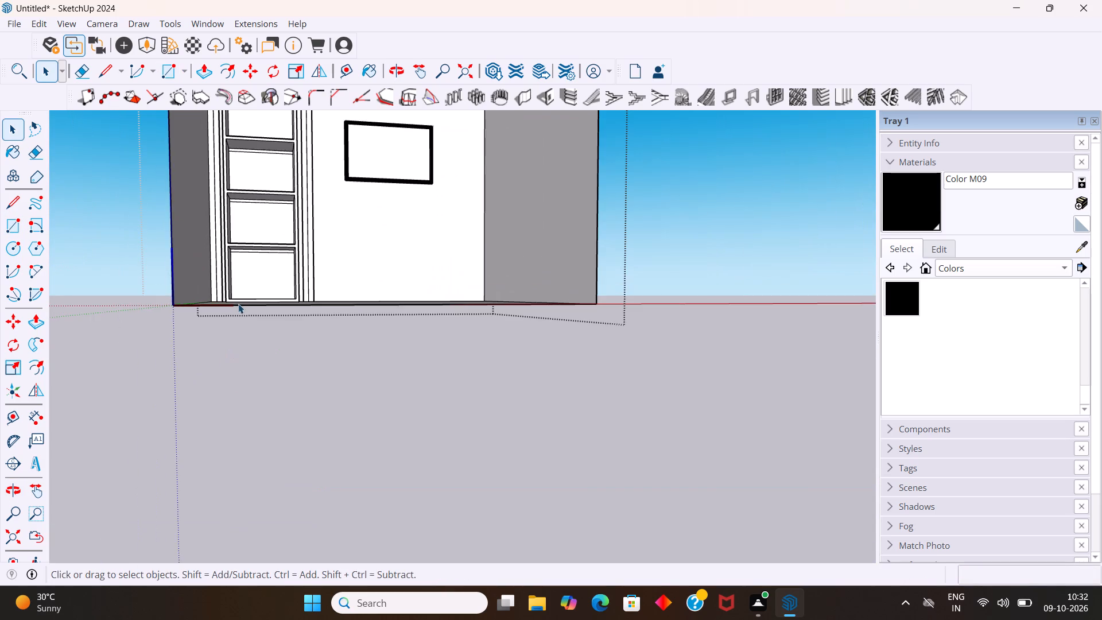
{"action": "scroll", "coordinate": [226, 208], "scroll_direction": "down", "scroll_amount": 6}
{"action": "scroll", "coordinate": [241, 121], "scroll_direction": "up", "scroll_amount": 9}
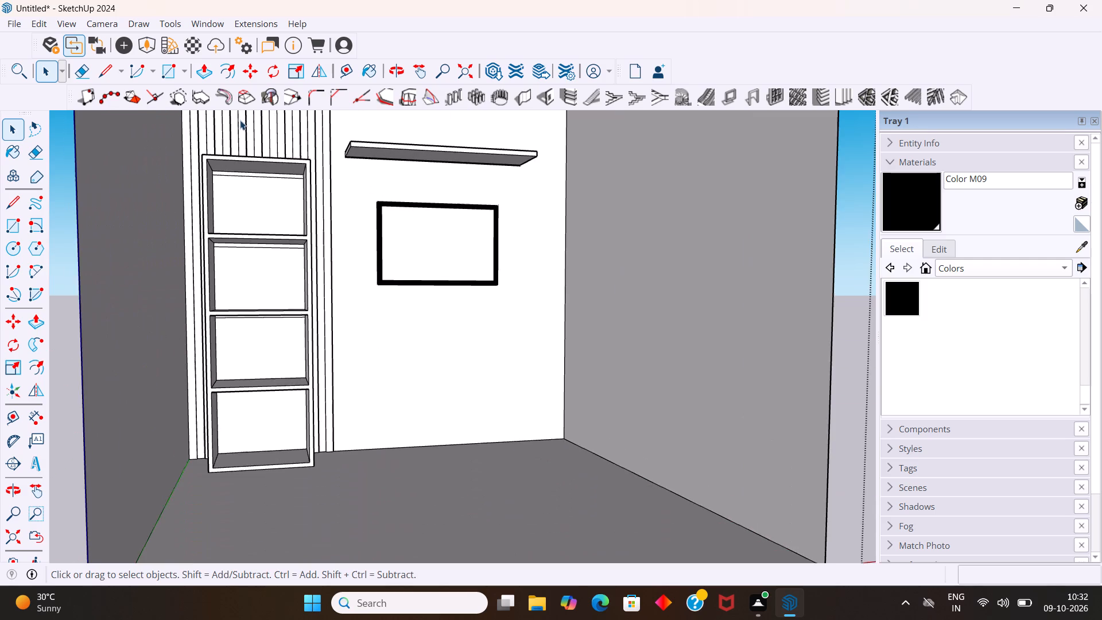
{"action": "middle_click_drag", "start_coordinate": [293, 204], "coordinate": [291, 187]}
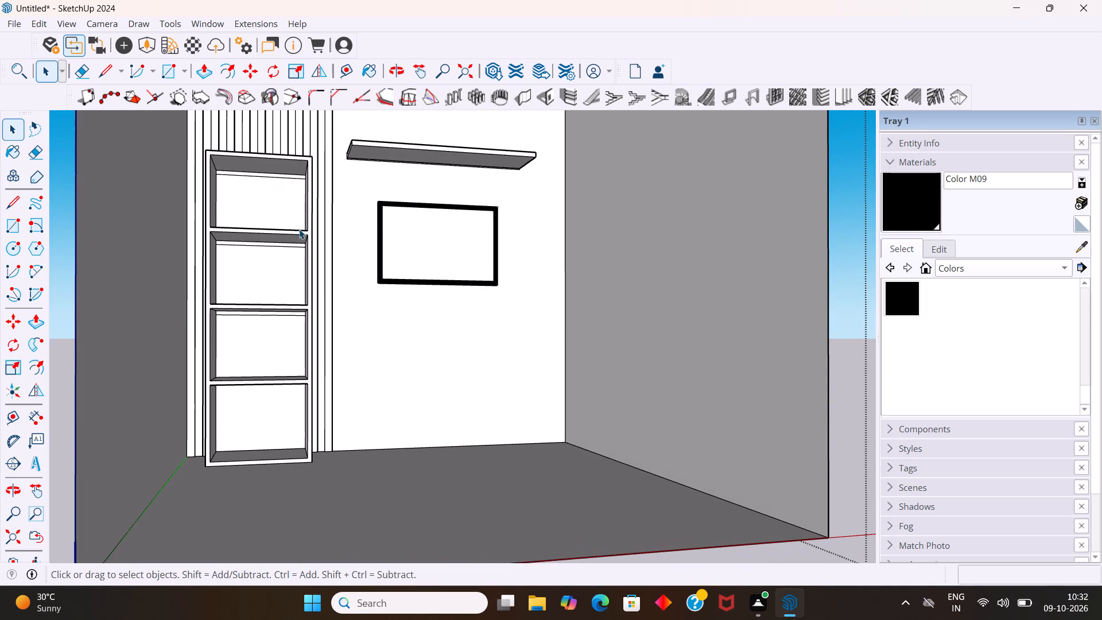
{"action": "scroll", "coordinate": [313, 279], "scroll_direction": "up", "scroll_amount": 2}
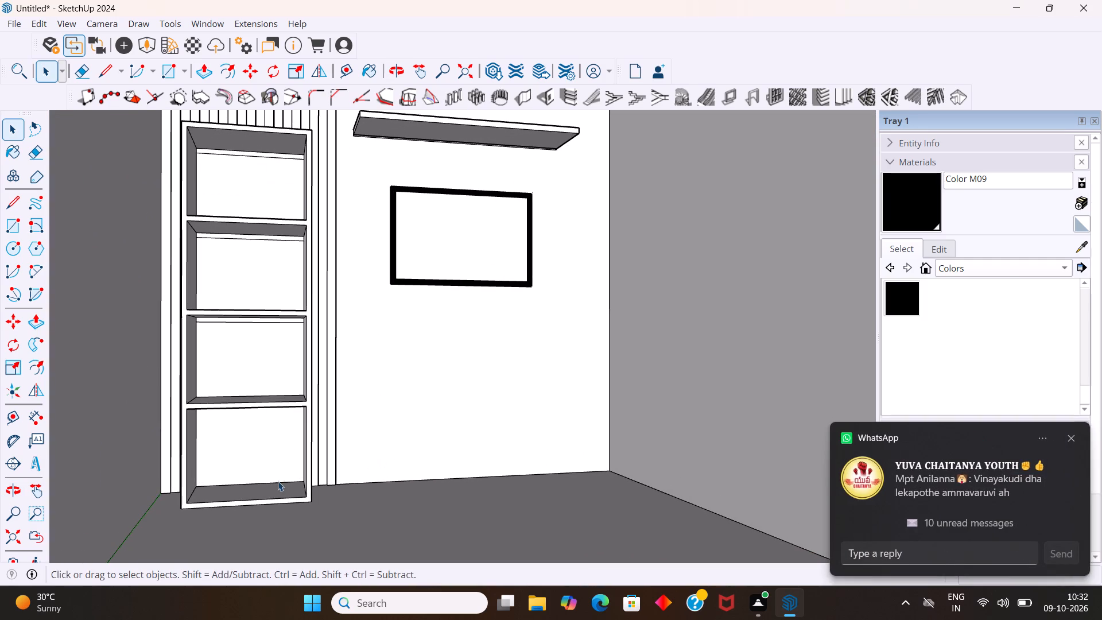
{"action": "middle_click_drag", "start_coordinate": [237, 473], "coordinate": [222, 503]}
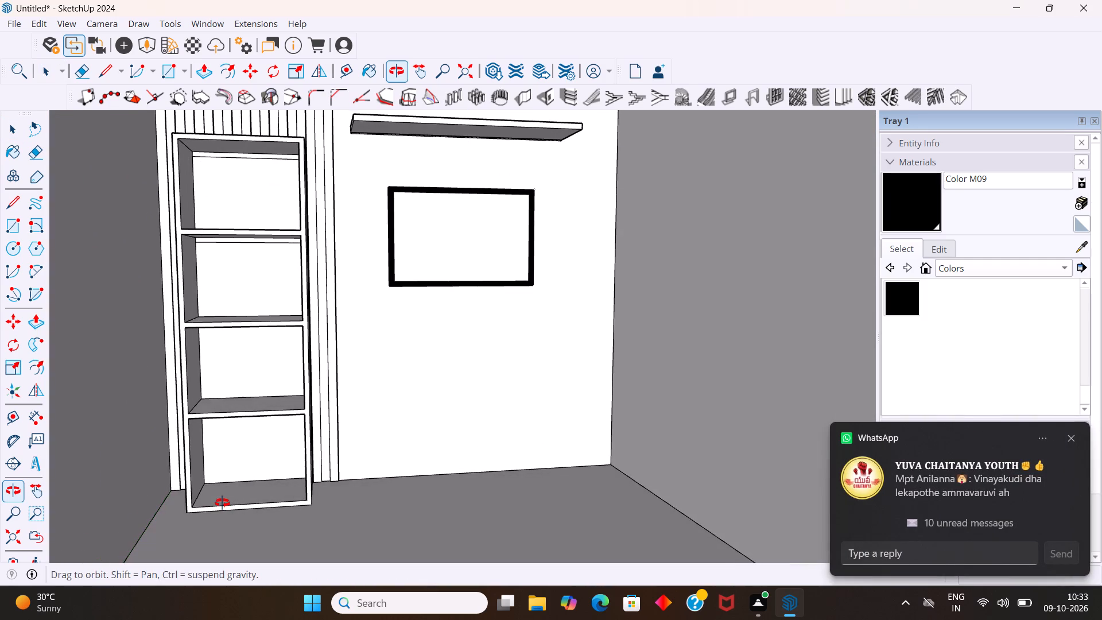
{"action": "middle_click_drag", "start_coordinate": [222, 503], "coordinate": [221, 502]}
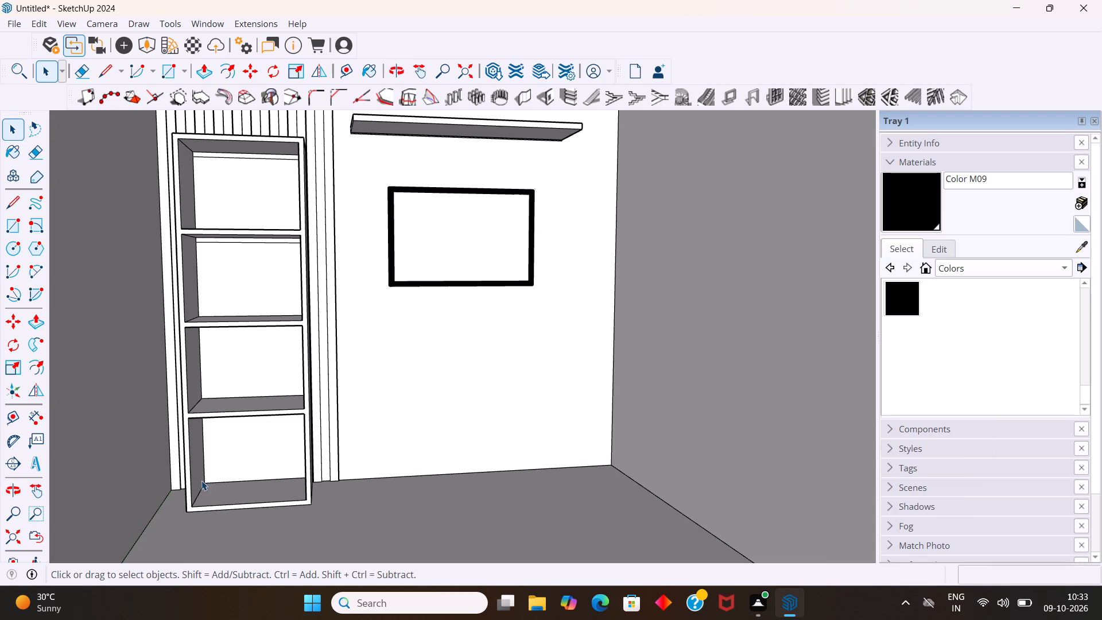
{"action": "middle_click_drag", "start_coordinate": [250, 524], "coordinate": [261, 477]}
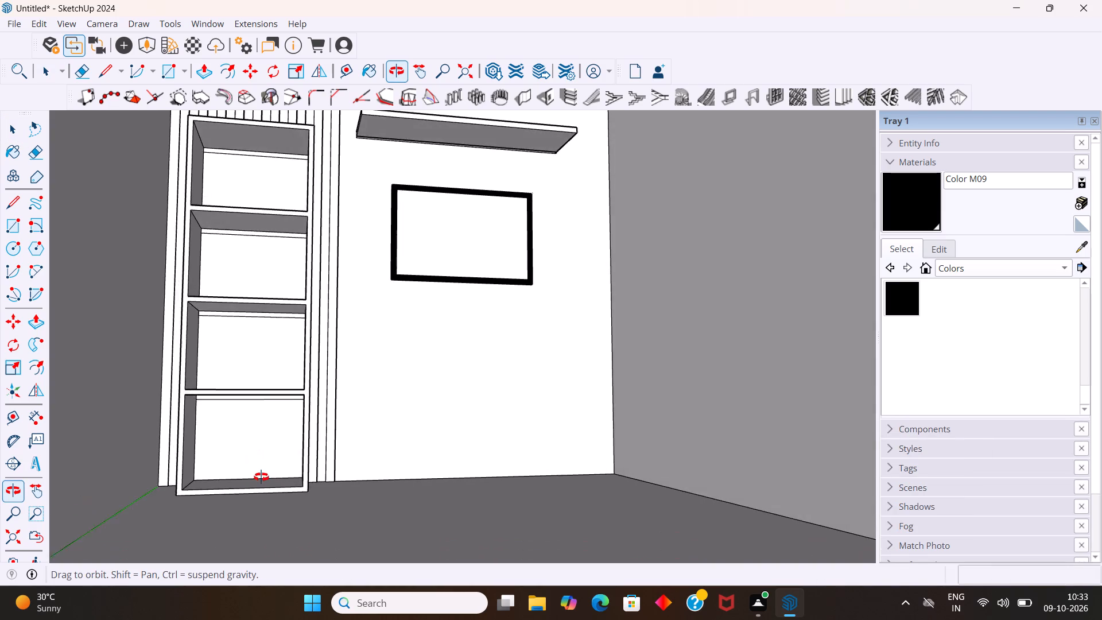
{"action": "middle_click_drag", "start_coordinate": [261, 477], "coordinate": [261, 501]}
{"action": "middle_click", "coordinate": [261, 501]}
{"action": "scroll", "coordinate": [259, 494], "scroll_direction": "down", "scroll_amount": 5}
{"action": "middle_click_drag", "start_coordinate": [268, 490], "coordinate": [155, 542]}
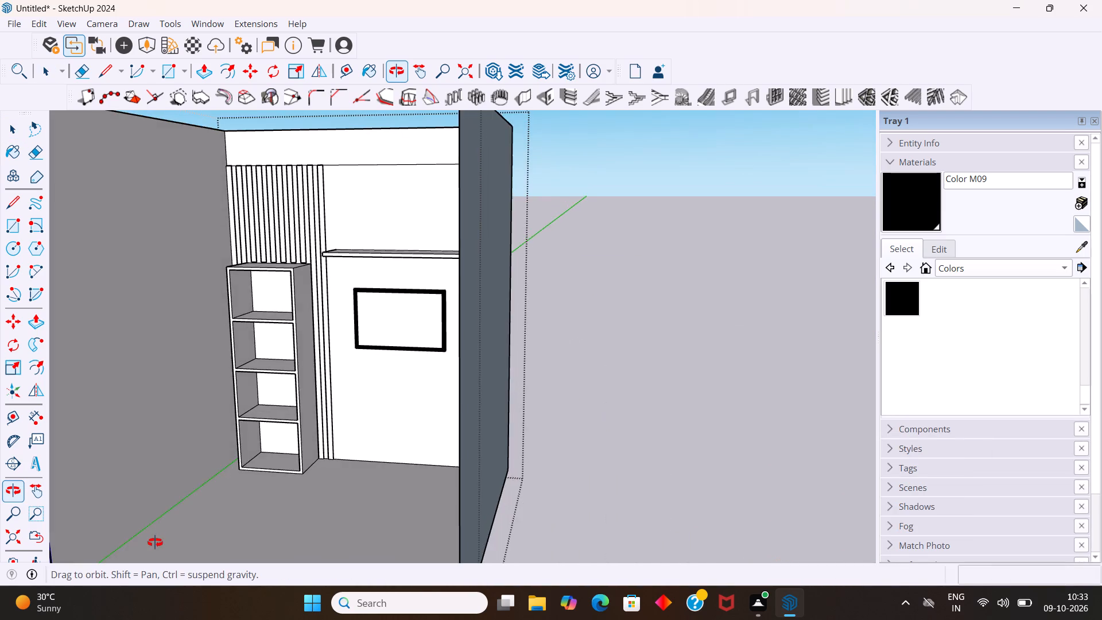
{"action": "middle_click_drag", "start_coordinate": [155, 542], "coordinate": [219, 537]}
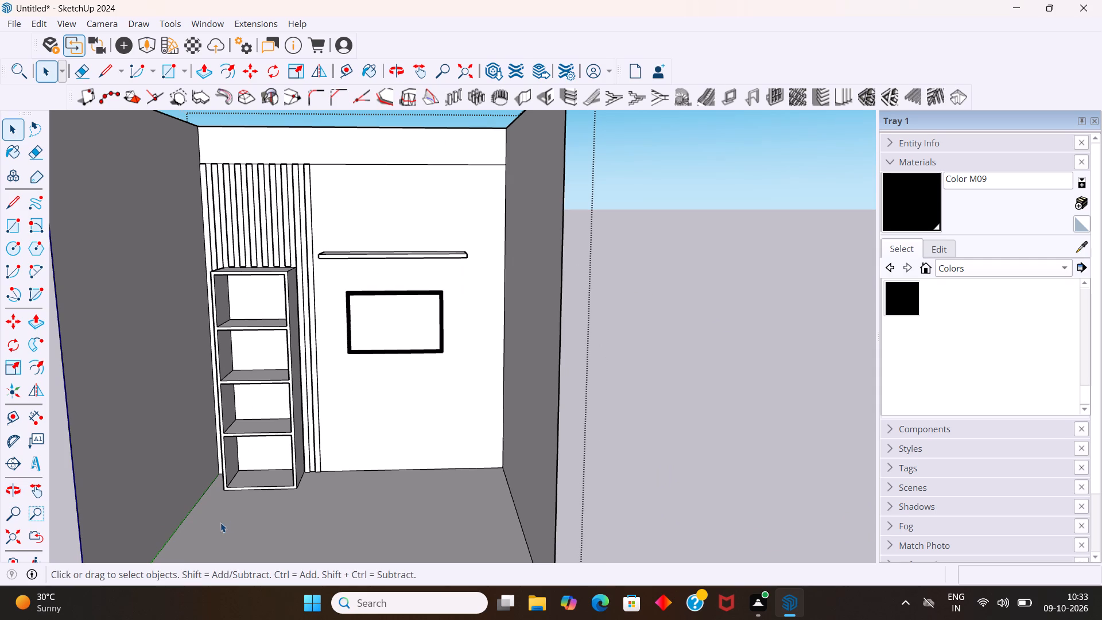
{"action": "scroll", "coordinate": [397, 444], "scroll_direction": "down", "scroll_amount": 2}
{"action": "scroll", "coordinate": [354, 417], "scroll_direction": "up", "scroll_amount": 5}
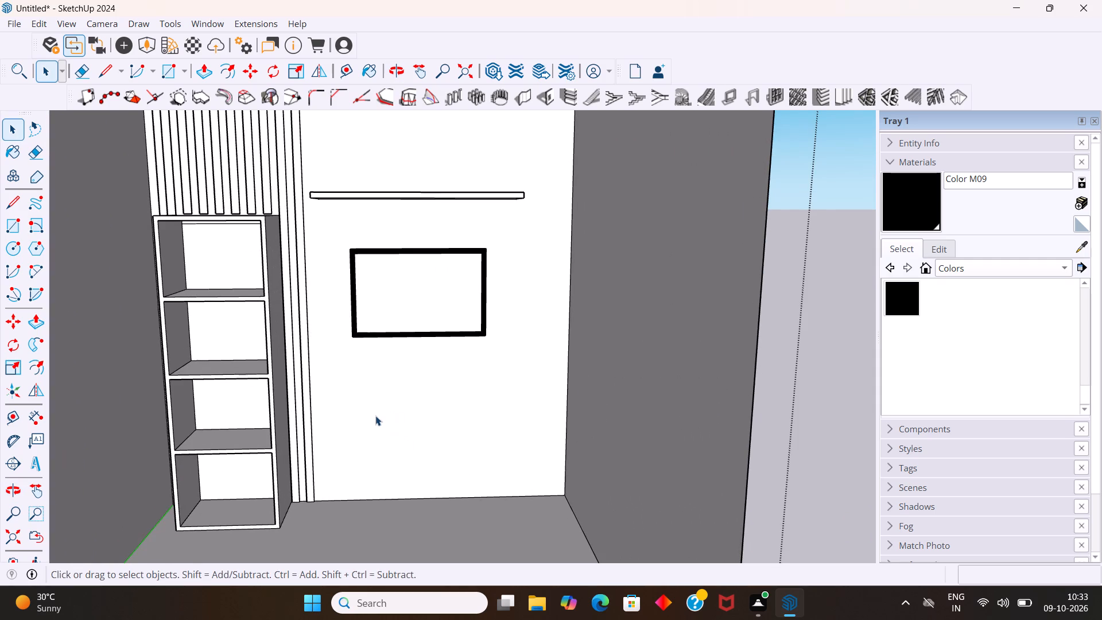
{"action": "middle_click_drag", "start_coordinate": [375, 416], "coordinate": [369, 348]}
{"action": "middle_click_drag", "start_coordinate": [336, 394], "coordinate": [351, 392]}
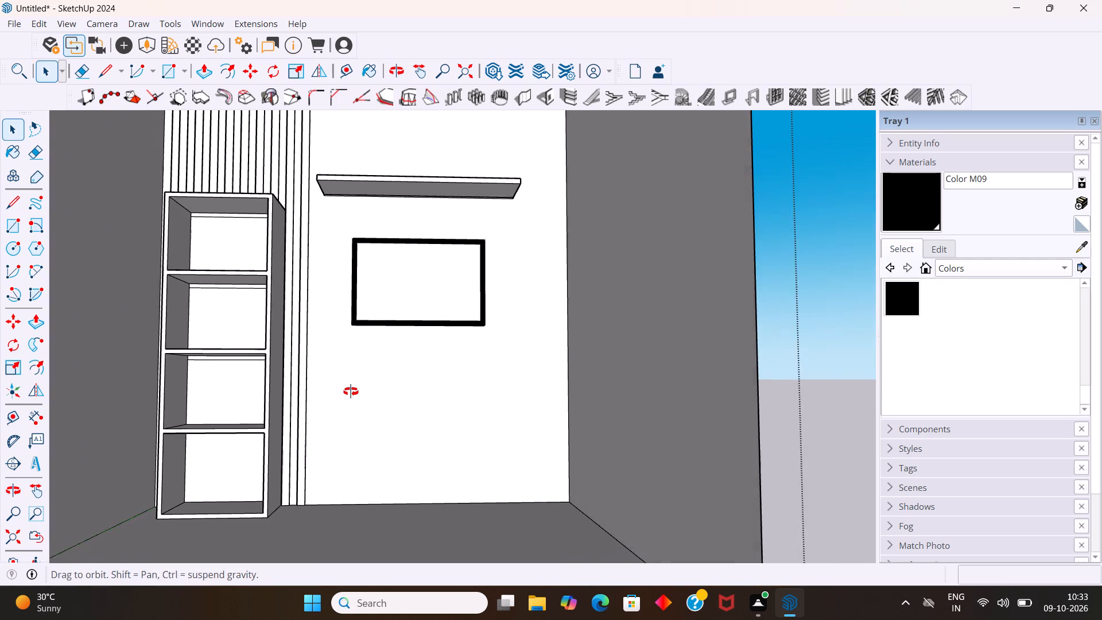
{"action": "middle_click_drag", "start_coordinate": [351, 392], "coordinate": [354, 391]}
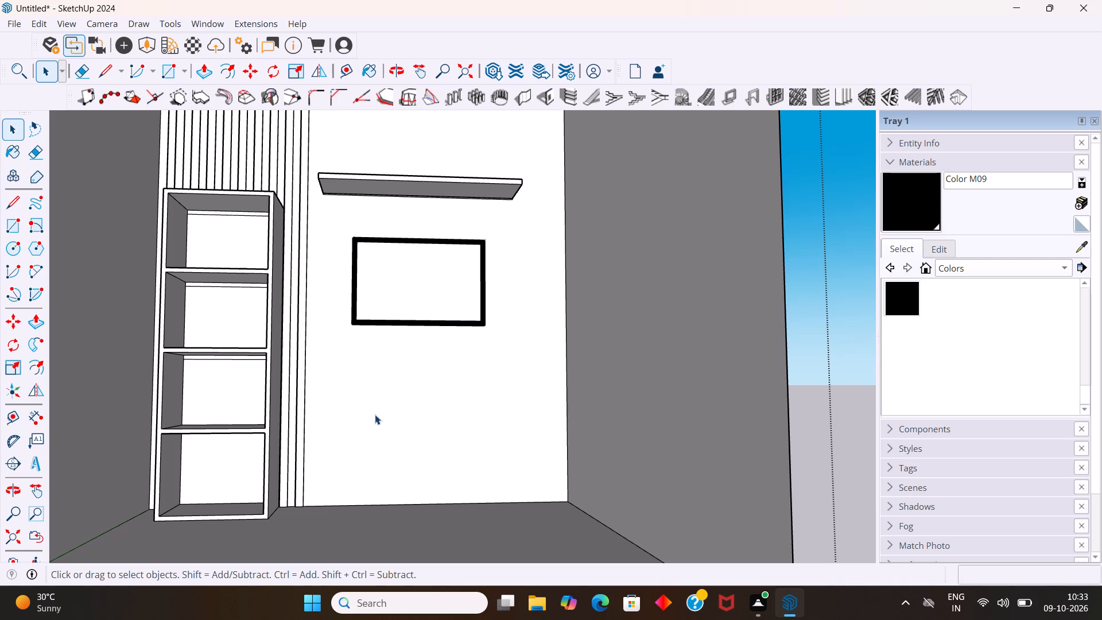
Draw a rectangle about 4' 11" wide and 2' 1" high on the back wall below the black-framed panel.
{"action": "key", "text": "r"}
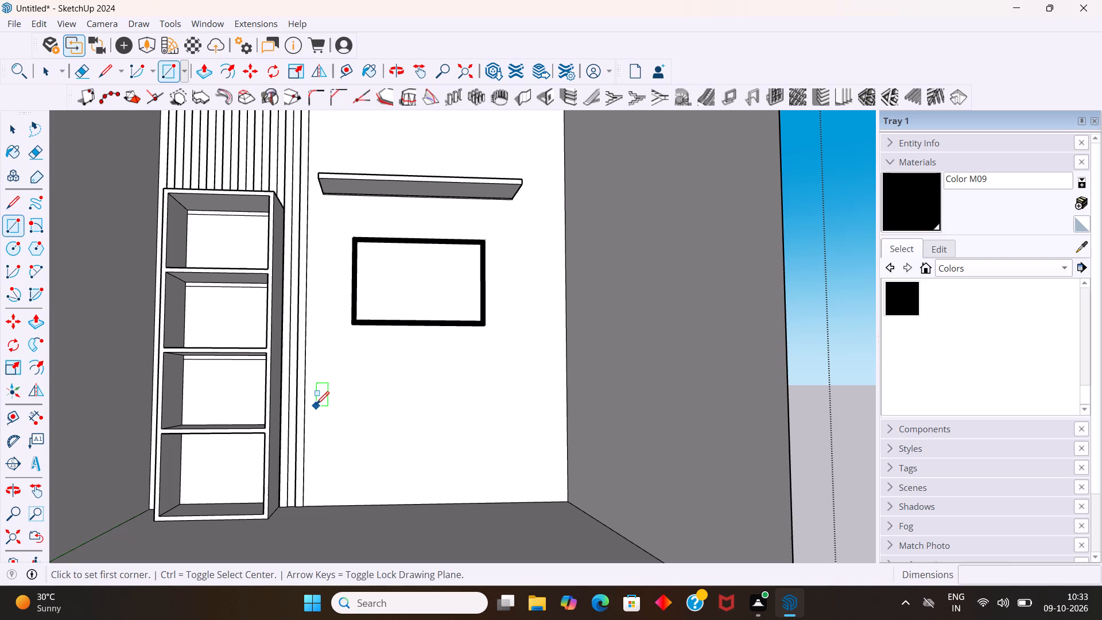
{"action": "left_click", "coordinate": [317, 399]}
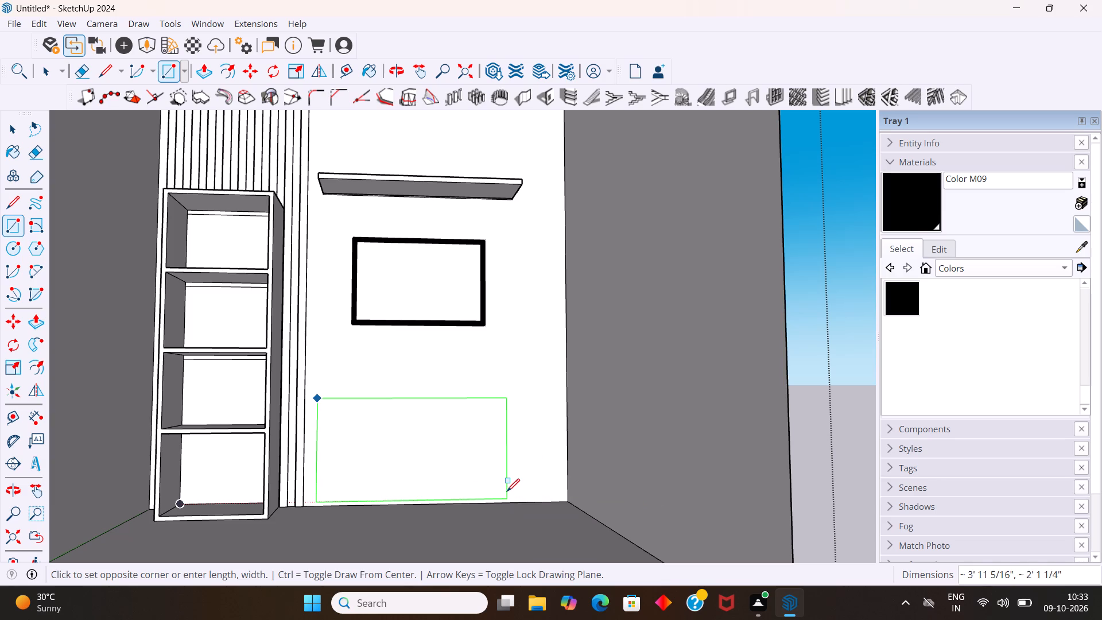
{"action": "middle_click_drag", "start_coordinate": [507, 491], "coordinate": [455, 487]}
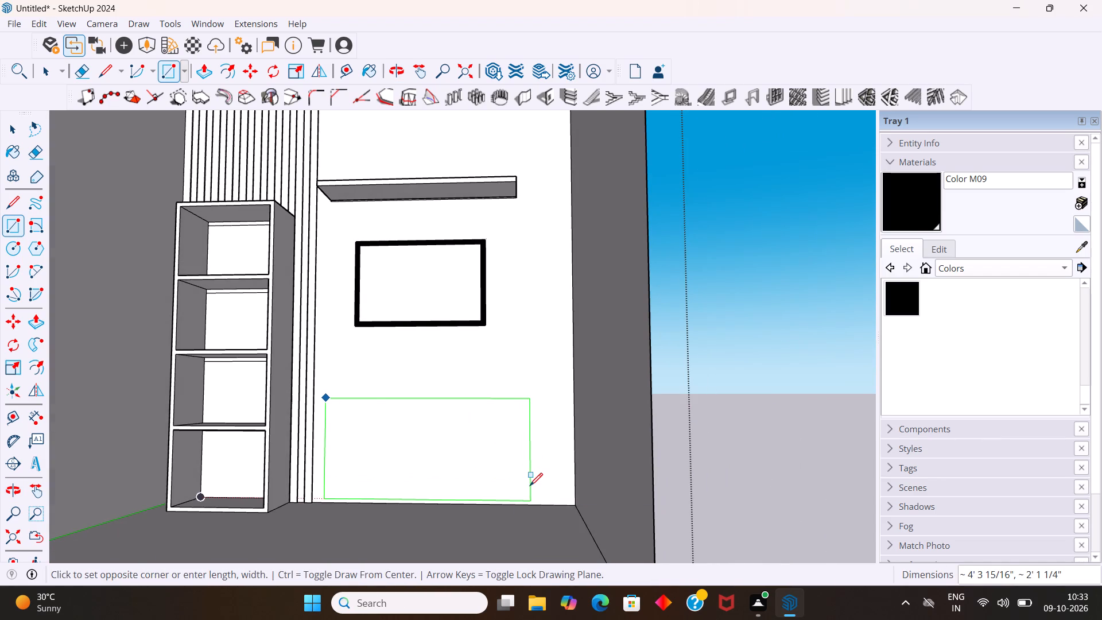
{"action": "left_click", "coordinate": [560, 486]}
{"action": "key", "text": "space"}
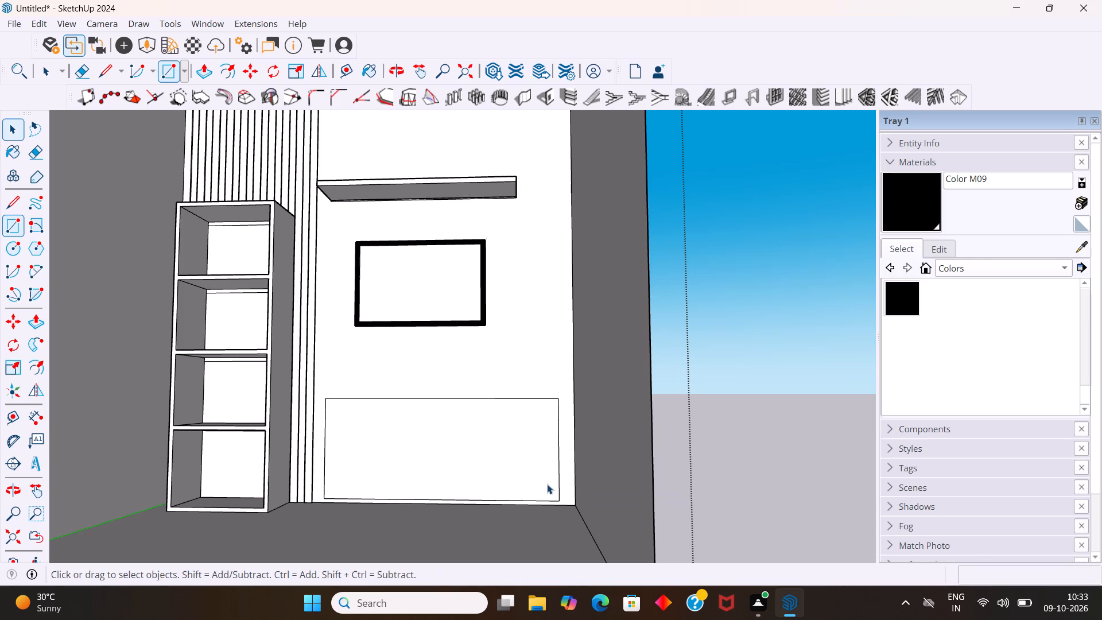
Check the width and height of the rectangle below the panel with the Dimension tool, without placing a dimension.
{"action": "left_click", "coordinate": [38, 423]}
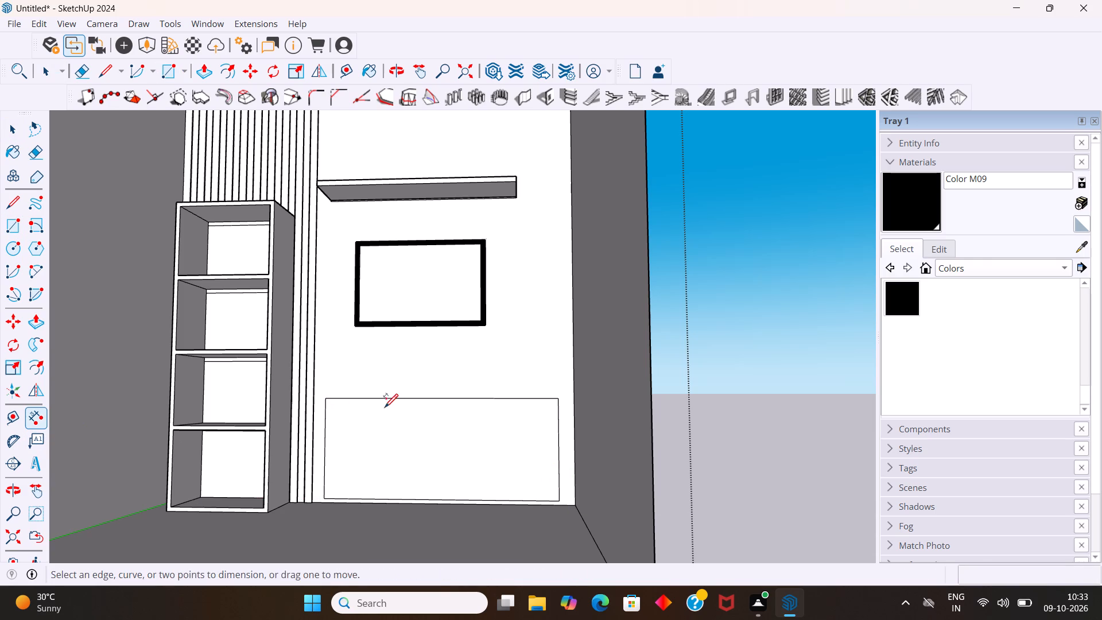
{"action": "left_click", "coordinate": [34, 416]}
{"action": "left_click", "coordinate": [432, 397]}
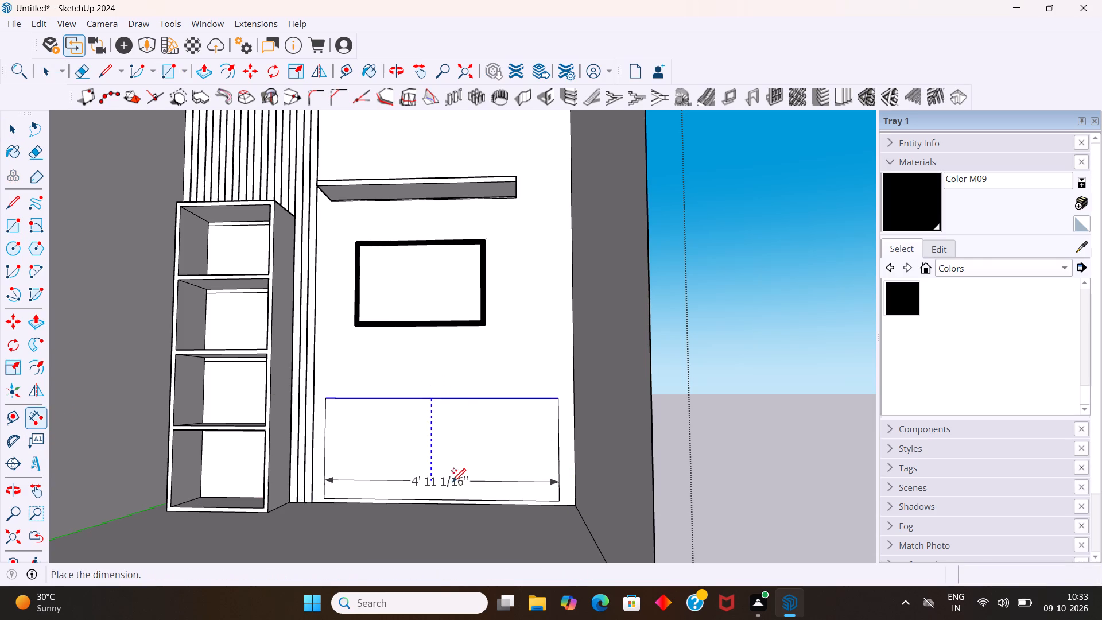
{"action": "key", "text": "space"}
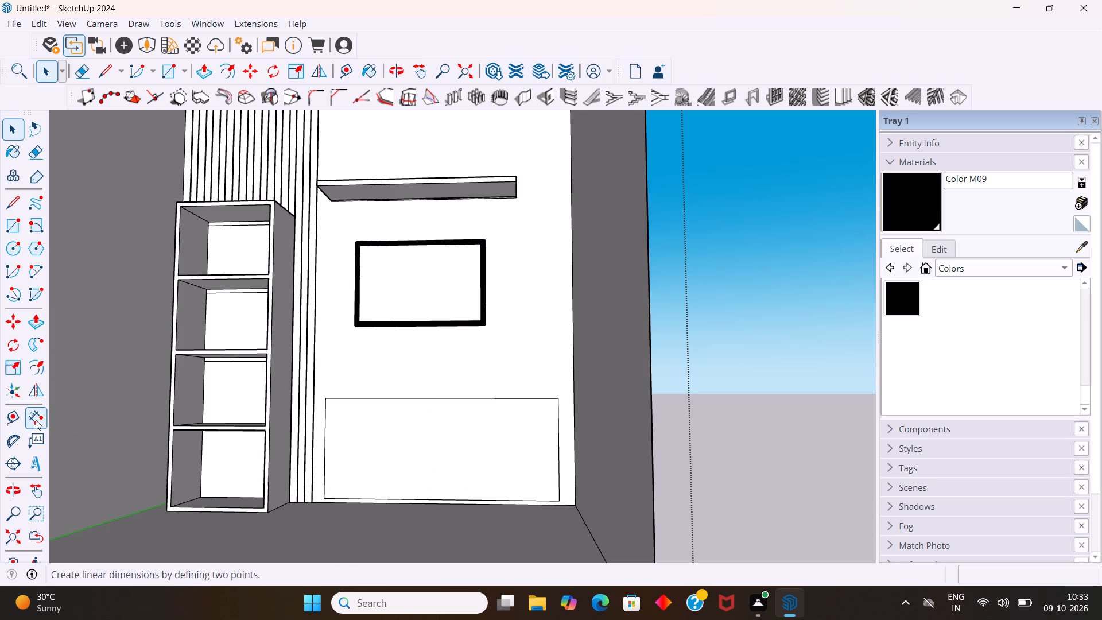
{"action": "left_click", "coordinate": [33, 420]}
{"action": "left_click", "coordinate": [324, 397]}
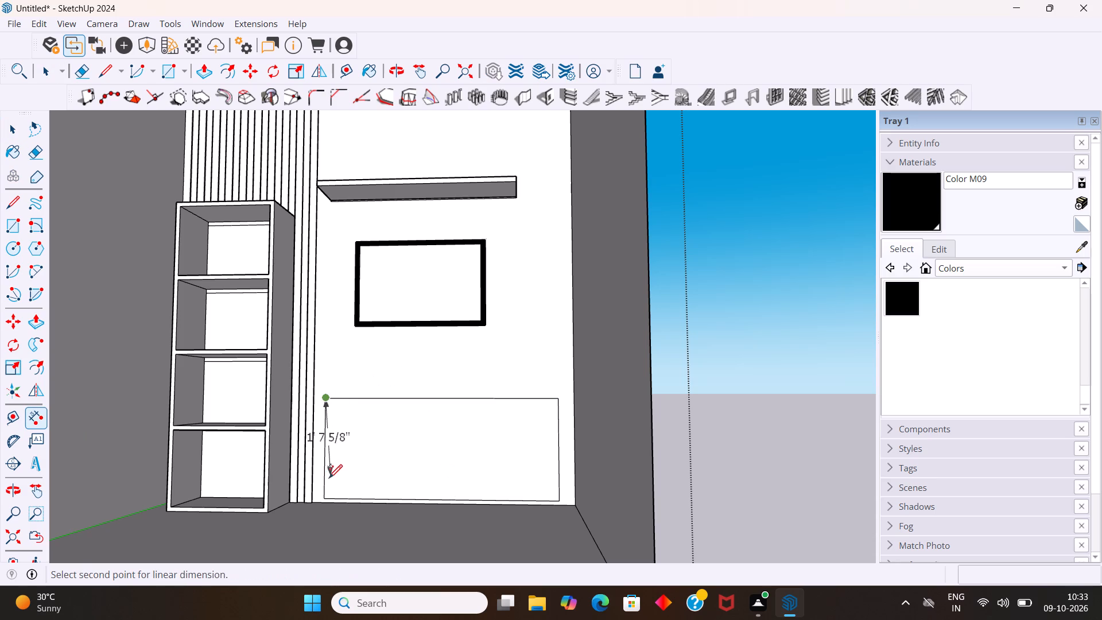
{"action": "key", "text": "space"}
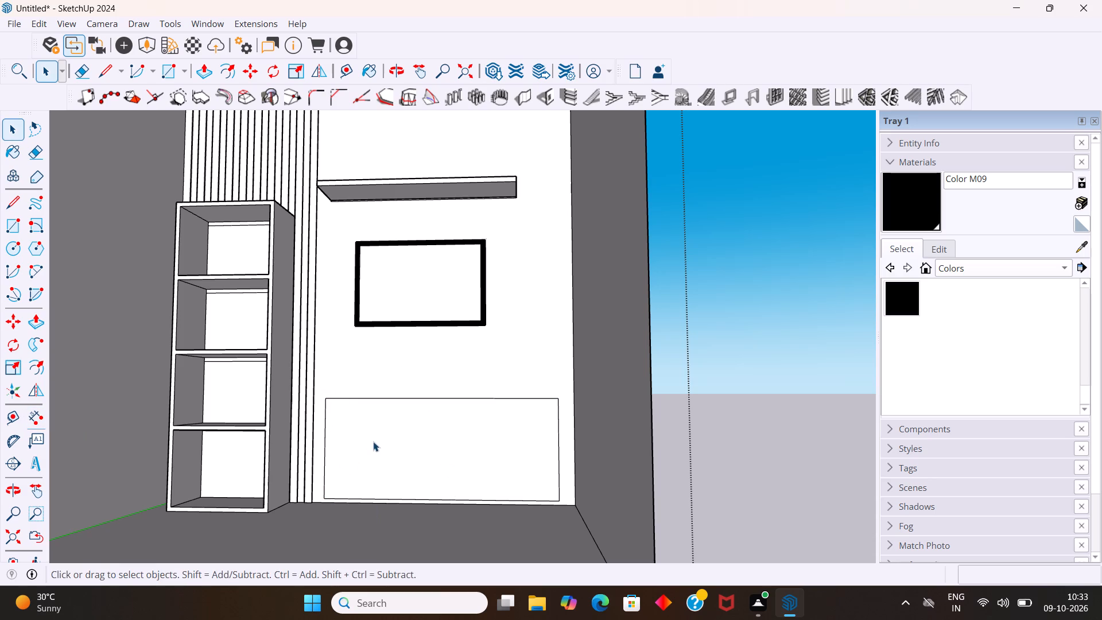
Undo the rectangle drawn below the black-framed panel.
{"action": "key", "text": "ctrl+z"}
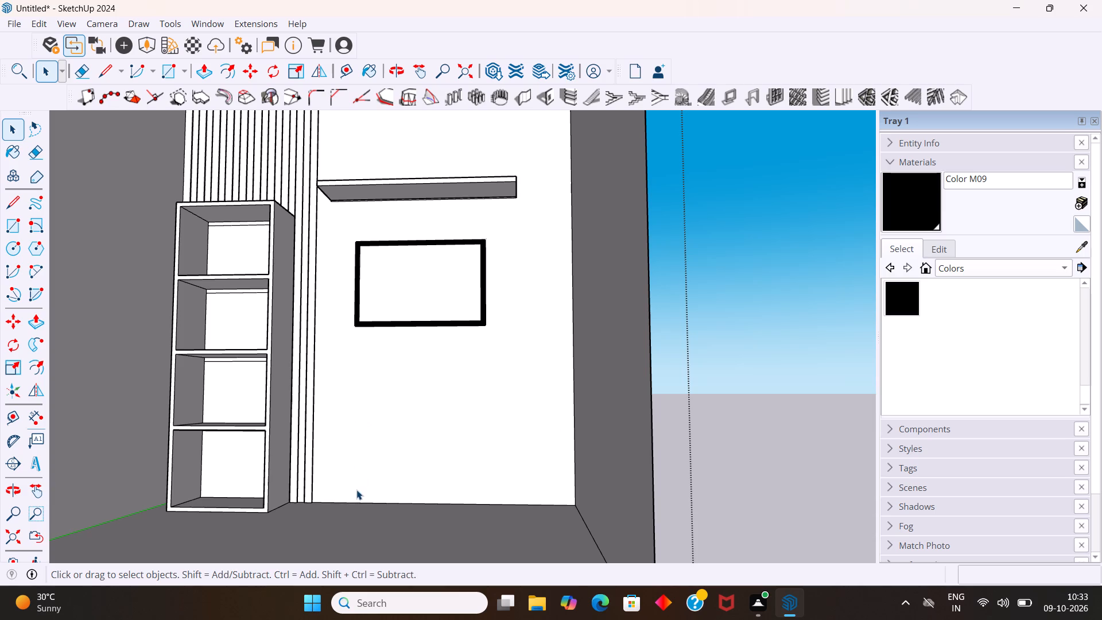
Copy the back wall's floor edge beside the flutes 4" straight up the wall.
{"action": "left_click", "coordinate": [360, 505]}
{"action": "key", "text": "m"}
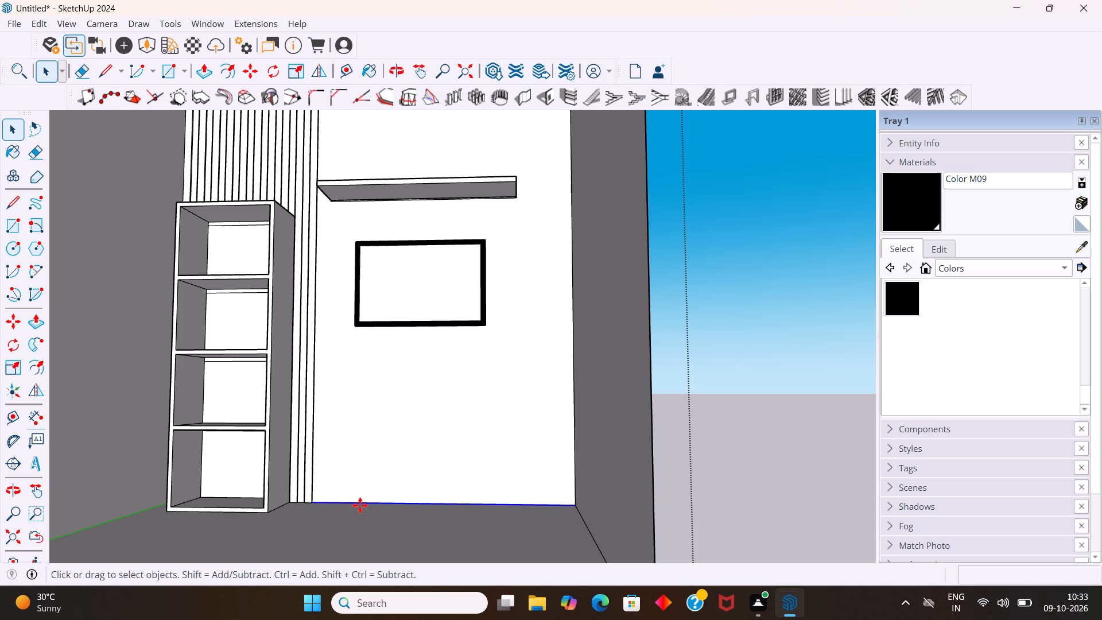
{"action": "left_click", "coordinate": [318, 505]}
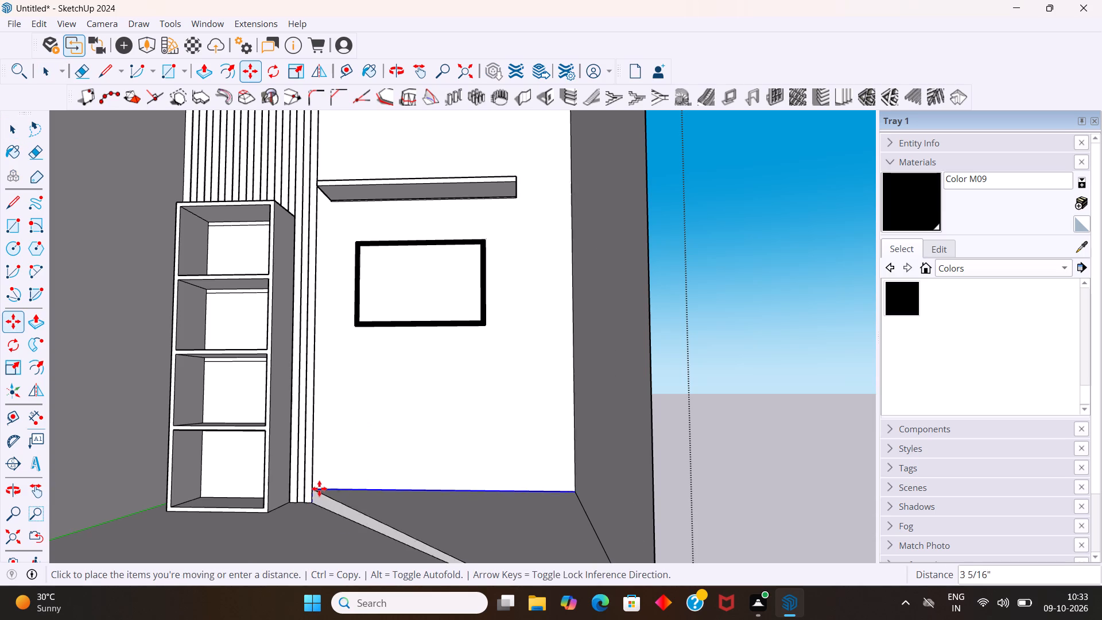
{"action": "scroll", "coordinate": [319, 473], "scroll_direction": "up", "scroll_amount": 5}
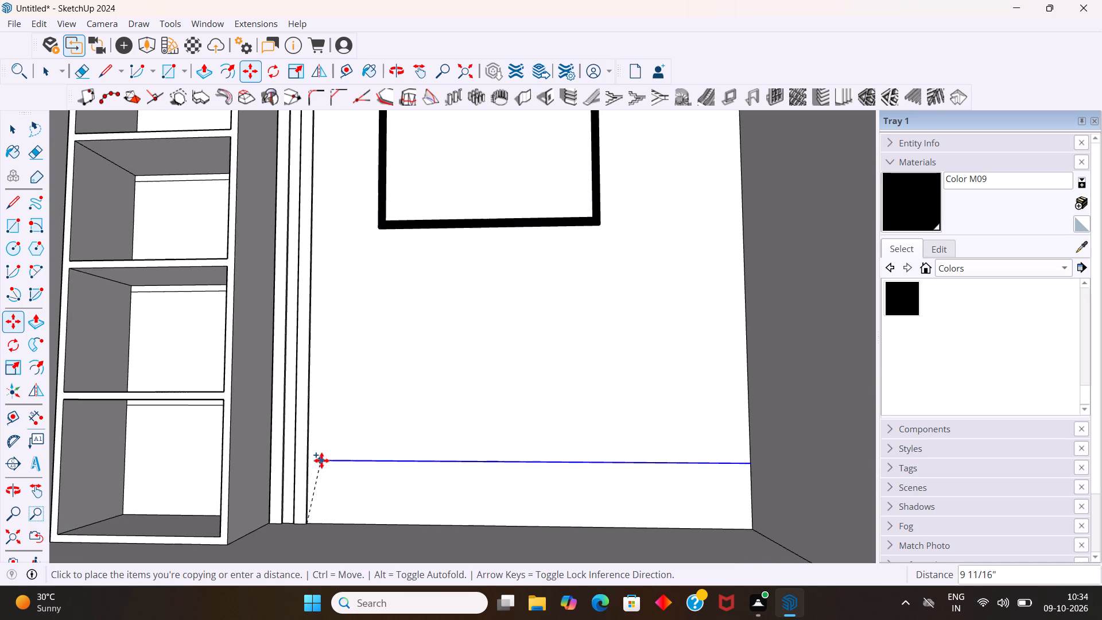
{"action": "middle_click_drag", "start_coordinate": [321, 460], "coordinate": [259, 489]}
{"action": "scroll", "coordinate": [321, 460], "scroll_direction": "up", "scroll_amount": 5}
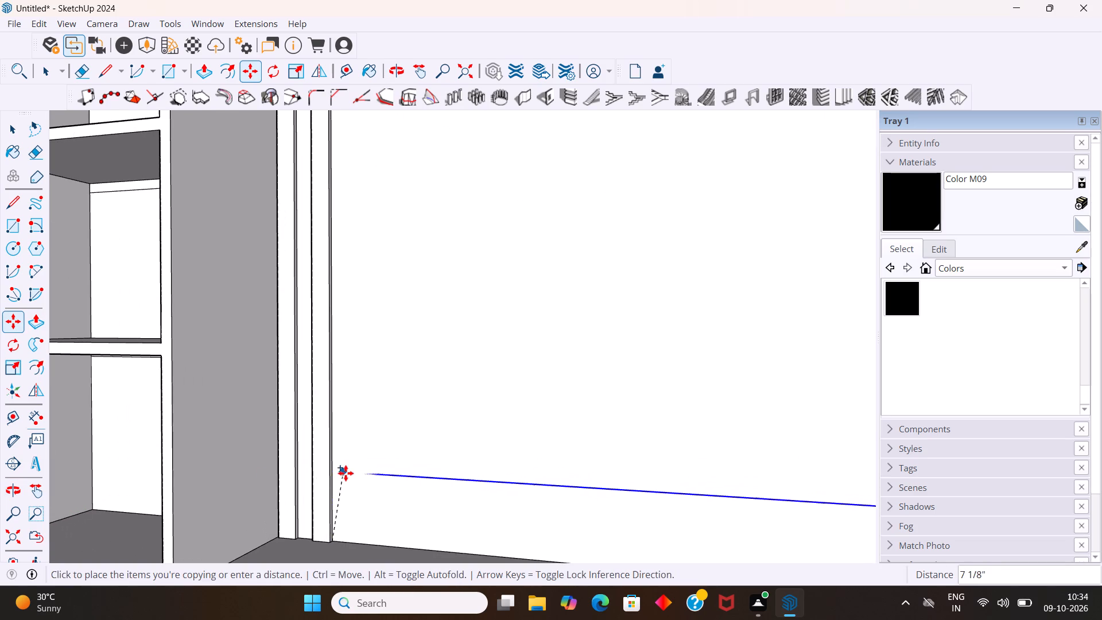
{"action": "scroll", "coordinate": [346, 475], "scroll_direction": "up", "scroll_amount": 7}
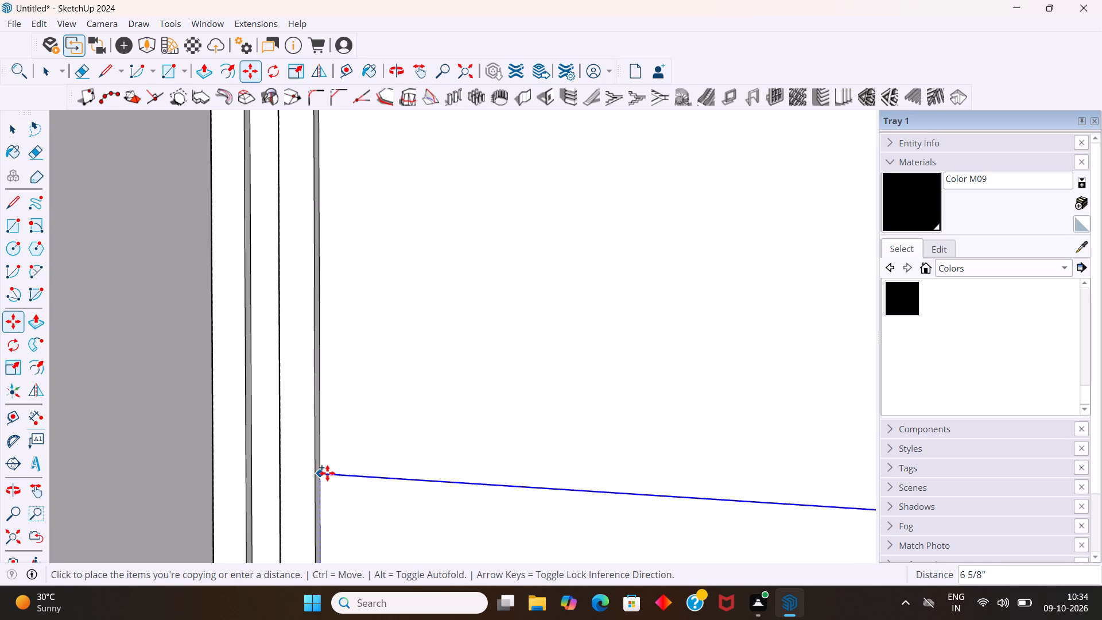
{"action": "key", "text": "4"}
{"action": "key", "text": "Return"}
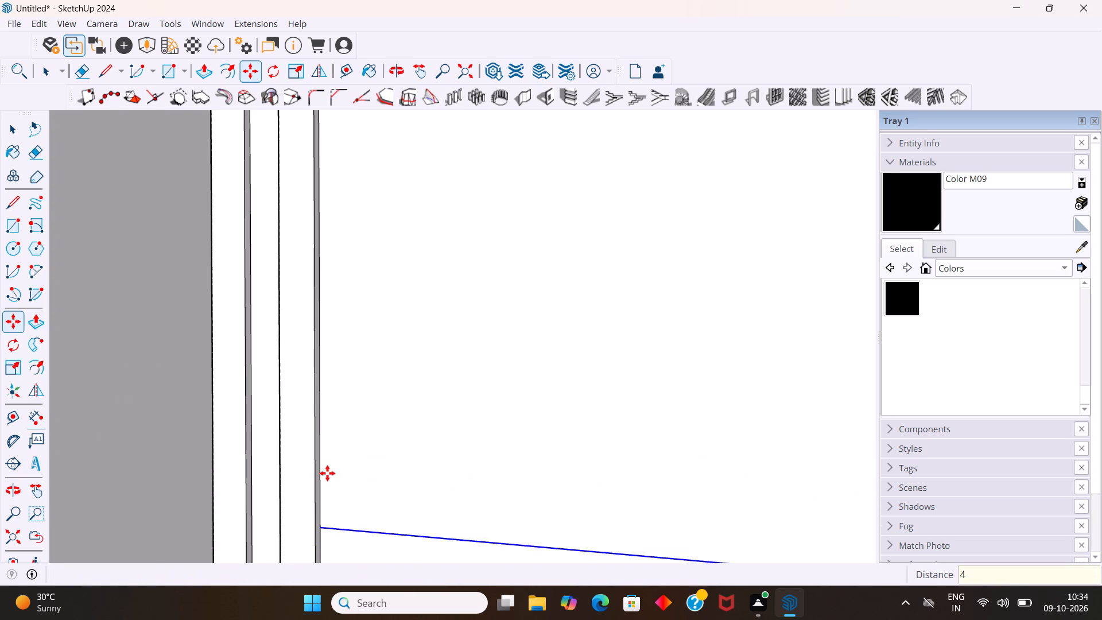
{"action": "key", "text": "space"}
Draw a rectangle about 5' 4" wide and 1' 8" high on the back wall, just above the copied 4" line.
{"action": "scroll", "coordinate": [327, 472], "scroll_direction": "down", "scroll_amount": 15}
{"action": "middle_click_drag", "start_coordinate": [297, 427], "coordinate": [375, 421]}
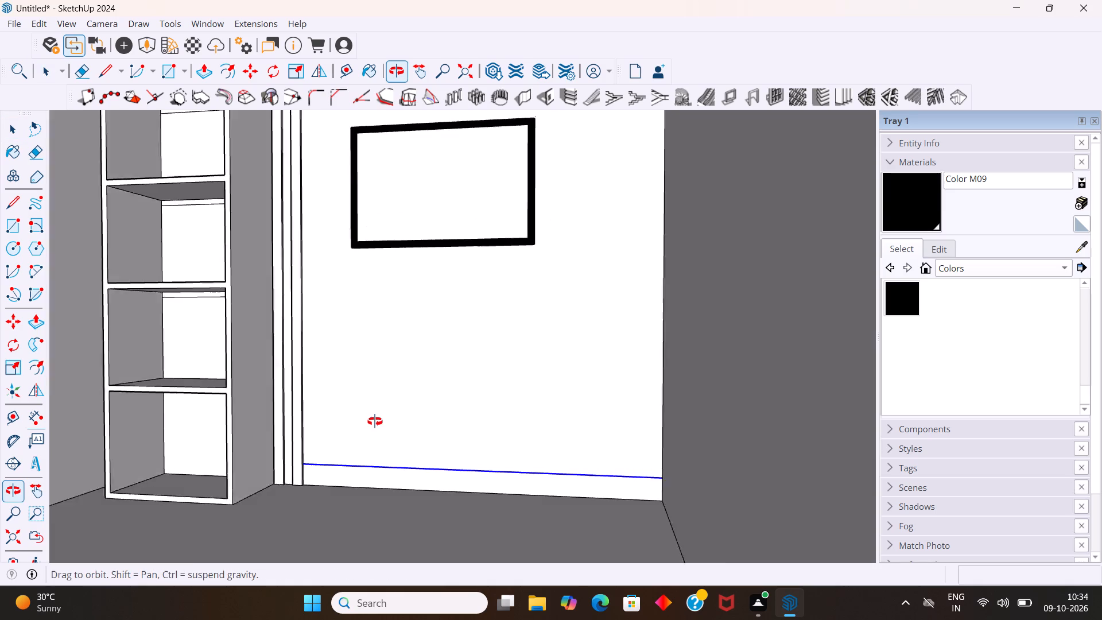
{"action": "middle_click_drag", "start_coordinate": [375, 421], "coordinate": [365, 418]}
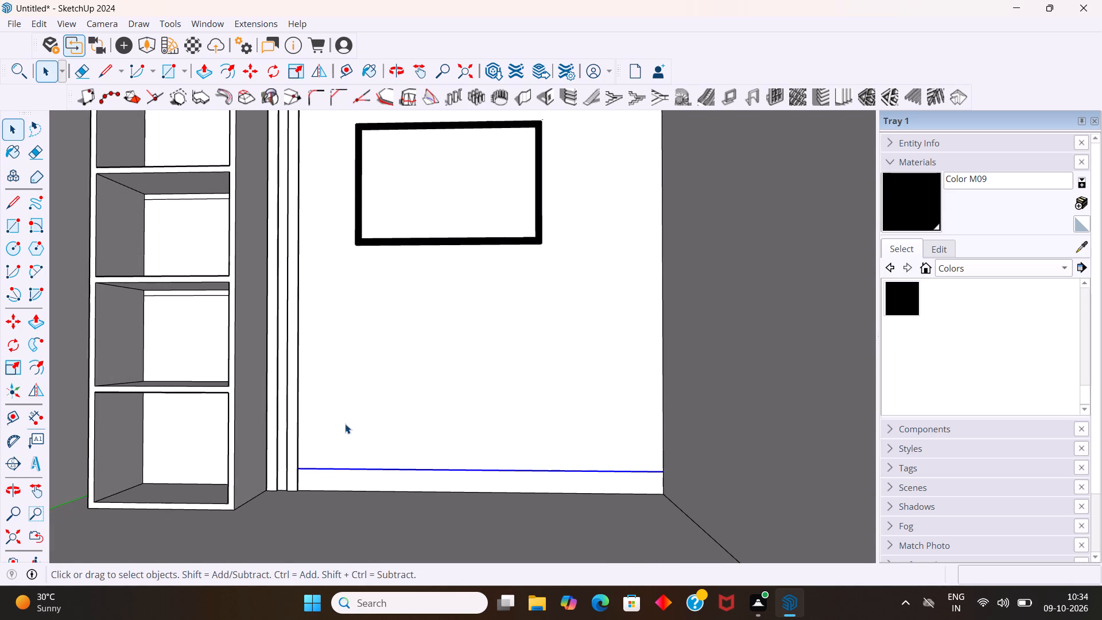
{"action": "key", "text": "r"}
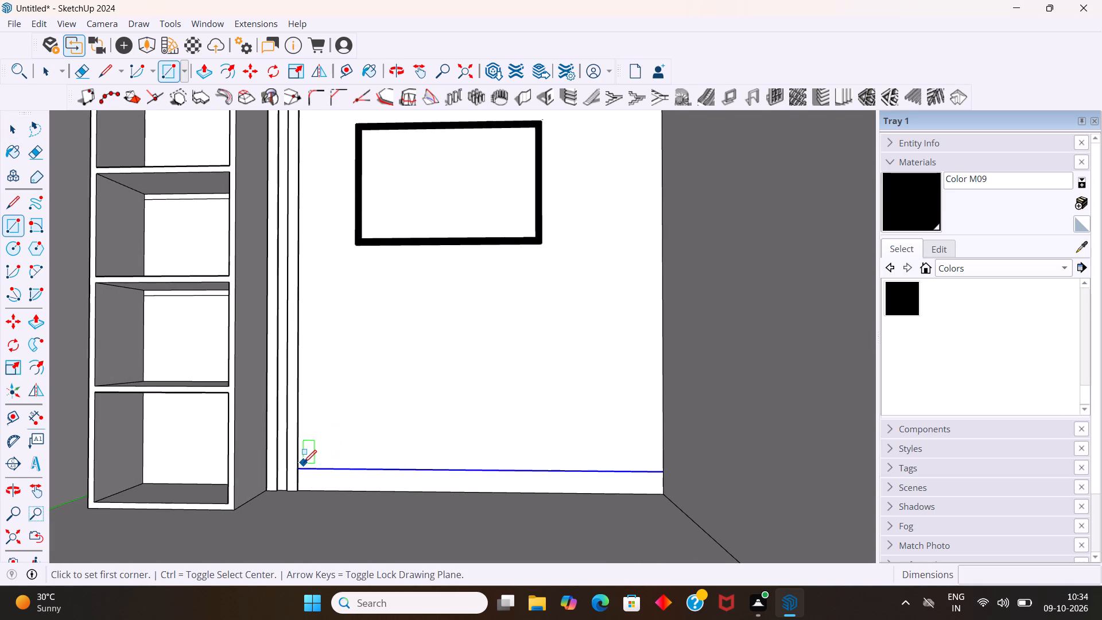
{"action": "left_click", "coordinate": [304, 463]}
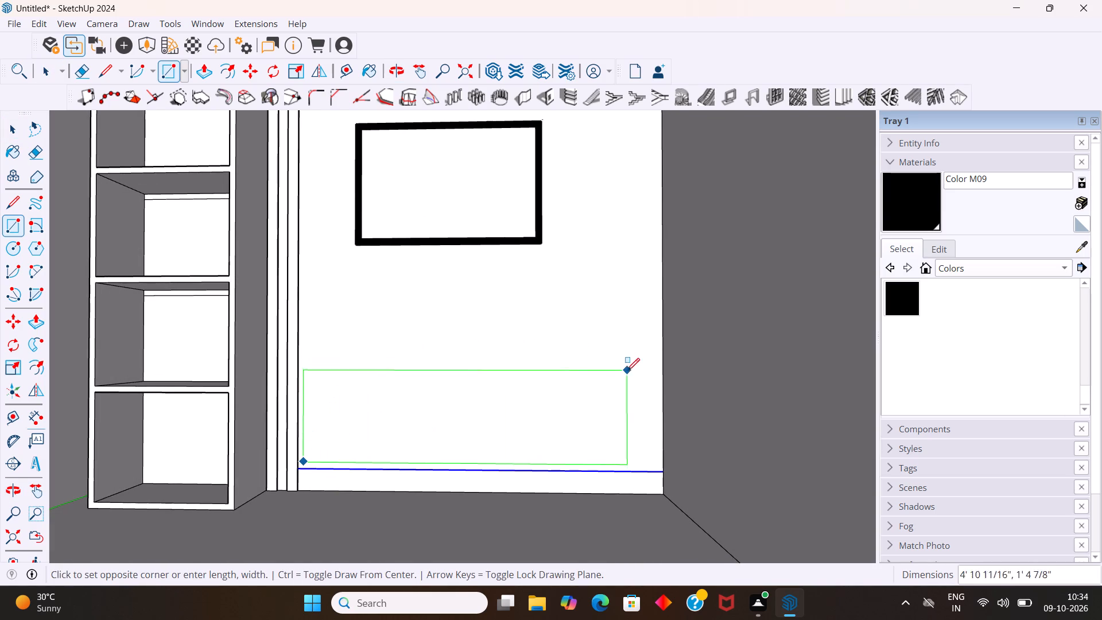
{"action": "left_click", "coordinate": [655, 353]}
{"action": "key", "text": "space"}
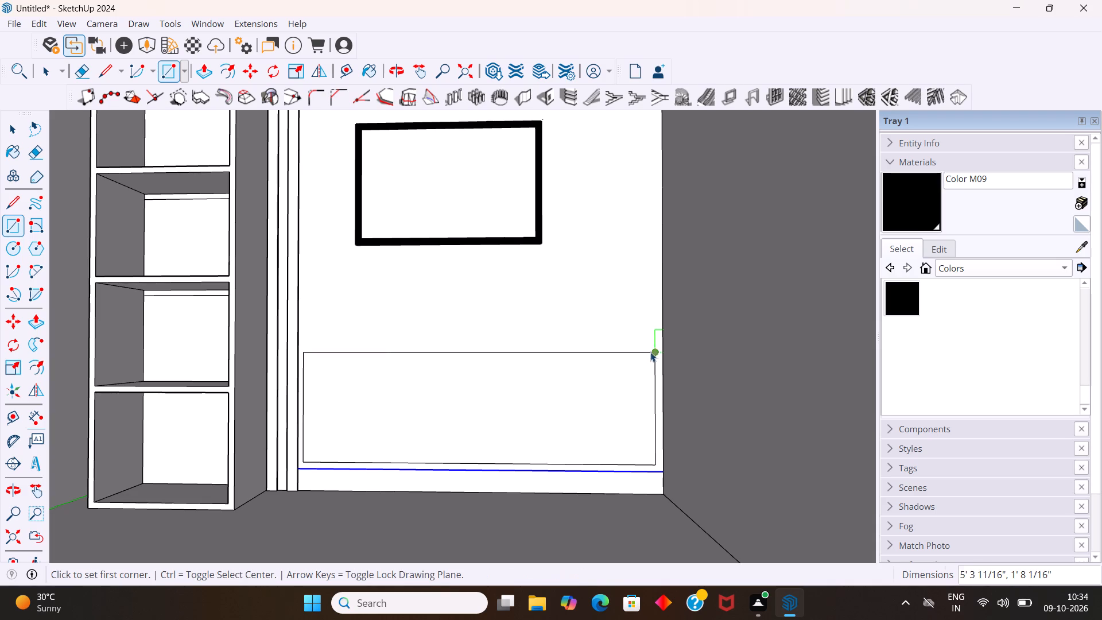
Extrude the low rectangle below the black-framed panel 16" out from the back wall.
{"action": "left_click", "coordinate": [593, 383]}
{"action": "key", "text": "p"}
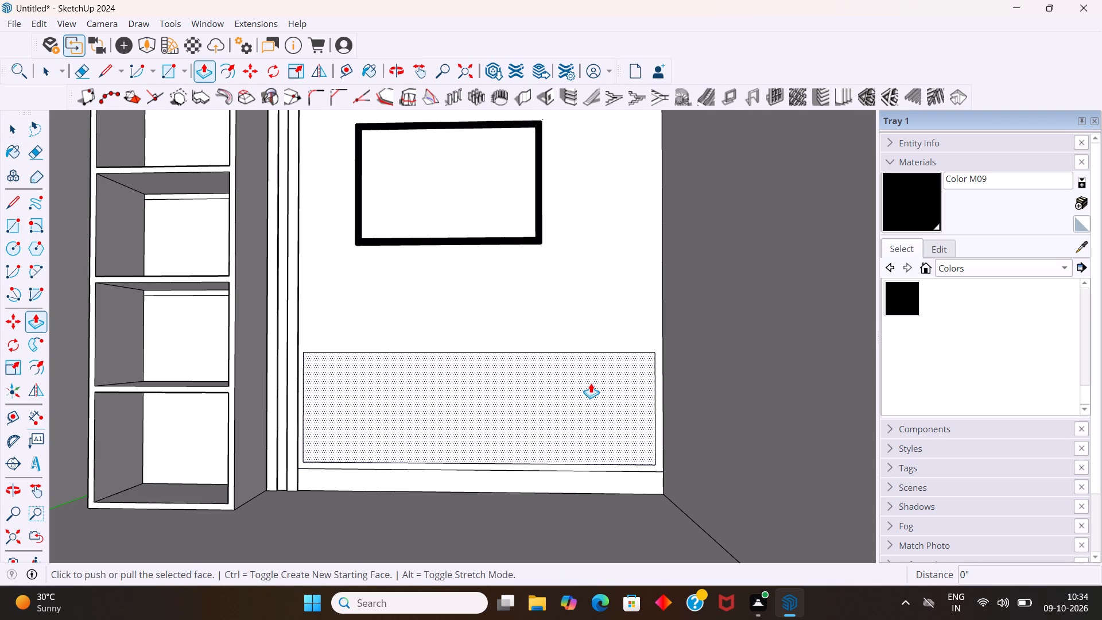
{"action": "left_click_drag", "start_coordinate": [591, 383], "coordinate": [612, 404]}
{"action": "type", "text": "16"}
{"action": "key", "text": "Return"}
{"action": "key", "text": "space"}
Examine the extruded low unit from above and its alignment with the panel, wall shelf and side wall.
{"action": "scroll", "coordinate": [488, 385], "scroll_direction": "down", "scroll_amount": 4}
{"action": "middle_click_drag", "start_coordinate": [472, 372], "coordinate": [510, 488]}
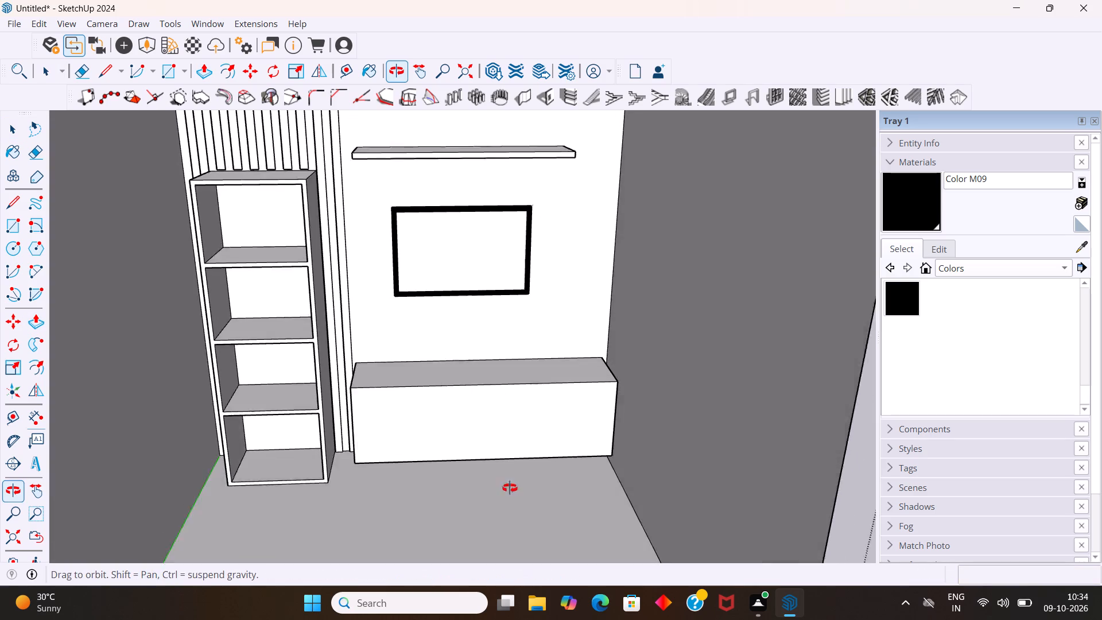
{"action": "middle_click_drag", "start_coordinate": [510, 488], "coordinate": [513, 524]}
{"action": "scroll", "coordinate": [457, 453], "scroll_direction": "up", "scroll_amount": 5}
{"action": "middle_click_drag", "start_coordinate": [446, 431], "coordinate": [415, 466]}
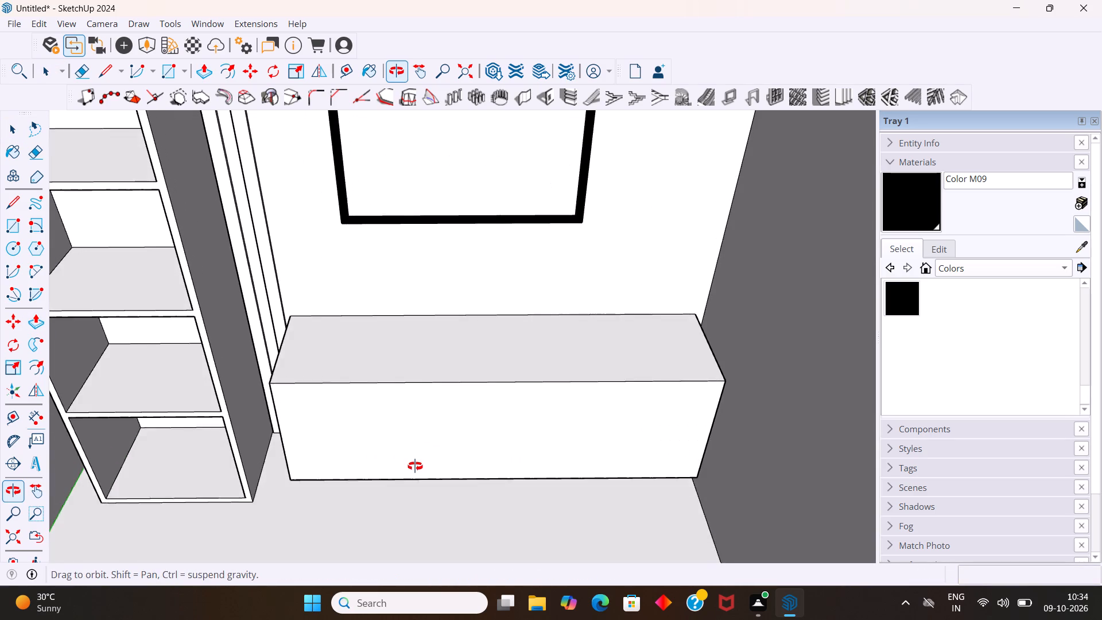
{"action": "middle_click_drag", "start_coordinate": [415, 466], "coordinate": [414, 464]}
{"action": "scroll", "coordinate": [412, 456], "scroll_direction": "down", "scroll_amount": 9}
{"action": "middle_click_drag", "start_coordinate": [392, 370], "coordinate": [395, 301]}
{"action": "middle_click", "coordinate": [395, 301]}
{"action": "scroll", "coordinate": [395, 301], "scroll_direction": "up", "scroll_amount": 1}
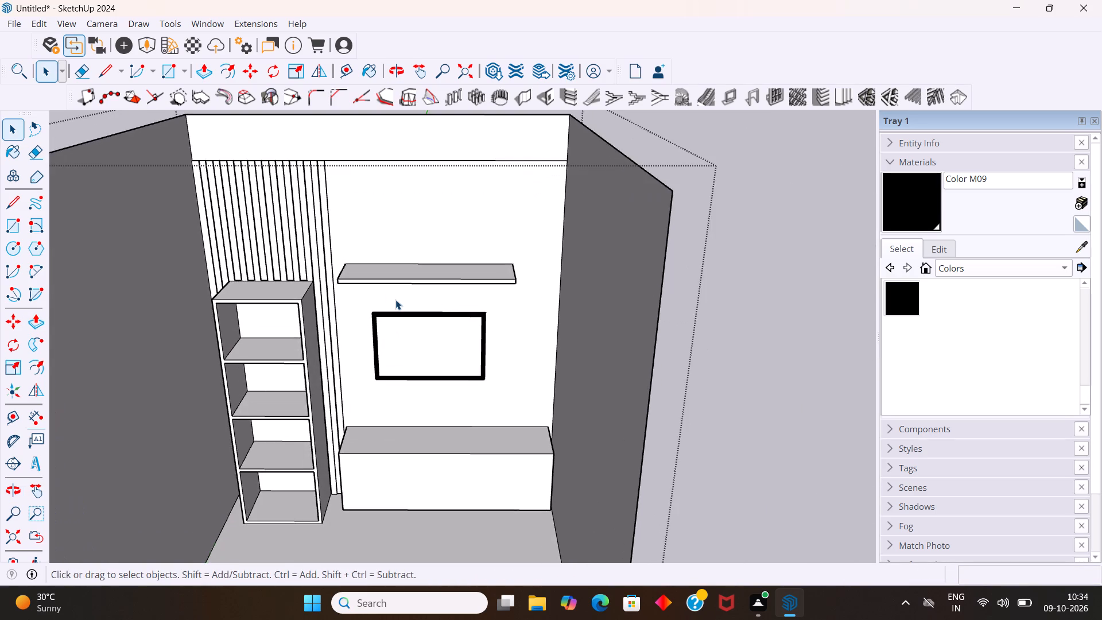
{"action": "scroll", "coordinate": [395, 300], "scroll_direction": "up", "scroll_amount": 2}
{"action": "scroll", "coordinate": [395, 300], "scroll_direction": "down", "scroll_amount": 1}
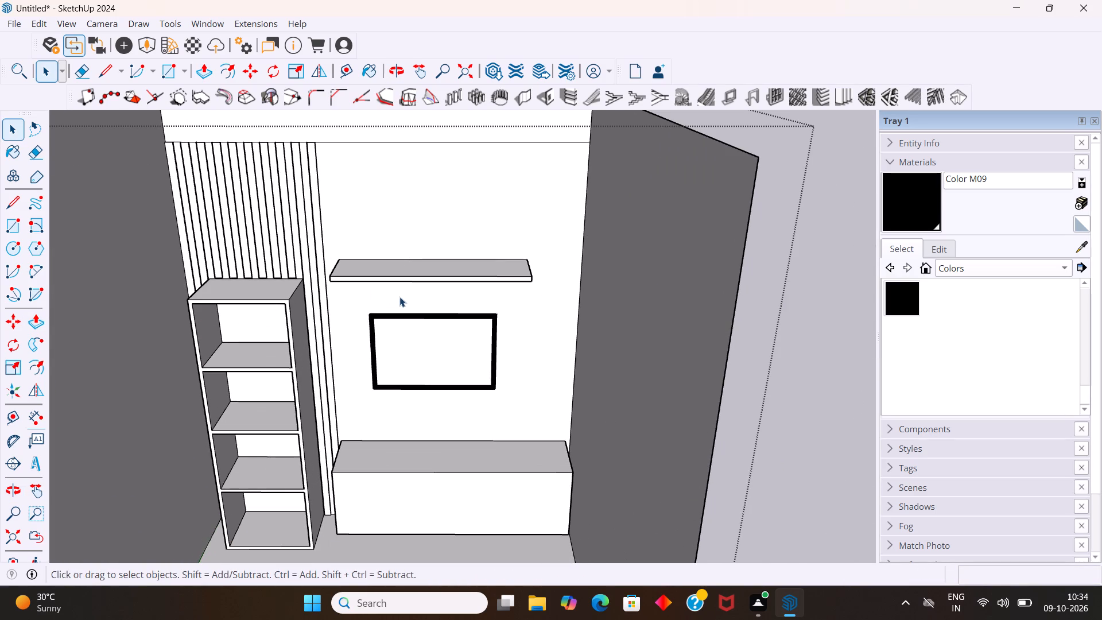
Extend the right end of the wall shelf about 11" toward the right side wall with Push/Pull.
{"action": "middle_click_drag", "start_coordinate": [403, 293], "coordinate": [352, 316]}
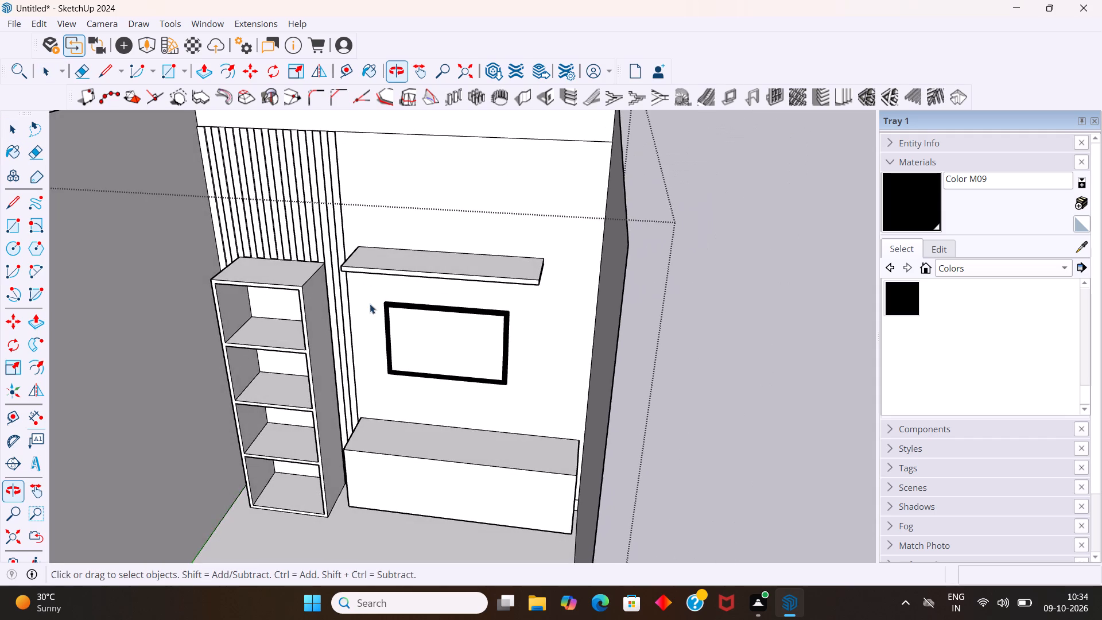
{"action": "scroll", "coordinate": [566, 238], "scroll_direction": "up", "scroll_amount": 10}
{"action": "middle_click_drag", "start_coordinate": [559, 263], "coordinate": [494, 279]}
{"action": "scroll", "coordinate": [502, 280], "scroll_direction": "up", "scroll_amount": 1}
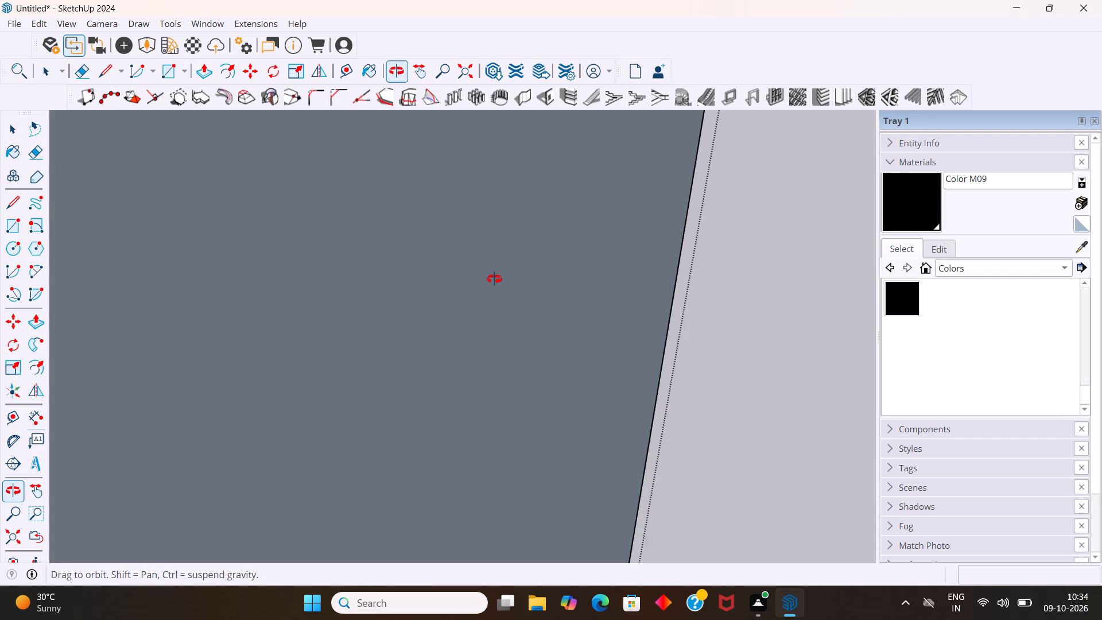
{"action": "middle_click_drag", "start_coordinate": [494, 279], "coordinate": [492, 277]}
{"action": "middle_click_drag", "start_coordinate": [536, 294], "coordinate": [608, 282]}
{"action": "scroll", "coordinate": [595, 278], "scroll_direction": "down", "scroll_amount": 13}
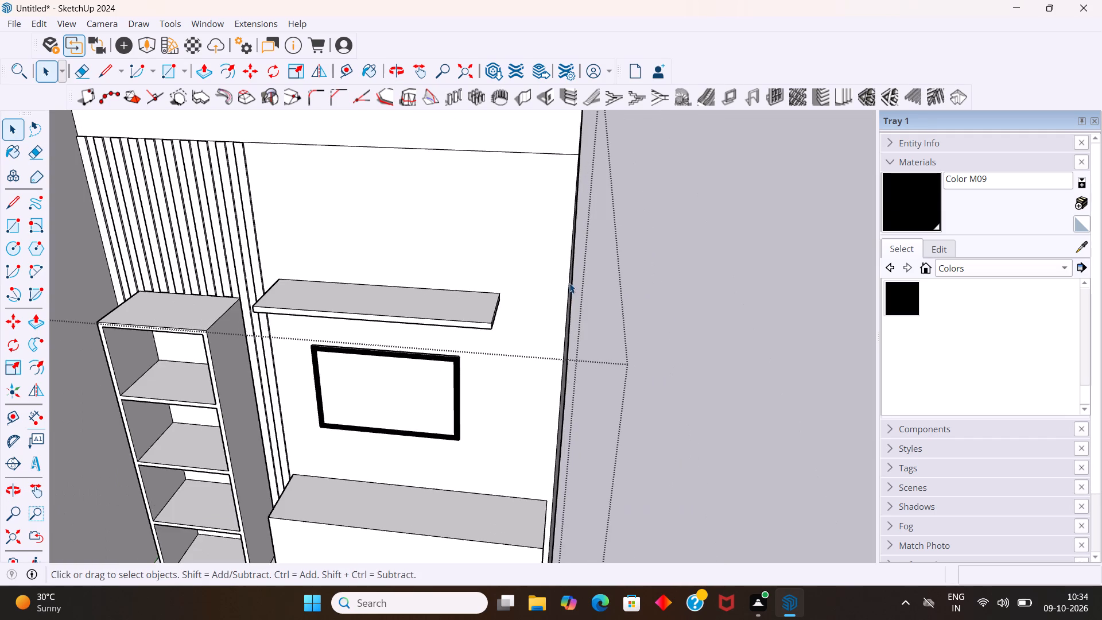
{"action": "middle_click_drag", "start_coordinate": [569, 371], "coordinate": [585, 340]}
{"action": "middle_click", "coordinate": [585, 339]}
{"action": "scroll", "coordinate": [567, 408], "scroll_direction": "up", "scroll_amount": 3}
{"action": "scroll", "coordinate": [566, 410], "scroll_direction": "down", "scroll_amount": 4}
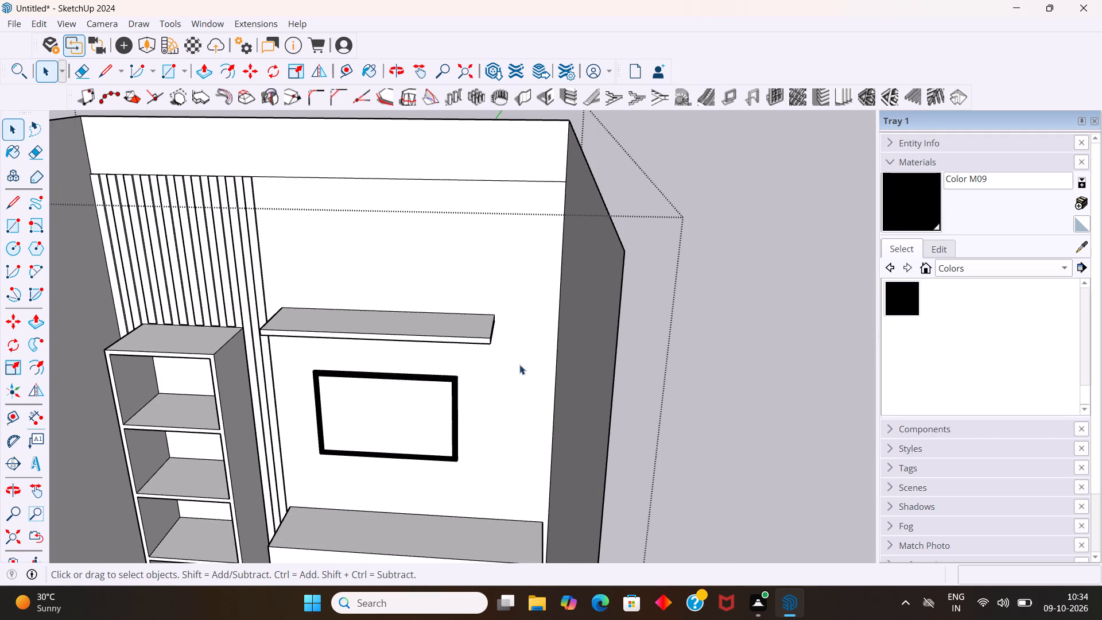
{"action": "scroll", "coordinate": [505, 329], "scroll_direction": "up", "scroll_amount": 11}
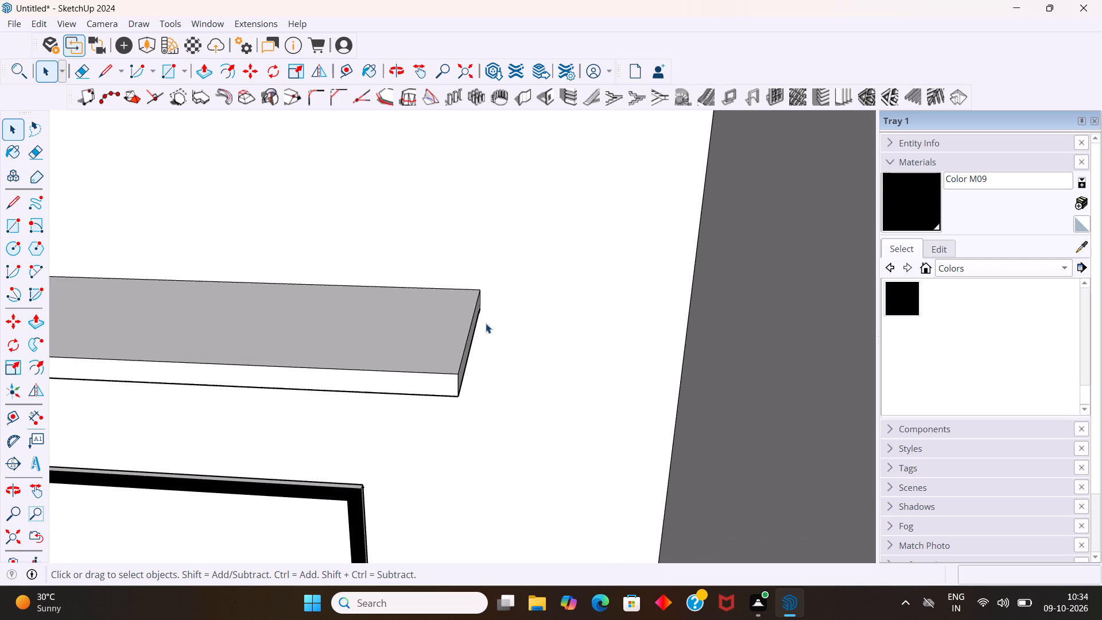
{"action": "scroll", "coordinate": [477, 334], "scroll_direction": "up", "scroll_amount": 3}
{"action": "middle_click_drag", "start_coordinate": [471, 335], "coordinate": [431, 353]}
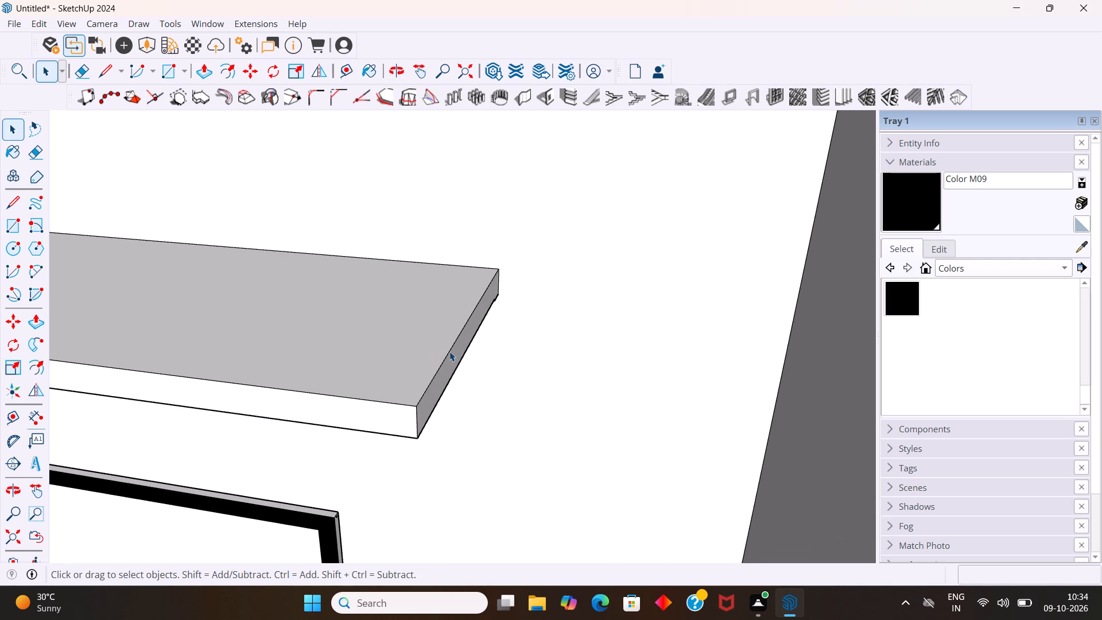
{"action": "left_click", "coordinate": [451, 359]}
{"action": "key", "text": "p"}
{"action": "left_click_drag", "start_coordinate": [452, 358], "coordinate": [484, 357]}
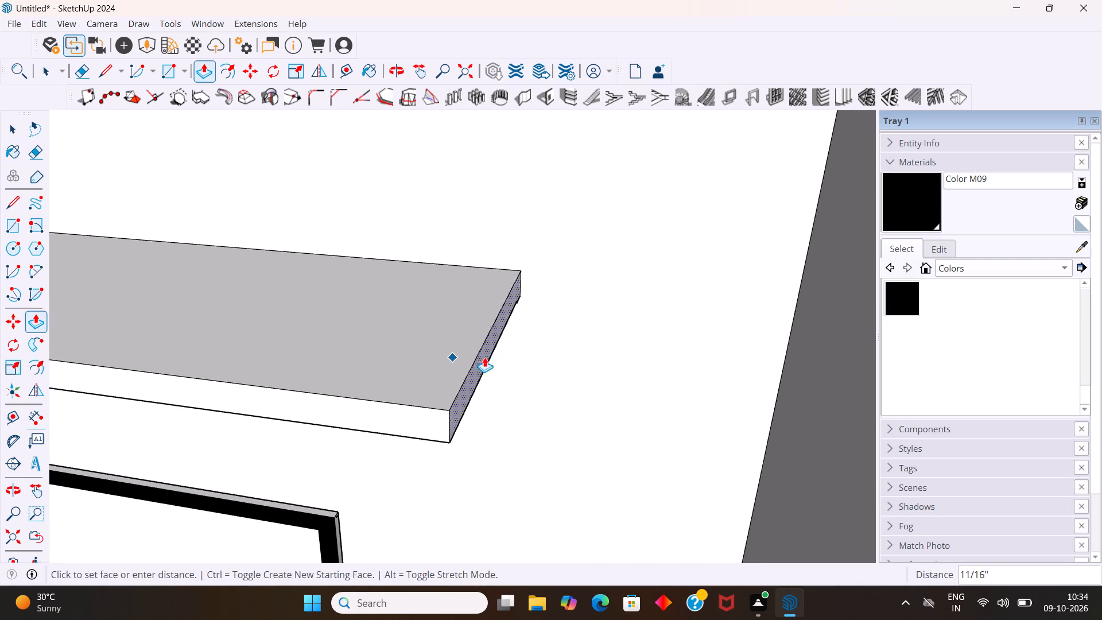
{"action": "left_click_drag", "start_coordinate": [484, 357], "coordinate": [735, 377]}
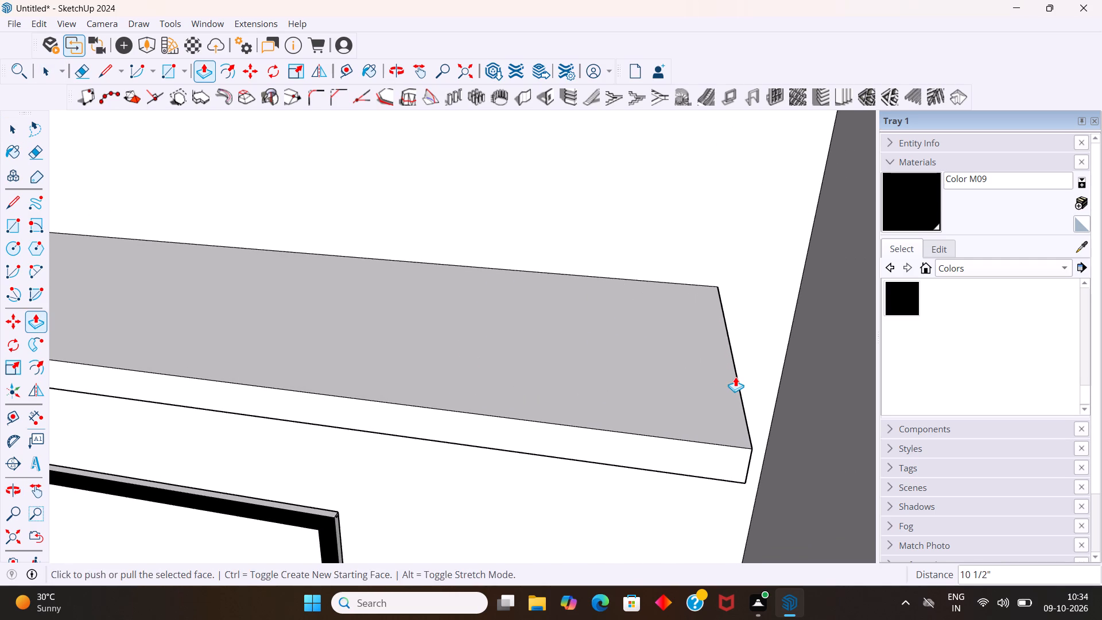
{"action": "left_click_drag", "start_coordinate": [735, 376], "coordinate": [751, 375]}
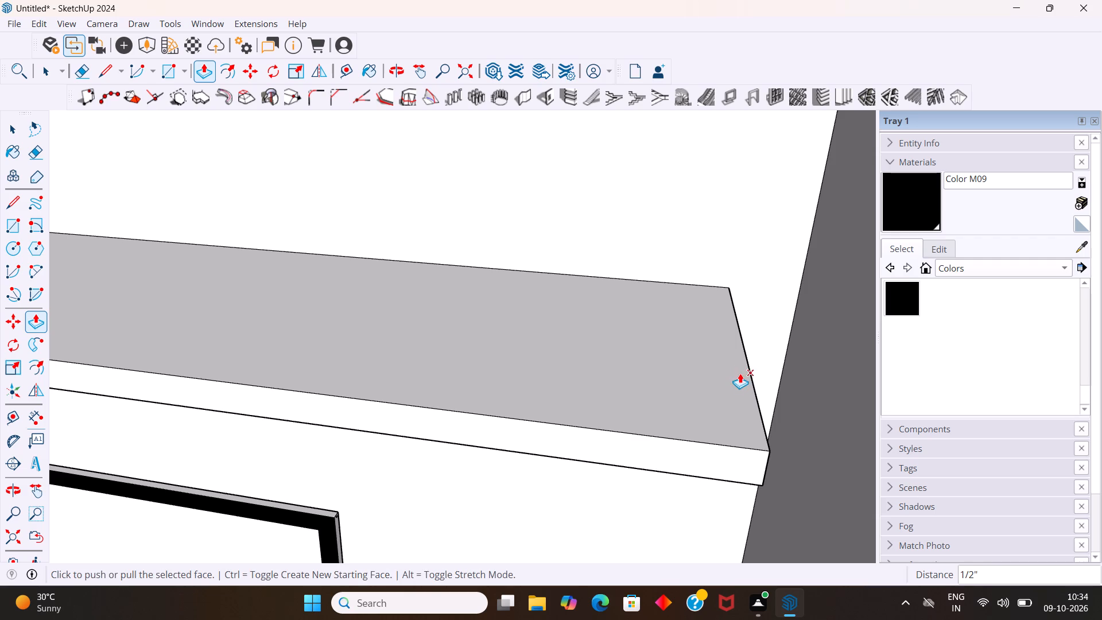
{"action": "key", "text": "space"}
Extend the wall shelf's right end about 1" further toward the right side wall.
{"action": "scroll", "coordinate": [724, 371], "scroll_direction": "down", "scroll_amount": 15}
{"action": "middle_click_drag", "start_coordinate": [677, 337], "coordinate": [756, 406]}
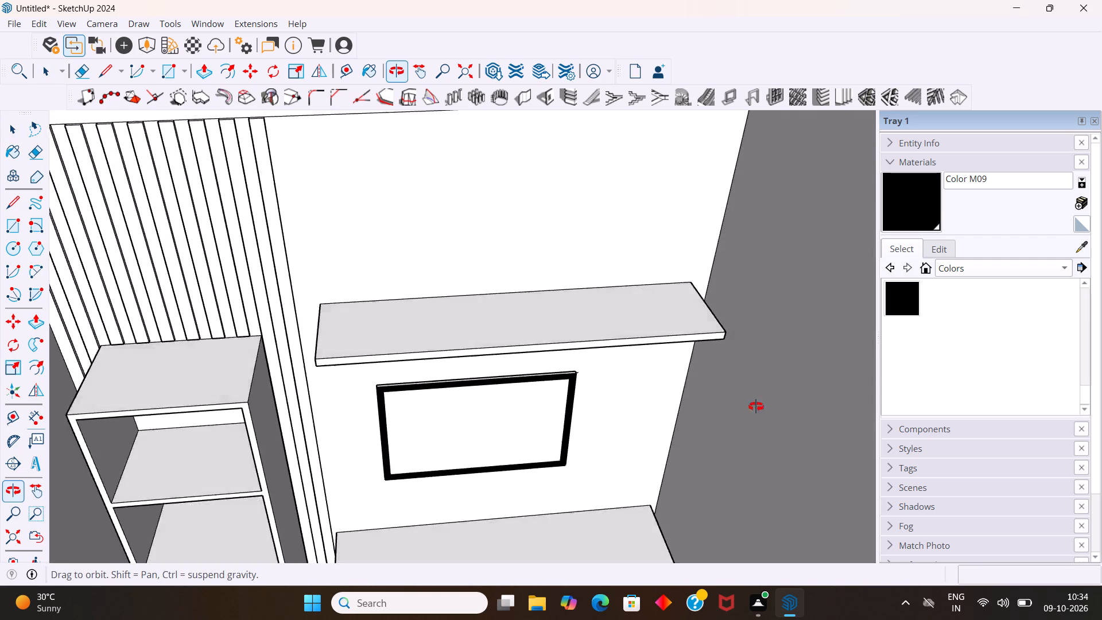
{"action": "middle_click_drag", "start_coordinate": [756, 406], "coordinate": [654, 351]}
{"action": "scroll", "coordinate": [661, 360], "scroll_direction": "down", "scroll_amount": 11}
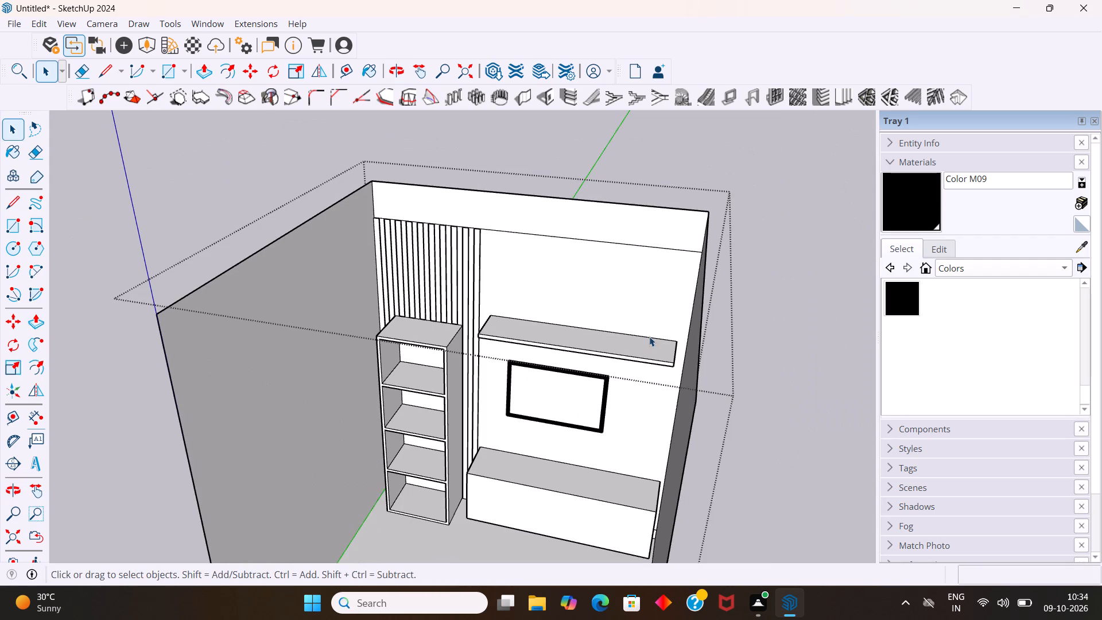
{"action": "scroll", "coordinate": [680, 358], "scroll_direction": "up", "scroll_amount": 14}
{"action": "middle_click", "coordinate": [686, 344]}
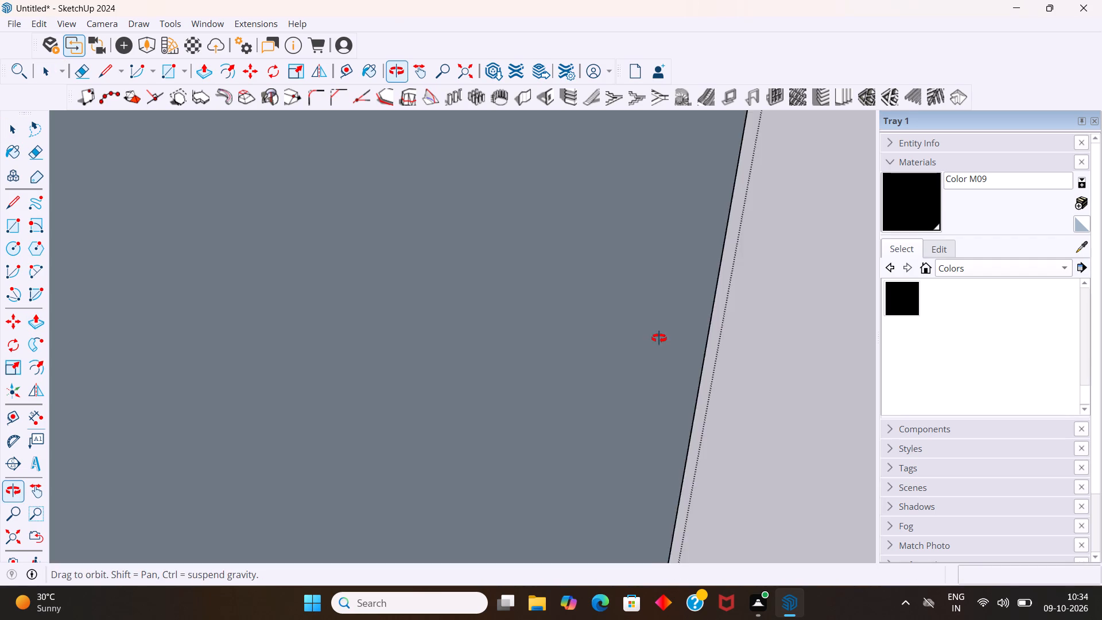
{"action": "scroll", "coordinate": [679, 345], "scroll_direction": "up", "scroll_amount": 8}
{"action": "middle_click_drag", "start_coordinate": [672, 343], "coordinate": [646, 344]}
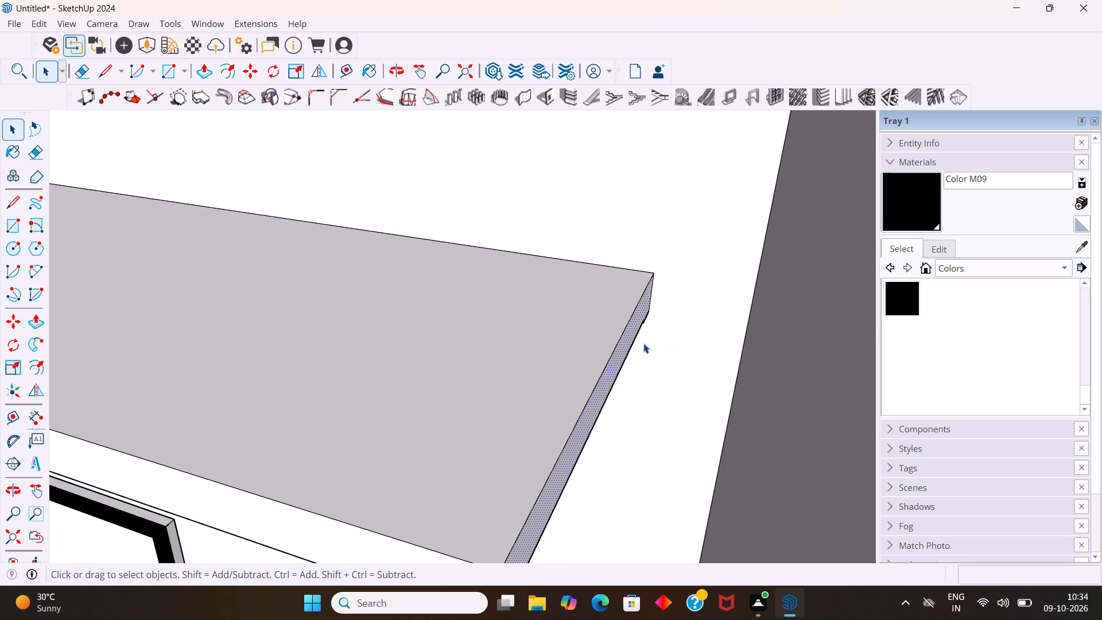
{"action": "key", "text": "p"}
{"action": "left_click_drag", "start_coordinate": [626, 343], "coordinate": [670, 360]}
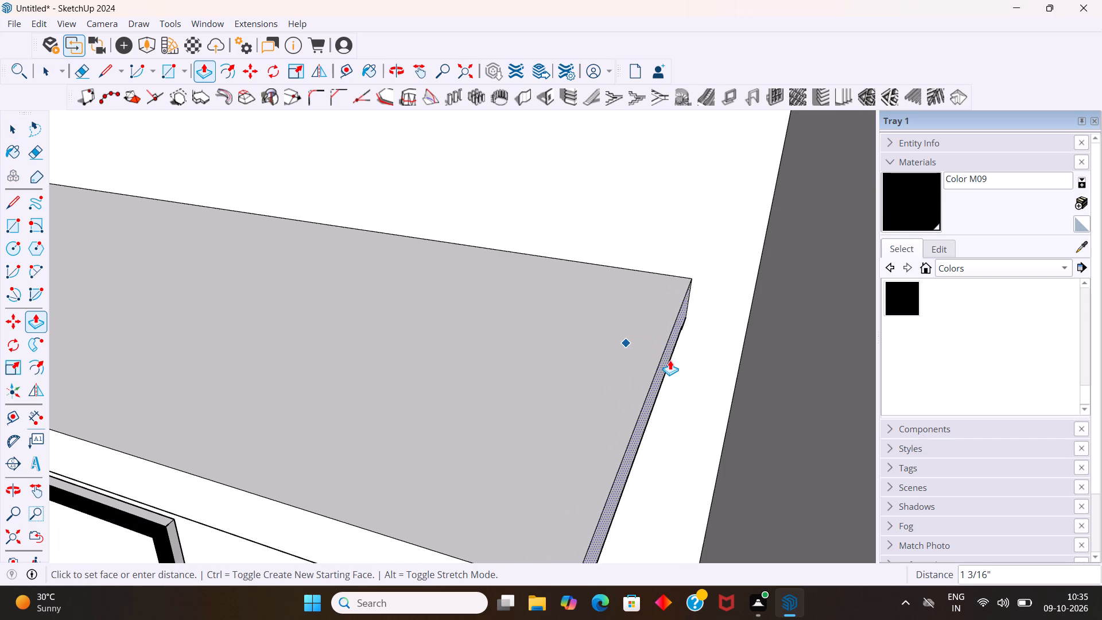
{"action": "left_click_drag", "start_coordinate": [670, 360], "coordinate": [673, 361]}
{"action": "key", "text": "space"}
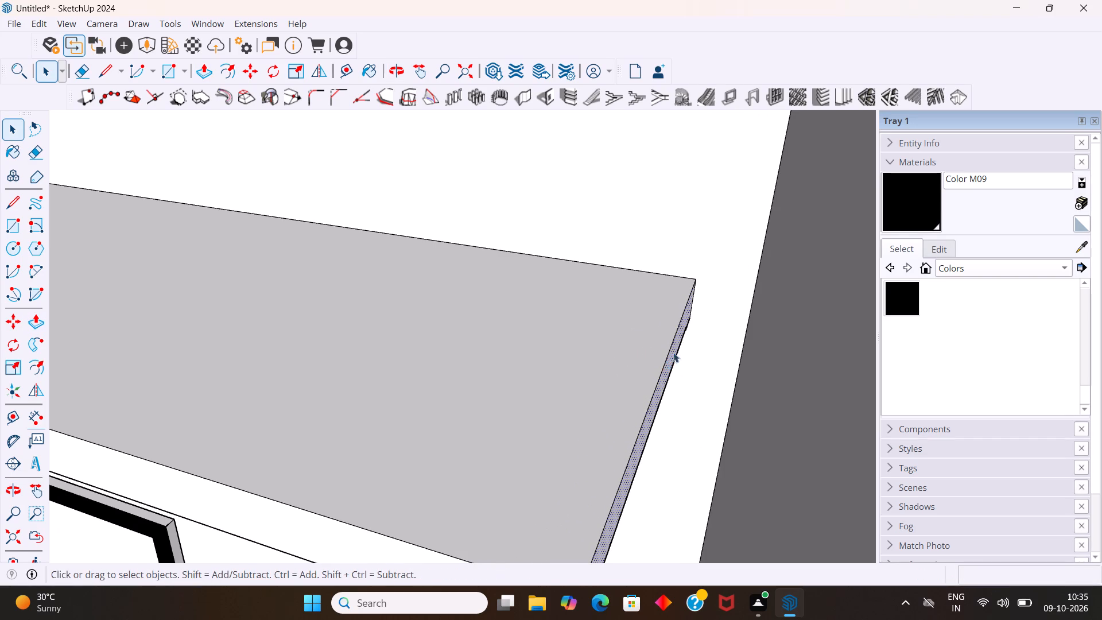
Extend the wall shelf's left end slightly toward the flutes with Push/Pull.
{"action": "scroll", "coordinate": [674, 352], "scroll_direction": "down", "scroll_amount": 19}
{"action": "scroll", "coordinate": [527, 304], "scroll_direction": "down", "scroll_amount": 8}
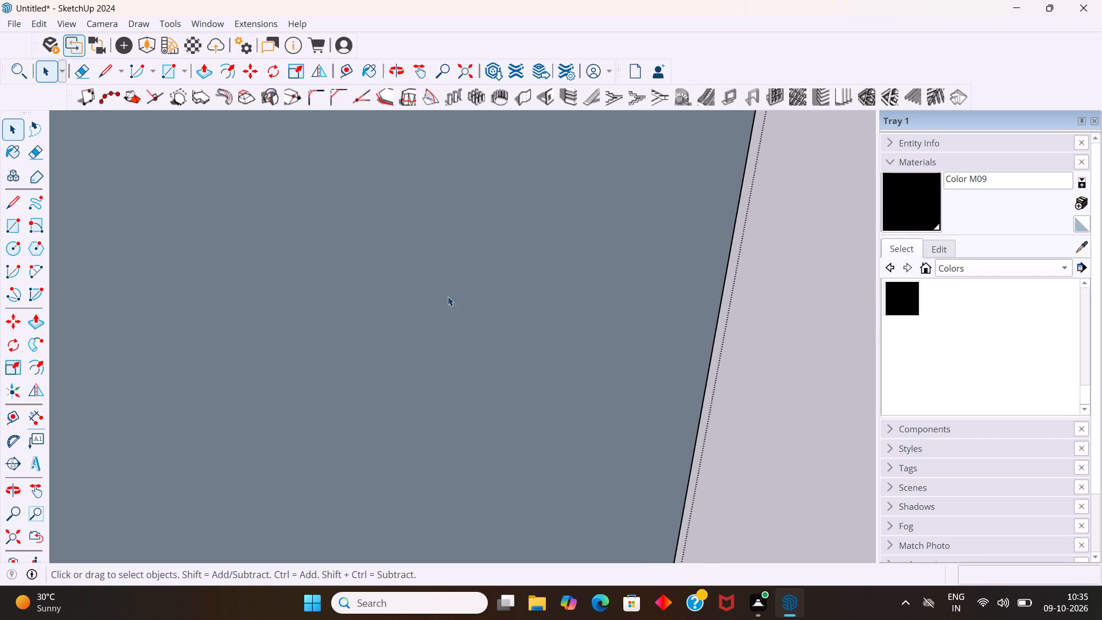
{"action": "scroll", "coordinate": [448, 296], "scroll_direction": "down", "scroll_amount": 20}
{"action": "scroll", "coordinate": [448, 296], "scroll_direction": "down", "scroll_amount": 16}
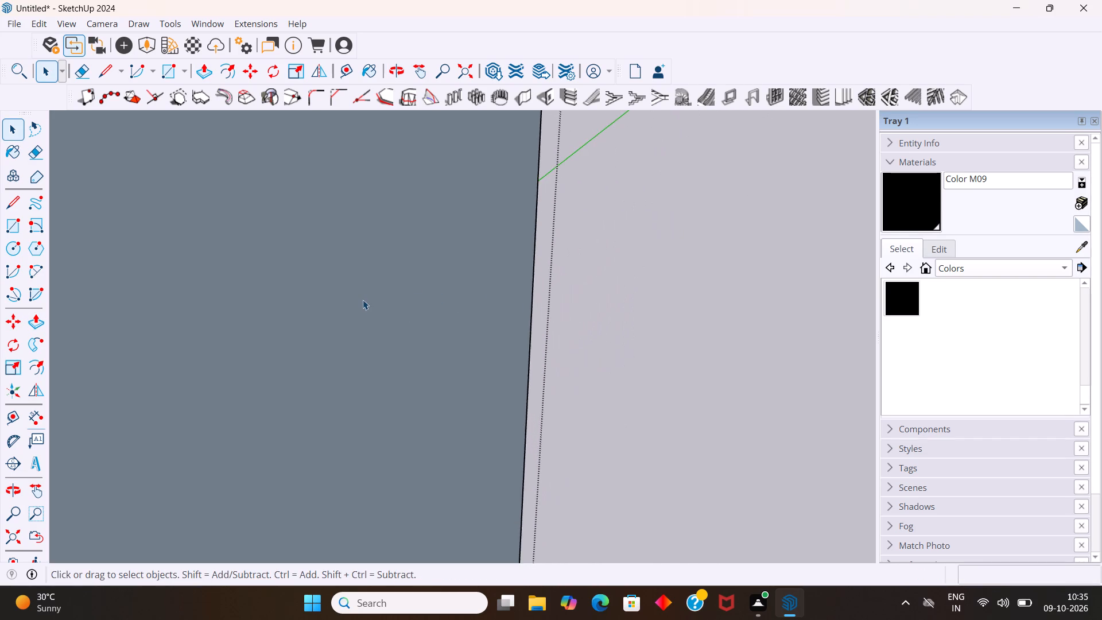
{"action": "scroll", "coordinate": [363, 300], "scroll_direction": "down", "scroll_amount": 8}
{"action": "middle_click_drag", "start_coordinate": [349, 293], "coordinate": [488, 223]}
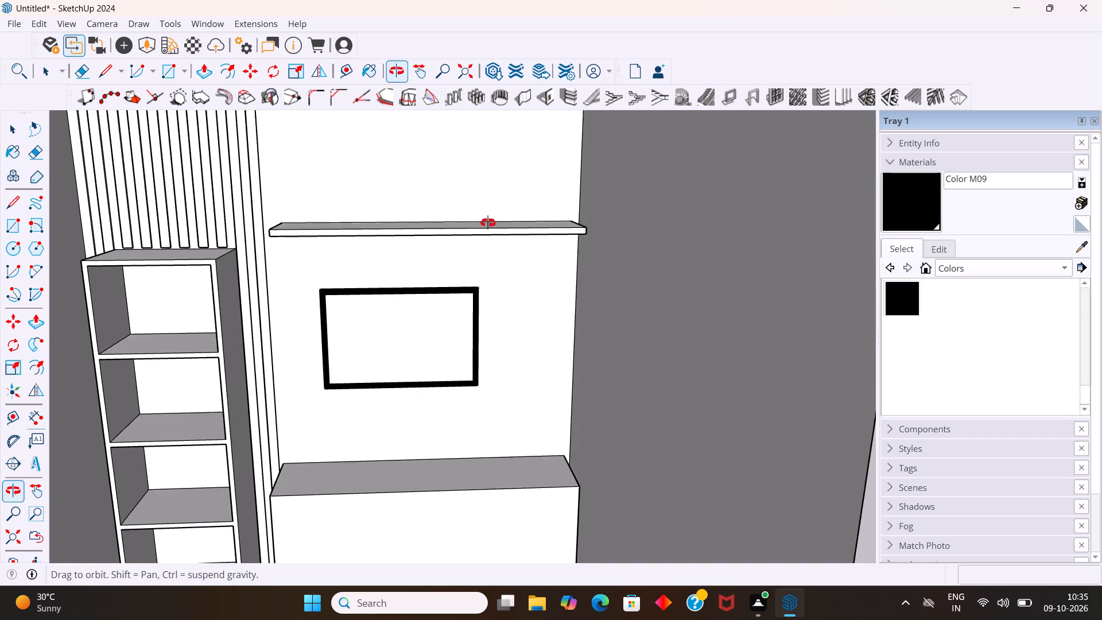
{"action": "middle_click_drag", "start_coordinate": [488, 223], "coordinate": [527, 188]}
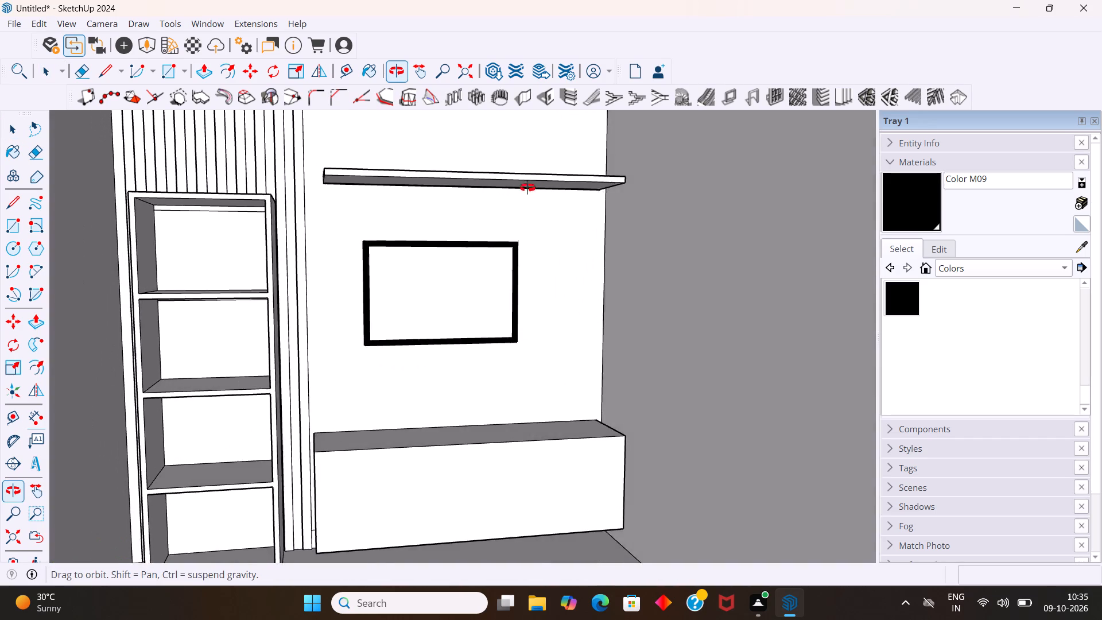
{"action": "middle_click_drag", "start_coordinate": [527, 188], "coordinate": [538, 203]}
{"action": "scroll", "coordinate": [388, 251], "scroll_direction": "up", "scroll_amount": 3}
{"action": "middle_click_drag", "start_coordinate": [298, 219], "coordinate": [365, 253]}
{"action": "scroll", "coordinate": [304, 201], "scroll_direction": "up", "scroll_amount": 3}
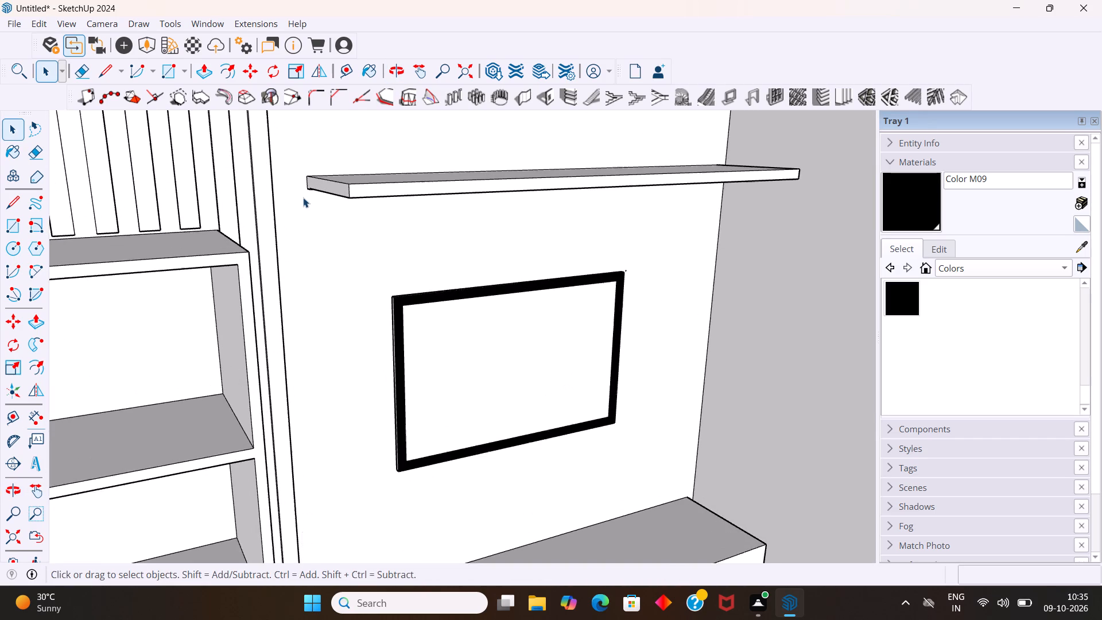
{"action": "scroll", "coordinate": [304, 195], "scroll_direction": "up", "scroll_amount": 5}
{"action": "left_click", "coordinate": [333, 174]}
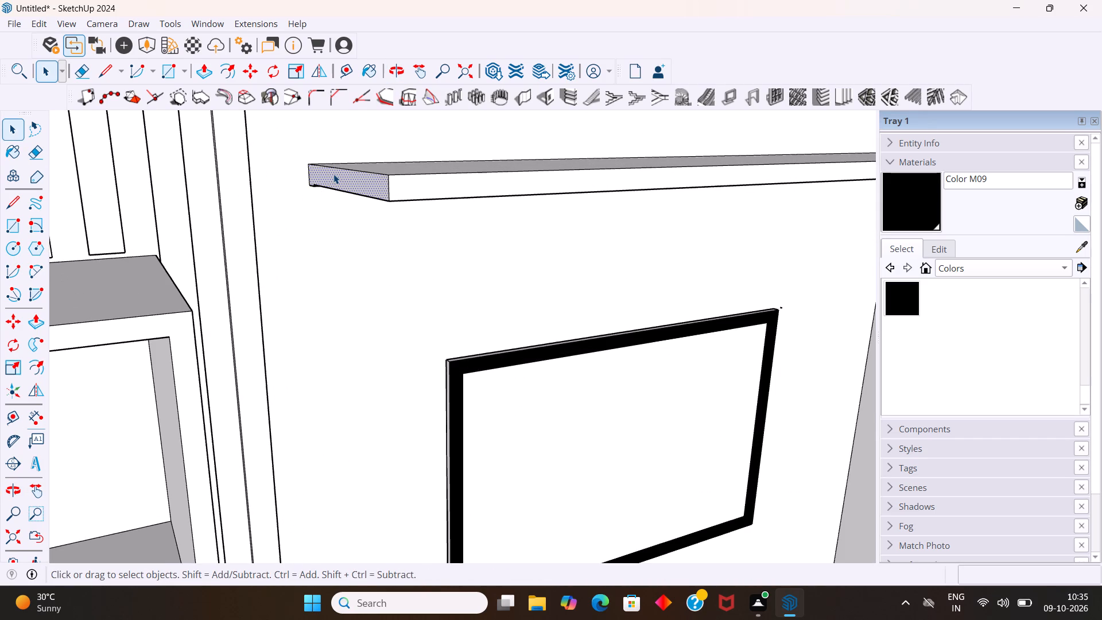
{"action": "key", "text": "p"}
{"action": "left_click_drag", "start_coordinate": [333, 174], "coordinate": [304, 204]}
{"action": "key", "text": "space"}
Examine the extended wall shelf together with the black-framed panel and low unit from the front and from below.
{"action": "scroll", "coordinate": [300, 201], "scroll_direction": "down", "scroll_amount": 9}
{"action": "middle_click_drag", "start_coordinate": [422, 250], "coordinate": [422, 250]}
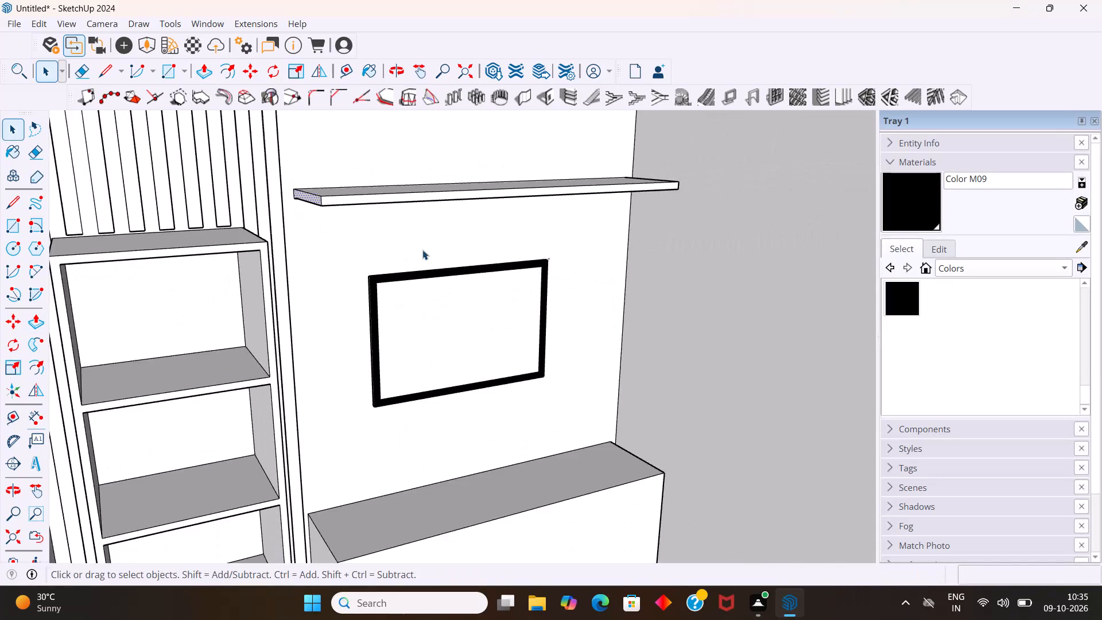
{"action": "middle_click_drag", "start_coordinate": [422, 250], "coordinate": [318, 241]}
{"action": "scroll", "coordinate": [315, 235], "scroll_direction": "down", "scroll_amount": 5}
{"action": "middle_click_drag", "start_coordinate": [363, 289], "coordinate": [354, 254]}
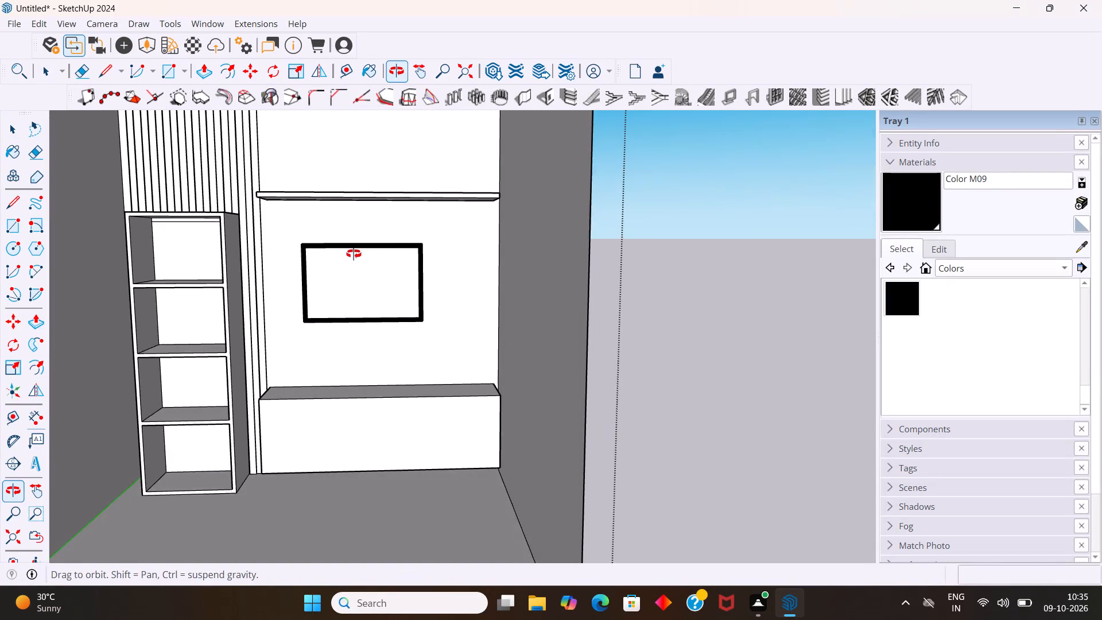
{"action": "middle_click_drag", "start_coordinate": [354, 254], "coordinate": [355, 251]}
{"action": "scroll", "coordinate": [385, 299], "scroll_direction": "up", "scroll_amount": 1}
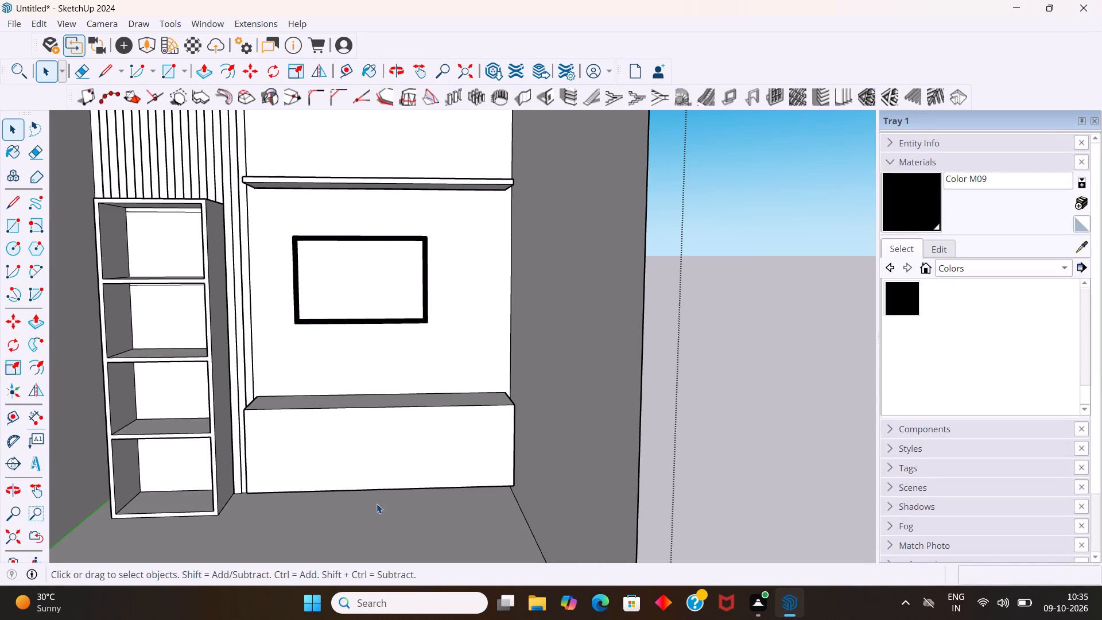
{"action": "middle_click_drag", "start_coordinate": [377, 509], "coordinate": [367, 452]}
{"action": "middle_click", "coordinate": [368, 452]}
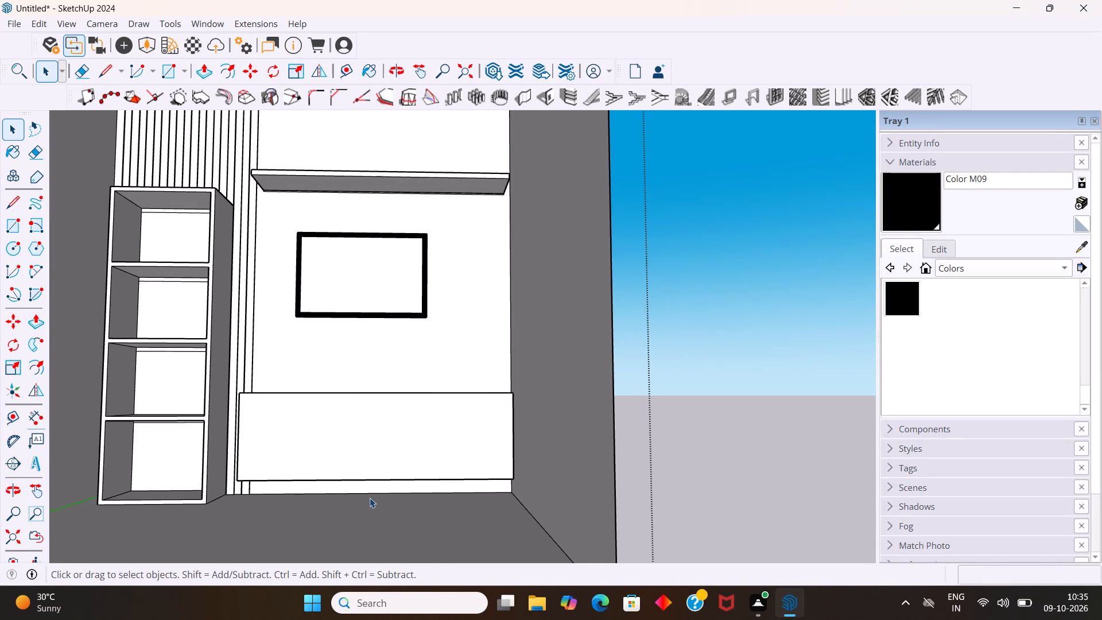
Divide the low unit's front face into three equal sections by copying its left edge to the right edge with /3.
{"action": "scroll", "coordinate": [368, 491], "scroll_direction": "up", "scroll_amount": 2}
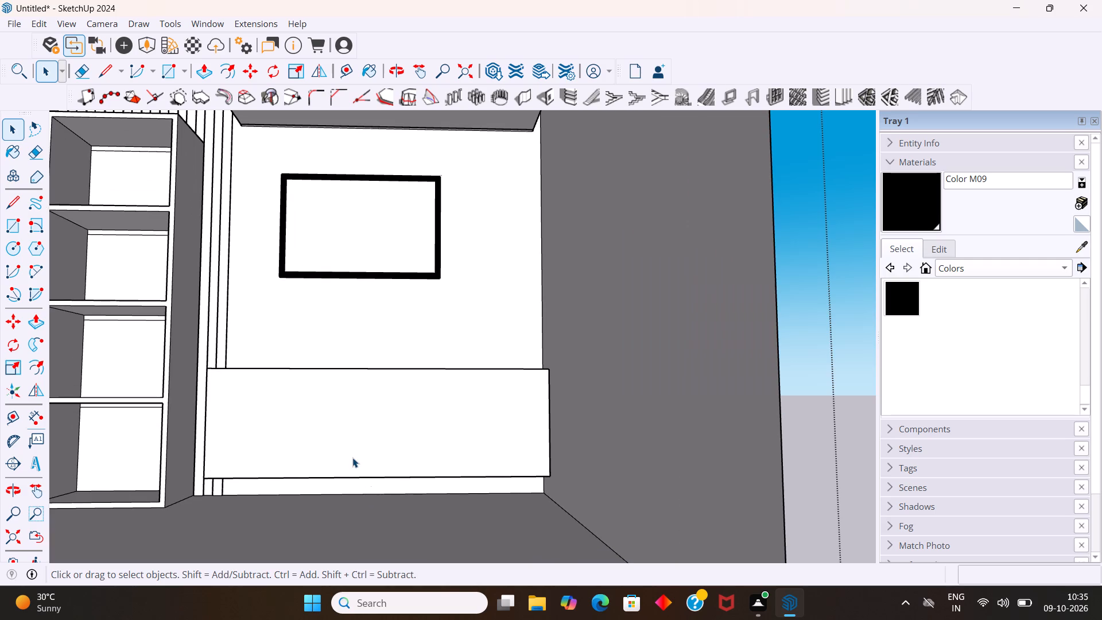
{"action": "left_click", "coordinate": [351, 444]}
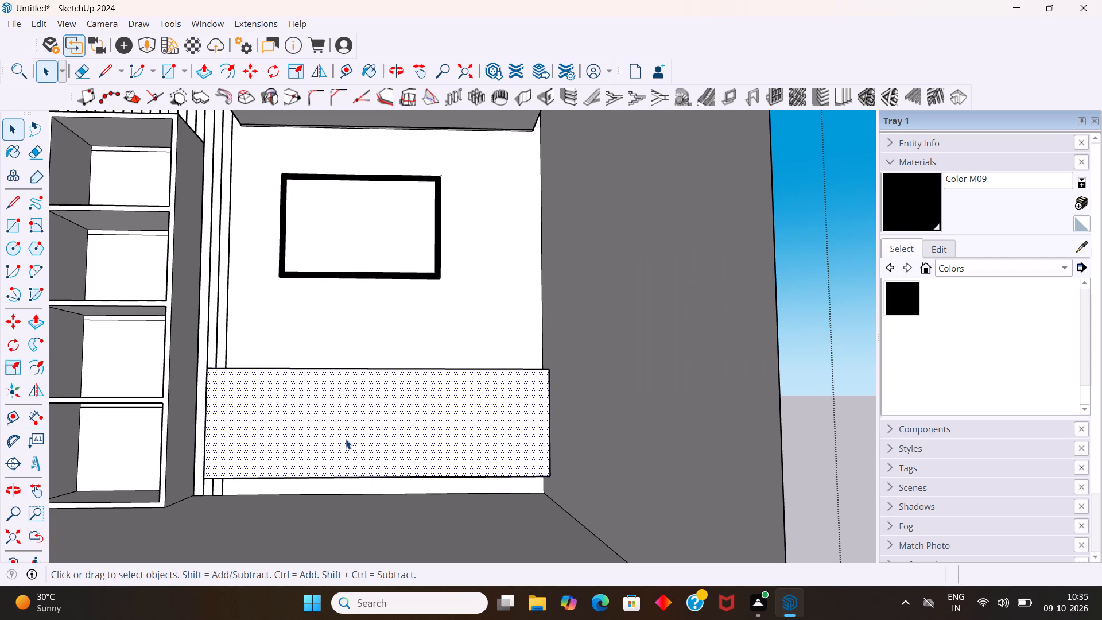
{"action": "left_click", "coordinate": [207, 427]}
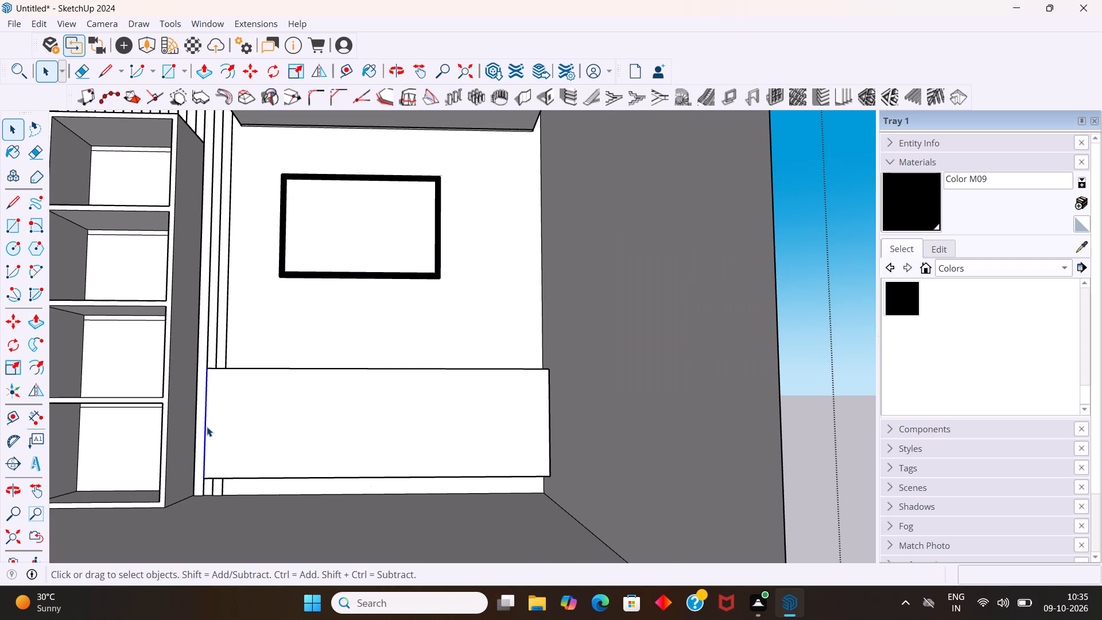
{"action": "left_click", "coordinate": [207, 427]}
{"action": "key", "text": "m"}
{"action": "left_click", "coordinate": [205, 370]}
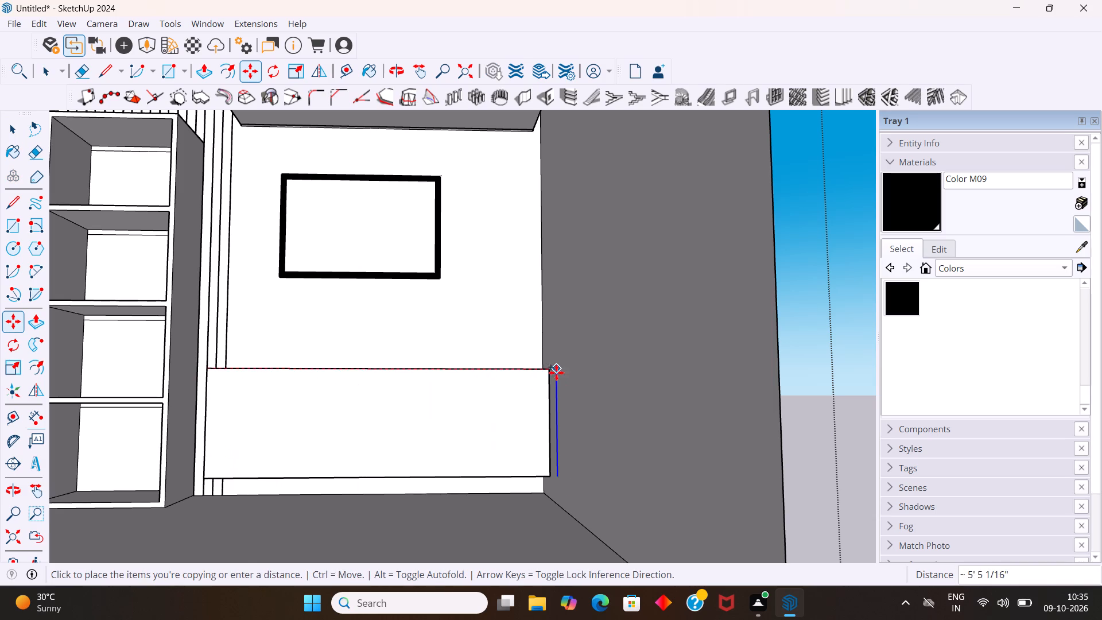
{"action": "scroll", "coordinate": [553, 369], "scroll_direction": "up", "scroll_amount": 8}
{"action": "middle_click_drag", "start_coordinate": [560, 368], "coordinate": [536, 462]}
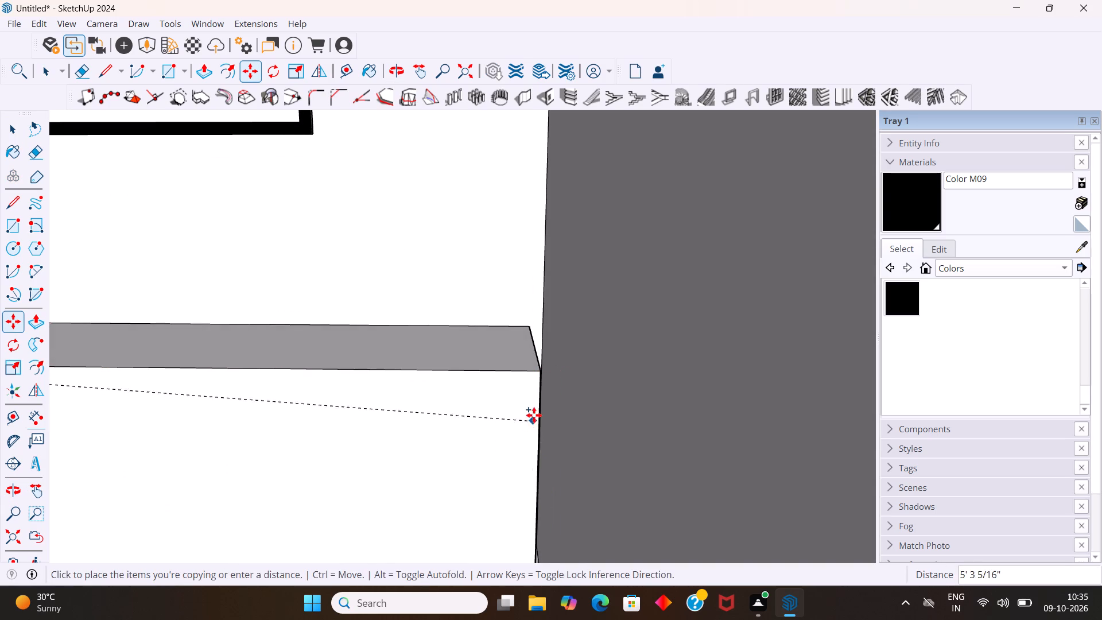
{"action": "left_click", "coordinate": [541, 375]}
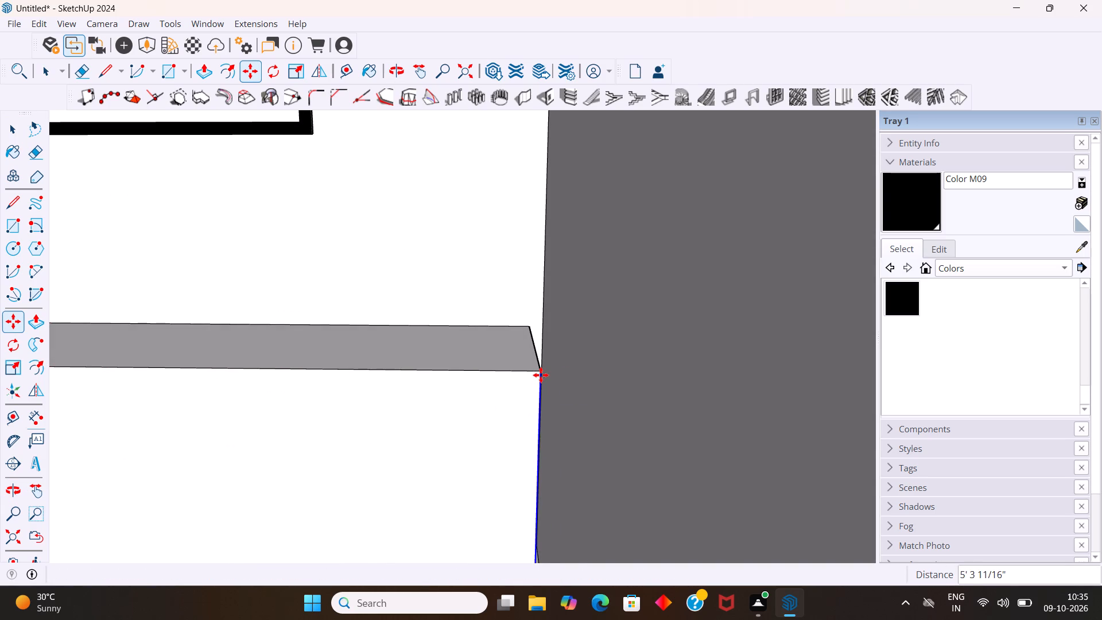
{"action": "key", "text": "slash"}
{"action": "key", "text": "3"}
{"action": "key", "text": "Return"}
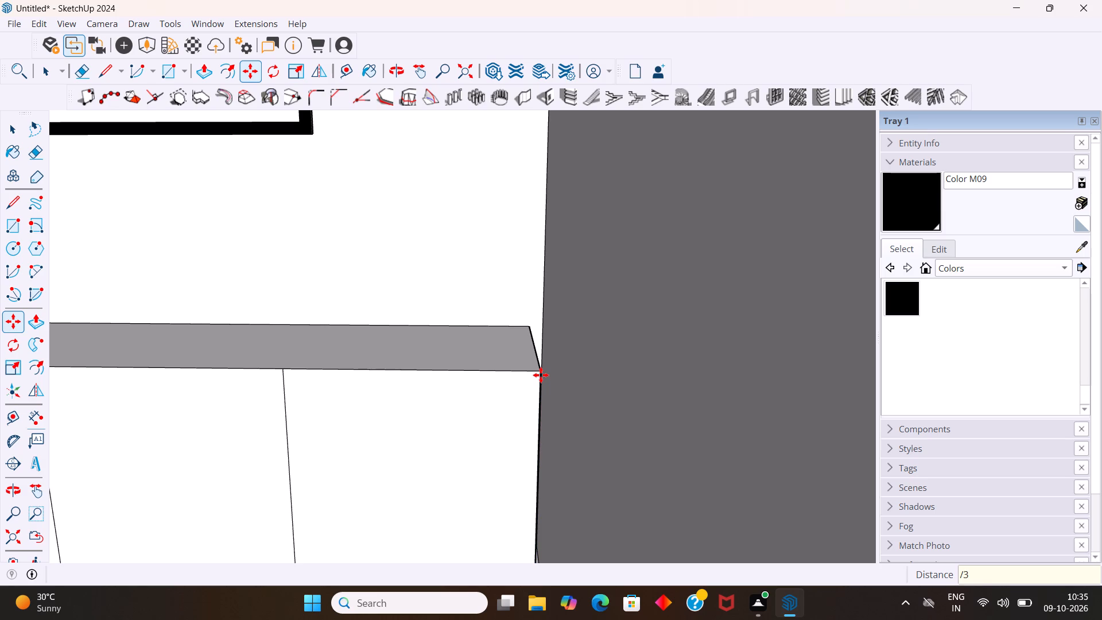
{"action": "key", "text": "space"}
Examine the low unit's three-section front, its underside and the gap between it and the floor.
{"action": "scroll", "coordinate": [527, 381], "scroll_direction": "down", "scroll_amount": 7}
{"action": "scroll", "coordinate": [440, 435], "scroll_direction": "down", "scroll_amount": 2}
{"action": "middle_click_drag", "start_coordinate": [432, 456], "coordinate": [452, 369]}
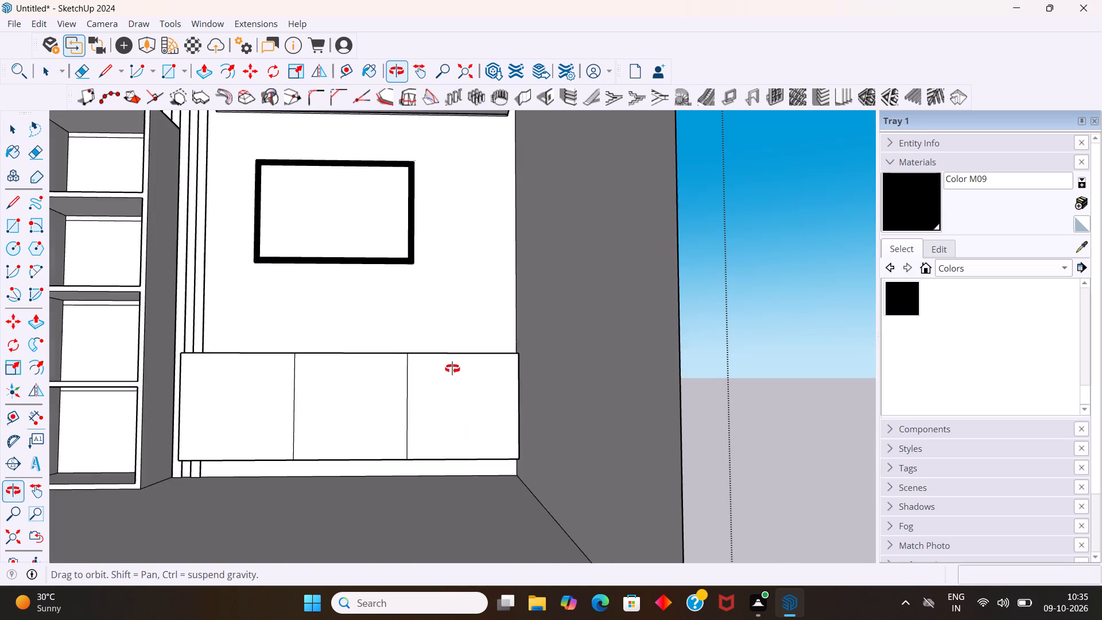
{"action": "middle_click_drag", "start_coordinate": [452, 369], "coordinate": [454, 368]}
{"action": "scroll", "coordinate": [433, 394], "scroll_direction": "down", "scroll_amount": 3}
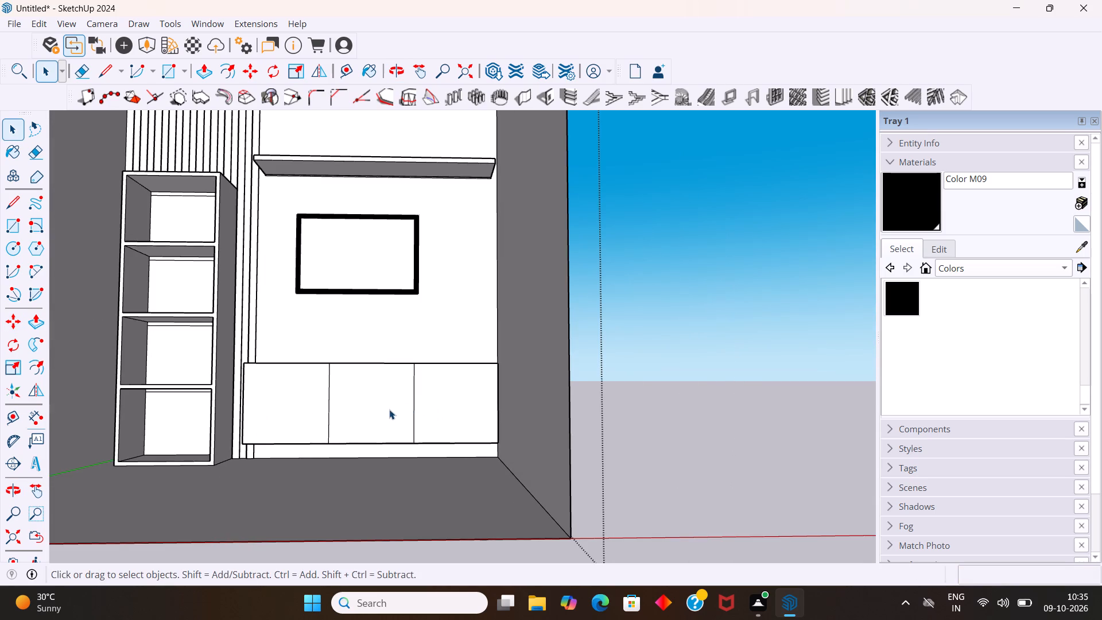
{"action": "middle_click_drag", "start_coordinate": [394, 462], "coordinate": [398, 436]}
{"action": "scroll", "coordinate": [391, 458], "scroll_direction": "up", "scroll_amount": 6}
{"action": "middle_click_drag", "start_coordinate": [395, 463], "coordinate": [399, 455]}
{"action": "scroll", "coordinate": [394, 464], "scroll_direction": "up", "scroll_amount": 1}
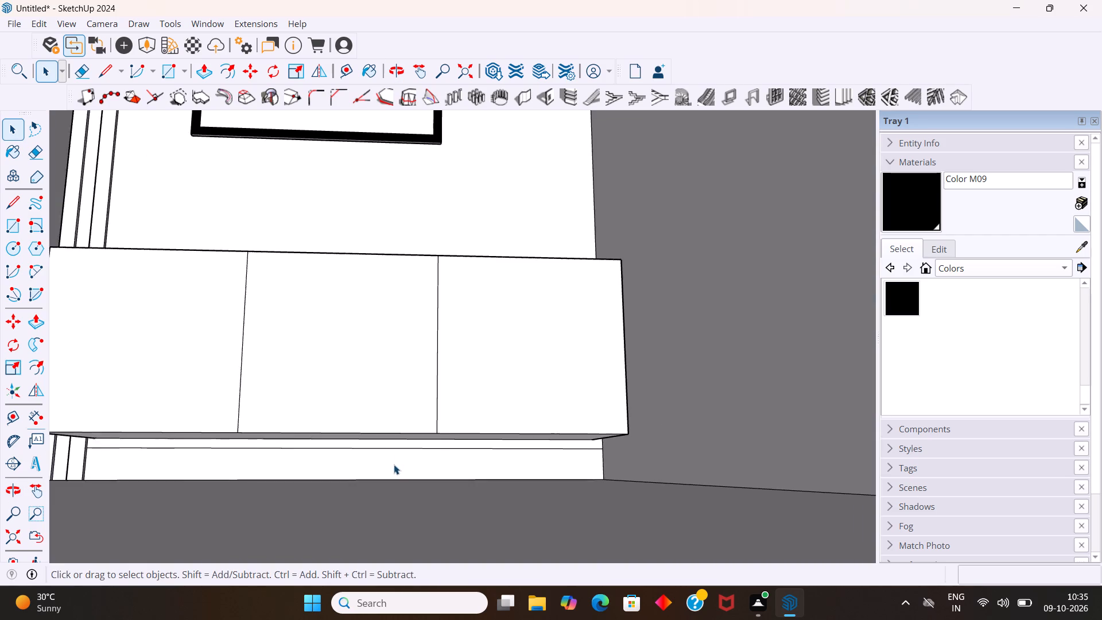
{"action": "scroll", "coordinate": [394, 464], "scroll_direction": "up", "scroll_amount": 2}
{"action": "middle_click_drag", "start_coordinate": [393, 463], "coordinate": [395, 458]}
{"action": "middle_click", "coordinate": [395, 458]}
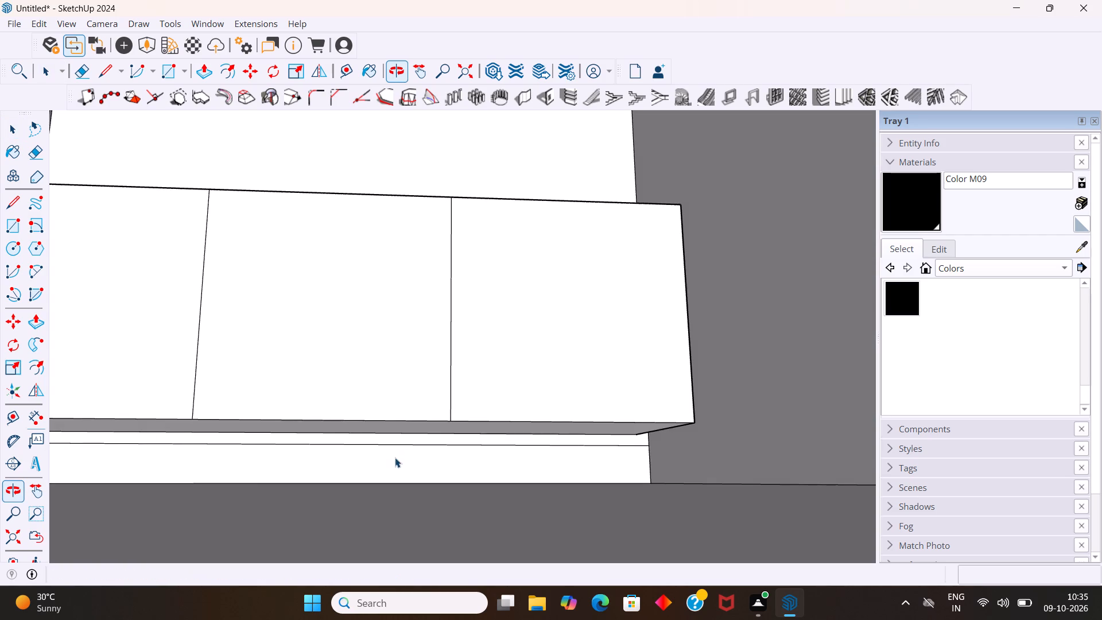
{"action": "middle_click_drag", "start_coordinate": [395, 458], "coordinate": [399, 479]}
{"action": "scroll", "coordinate": [397, 472], "scroll_direction": "down", "scroll_amount": 13}
{"action": "scroll", "coordinate": [344, 418], "scroll_direction": "down", "scroll_amount": 1}
{"action": "middle_click_drag", "start_coordinate": [343, 433], "coordinate": [344, 445]}
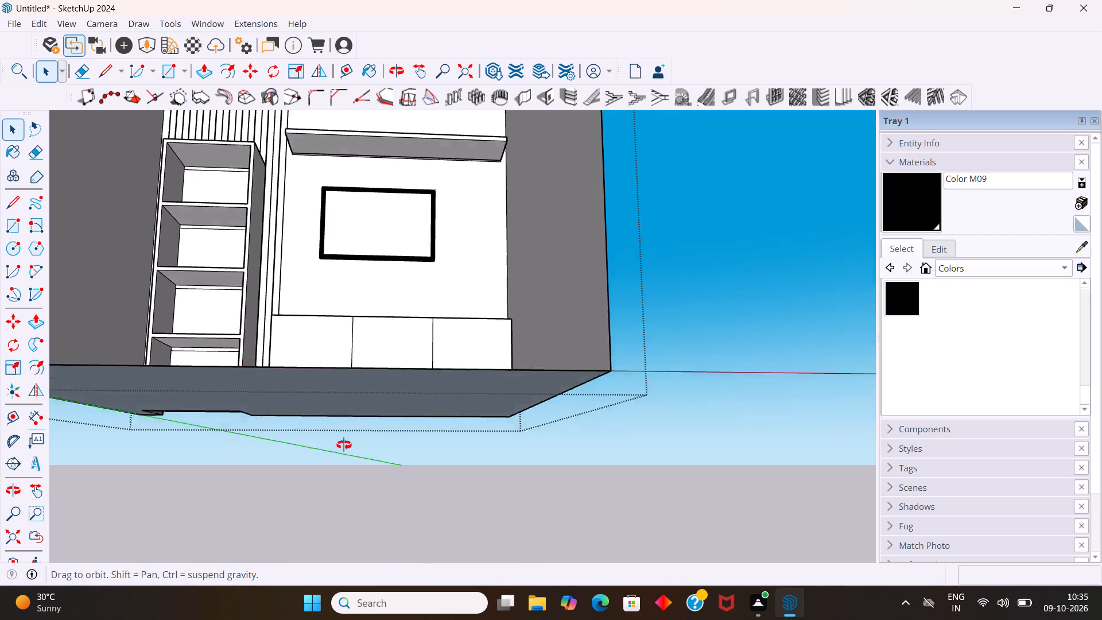
{"action": "middle_click_drag", "start_coordinate": [344, 445], "coordinate": [340, 497]}
Reduce the low unit's height by lowering its top face with Push/Pull.
{"action": "scroll", "coordinate": [323, 99], "scroll_direction": "up", "scroll_amount": 1}
{"action": "scroll", "coordinate": [367, 176], "scroll_direction": "up", "scroll_amount": 5}
{"action": "middle_click_drag", "start_coordinate": [379, 196], "coordinate": [408, 290]}
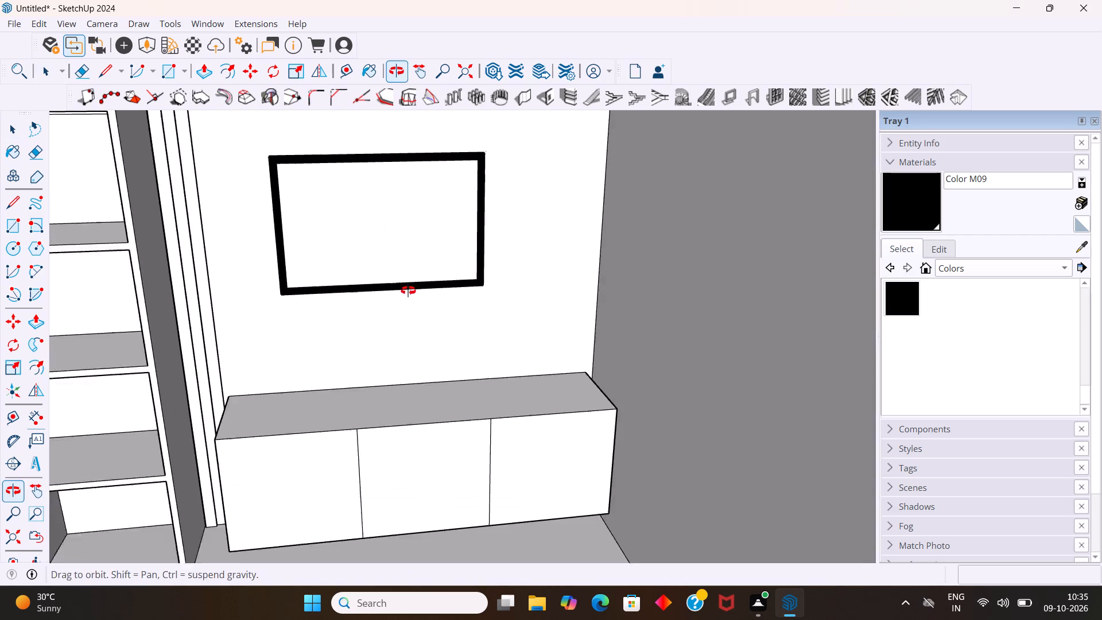
{"action": "middle_click_drag", "start_coordinate": [408, 290], "coordinate": [432, 370]}
{"action": "left_click", "coordinate": [440, 416]}
{"action": "key", "text": "p"}
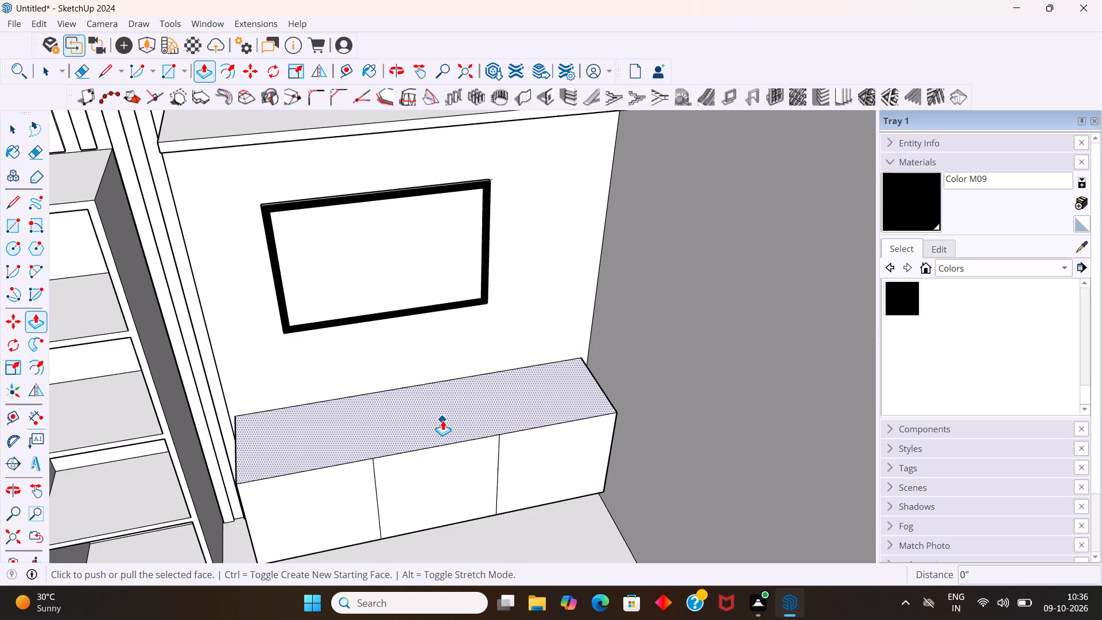
{"action": "left_click_drag", "start_coordinate": [443, 420], "coordinate": [448, 451]}
{"action": "key", "text": "space"}
Examine the lowered unit's proportions against the panel, shelving and floor from the front and from above.
{"action": "scroll", "coordinate": [440, 430], "scroll_direction": "down", "scroll_amount": 1}
{"action": "middle_click_drag", "start_coordinate": [444, 432], "coordinate": [399, 283]}
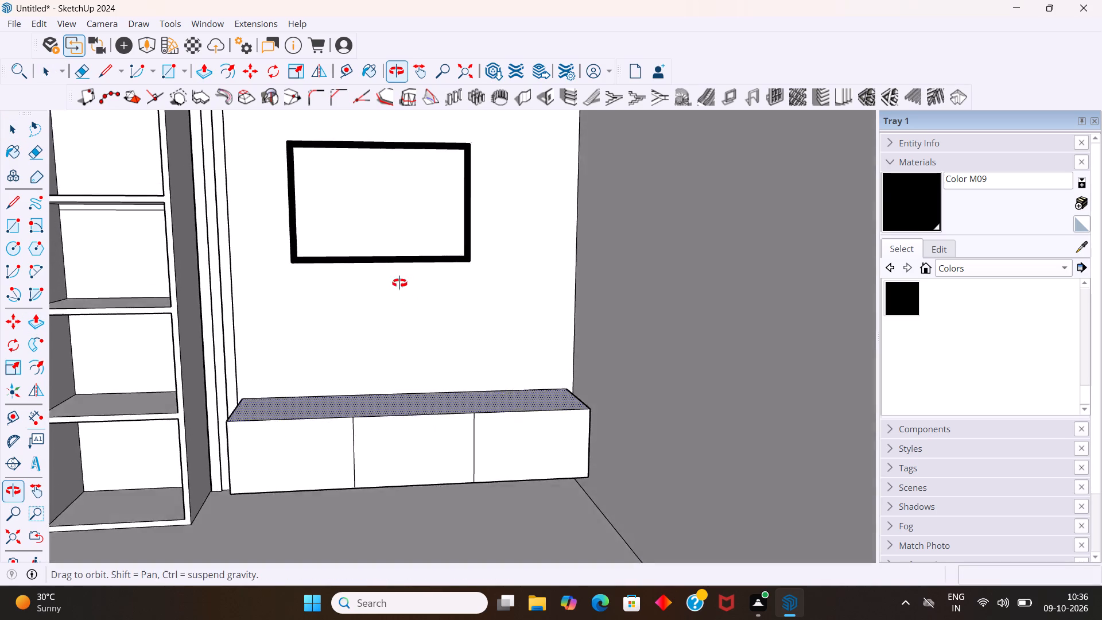
{"action": "middle_click_drag", "start_coordinate": [399, 283], "coordinate": [380, 234]}
{"action": "middle_click_drag", "start_coordinate": [397, 373], "coordinate": [386, 405]}
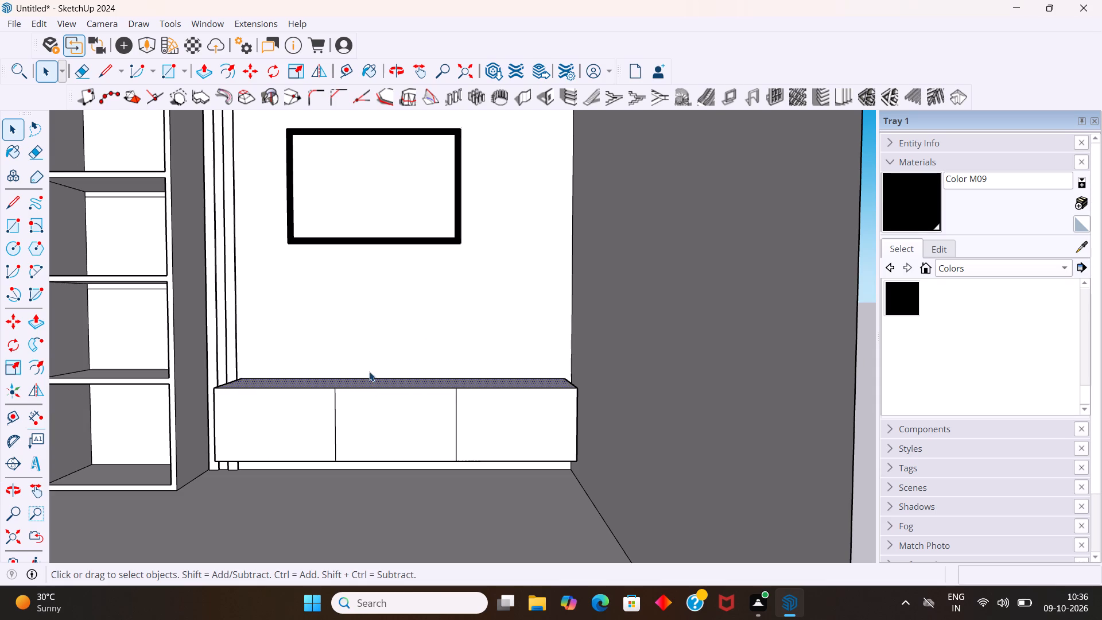
{"action": "middle_click_drag", "start_coordinate": [368, 388], "coordinate": [383, 468]}
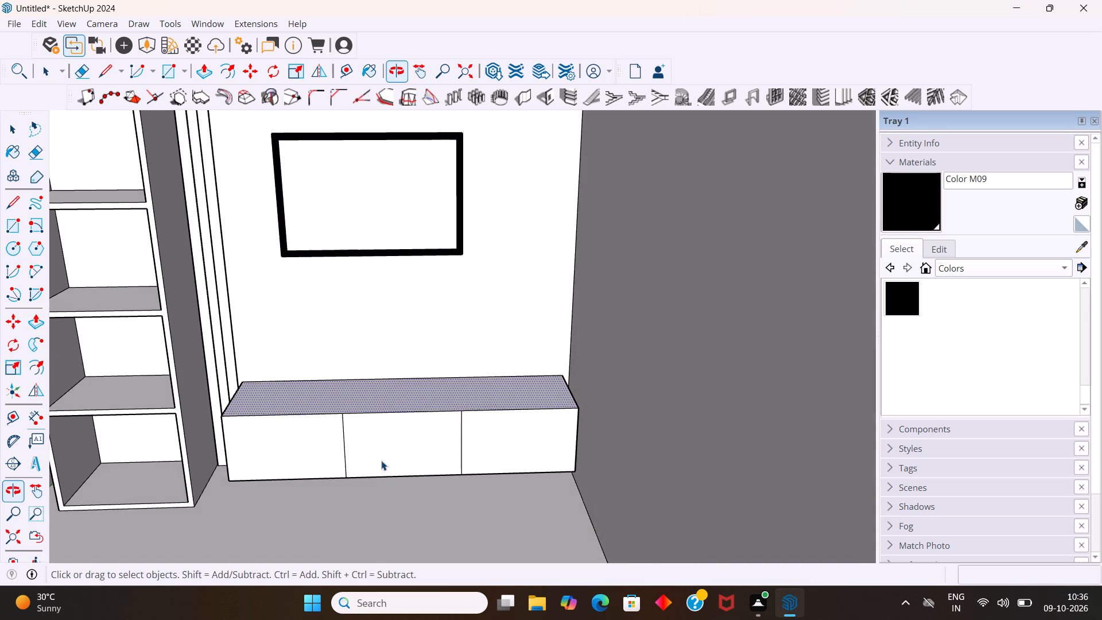
{"action": "scroll", "coordinate": [379, 460], "scroll_direction": "up", "scroll_amount": 2}
{"action": "middle_click_drag", "start_coordinate": [379, 462], "coordinate": [379, 516]}
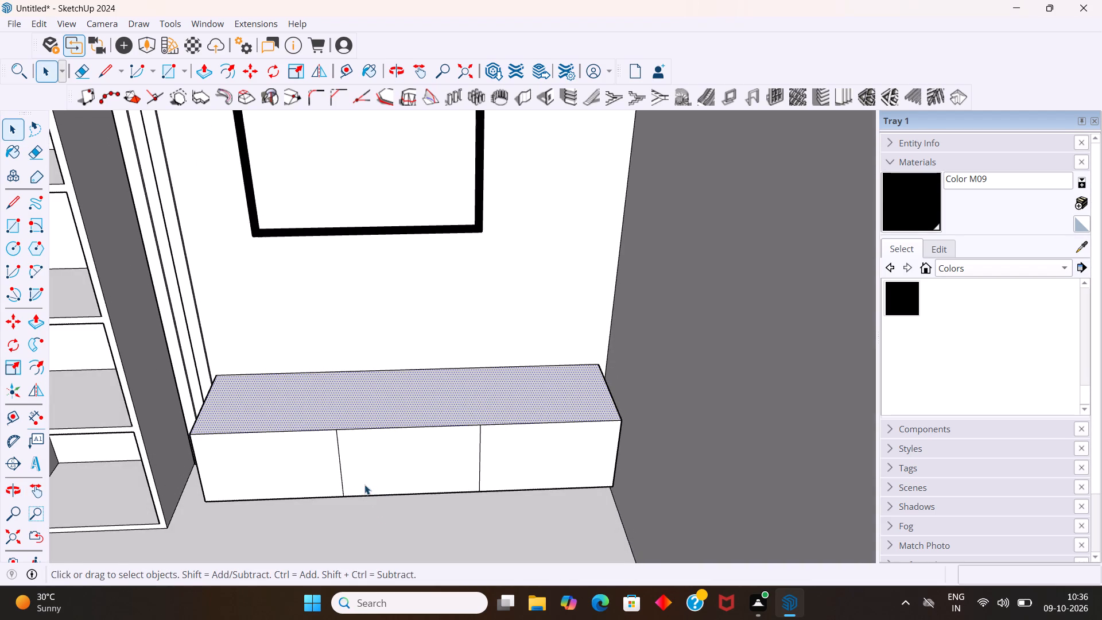
{"action": "scroll", "coordinate": [357, 450], "scroll_direction": "down", "scroll_amount": 2}
{"action": "middle_click_drag", "start_coordinate": [377, 480], "coordinate": [374, 397]}
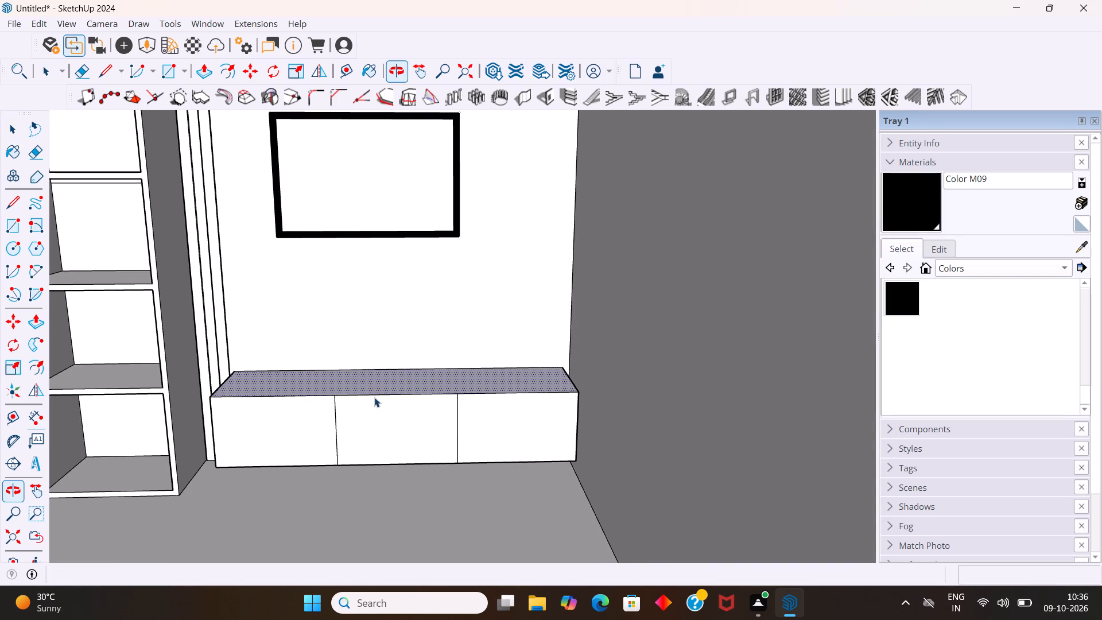
Copy the middle section's top edge about 6 1/2" down to the divider's midpoint, splitting that section into two halves.
{"action": "scroll", "coordinate": [393, 439], "scroll_direction": "up", "scroll_amount": 3}
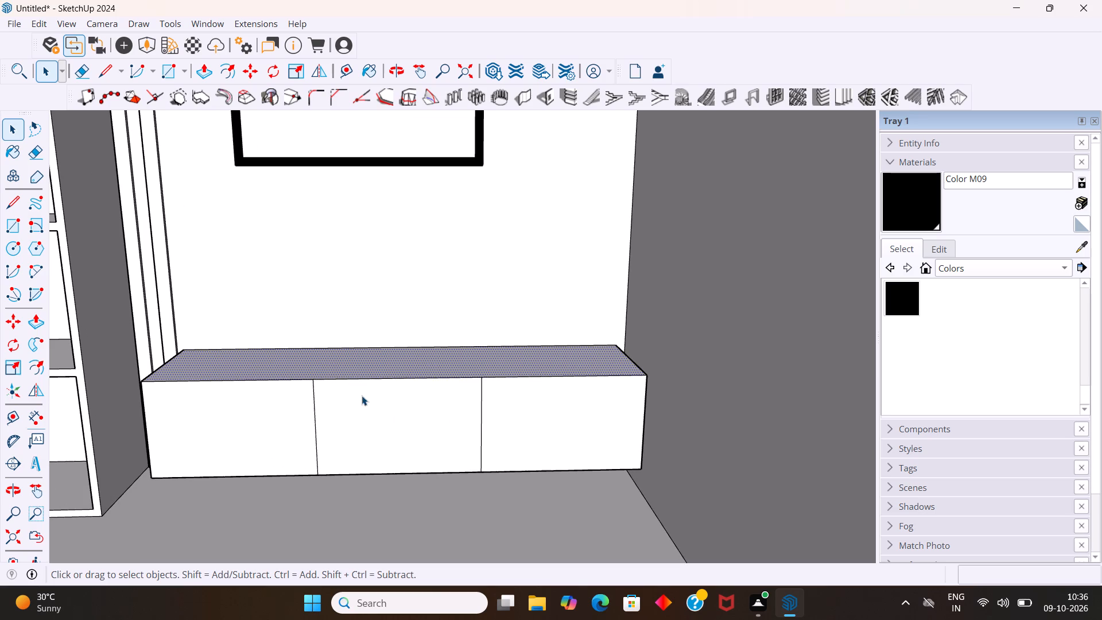
{"action": "left_click", "coordinate": [370, 381]}
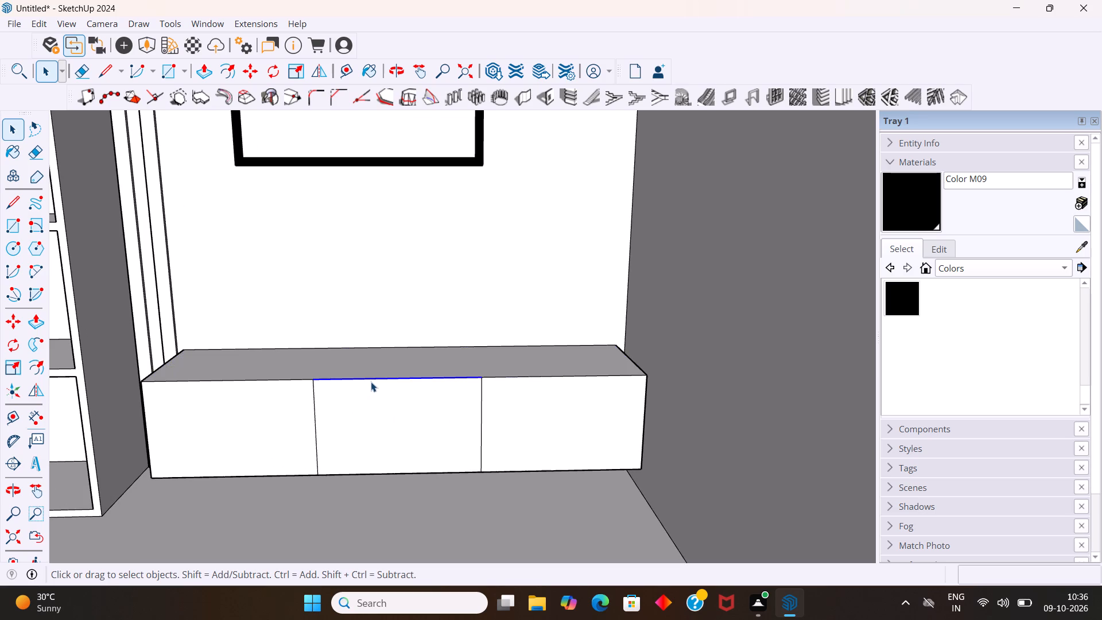
{"action": "key", "text": "m"}
{"action": "left_click", "coordinate": [314, 382]}
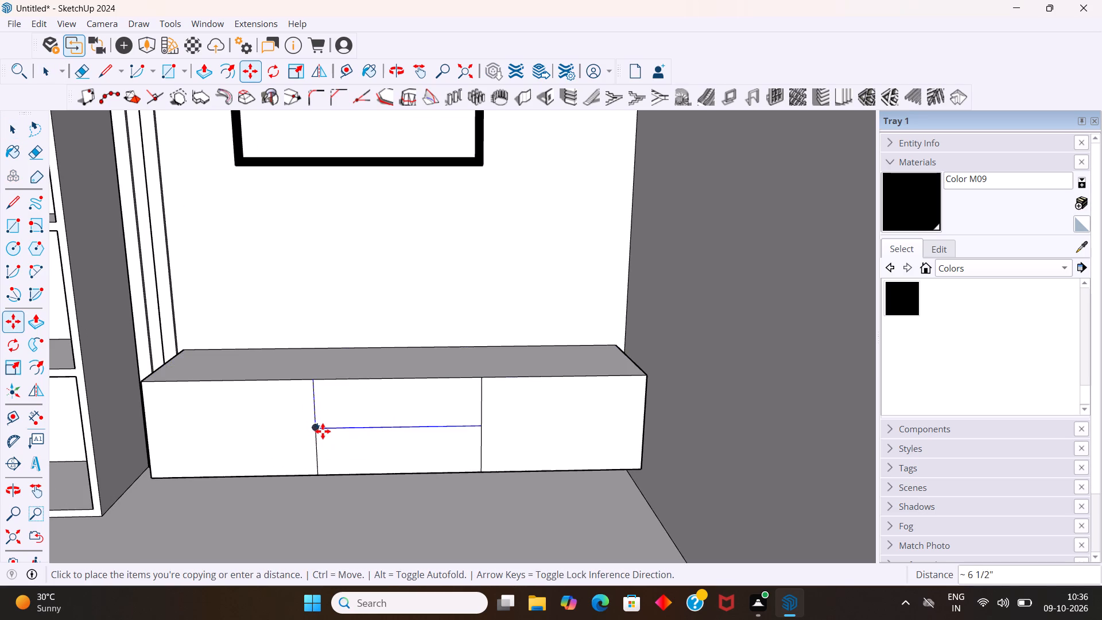
{"action": "scroll", "coordinate": [321, 431], "scroll_direction": "up", "scroll_amount": 3}
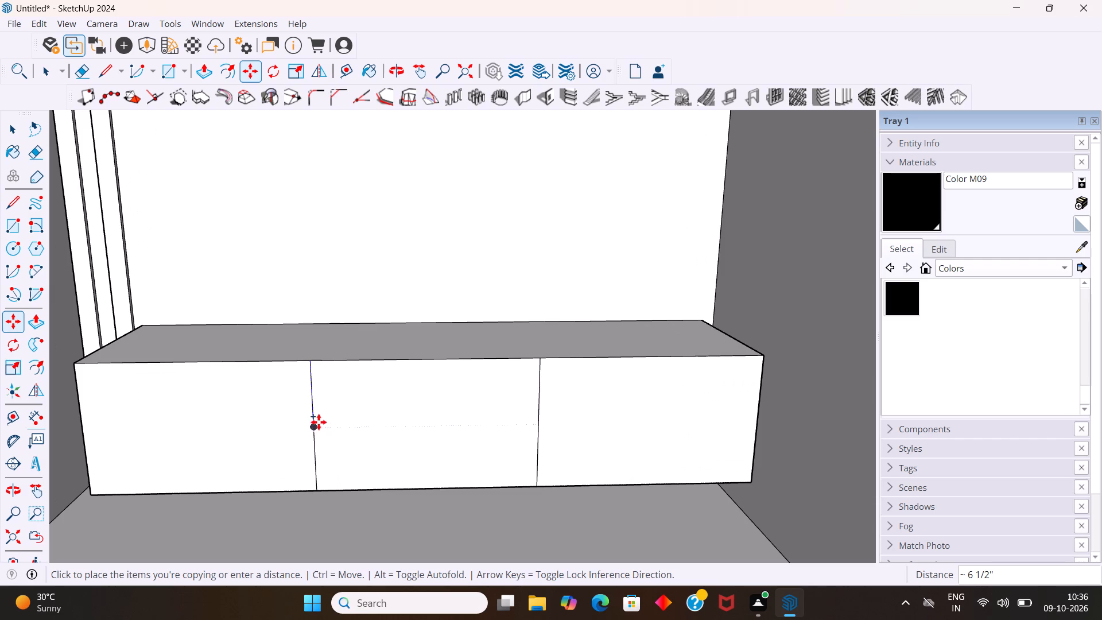
{"action": "scroll", "coordinate": [319, 426], "scroll_direction": "up", "scroll_amount": 3}
{"action": "middle_click_drag", "start_coordinate": [319, 424], "coordinate": [325, 461]}
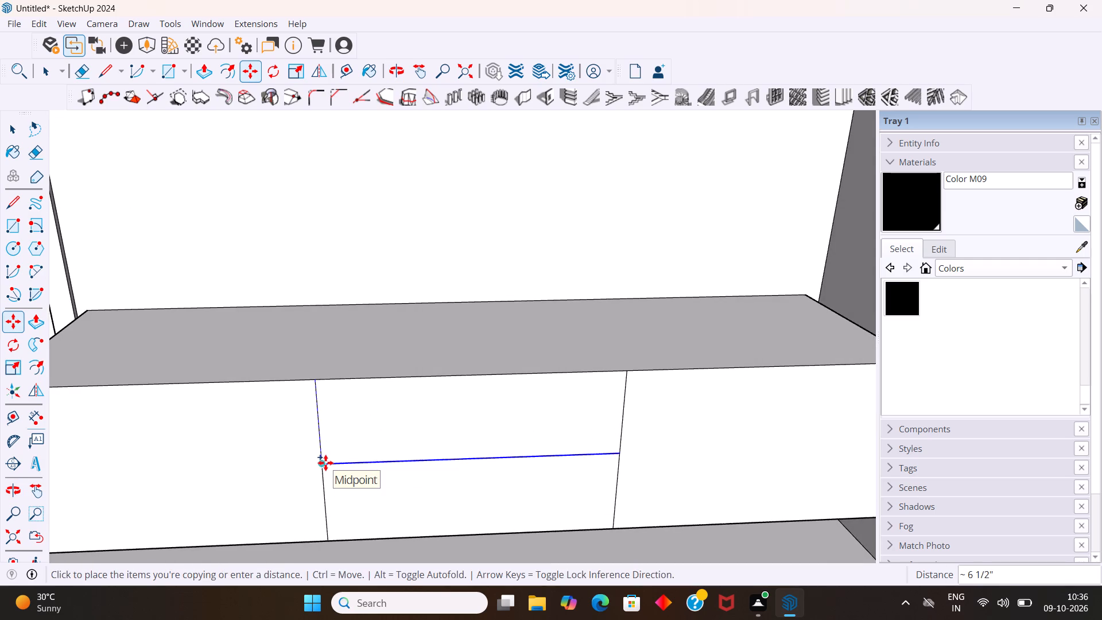
{"action": "left_click", "coordinate": [325, 463]}
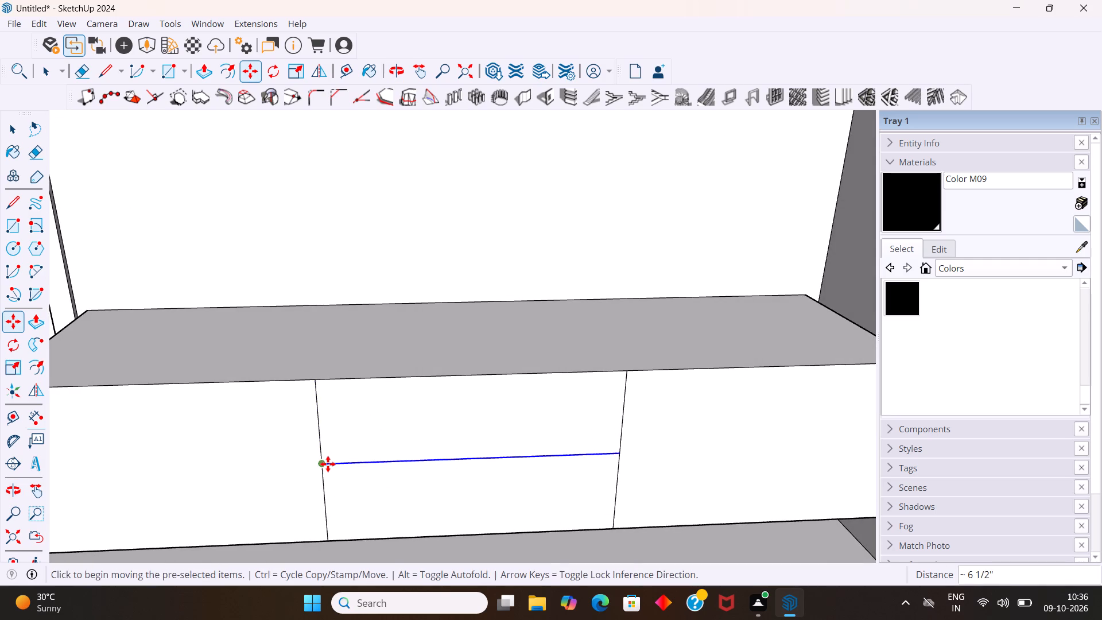
Copy the middle section's horizontal centre line 0.6" upward.
{"action": "left_click", "coordinate": [320, 464]}
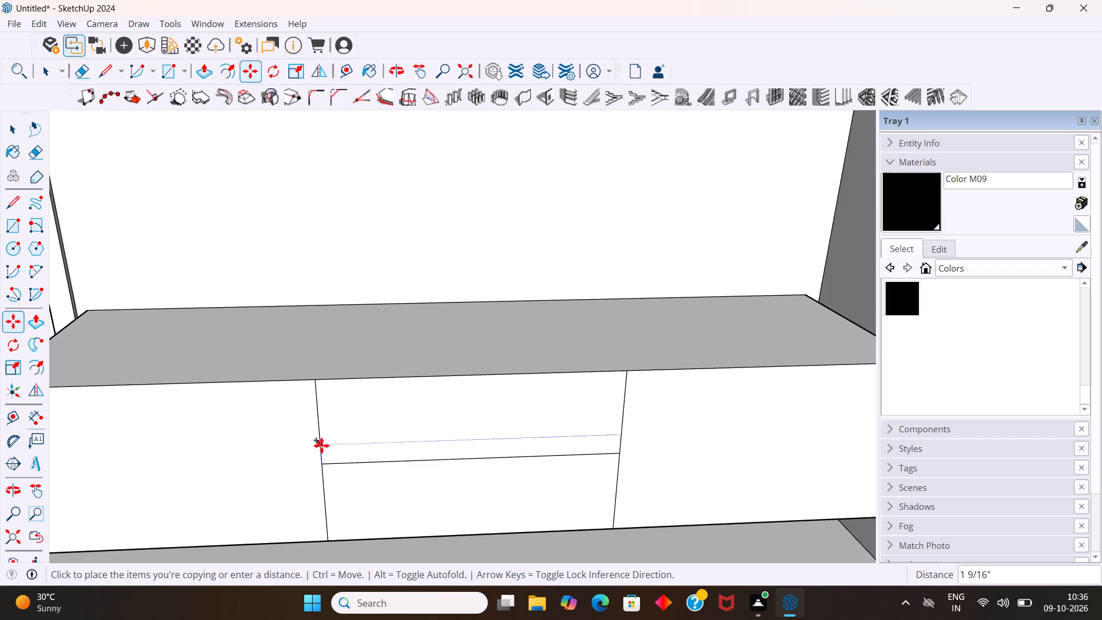
{"action": "middle_click_drag", "start_coordinate": [328, 448], "coordinate": [344, 486]}
{"action": "scroll", "coordinate": [344, 486], "scroll_direction": "up", "scroll_amount": 1}
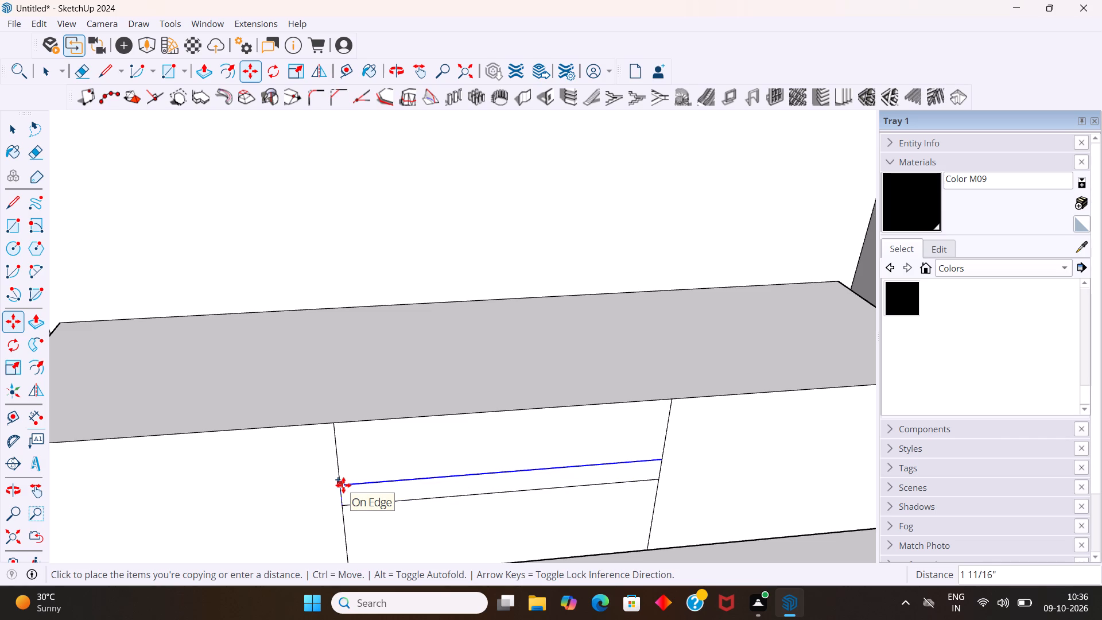
{"action": "type", "text": "0.6"}
{"action": "key", "text": "Return"}
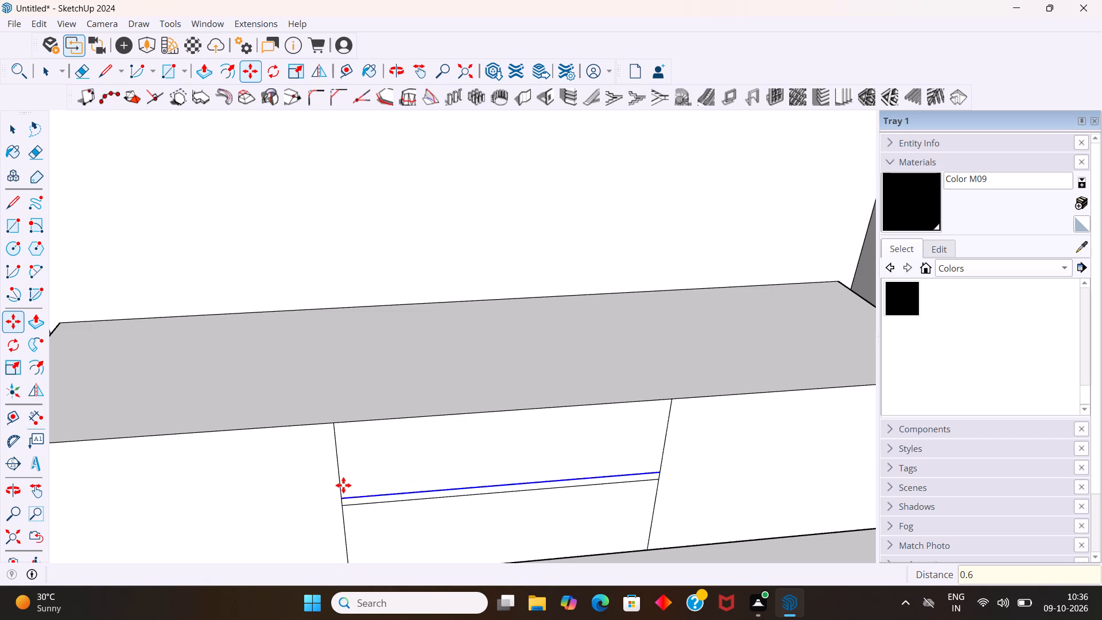
Copy the upper of the middle section's two horizontal lines 0.12" downward.
{"action": "left_click", "coordinate": [346, 500]}
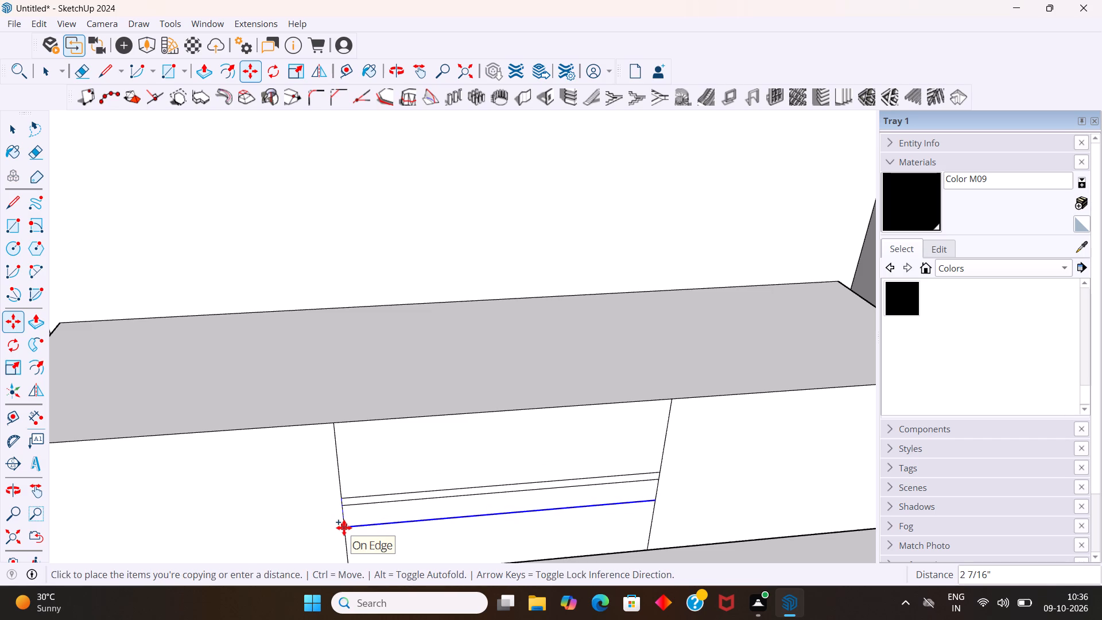
{"action": "type", "text": "0.12"}
{"action": "key", "text": "Return"}
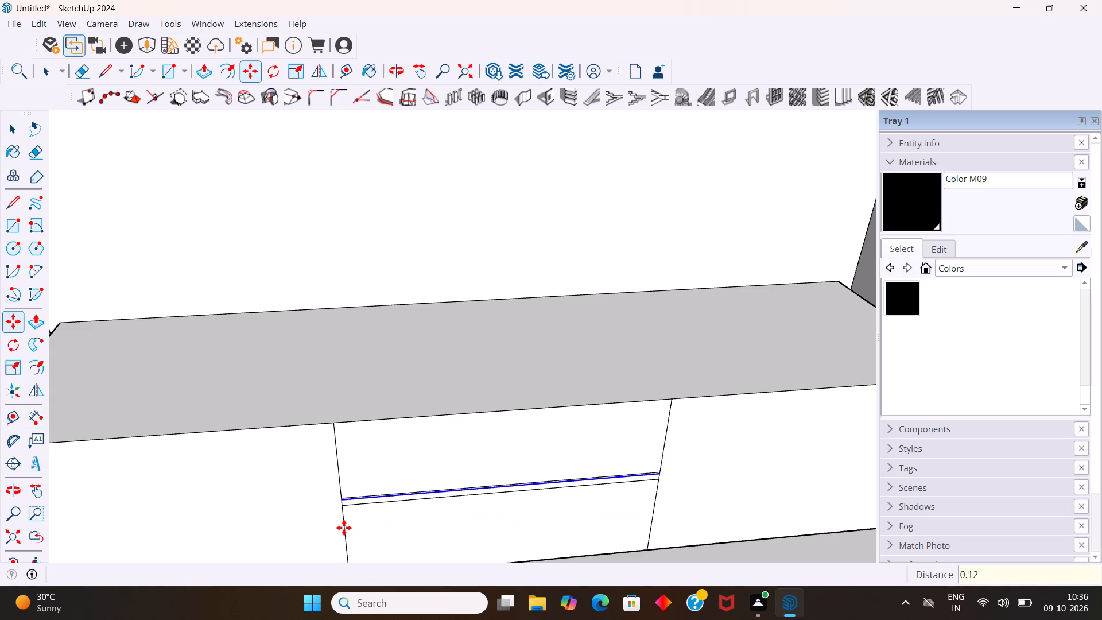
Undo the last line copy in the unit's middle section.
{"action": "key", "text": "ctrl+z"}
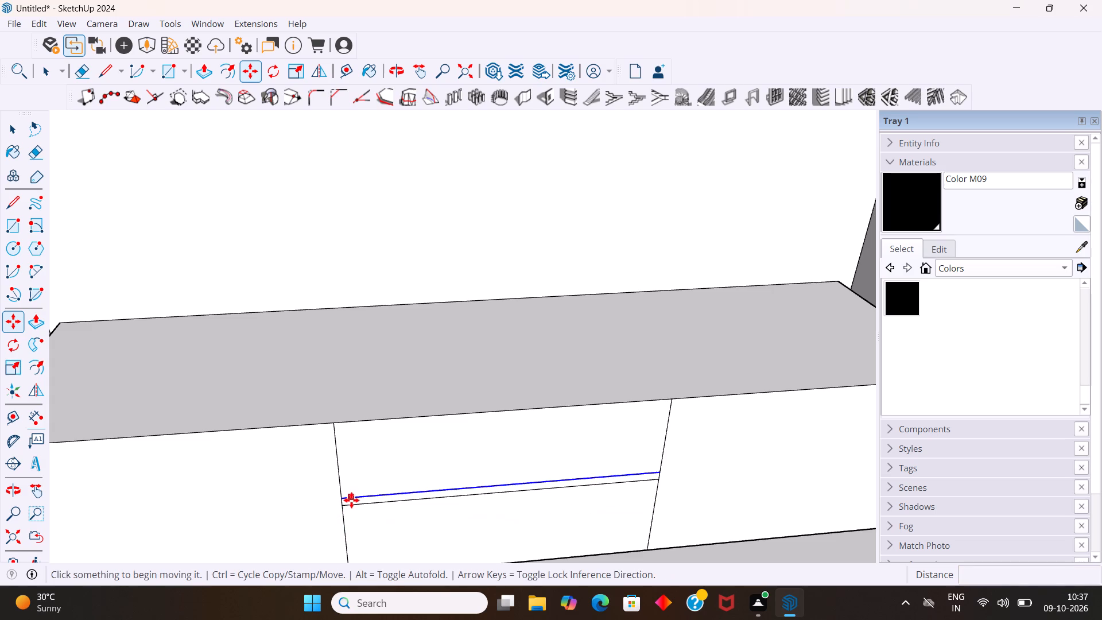
Copy the lower of the middle section's two horizontal lines, its centre line, 0.6" downward.
{"action": "key", "text": "space"}
{"action": "left_click", "coordinate": [373, 504]}
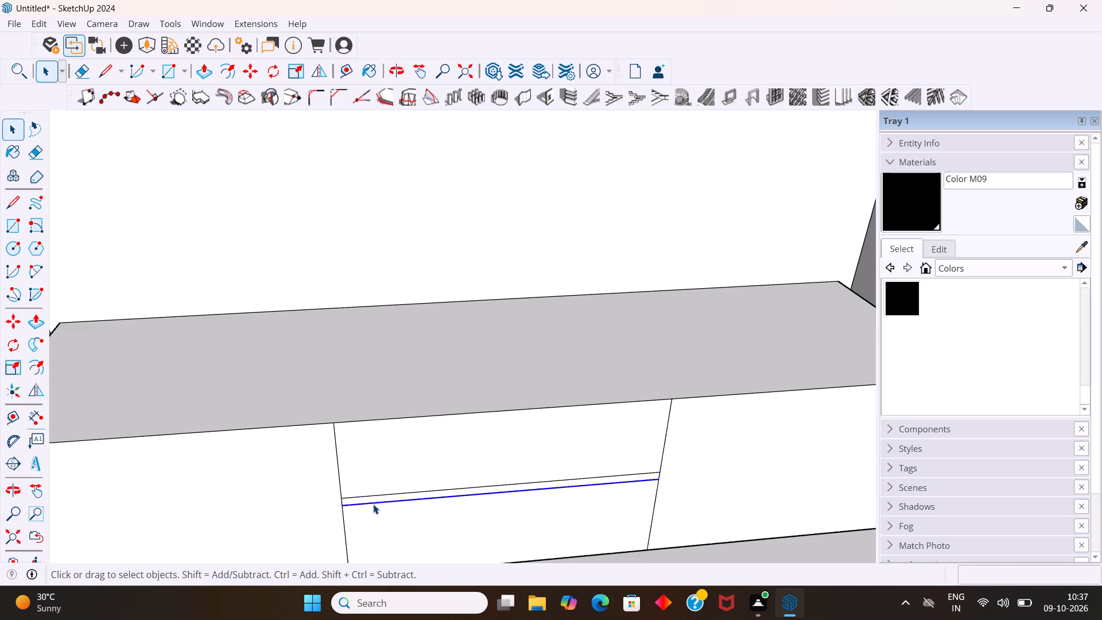
{"action": "key", "text": "m"}
{"action": "left_click", "coordinate": [343, 507]}
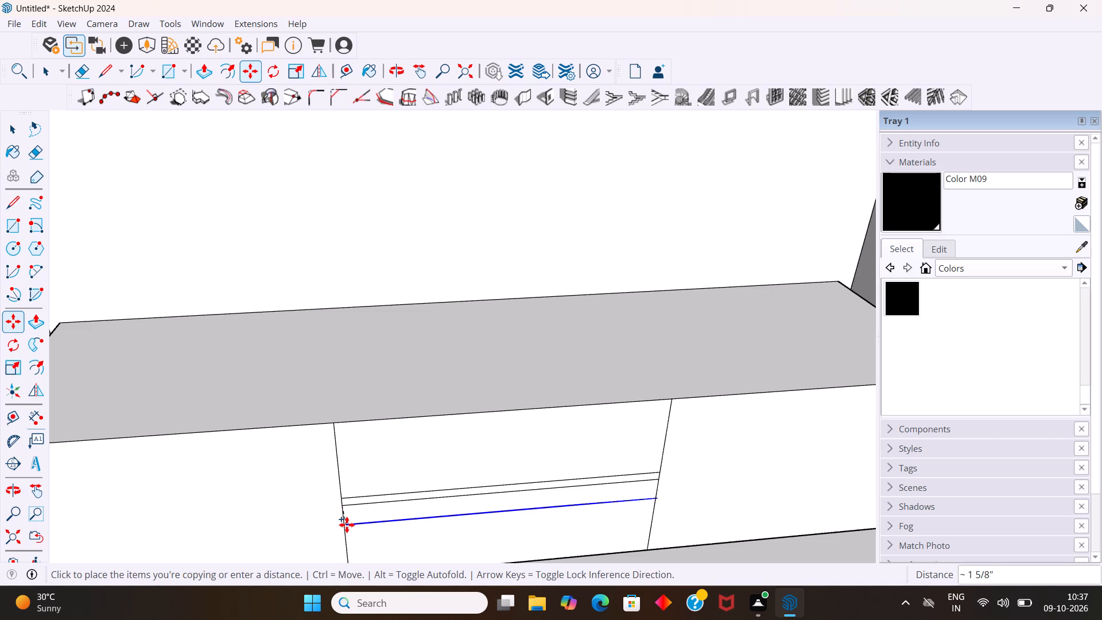
{"action": "type", "text": "0.6"}
{"action": "key", "text": "Return"}
{"action": "key", "text": "space"}
Erase the middle one of the three horizontal lines, leaving a single divider strip across the middle section.
{"action": "scroll", "coordinate": [454, 456], "scroll_direction": "up", "scroll_amount": 2}
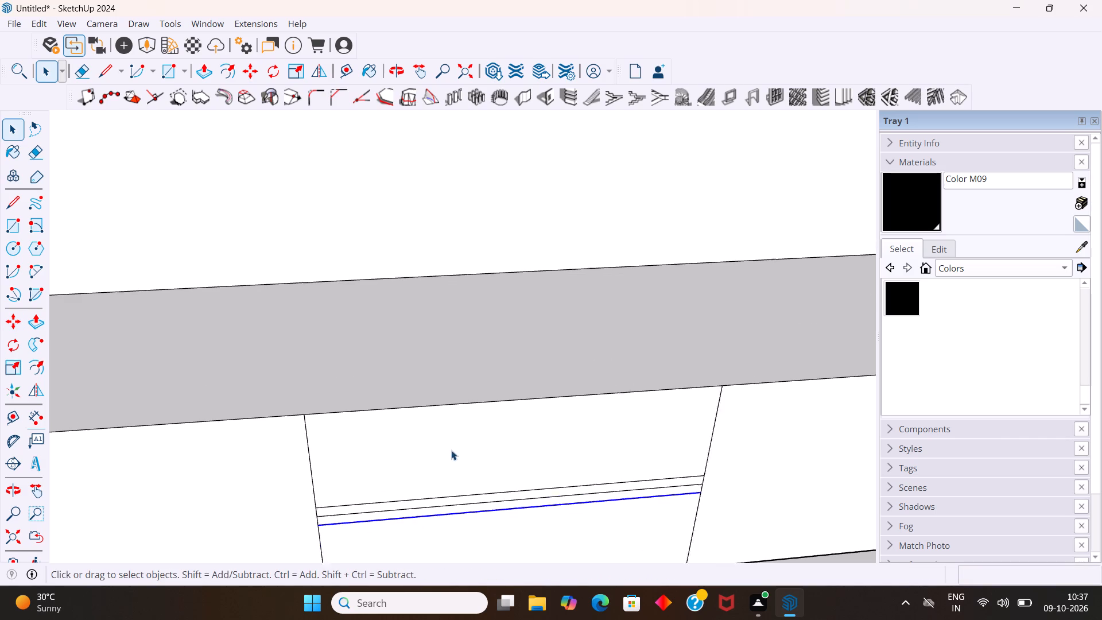
{"action": "scroll", "coordinate": [451, 450], "scroll_direction": "up", "scroll_amount": 1}
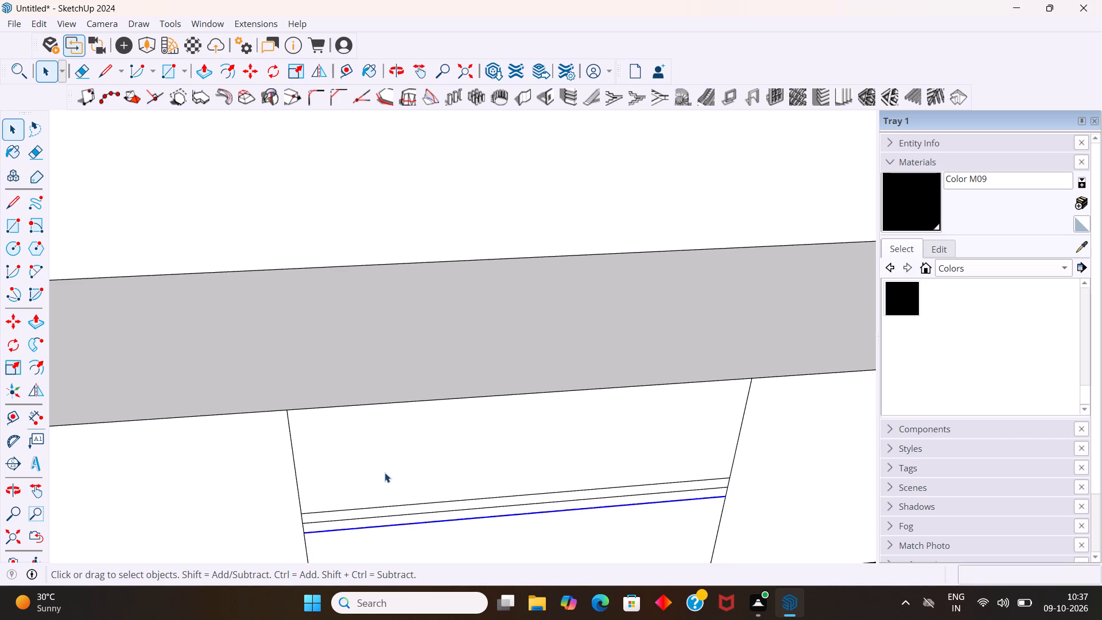
{"action": "key", "text": "e"}
{"action": "left_click", "coordinate": [385, 515]}
{"action": "key", "text": "space"}
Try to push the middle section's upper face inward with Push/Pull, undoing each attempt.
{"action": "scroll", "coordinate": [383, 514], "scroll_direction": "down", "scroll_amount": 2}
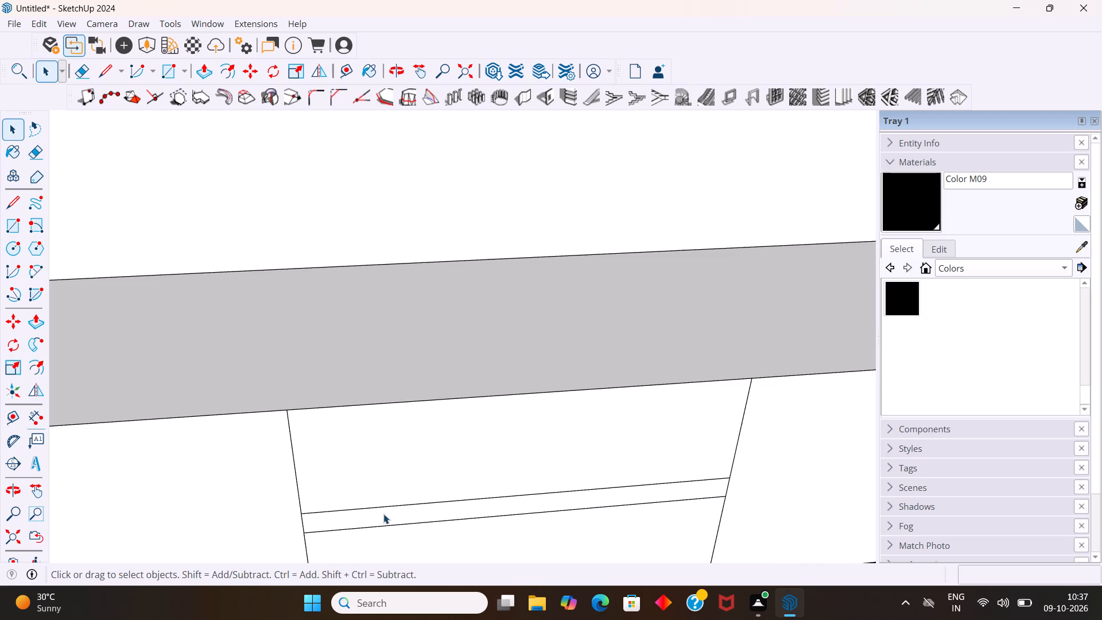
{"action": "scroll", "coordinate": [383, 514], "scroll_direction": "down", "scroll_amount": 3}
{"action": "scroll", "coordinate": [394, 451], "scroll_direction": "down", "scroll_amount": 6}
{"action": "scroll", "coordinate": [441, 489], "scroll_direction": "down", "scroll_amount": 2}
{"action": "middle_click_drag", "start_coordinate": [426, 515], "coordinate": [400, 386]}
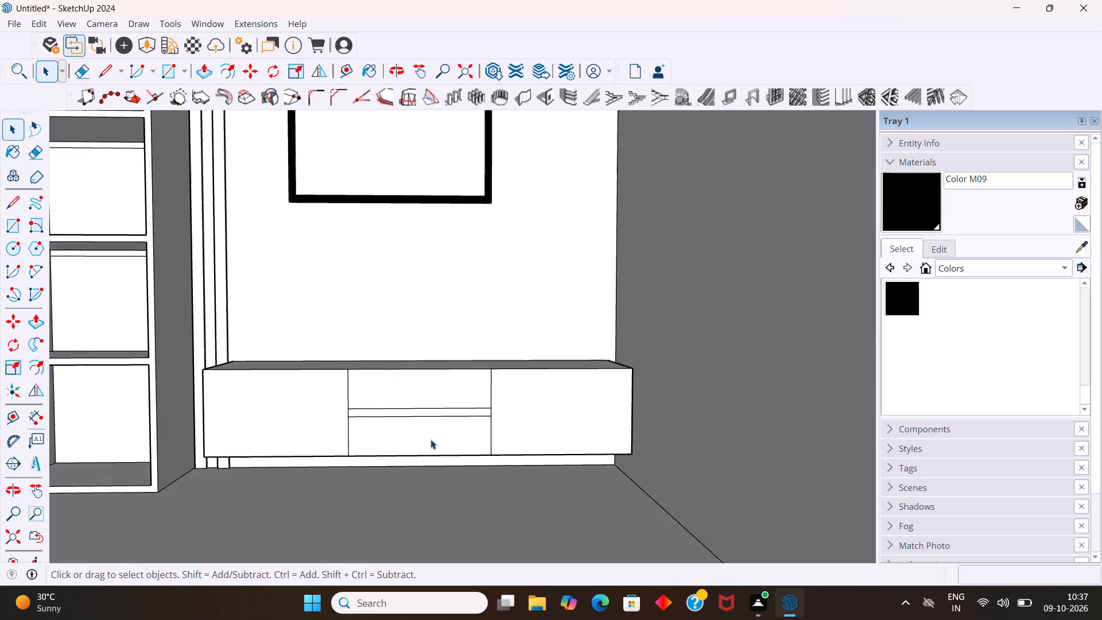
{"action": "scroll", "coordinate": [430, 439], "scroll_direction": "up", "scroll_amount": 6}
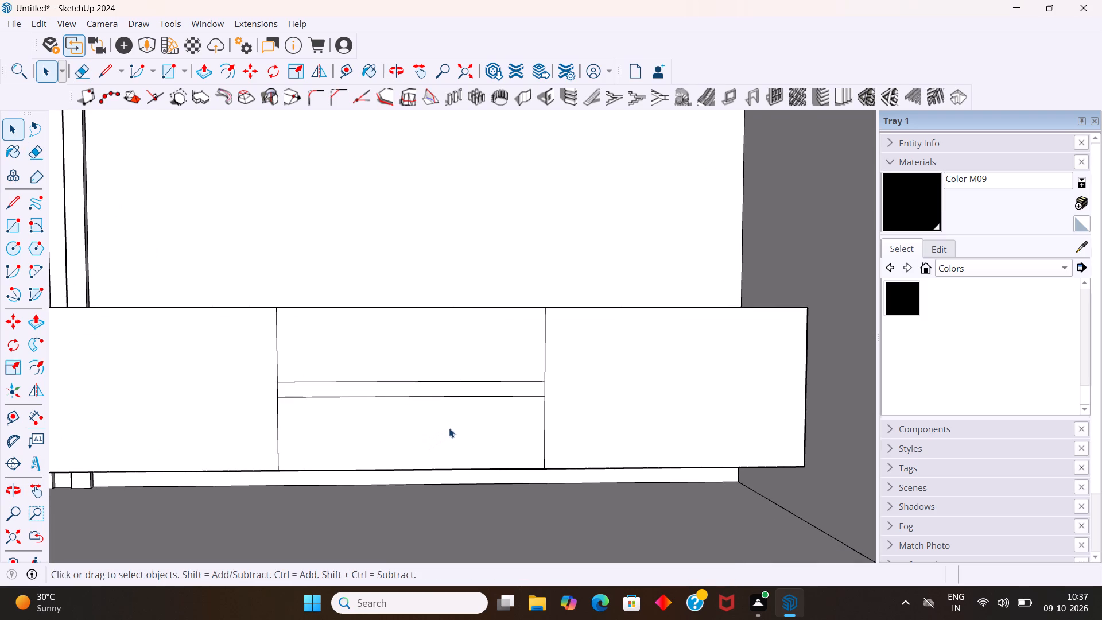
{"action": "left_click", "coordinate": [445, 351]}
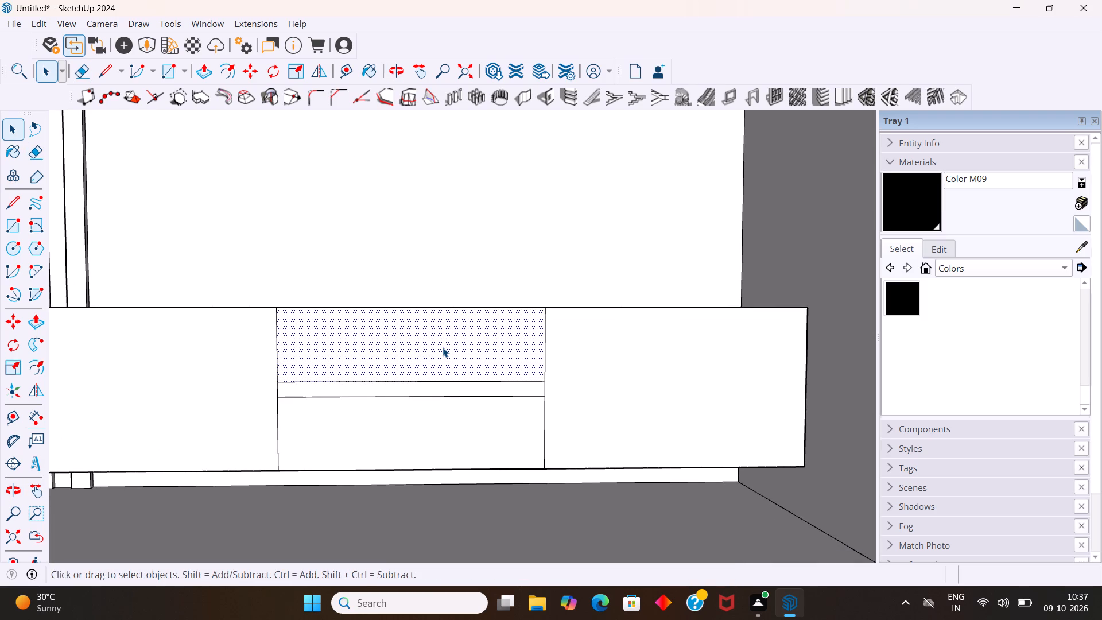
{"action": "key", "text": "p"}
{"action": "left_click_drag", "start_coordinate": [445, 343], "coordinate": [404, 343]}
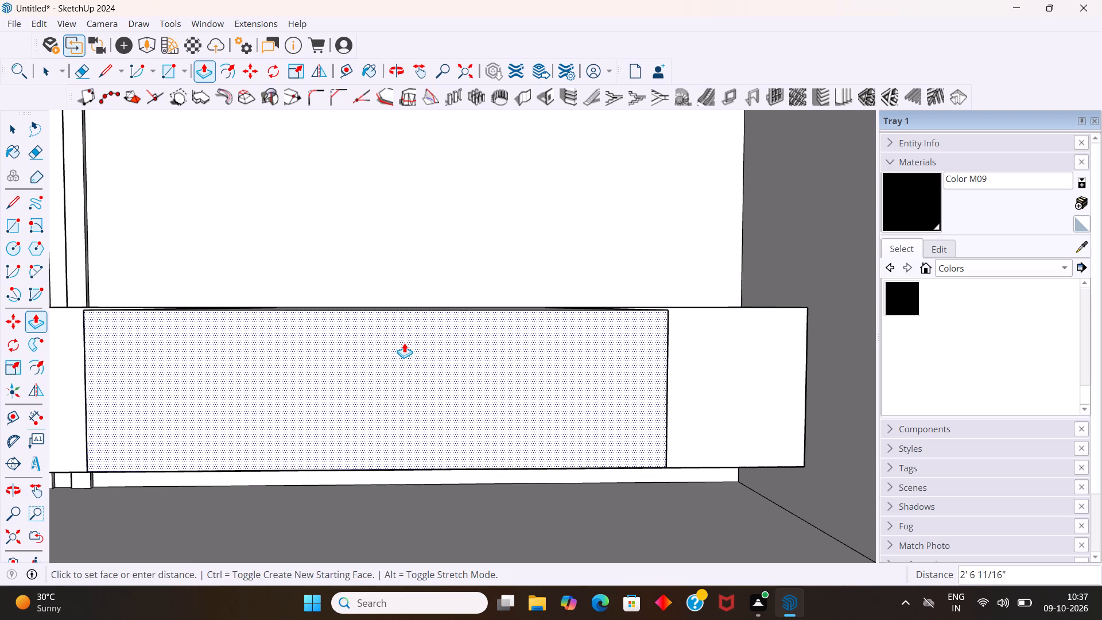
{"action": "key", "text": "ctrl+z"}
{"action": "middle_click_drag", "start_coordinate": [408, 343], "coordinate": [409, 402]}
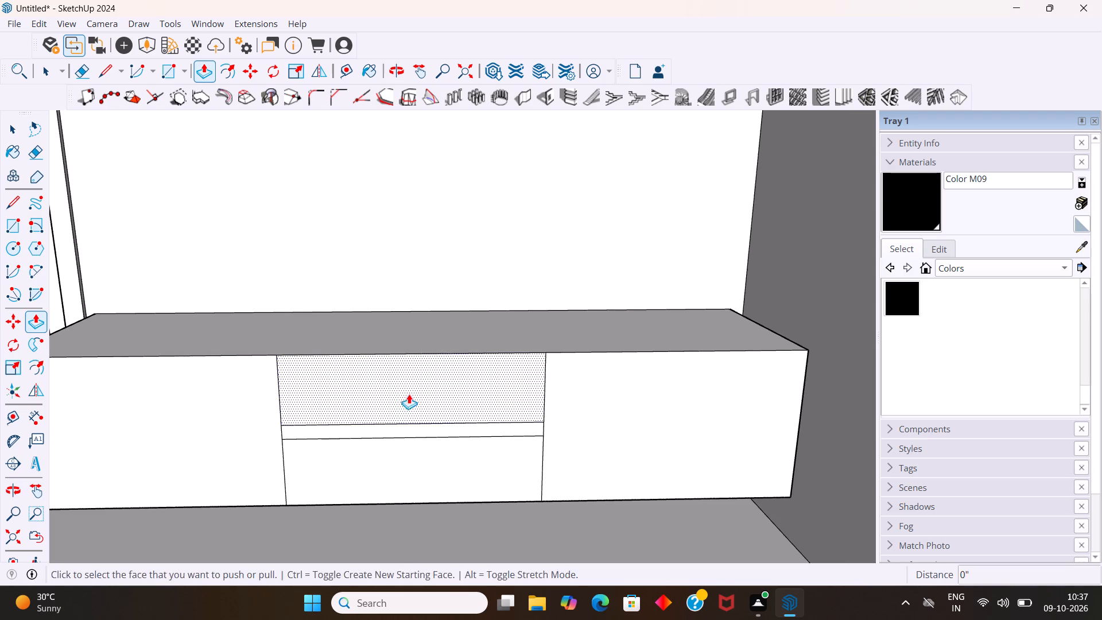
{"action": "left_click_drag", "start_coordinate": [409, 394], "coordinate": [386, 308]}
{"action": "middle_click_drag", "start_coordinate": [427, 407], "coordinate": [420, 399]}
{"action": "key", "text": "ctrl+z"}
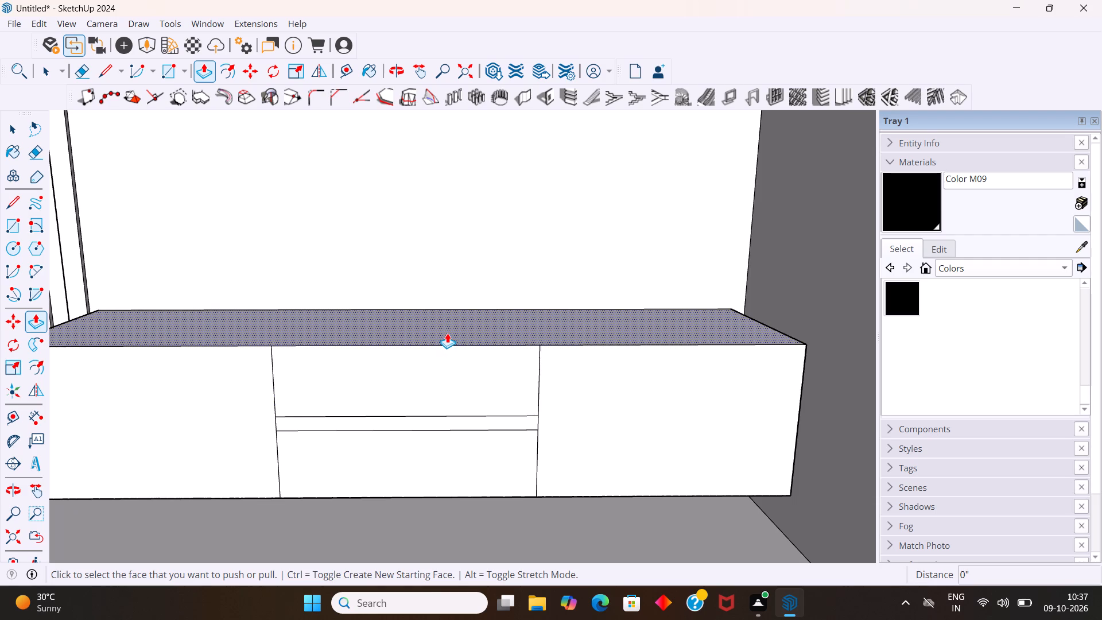
Push/Pull the low unit's top face up 1.5" as a new starting face to add a top slab.
{"action": "middle_click_drag", "start_coordinate": [451, 320], "coordinate": [456, 374]}
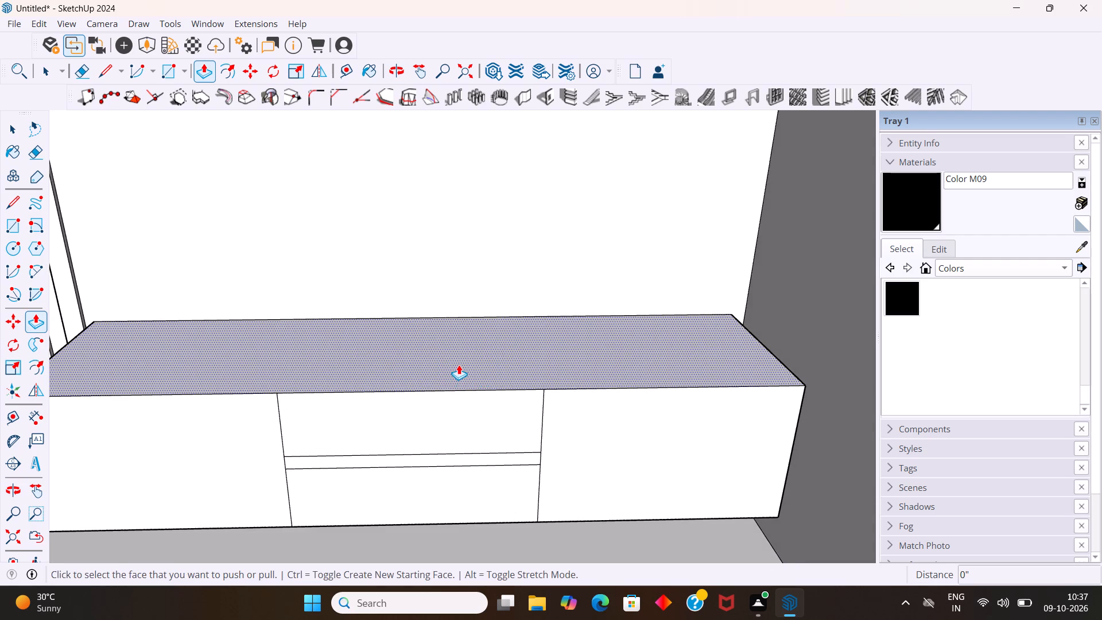
{"action": "left_click_drag", "start_coordinate": [461, 362], "coordinate": [461, 355]}
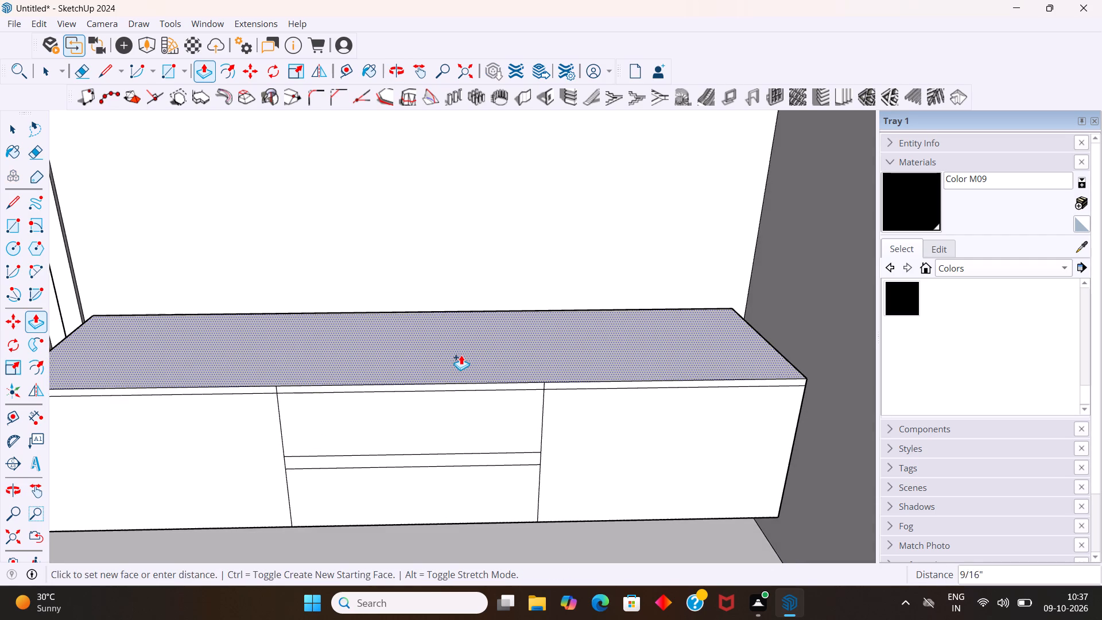
{"action": "left_click_drag", "start_coordinate": [461, 355], "coordinate": [462, 352]}
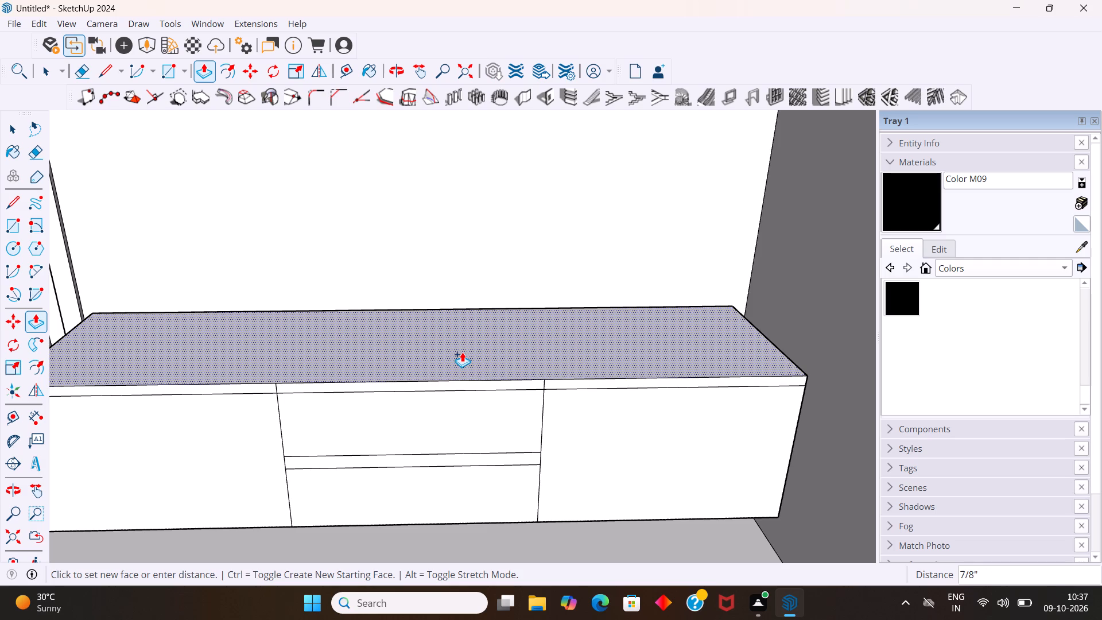
{"action": "left_click_drag", "start_coordinate": [462, 352], "coordinate": [467, 352]}
{"action": "key", "text": "1"}
{"action": "key", "text": "period"}
{"action": "key", "text": "5"}
{"action": "left_click_drag", "start_coordinate": [467, 352], "coordinate": [468, 352]}
{"action": "key", "text": "Return"}
{"action": "key", "text": "space"}
Push the middle section's upper face 16" inward to form an open compartment above the divider strip.
{"action": "scroll", "coordinate": [468, 354], "scroll_direction": "down", "scroll_amount": 4}
{"action": "scroll", "coordinate": [478, 433], "scroll_direction": "down", "scroll_amount": 1}
{"action": "middle_click_drag", "start_coordinate": [479, 455], "coordinate": [467, 408]}
{"action": "scroll", "coordinate": [464, 404], "scroll_direction": "up", "scroll_amount": 1}
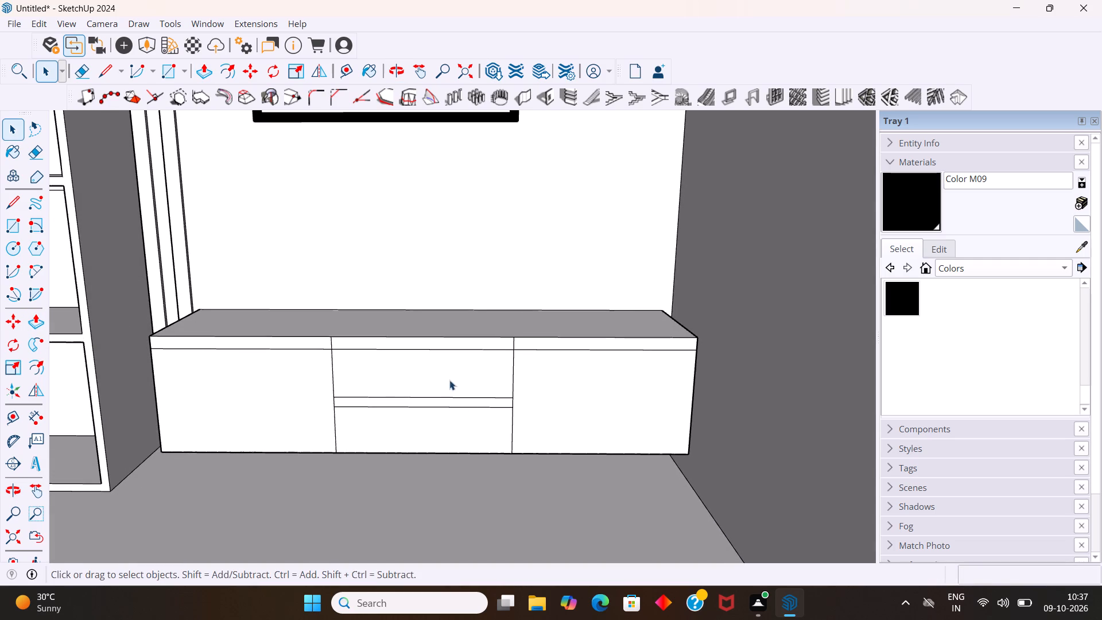
{"action": "left_click", "coordinate": [449, 377]}
{"action": "key", "text": "p"}
{"action": "left_click_drag", "start_coordinate": [449, 374], "coordinate": [449, 373]}
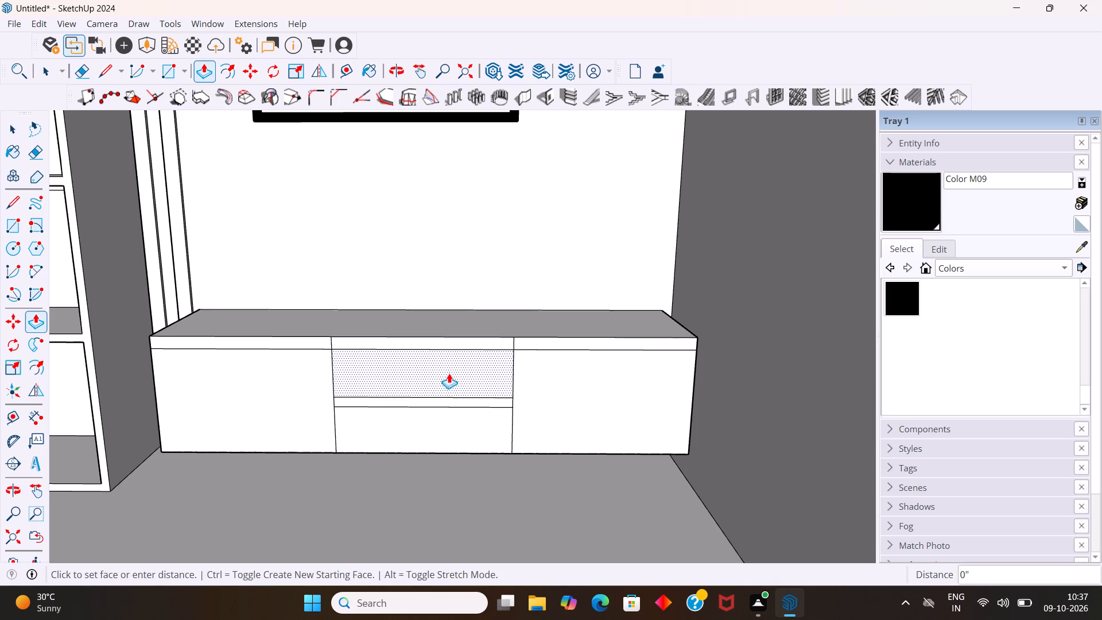
{"action": "left_click_drag", "start_coordinate": [449, 373], "coordinate": [420, 361]}
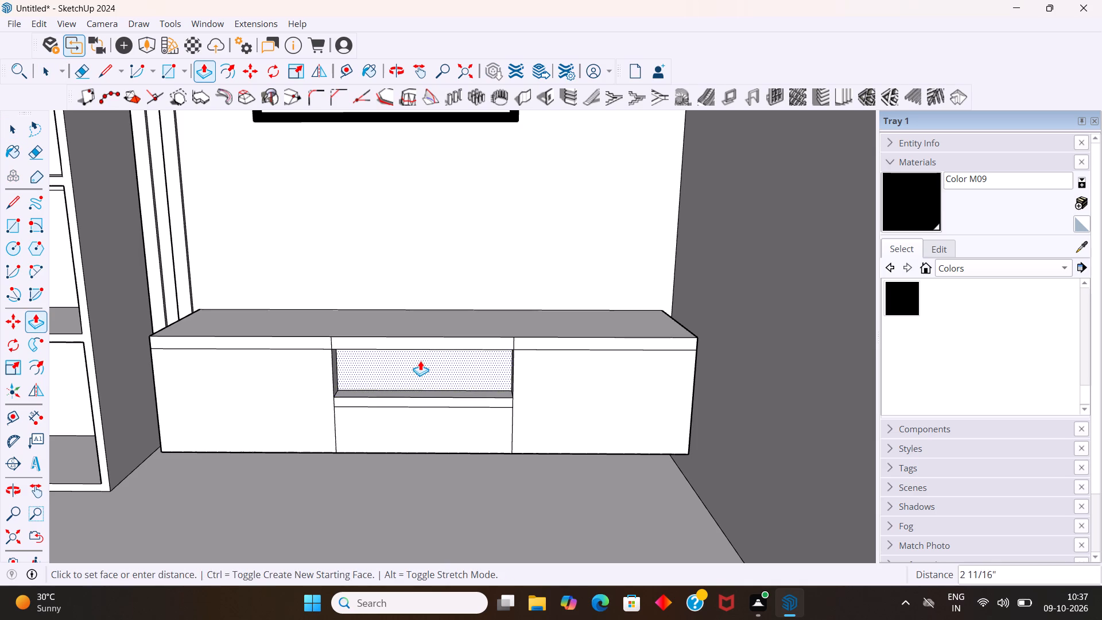
{"action": "left_click_drag", "start_coordinate": [420, 361], "coordinate": [421, 354]}
{"action": "key", "text": "1"}
{"action": "key", "text": "6"}
{"action": "key", "text": "Return"}
{"action": "left_click_drag", "start_coordinate": [429, 423], "coordinate": [421, 410]}
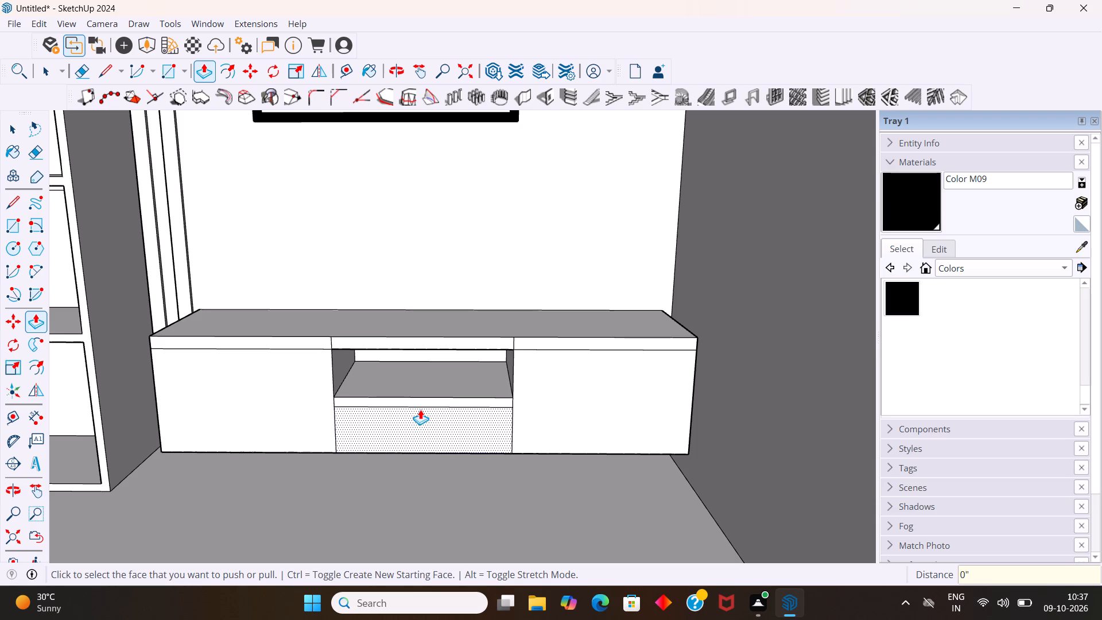
Push/Pull the low unit's underside down 1" as a new starting face to add a bottom slab.
{"action": "middle_click_drag", "start_coordinate": [422, 459], "coordinate": [413, 370]}
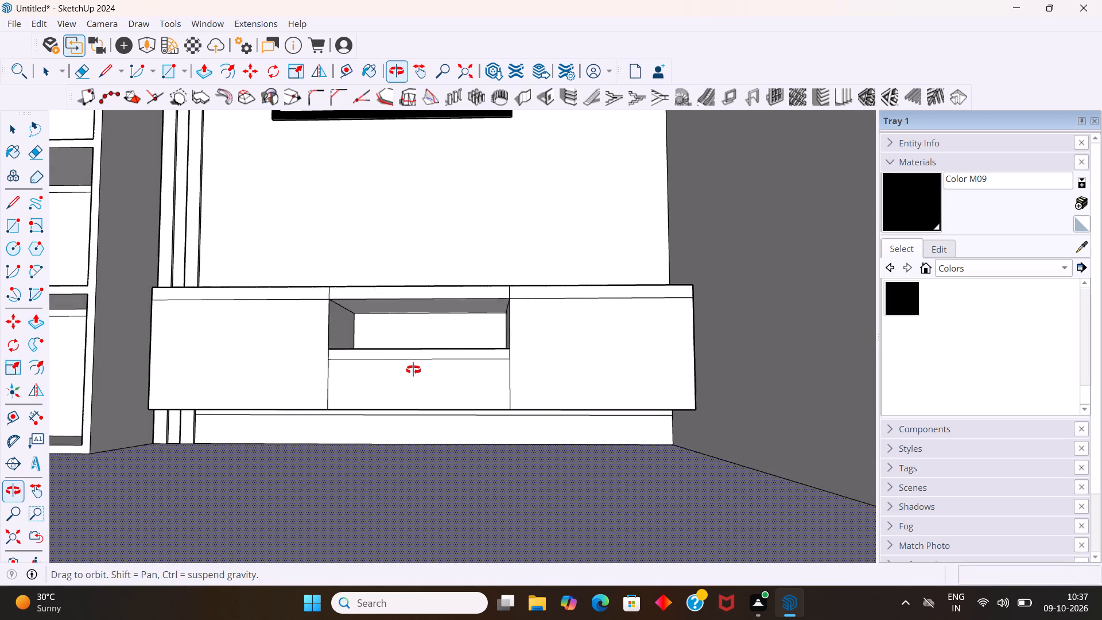
{"action": "middle_click_drag", "start_coordinate": [413, 370], "coordinate": [413, 369]}
{"action": "middle_click", "coordinate": [413, 369]}
{"action": "middle_click", "coordinate": [413, 369]}
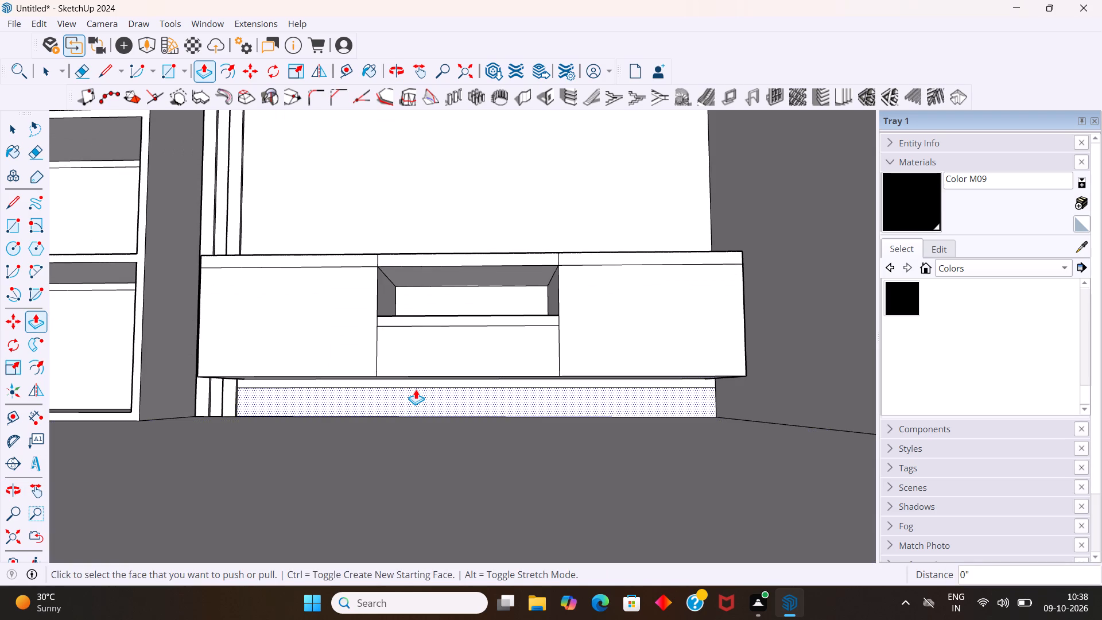
{"action": "scroll", "coordinate": [374, 382], "scroll_direction": "up", "scroll_amount": 3}
{"action": "middle_click_drag", "start_coordinate": [412, 365], "coordinate": [429, 373]}
{"action": "middle_click_drag", "start_coordinate": [440, 393], "coordinate": [432, 377]}
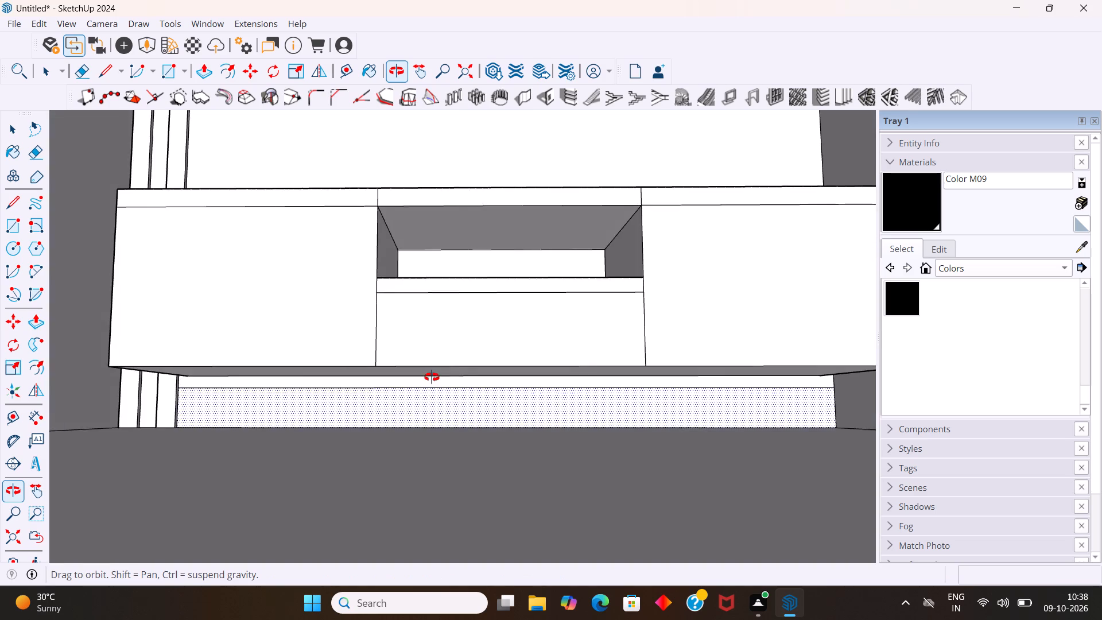
{"action": "middle_click_drag", "start_coordinate": [432, 377], "coordinate": [432, 377]}
{"action": "scroll", "coordinate": [432, 377], "scroll_direction": "up", "scroll_amount": 3}
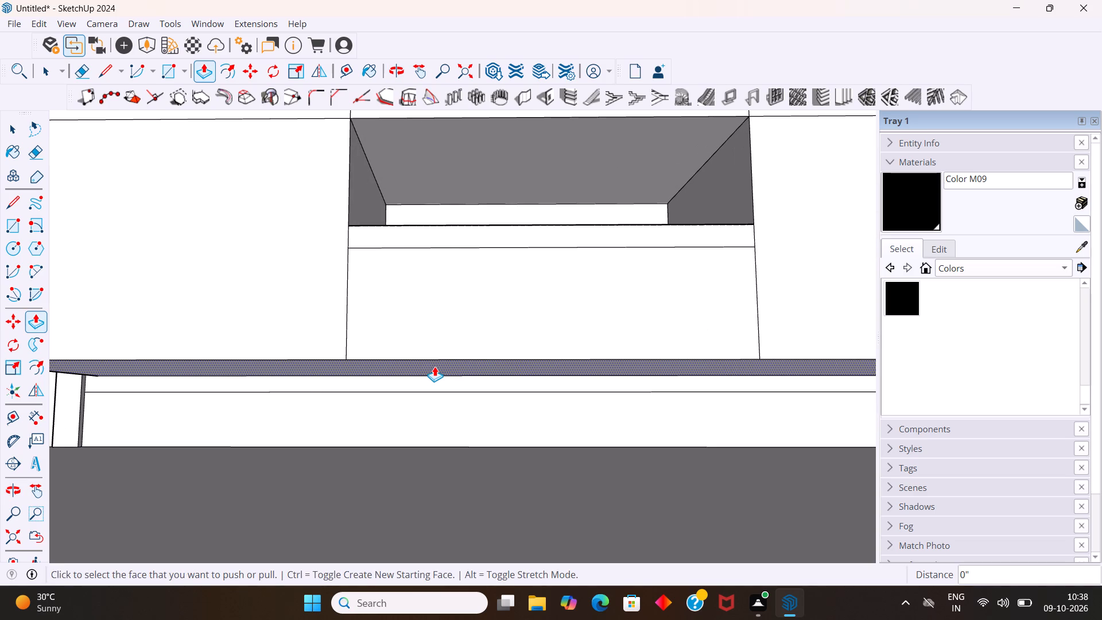
{"action": "left_click_drag", "start_coordinate": [434, 366], "coordinate": [436, 372]}
{"action": "key", "text": "1"}
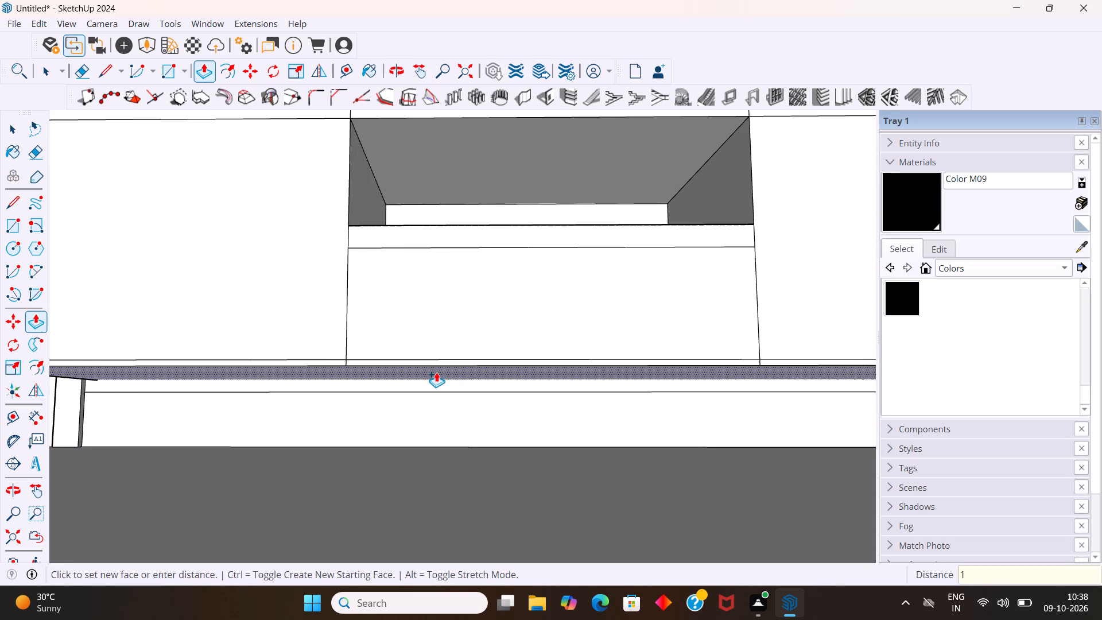
{"action": "left_click_drag", "start_coordinate": [436, 372], "coordinate": [437, 372]}
{"action": "key", "text": "Return"}
{"action": "key", "text": "space"}
Push the middle section's lower face 16" inward to form an open compartment below the divider strip.
{"action": "scroll", "coordinate": [432, 369], "scroll_direction": "down", "scroll_amount": 4}
{"action": "middle_click_drag", "start_coordinate": [432, 363], "coordinate": [437, 396]}
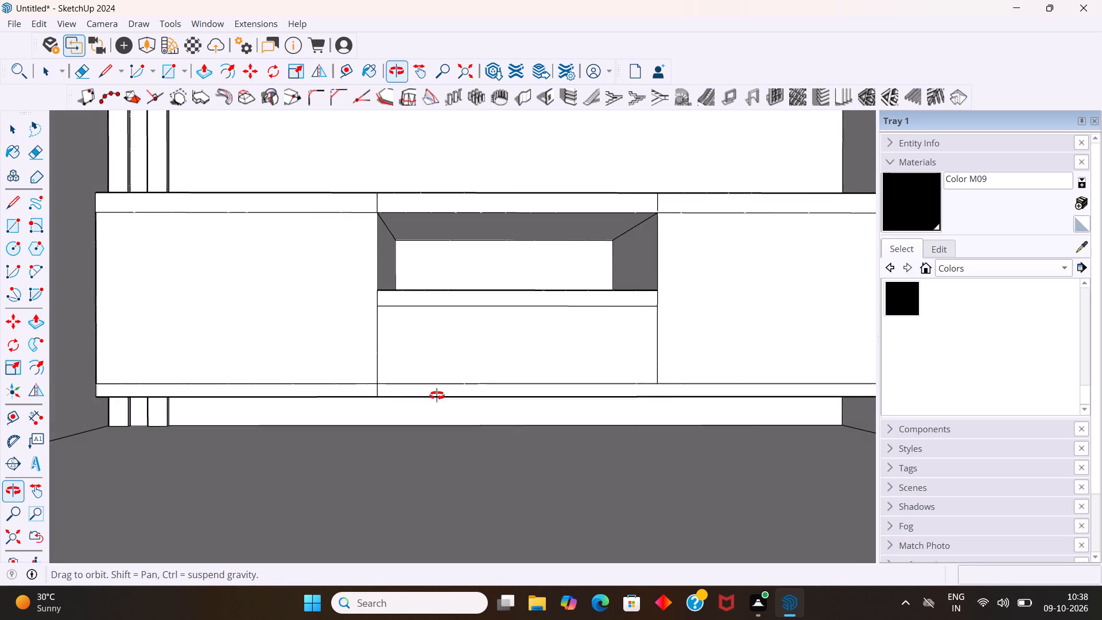
{"action": "middle_click_drag", "start_coordinate": [437, 396], "coordinate": [439, 404]}
{"action": "middle_click_drag", "start_coordinate": [479, 333], "coordinate": [479, 358]}
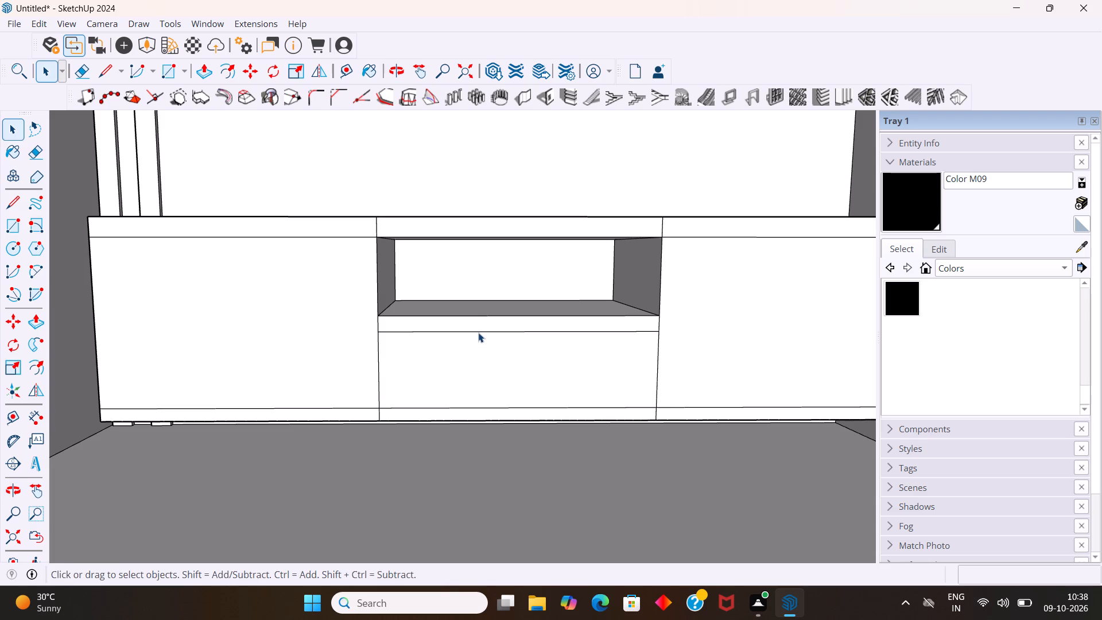
{"action": "scroll", "coordinate": [478, 330], "scroll_direction": "up", "scroll_amount": 3}
{"action": "left_click", "coordinate": [487, 360]}
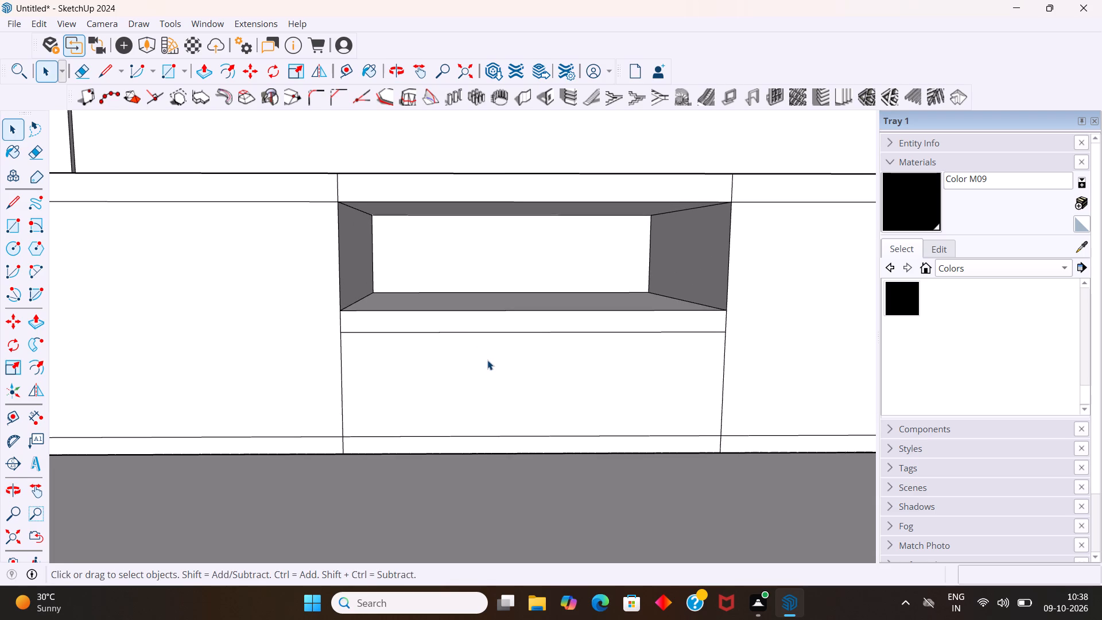
{"action": "key", "text": "p"}
{"action": "left_click_drag", "start_coordinate": [487, 362], "coordinate": [480, 351]}
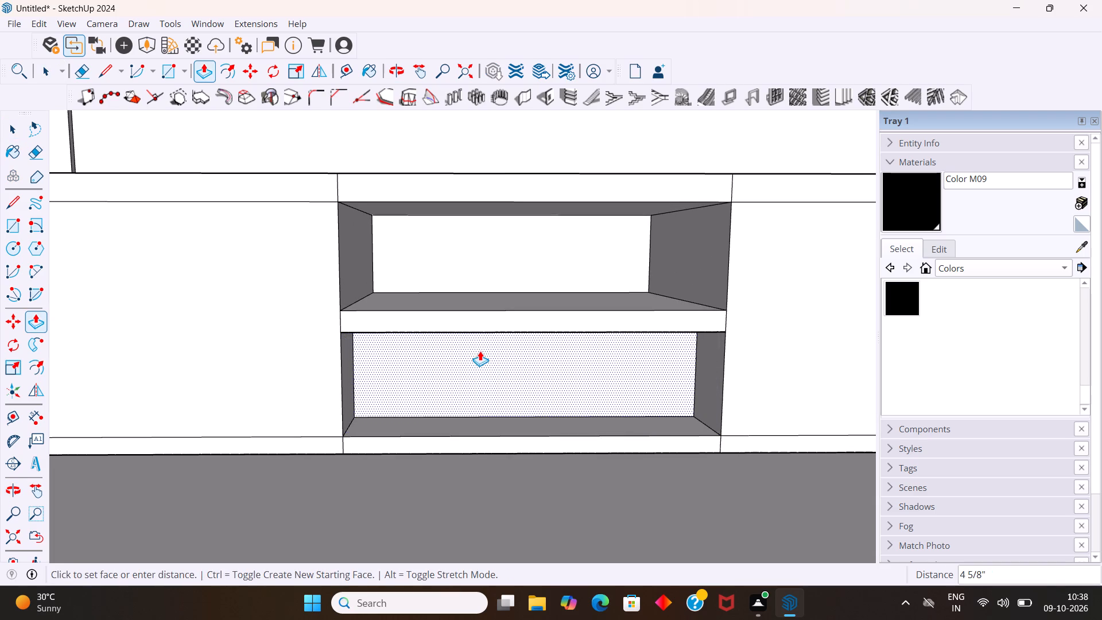
{"action": "left_click_drag", "start_coordinate": [480, 351], "coordinate": [480, 351]}
{"action": "key", "text": "1"}
{"action": "key", "text": "6"}
{"action": "key", "text": "Return"}
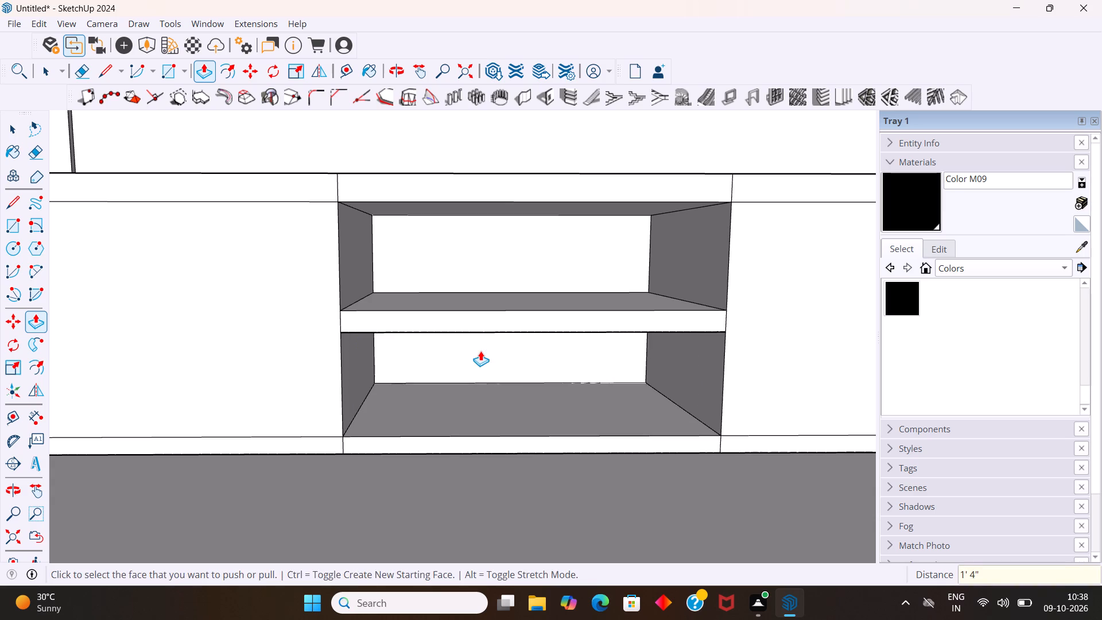
{"action": "key", "text": "space"}
Examine the low unit's open middle compartments and slabs up close and against the shelving and panel.
{"action": "scroll", "coordinate": [580, 384], "scroll_direction": "up", "scroll_amount": 3}
{"action": "middle_click_drag", "start_coordinate": [583, 381], "coordinate": [589, 400]}
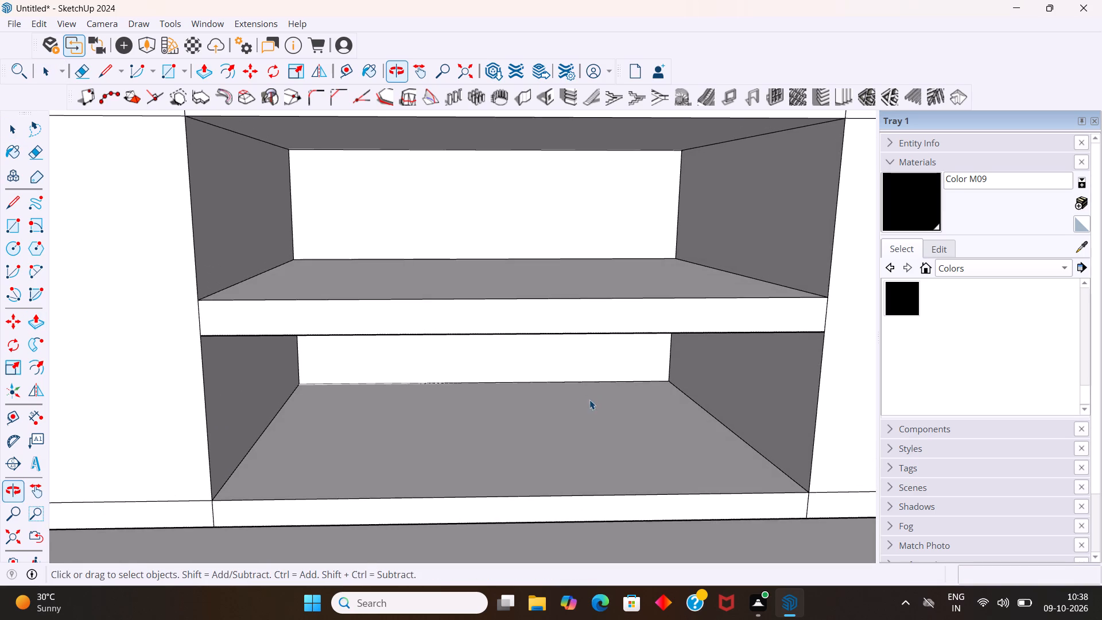
{"action": "scroll", "coordinate": [589, 396], "scroll_direction": "down", "scroll_amount": 12}
{"action": "middle_click_drag", "start_coordinate": [541, 404], "coordinate": [398, 444]}
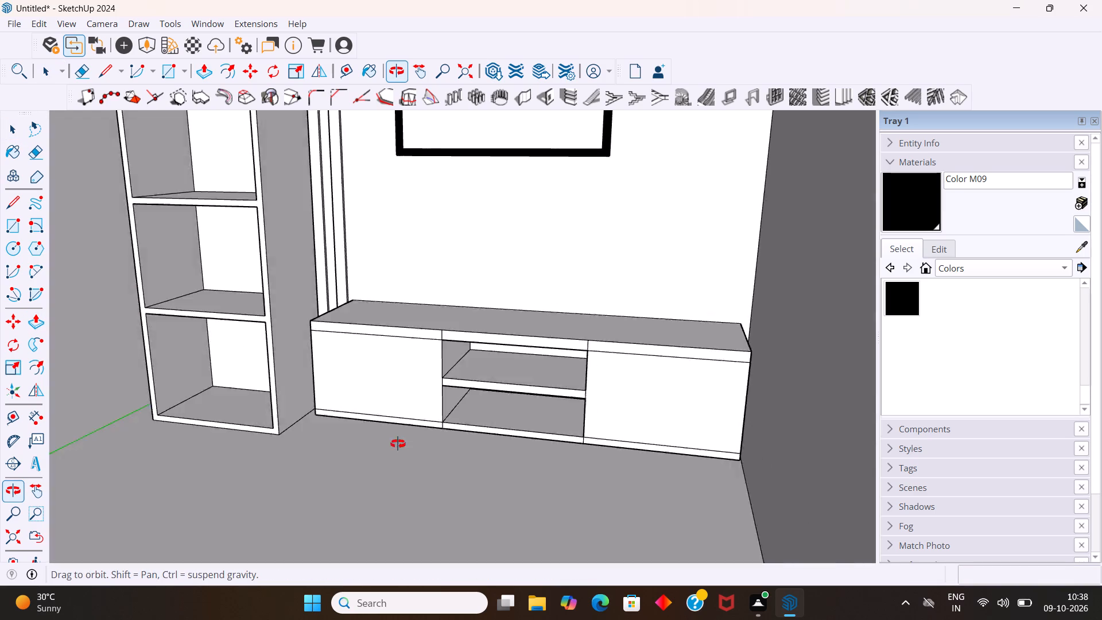
{"action": "middle_click_drag", "start_coordinate": [398, 444], "coordinate": [485, 440]}
{"action": "scroll", "coordinate": [479, 408], "scroll_direction": "down", "scroll_amount": 4}
{"action": "middle_click_drag", "start_coordinate": [454, 411], "coordinate": [475, 380]}
{"action": "scroll", "coordinate": [461, 404], "scroll_direction": "up", "scroll_amount": 1}
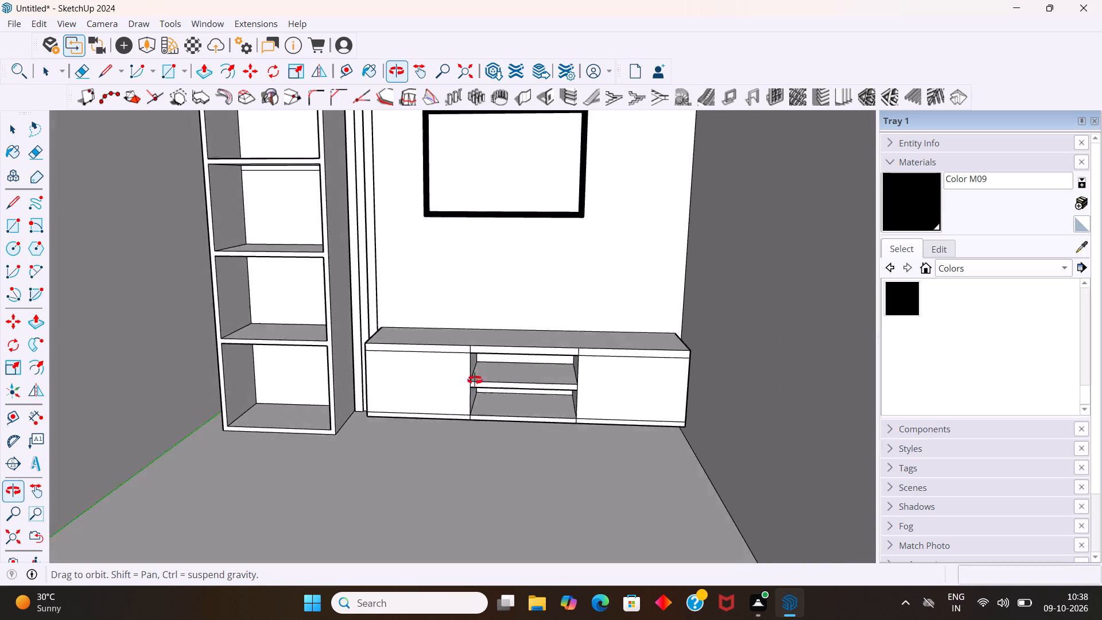
{"action": "middle_click_drag", "start_coordinate": [475, 380], "coordinate": [495, 338]}
{"action": "scroll", "coordinate": [525, 393], "scroll_direction": "up", "scroll_amount": 3}
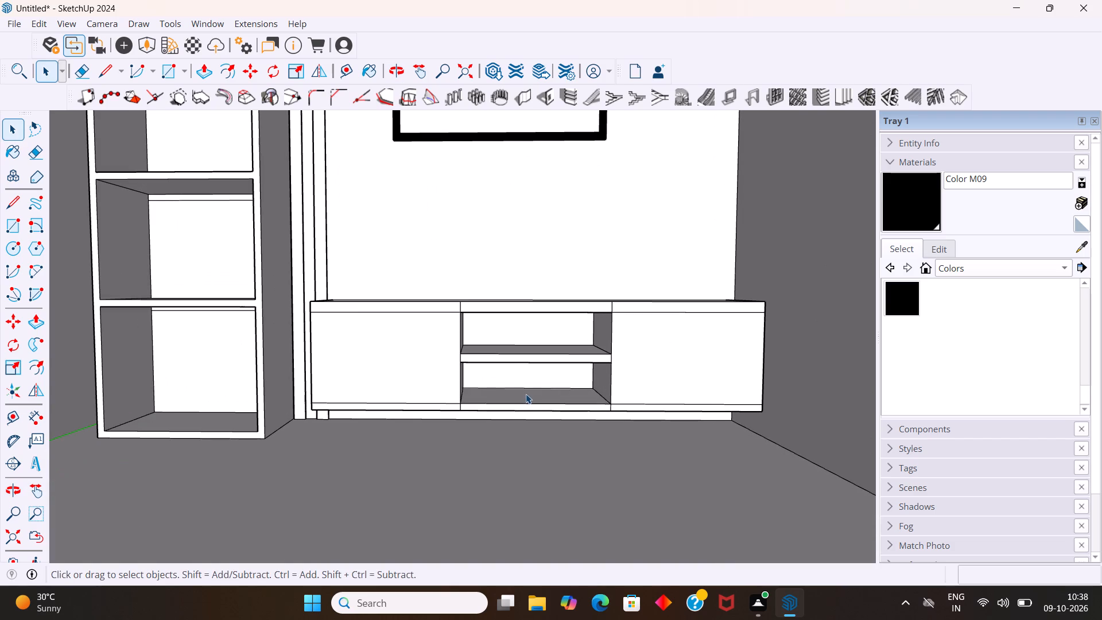
{"action": "scroll", "coordinate": [521, 398], "scroll_direction": "up", "scroll_amount": 2}
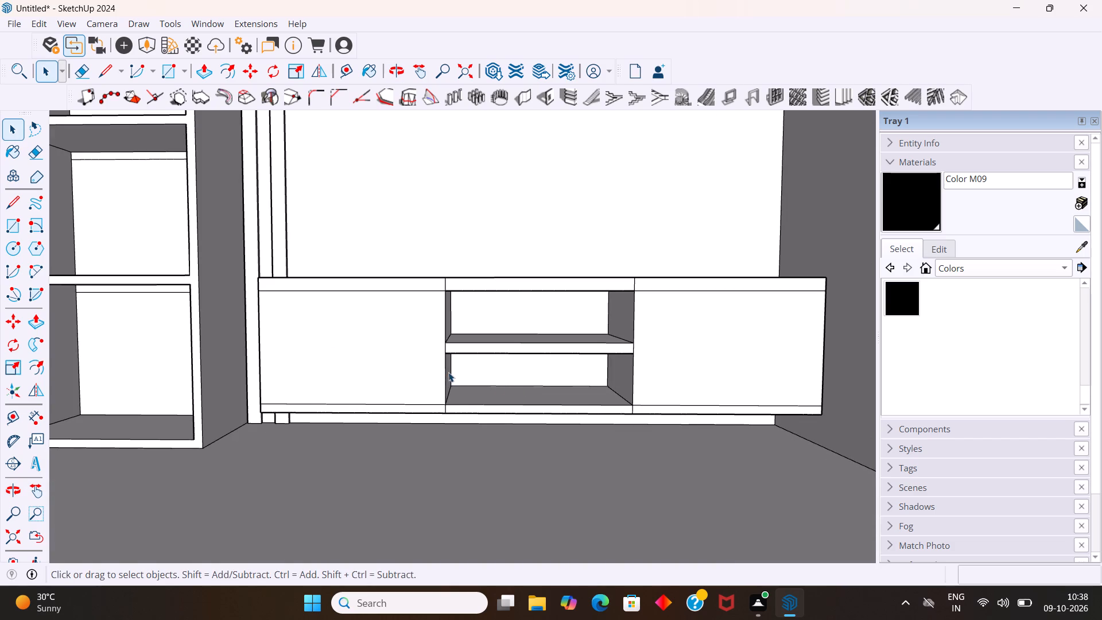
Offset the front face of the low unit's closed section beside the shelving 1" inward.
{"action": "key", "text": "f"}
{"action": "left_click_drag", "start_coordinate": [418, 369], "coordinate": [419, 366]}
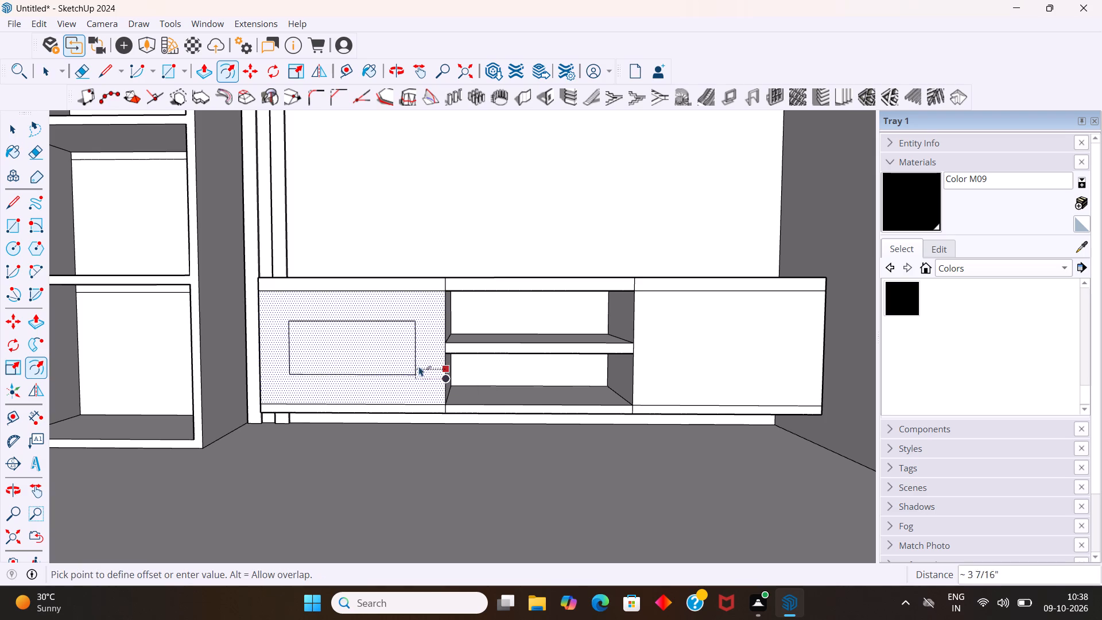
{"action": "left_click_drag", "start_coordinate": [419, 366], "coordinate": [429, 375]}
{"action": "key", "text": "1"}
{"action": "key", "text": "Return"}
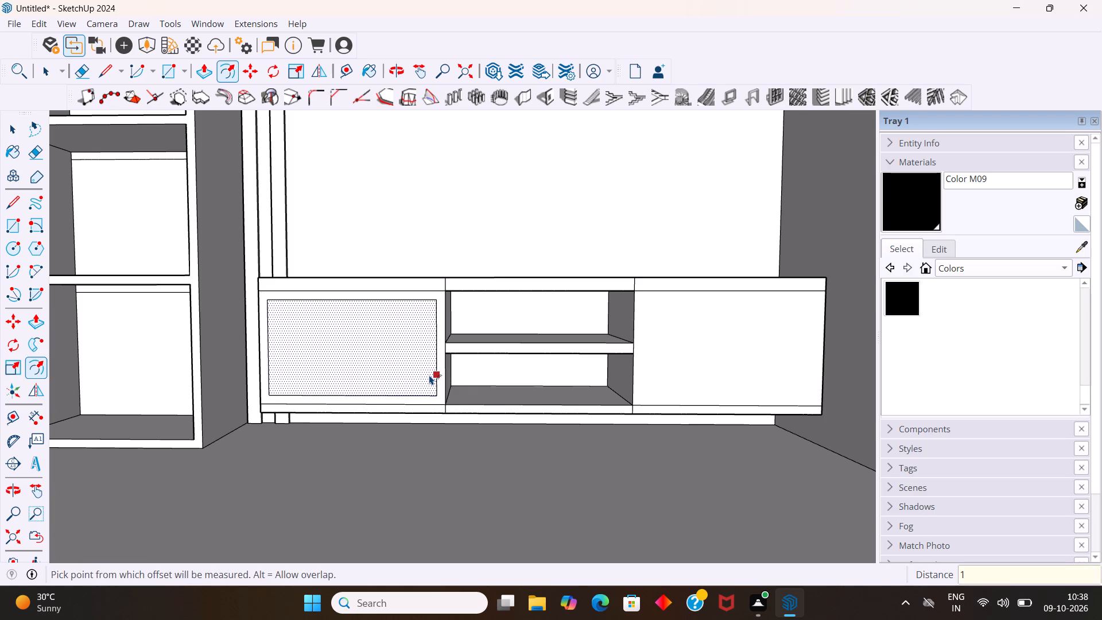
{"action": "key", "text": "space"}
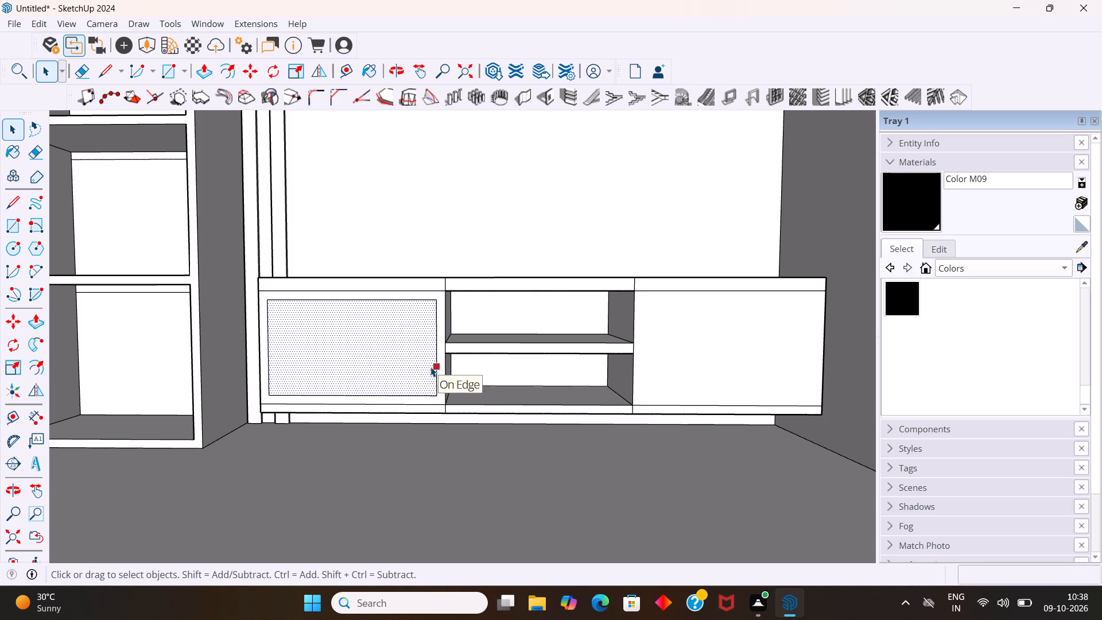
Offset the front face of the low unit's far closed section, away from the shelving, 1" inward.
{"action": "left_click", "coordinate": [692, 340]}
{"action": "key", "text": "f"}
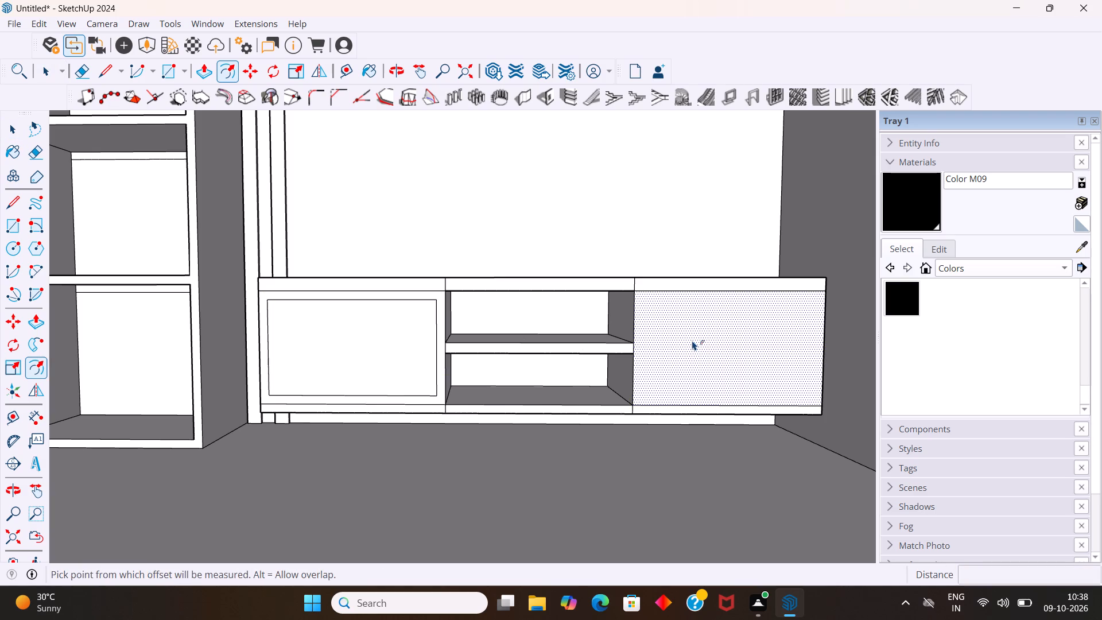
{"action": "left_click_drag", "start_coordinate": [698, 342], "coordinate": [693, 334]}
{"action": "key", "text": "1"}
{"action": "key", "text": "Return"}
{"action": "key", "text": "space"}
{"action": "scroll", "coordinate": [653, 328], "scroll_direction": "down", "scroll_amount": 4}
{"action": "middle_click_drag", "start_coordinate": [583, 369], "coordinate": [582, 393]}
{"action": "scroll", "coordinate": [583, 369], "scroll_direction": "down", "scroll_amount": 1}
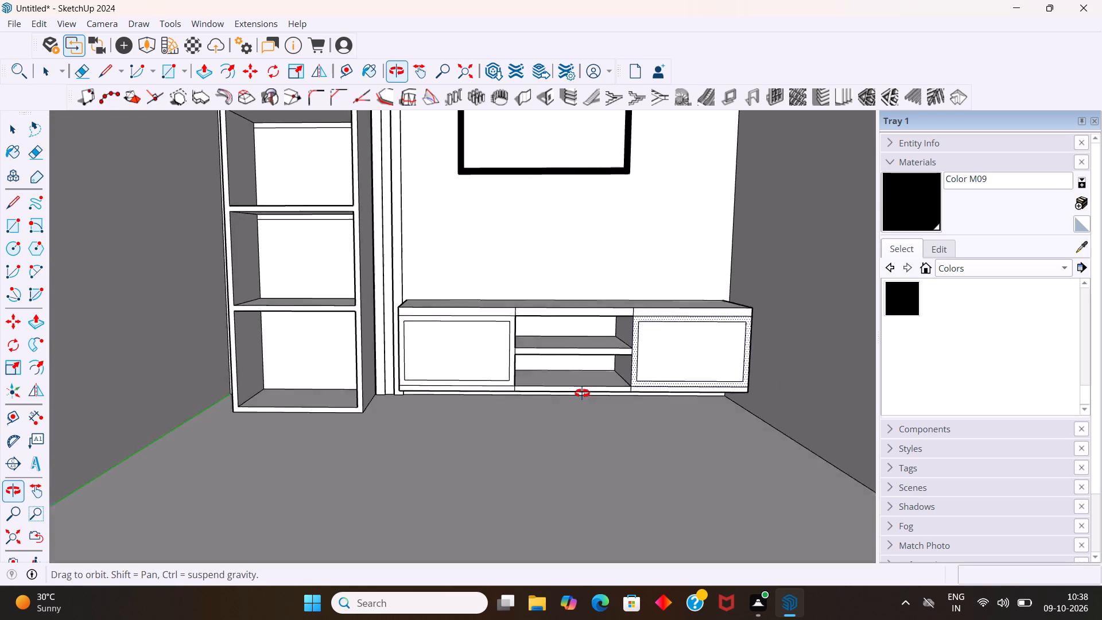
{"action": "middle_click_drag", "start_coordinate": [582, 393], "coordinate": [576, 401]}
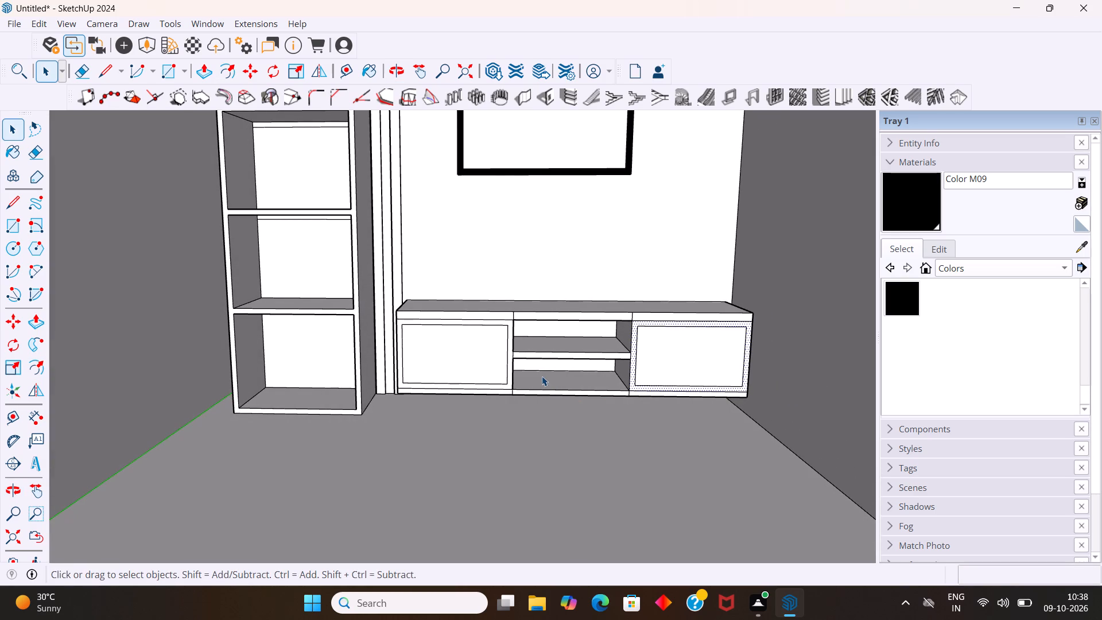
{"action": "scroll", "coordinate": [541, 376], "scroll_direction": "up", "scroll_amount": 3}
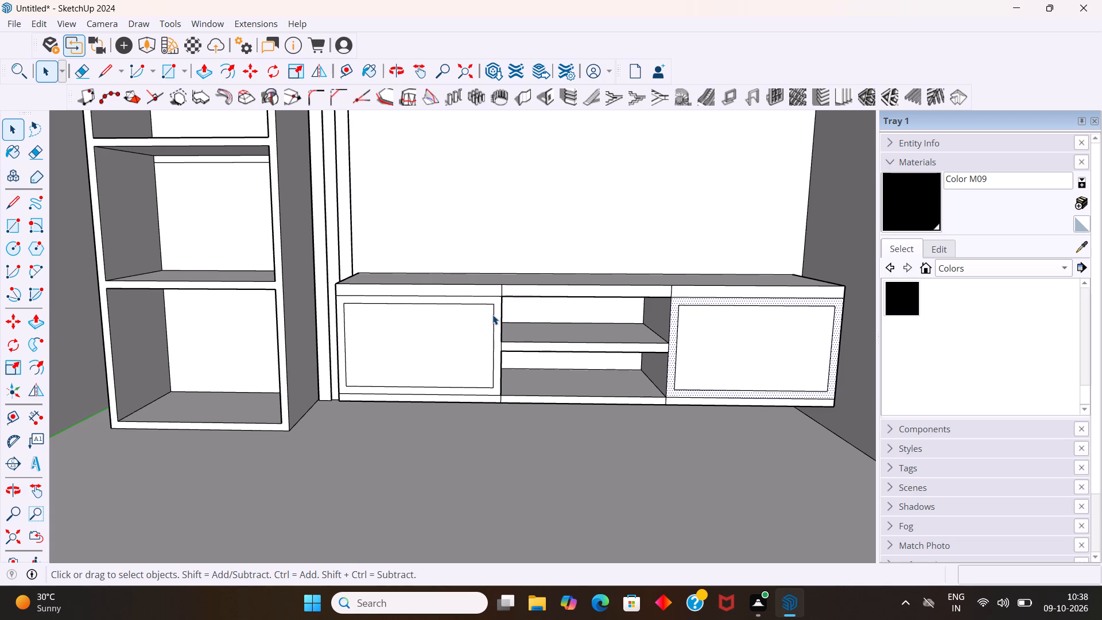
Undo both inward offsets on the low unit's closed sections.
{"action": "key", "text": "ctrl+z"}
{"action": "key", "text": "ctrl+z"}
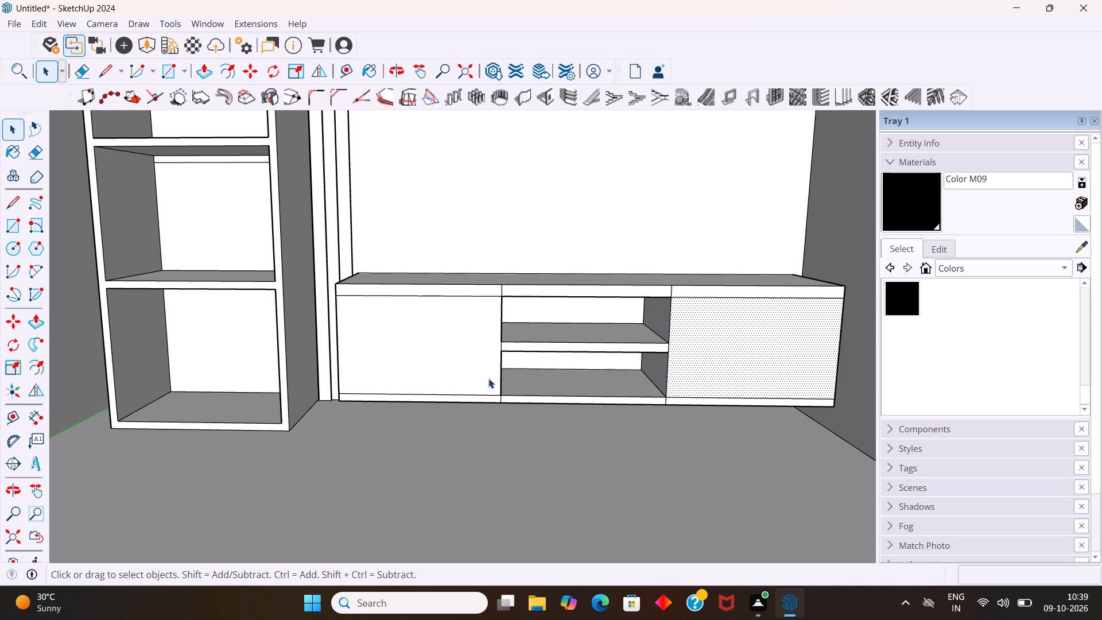
Copy the outer vertical edge of the closed section beside the shelving 1" inward across its front face.
{"action": "scroll", "coordinate": [502, 335], "scroll_direction": "up", "scroll_amount": 3}
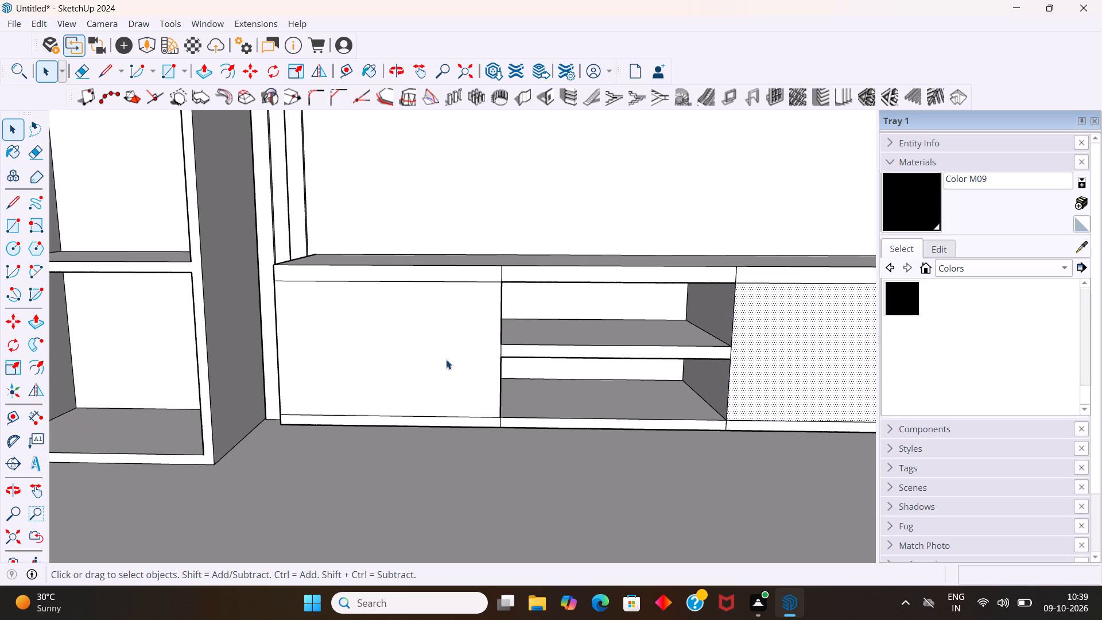
{"action": "left_click", "coordinate": [277, 342]}
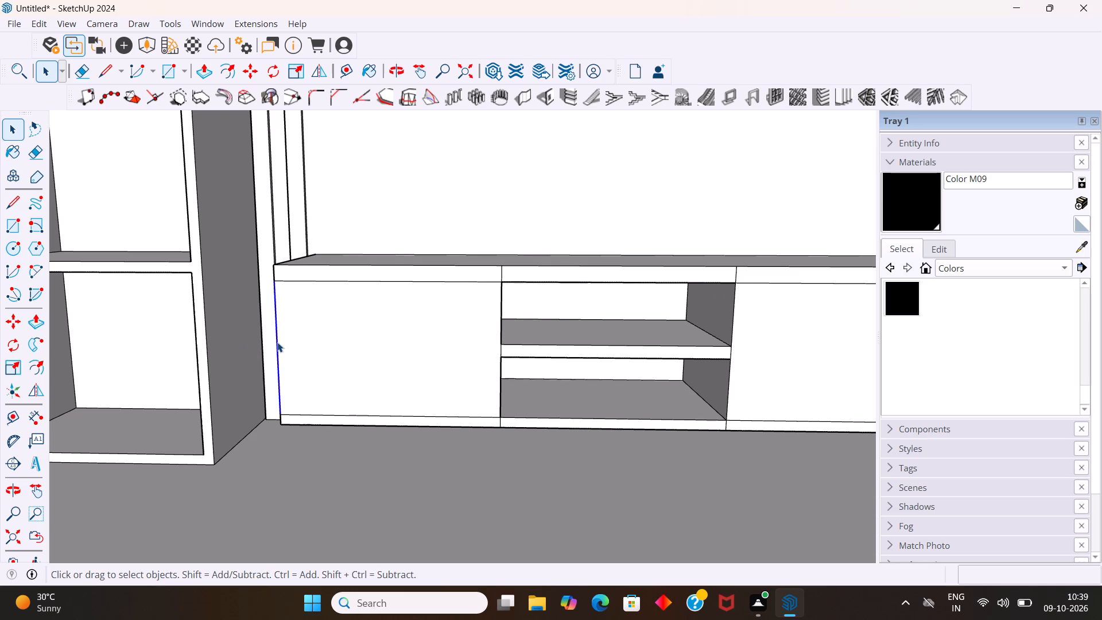
{"action": "key", "text": "m"}
{"action": "left_click", "coordinate": [274, 284]}
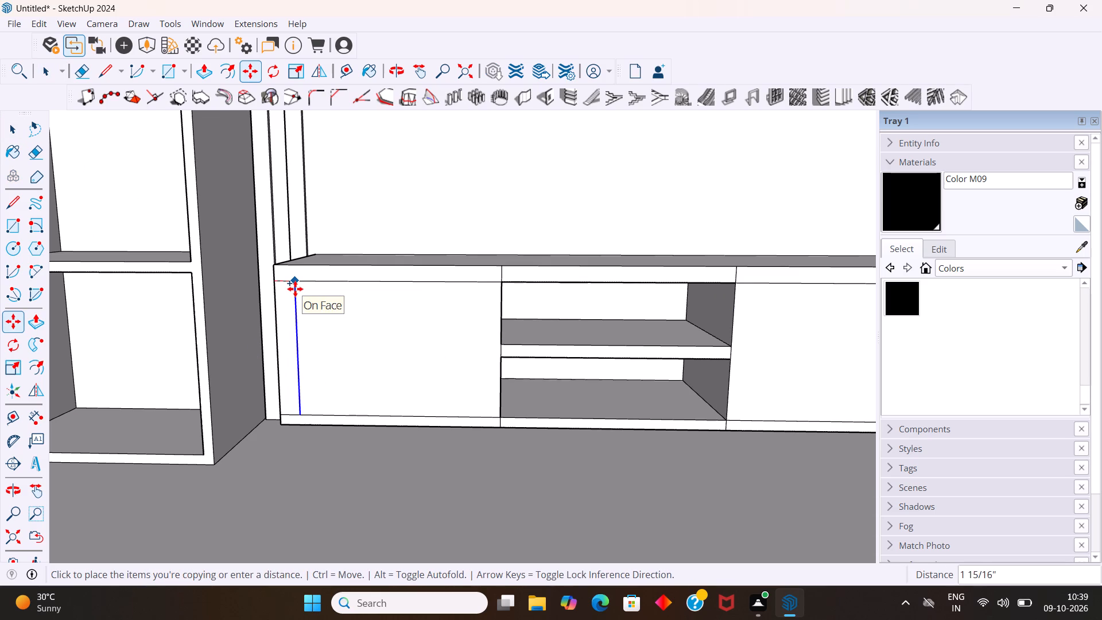
{"action": "key", "text": "1"}
{"action": "key", "text": "Return"}
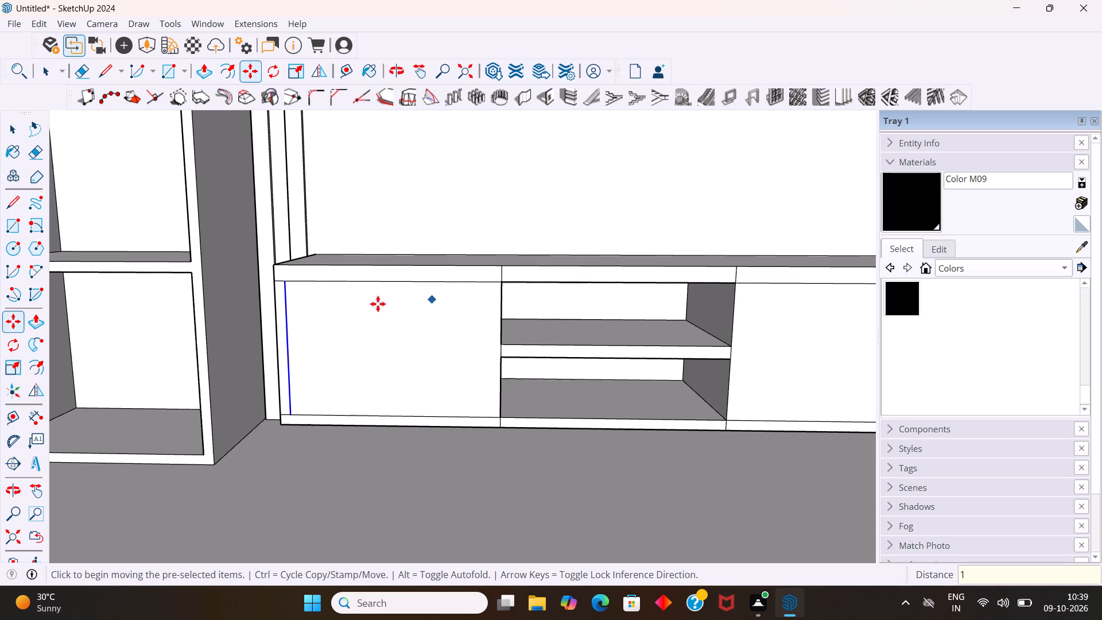
Copy that vertical line onto the section's edge beside the open compartments, and copy it 1" back into the section's front face.
{"action": "left_click", "coordinate": [286, 282]}
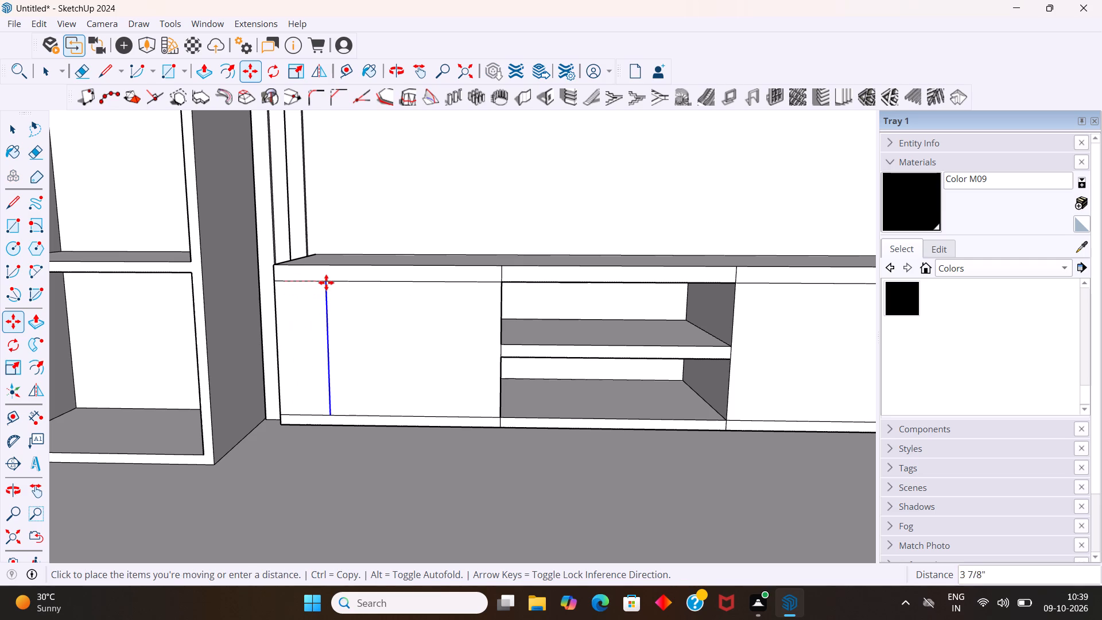
{"action": "scroll", "coordinate": [426, 284], "scroll_direction": "up", "scroll_amount": 3}
{"action": "scroll", "coordinate": [504, 281], "scroll_direction": "up", "scroll_amount": 1}
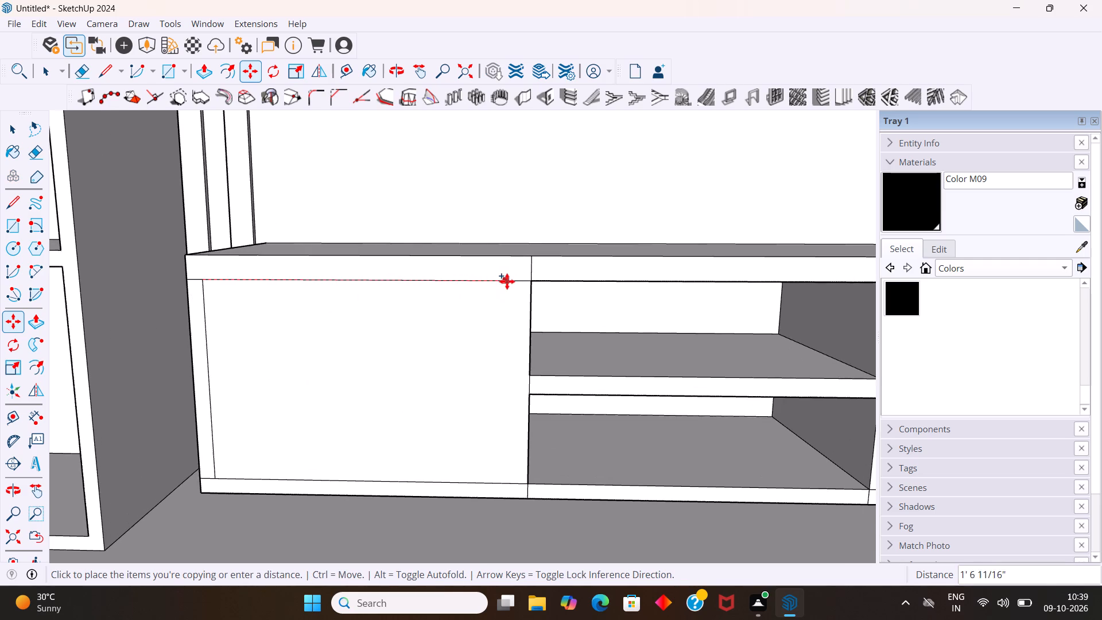
{"action": "scroll", "coordinate": [513, 282], "scroll_direction": "up", "scroll_amount": 2}
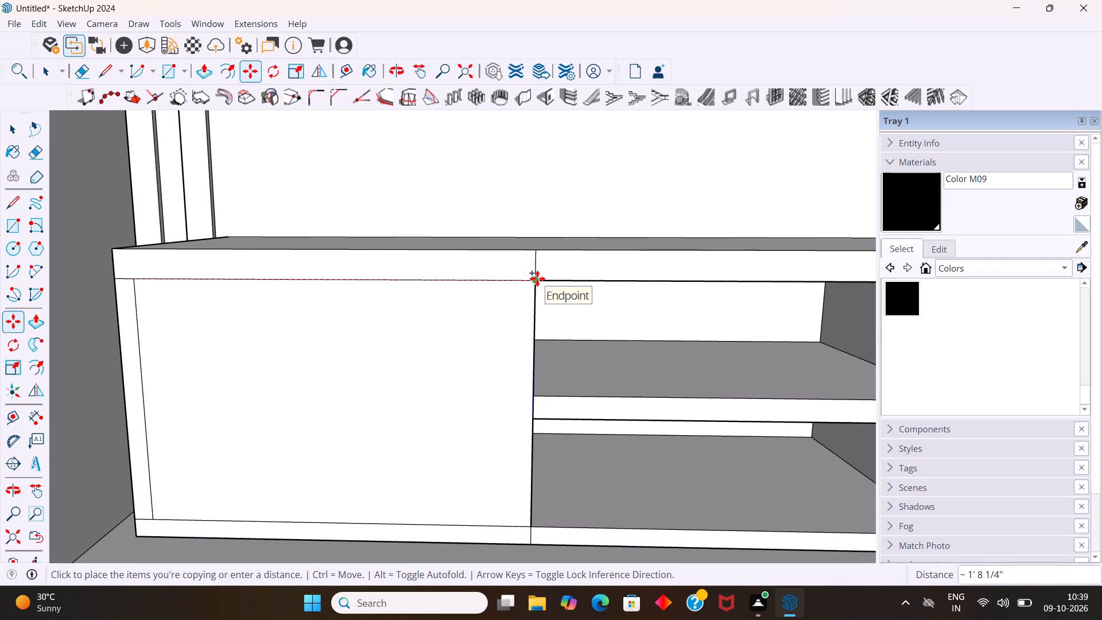
{"action": "middle_click_drag", "start_coordinate": [537, 278], "coordinate": [378, 279]}
{"action": "scroll", "coordinate": [378, 279], "scroll_direction": "up", "scroll_amount": 1}
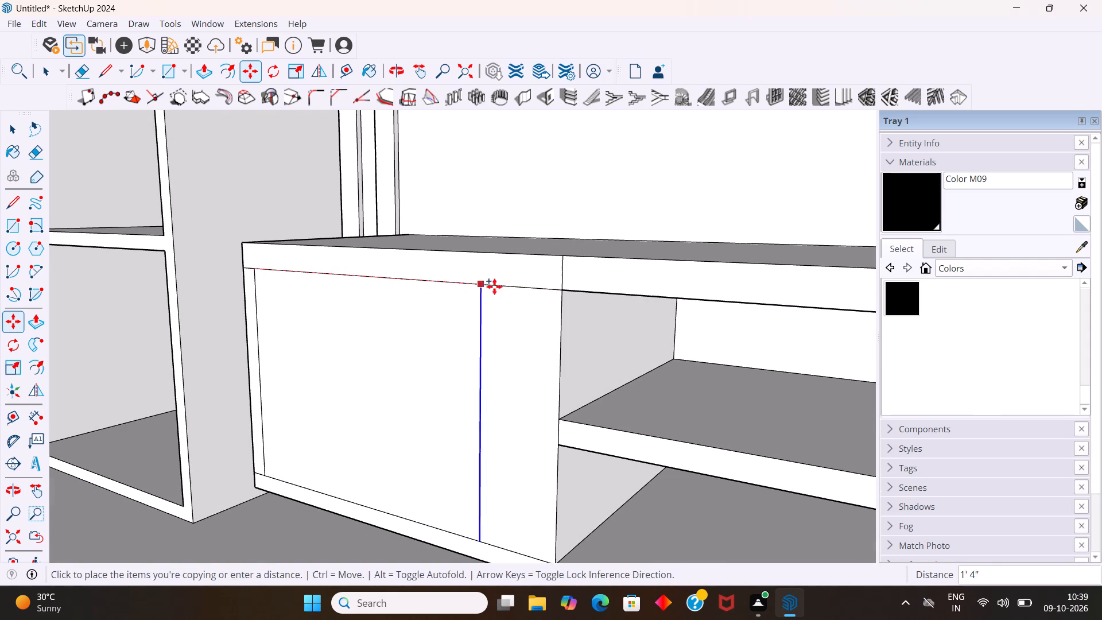
{"action": "left_click", "coordinate": [562, 293]}
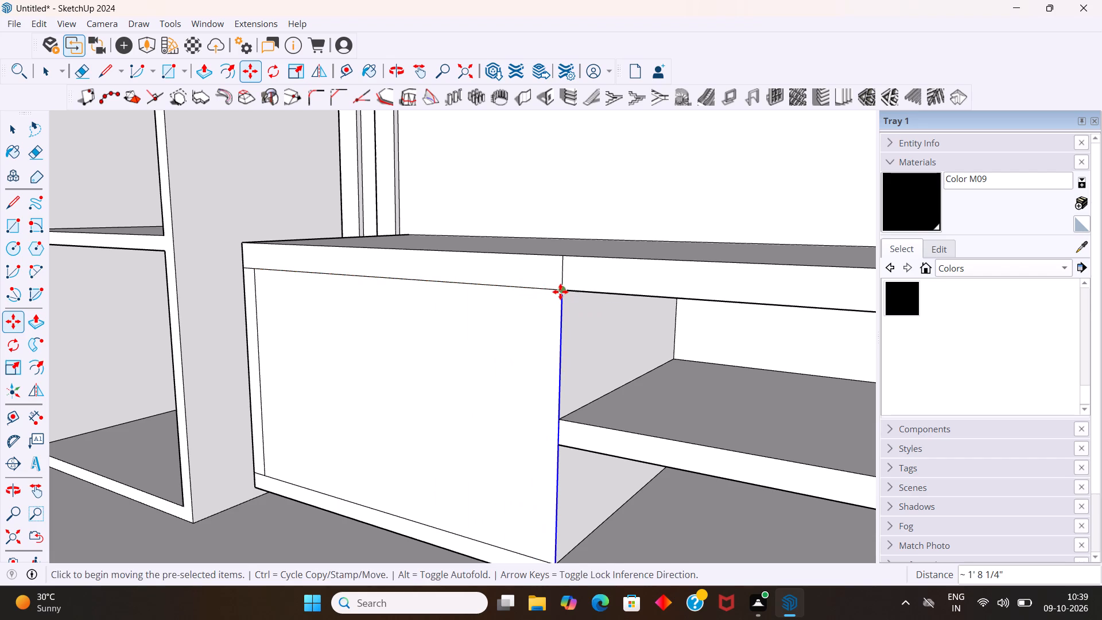
{"action": "left_click", "coordinate": [560, 292]}
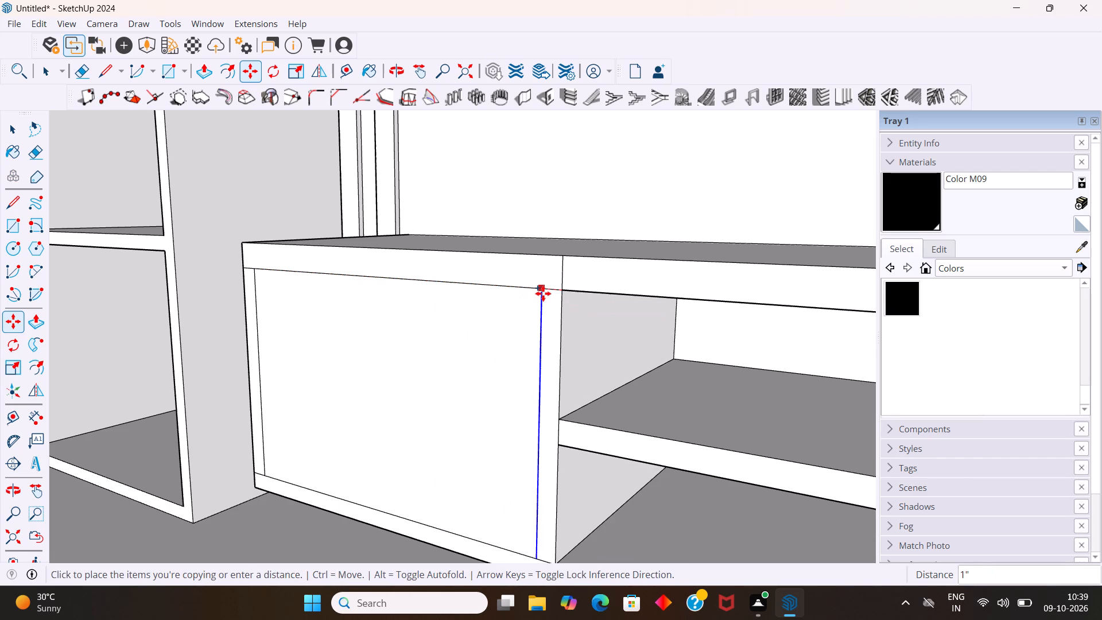
{"action": "key", "text": "1"}
{"action": "key", "text": "Return"}
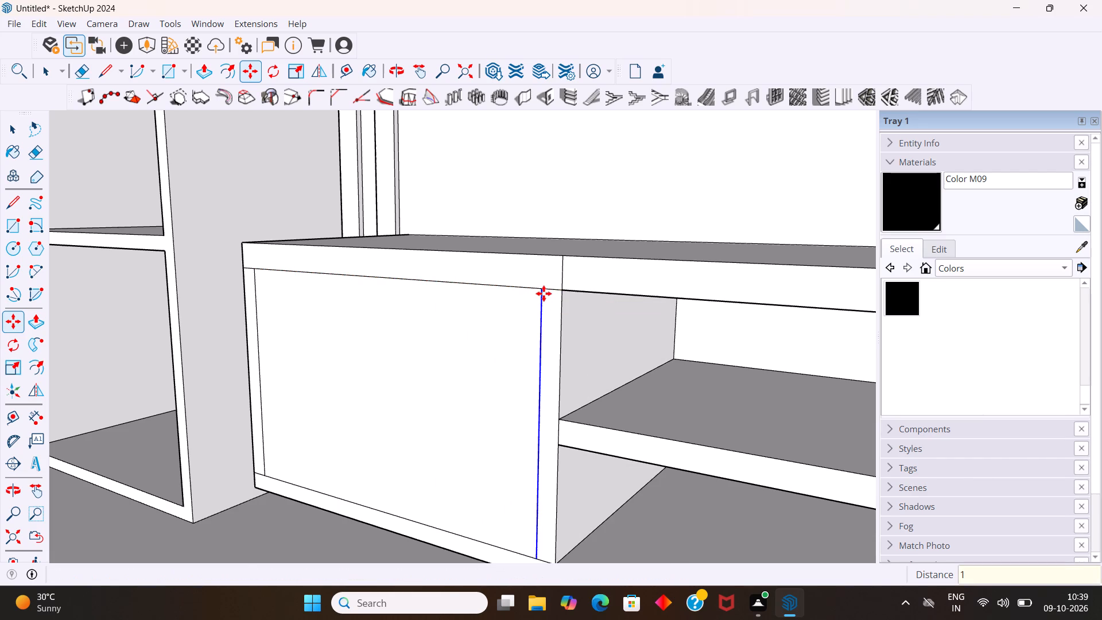
{"action": "key", "text": "space"}
Copy the outer vertical edge of the far closed section, away from the shelving, 1" inward across its front face.
{"action": "middle_click_drag", "start_coordinate": [545, 294], "coordinate": [624, 319]}
{"action": "scroll", "coordinate": [599, 313], "scroll_direction": "down", "scroll_amount": 9}
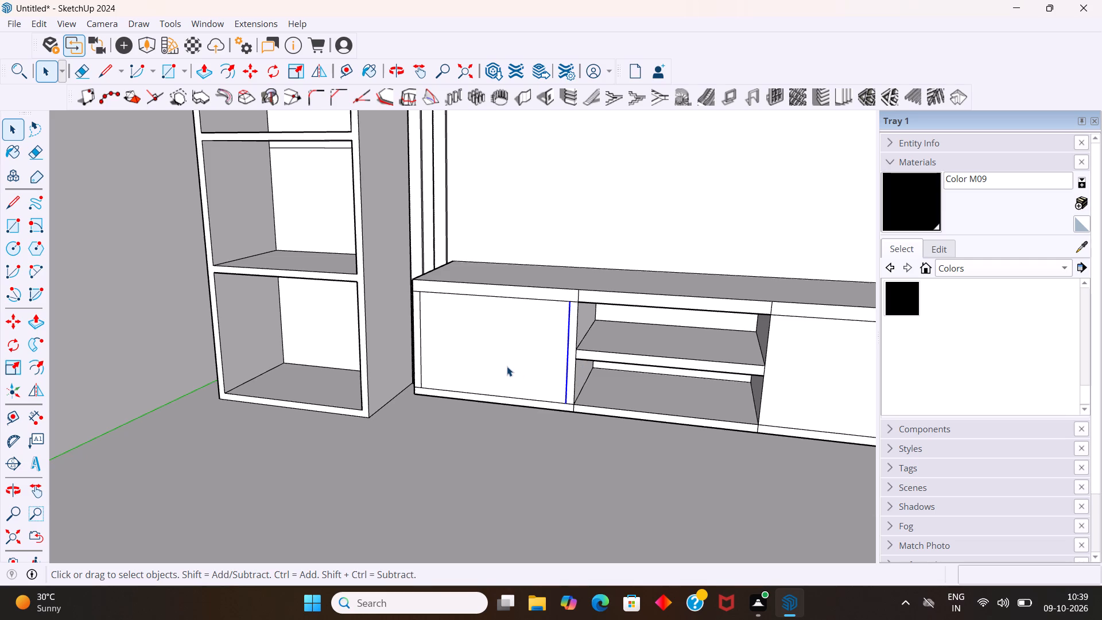
{"action": "middle_click_drag", "start_coordinate": [506, 366], "coordinate": [500, 334]}
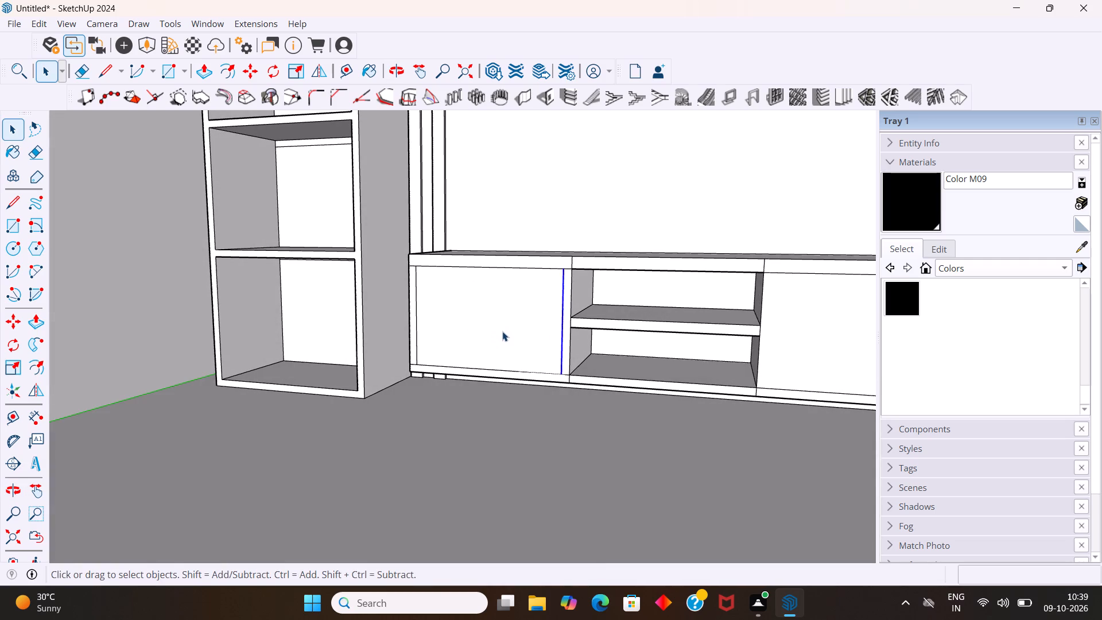
{"action": "scroll", "coordinate": [561, 336], "scroll_direction": "down", "scroll_amount": 7}
{"action": "scroll", "coordinate": [775, 346], "scroll_direction": "up", "scroll_amount": 6}
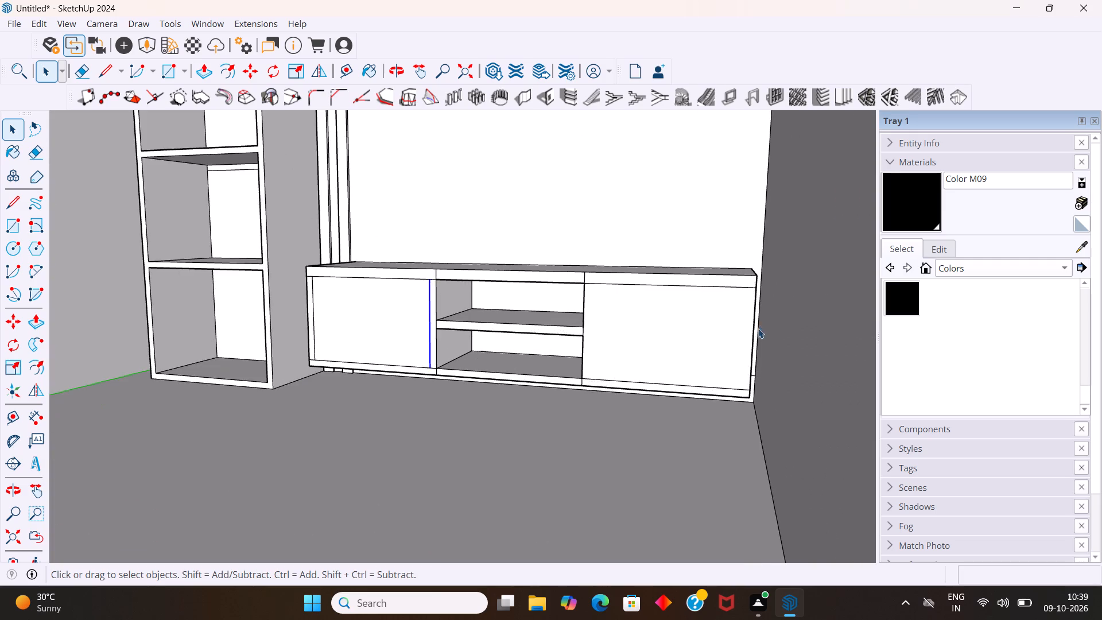
{"action": "scroll", "coordinate": [757, 334], "scroll_direction": "up", "scroll_amount": 8}
{"action": "left_click", "coordinate": [747, 334]}
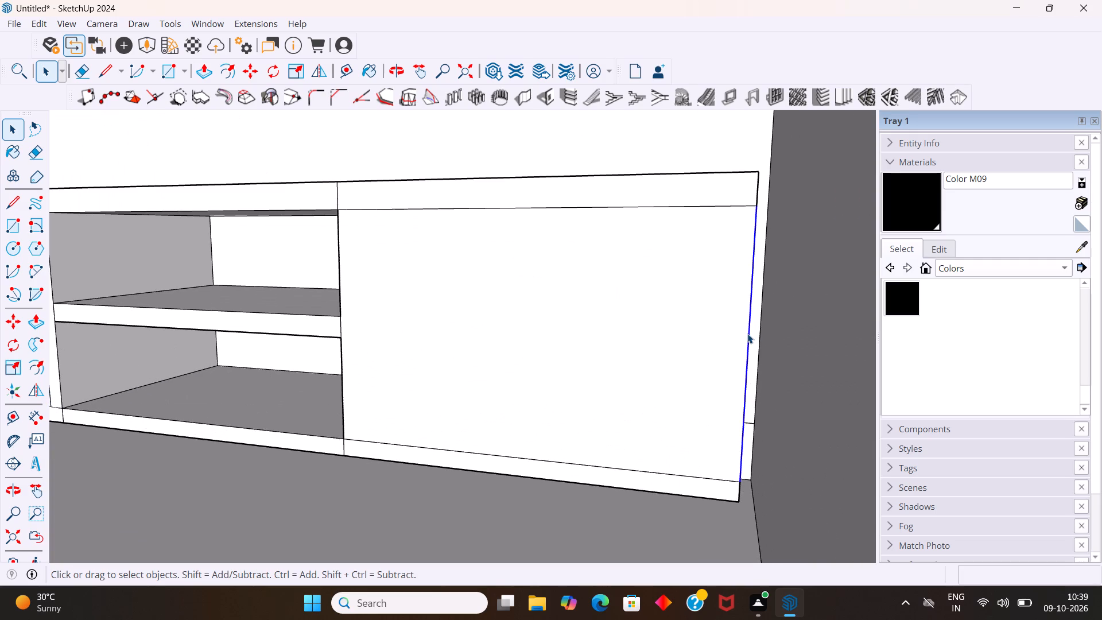
{"action": "key", "text": "m"}
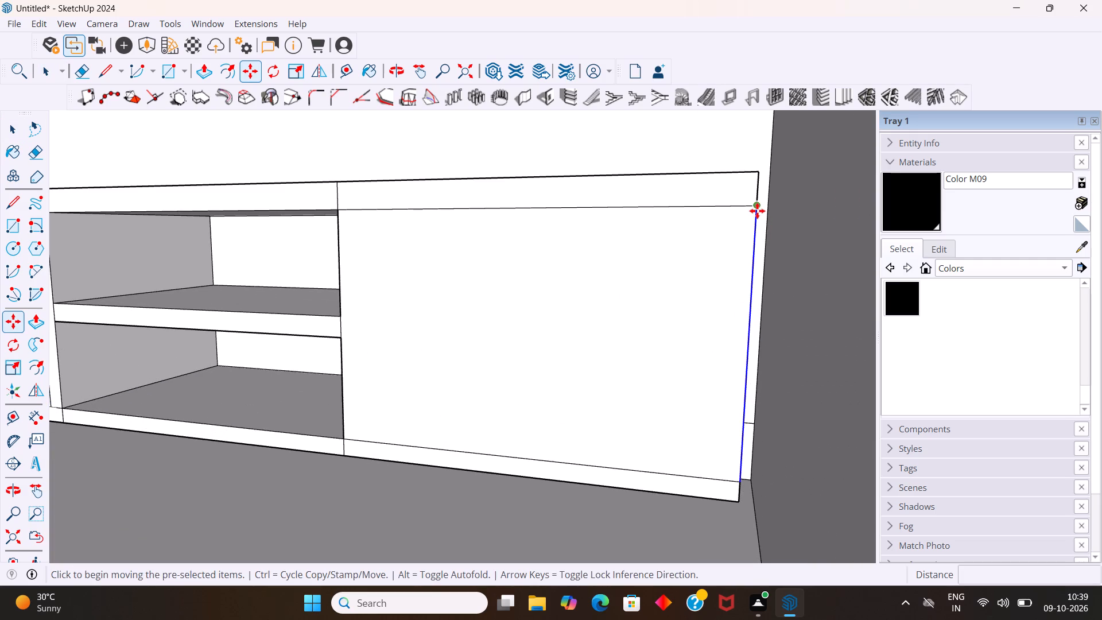
{"action": "left_click", "coordinate": [757, 211]}
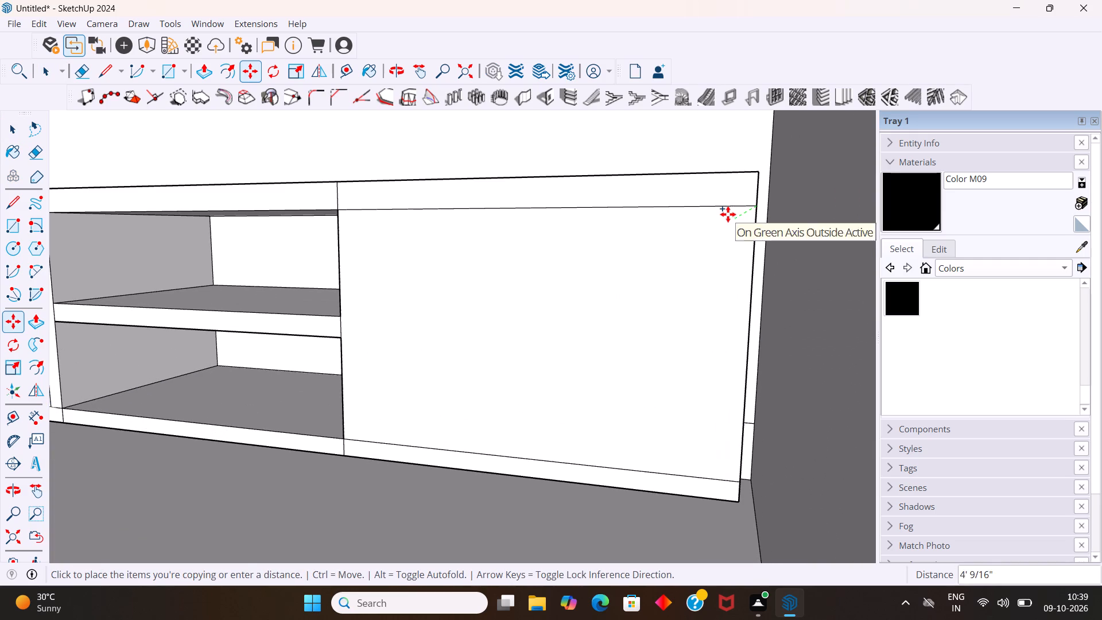
{"action": "middle_click_drag", "start_coordinate": [721, 215], "coordinate": [734, 232]}
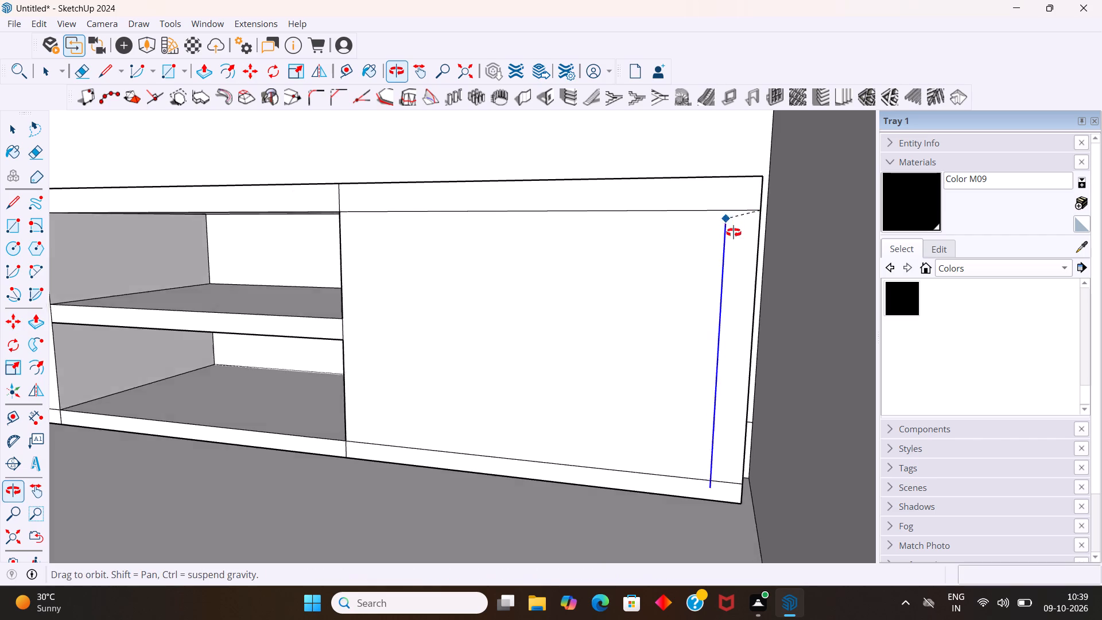
{"action": "middle_click_drag", "start_coordinate": [734, 232], "coordinate": [744, 265]}
{"action": "key", "text": "1"}
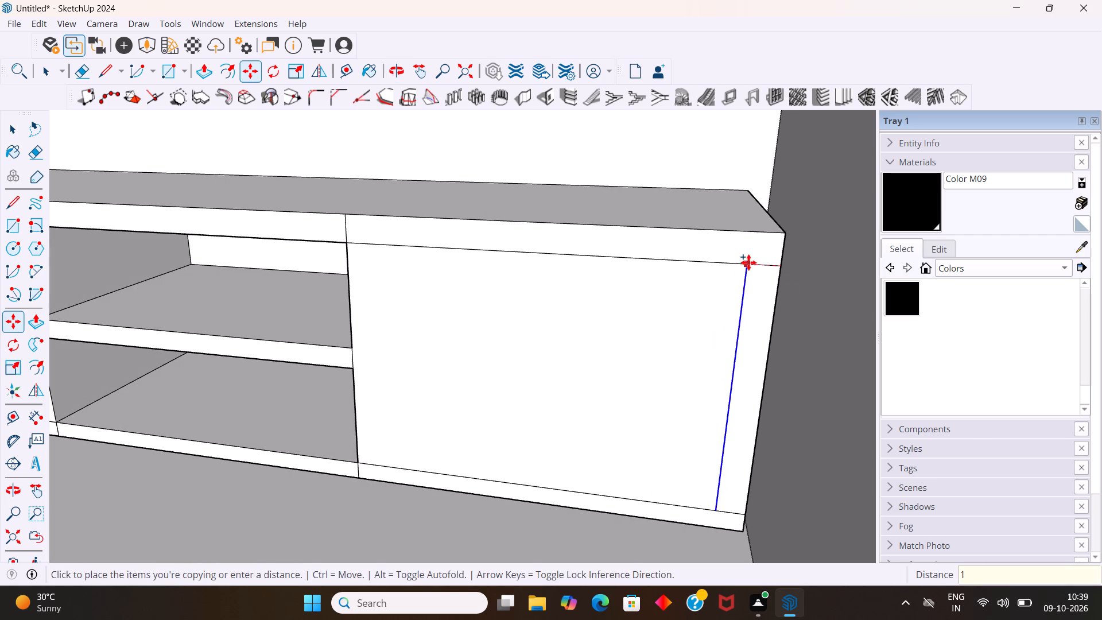
{"action": "key", "text": "Return"}
Copy that line onto the far section's edge beside the open compartments, and copy it 1" back into the section's front face.
{"action": "left_click", "coordinate": [757, 270]}
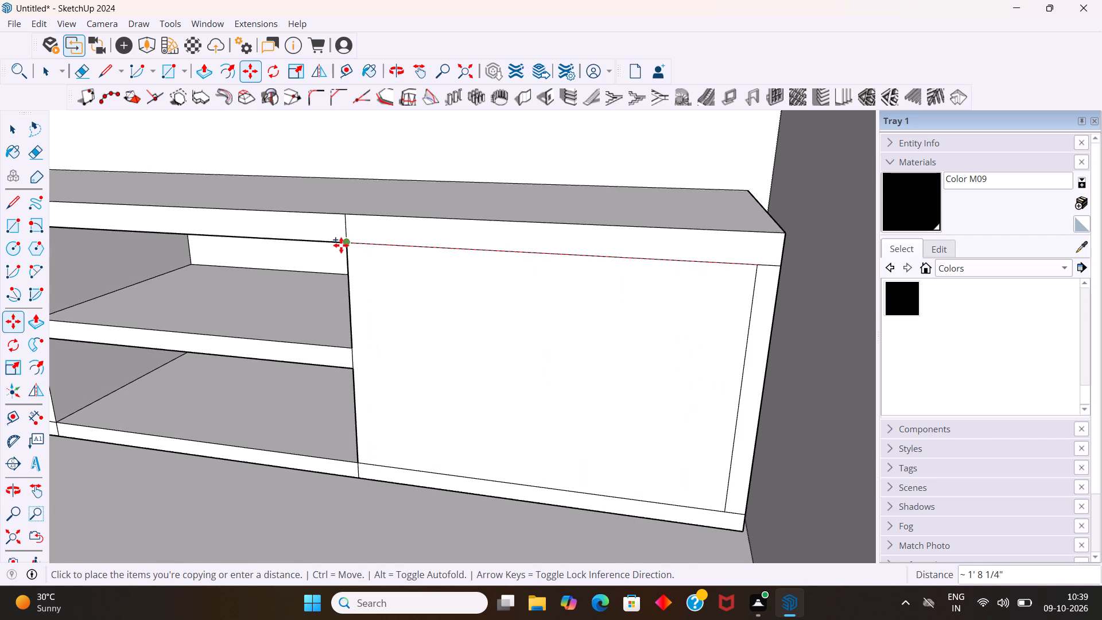
{"action": "scroll", "coordinate": [345, 247], "scroll_direction": "up", "scroll_amount": 4}
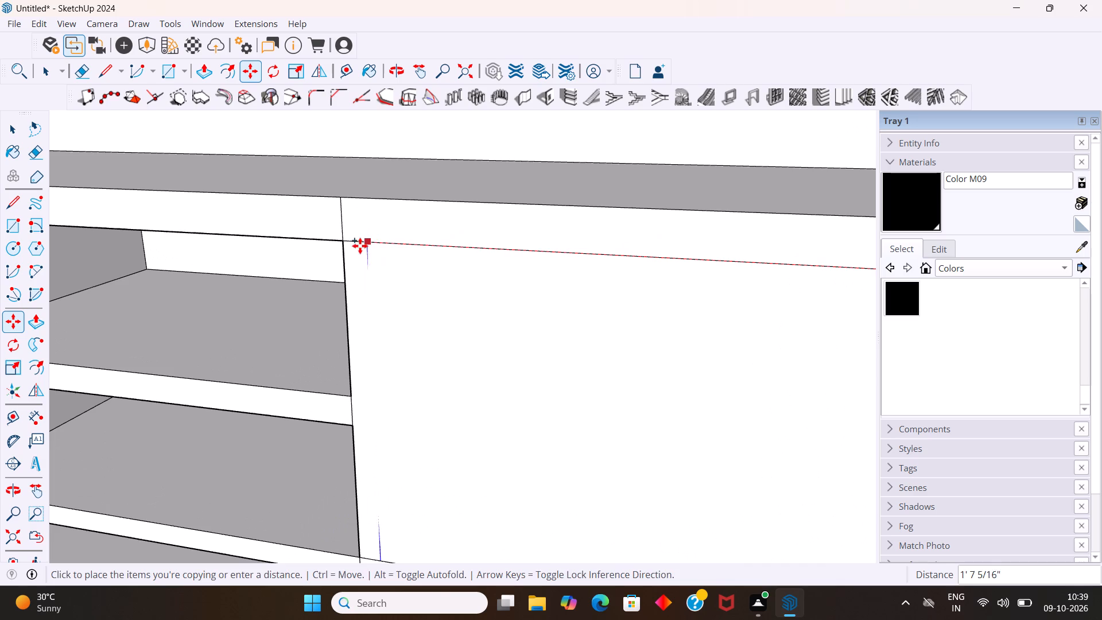
{"action": "middle_click_drag", "start_coordinate": [355, 255], "coordinate": [376, 289]}
{"action": "scroll", "coordinate": [373, 269], "scroll_direction": "down", "scroll_amount": 6}
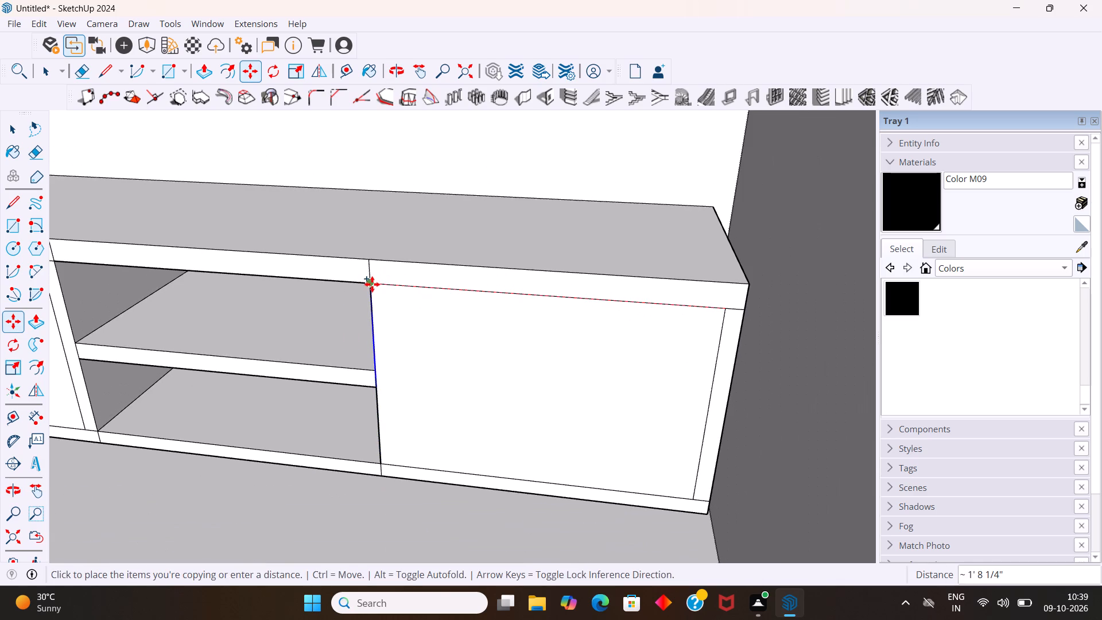
{"action": "left_click", "coordinate": [372, 284]}
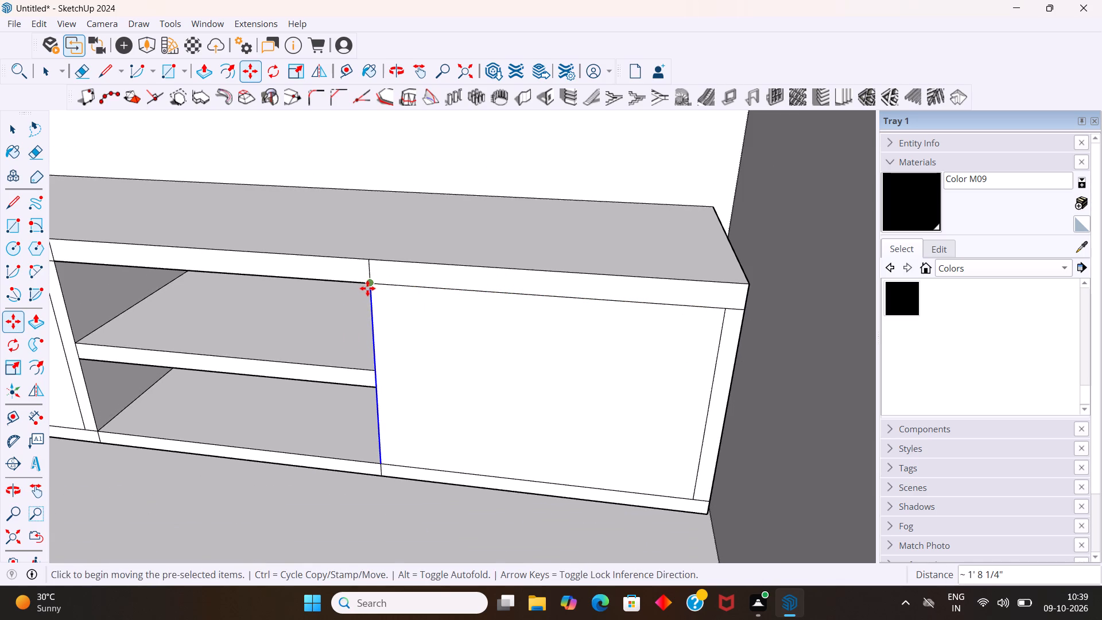
{"action": "left_click", "coordinate": [367, 285]}
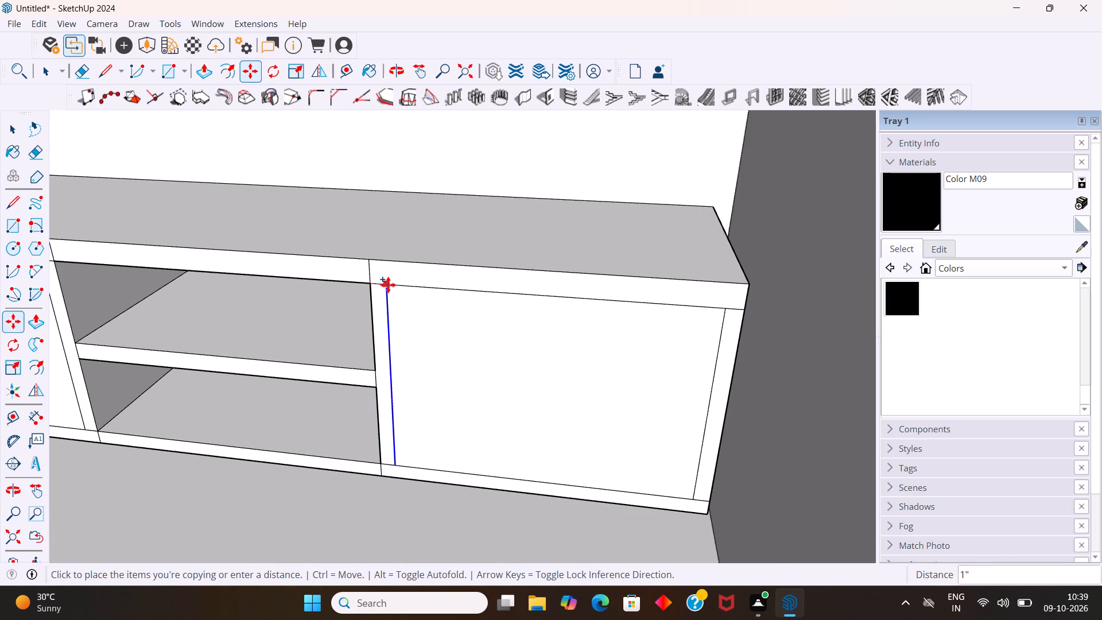
{"action": "key", "text": "1"}
{"action": "key", "text": "Return"}
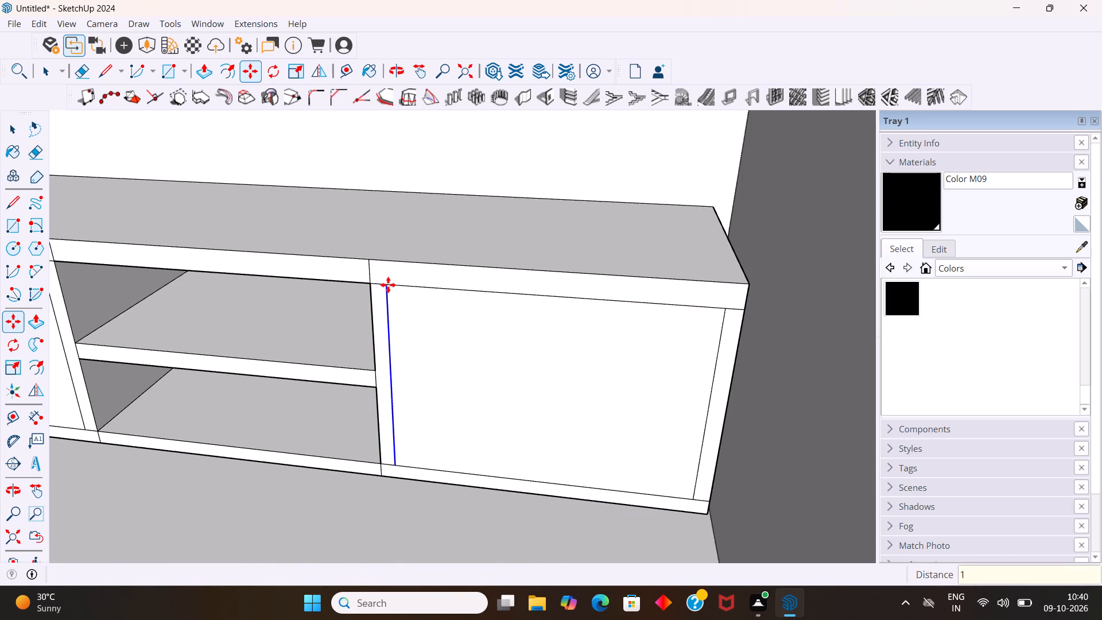
{"action": "key", "text": "space"}
{"action": "scroll", "coordinate": [390, 289], "scroll_direction": "down", "scroll_amount": 8}
{"action": "middle_click_drag", "start_coordinate": [489, 346], "coordinate": [537, 338]}
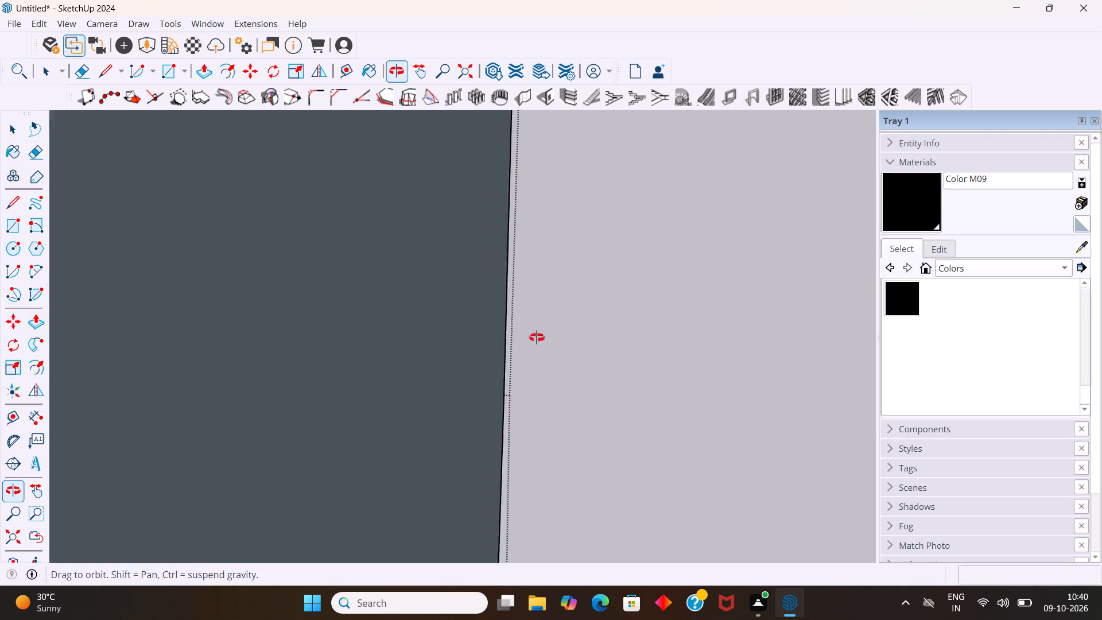
{"action": "middle_click_drag", "start_coordinate": [537, 338], "coordinate": [612, 322]}
{"action": "scroll", "coordinate": [397, 338], "scroll_direction": "down", "scroll_amount": 5}
{"action": "scroll", "coordinate": [301, 330], "scroll_direction": "down", "scroll_amount": 5}
{"action": "scroll", "coordinate": [232, 358], "scroll_direction": "down", "scroll_amount": 8}
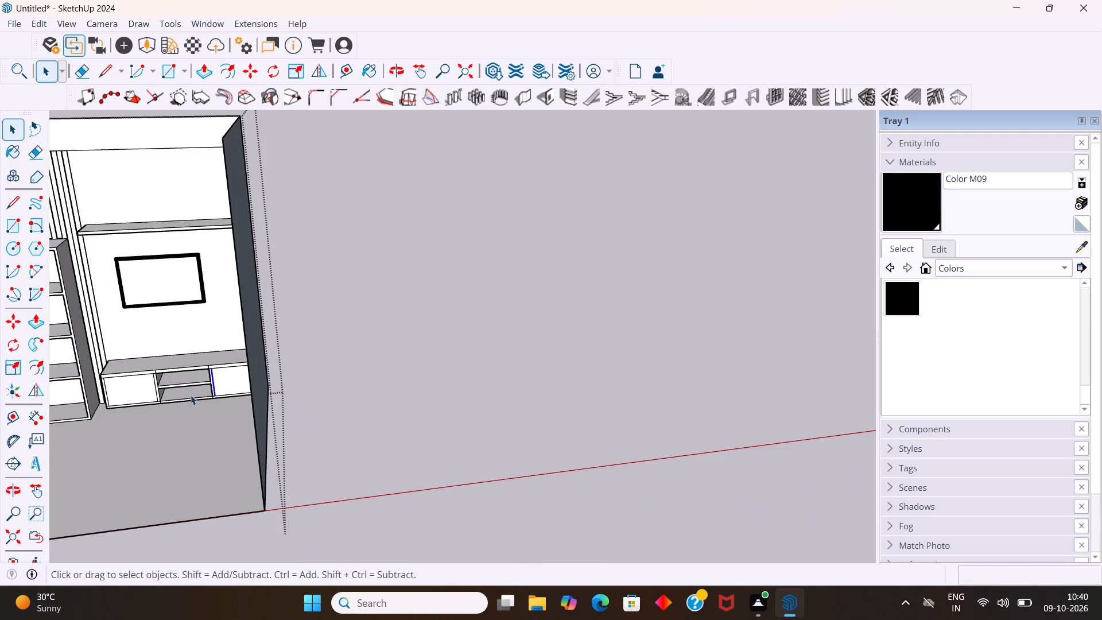
Examine the furnished room and the separate box from several angles, and leave the room's group.
{"action": "middle_click_drag", "start_coordinate": [193, 429], "coordinate": [235, 338]}
{"action": "scroll", "coordinate": [236, 336], "scroll_direction": "down", "scroll_amount": 5}
{"action": "scroll", "coordinate": [142, 379], "scroll_direction": "down", "scroll_amount": 1}
{"action": "middle_click_drag", "start_coordinate": [139, 390], "coordinate": [173, 414]}
{"action": "scroll", "coordinate": [173, 404], "scroll_direction": "down", "scroll_amount": 2}
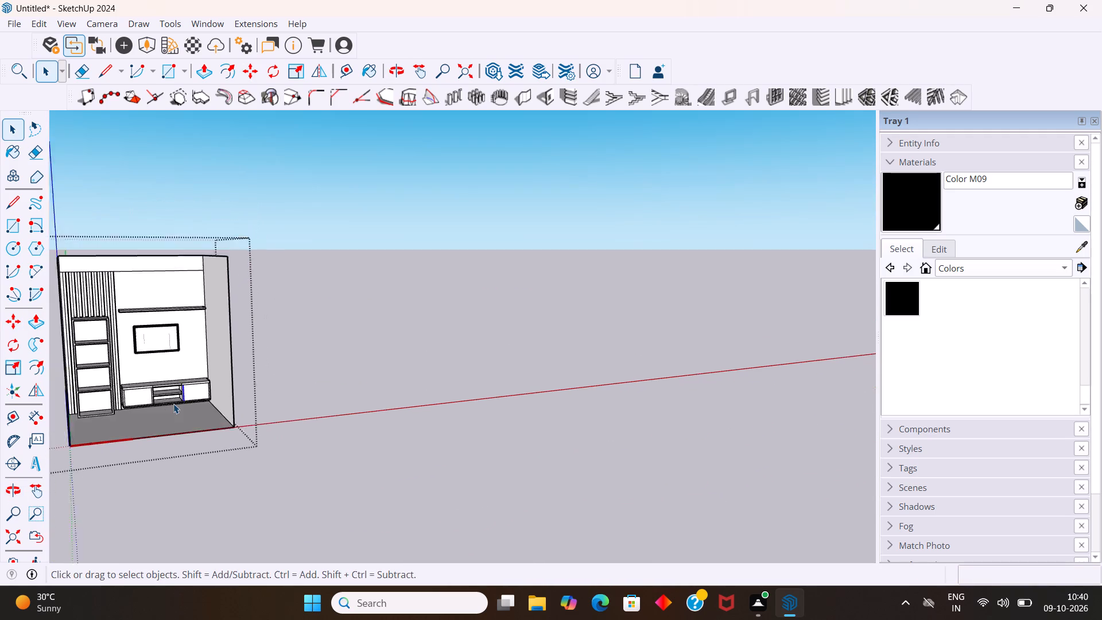
{"action": "scroll", "coordinate": [173, 404], "scroll_direction": "down", "scroll_amount": 7}
{"action": "middle_click_drag", "start_coordinate": [177, 385], "coordinate": [335, 387]}
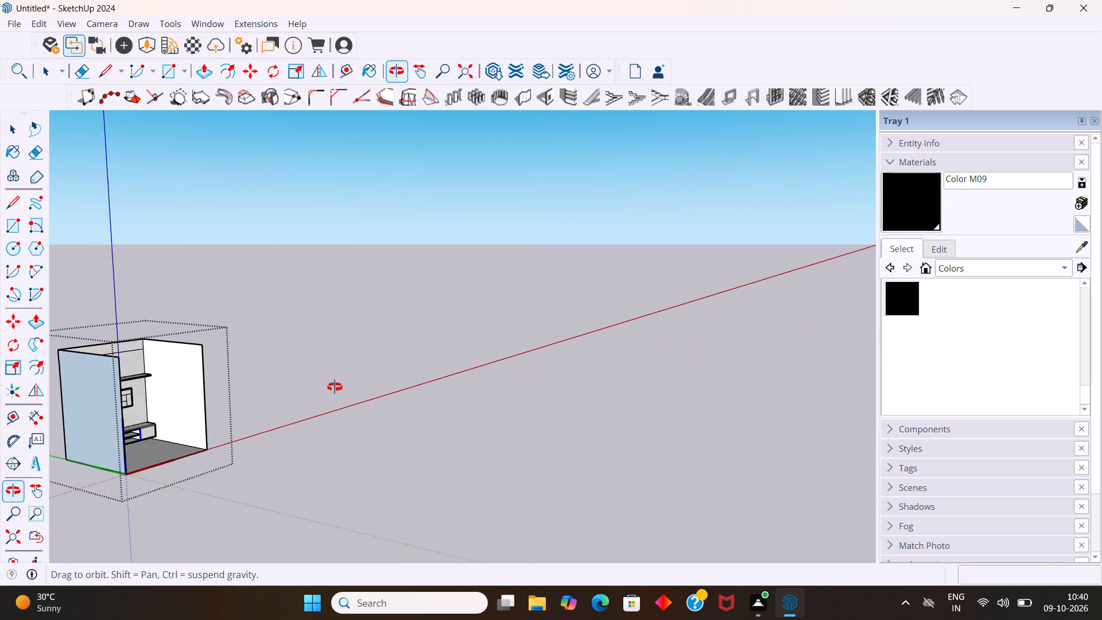
{"action": "middle_click_drag", "start_coordinate": [335, 387], "coordinate": [267, 389]}
{"action": "scroll", "coordinate": [265, 386], "scroll_direction": "down", "scroll_amount": 5}
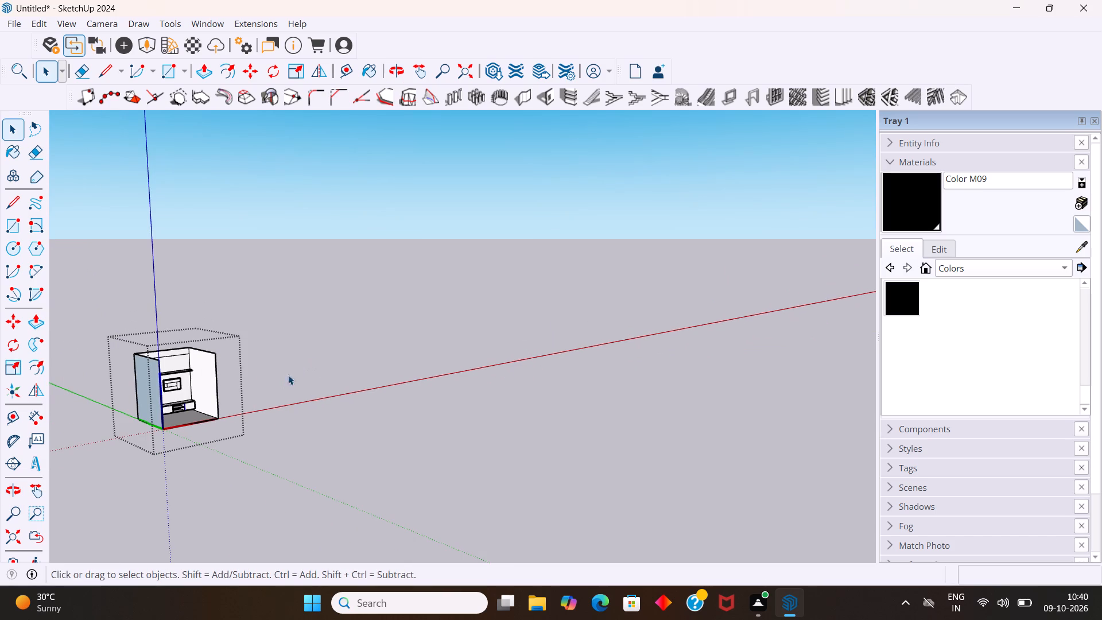
{"action": "scroll", "coordinate": [232, 303], "scroll_direction": "down", "scroll_amount": 4}
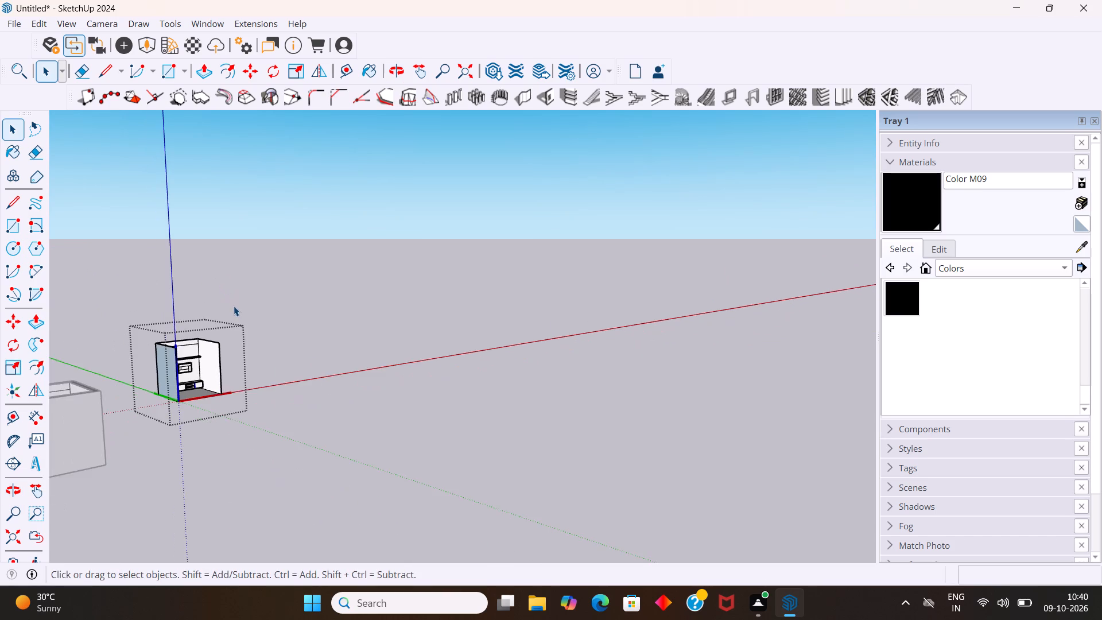
{"action": "scroll", "coordinate": [234, 305], "scroll_direction": "down", "scroll_amount": 4}
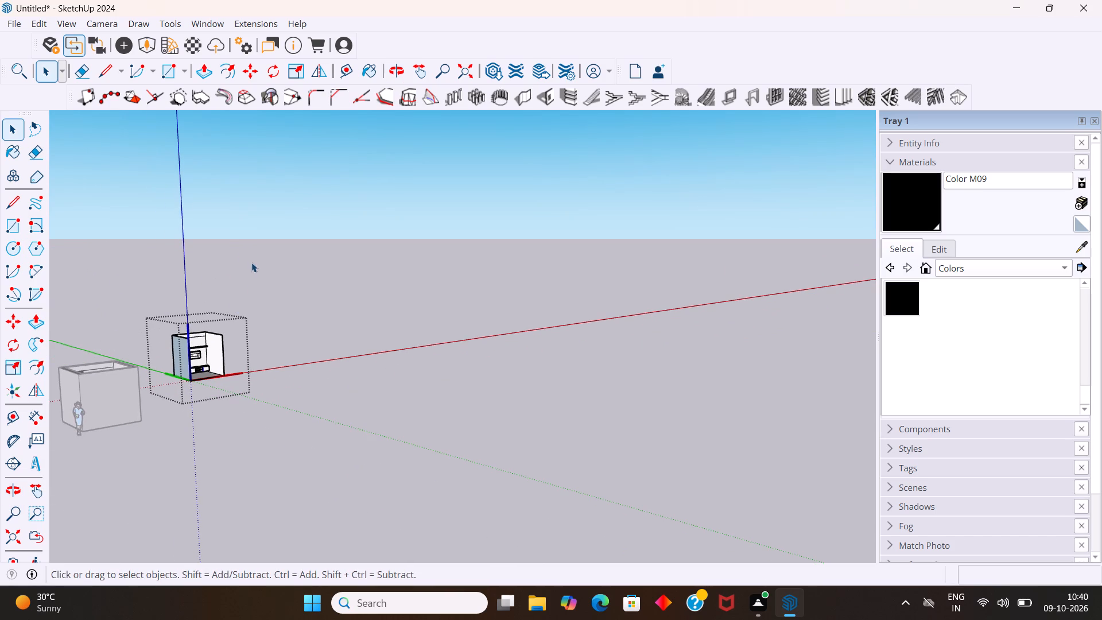
{"action": "middle_click_drag", "start_coordinate": [223, 347], "coordinate": [156, 350]}
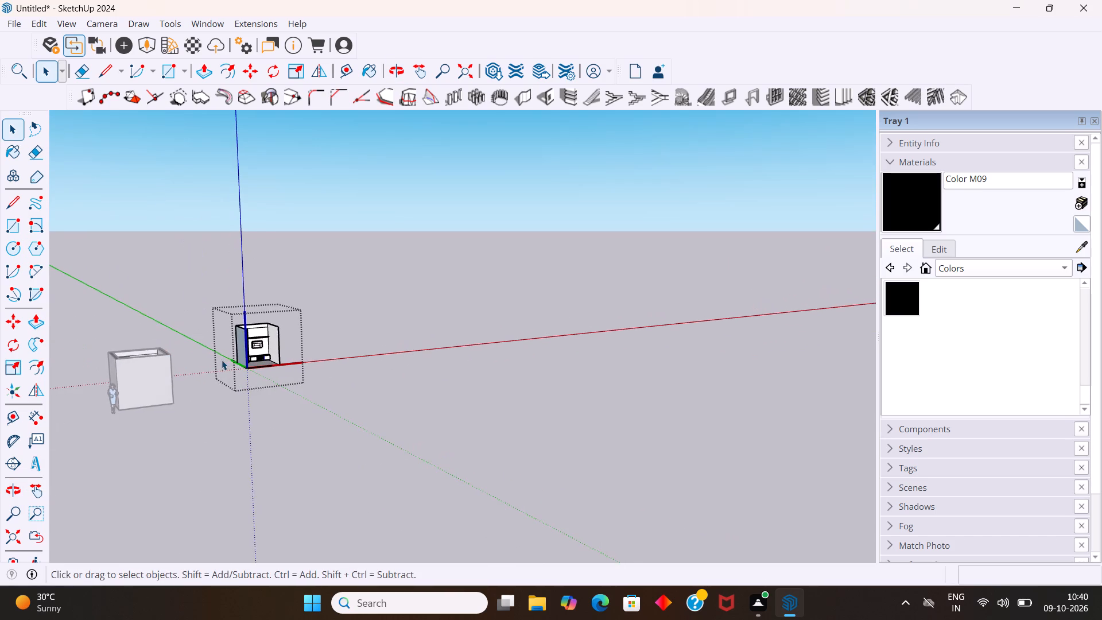
{"action": "scroll", "coordinate": [220, 360], "scroll_direction": "up", "scroll_amount": 12}
{"action": "middle_click_drag", "start_coordinate": [344, 341], "coordinate": [275, 343]}
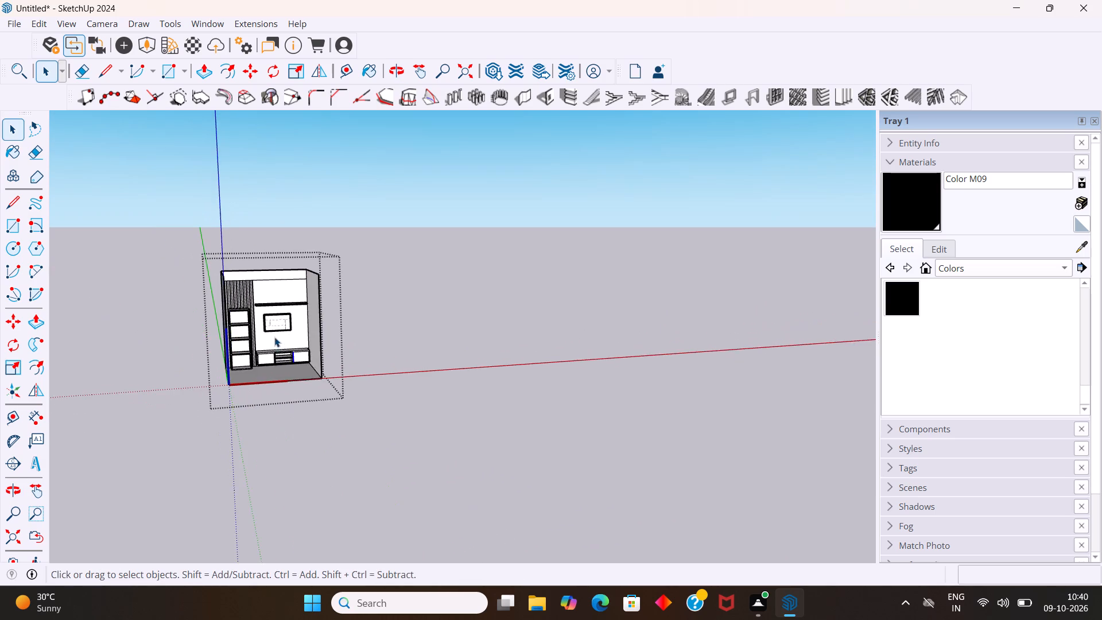
{"action": "scroll", "coordinate": [274, 337], "scroll_direction": "down", "scroll_amount": 16}
{"action": "scroll", "coordinate": [251, 319], "scroll_direction": "down", "scroll_amount": 5}
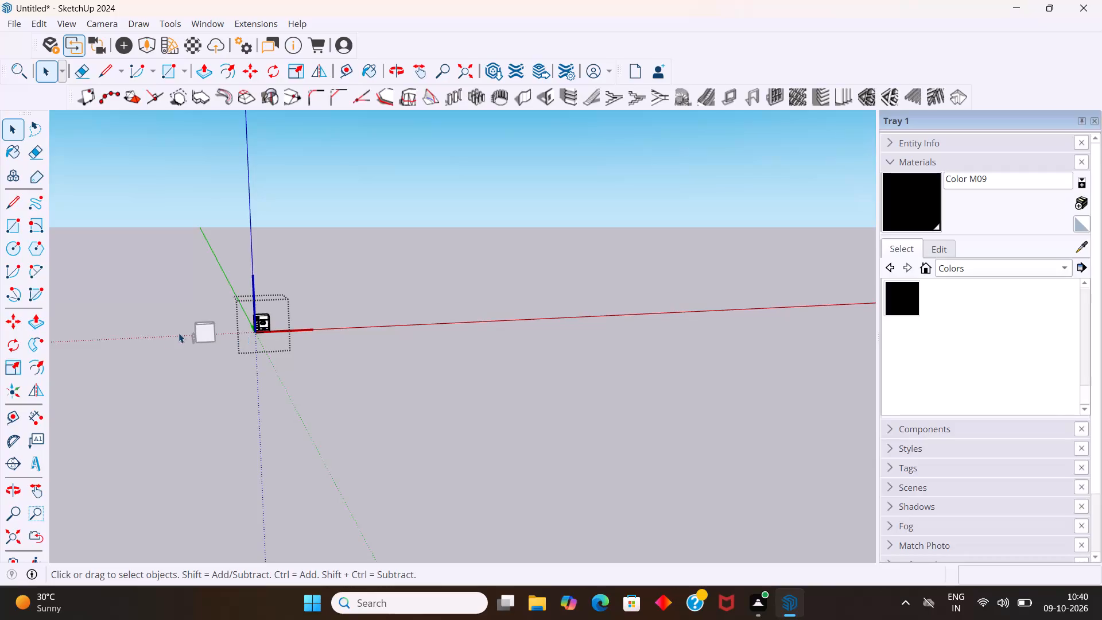
{"action": "left_click", "coordinate": [162, 356]}
{"action": "double_click", "coordinate": [200, 336]}
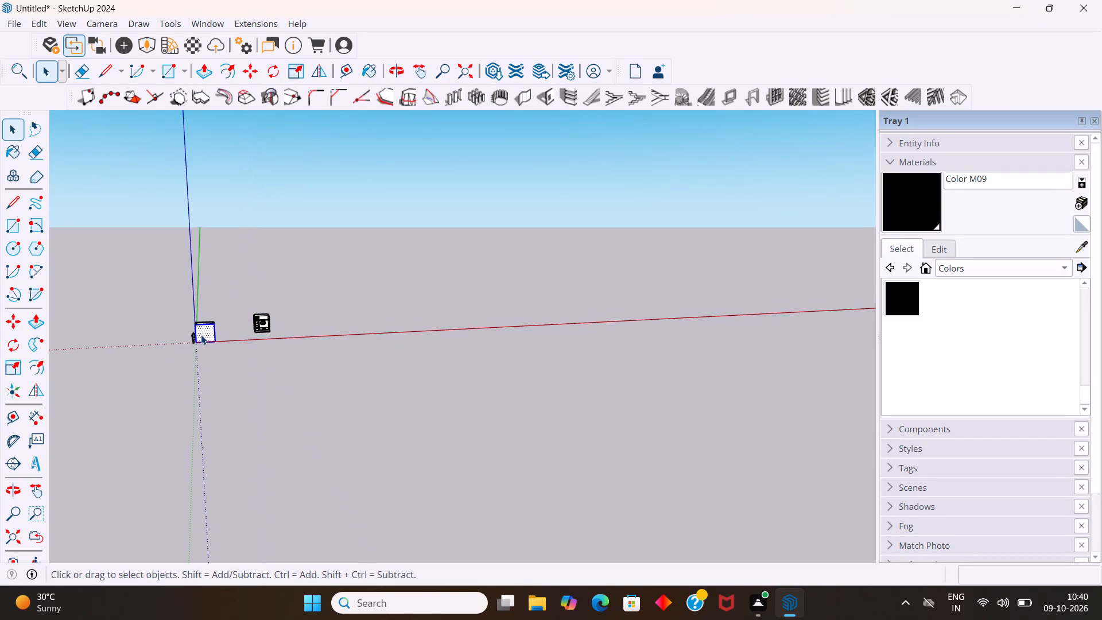
{"action": "scroll", "coordinate": [216, 330], "scroll_direction": "up", "scroll_amount": 3}
{"action": "left_click", "coordinate": [228, 324]}
{"action": "scroll", "coordinate": [224, 324], "scroll_direction": "up", "scroll_amount": 7}
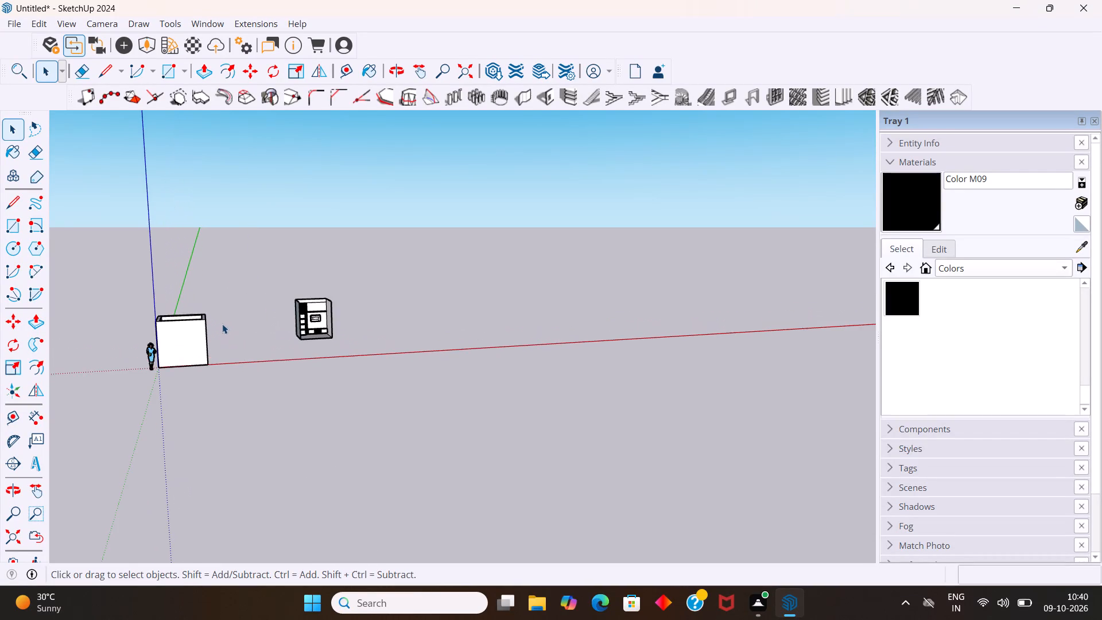
{"action": "middle_click_drag", "start_coordinate": [228, 321], "coordinate": [223, 396]}
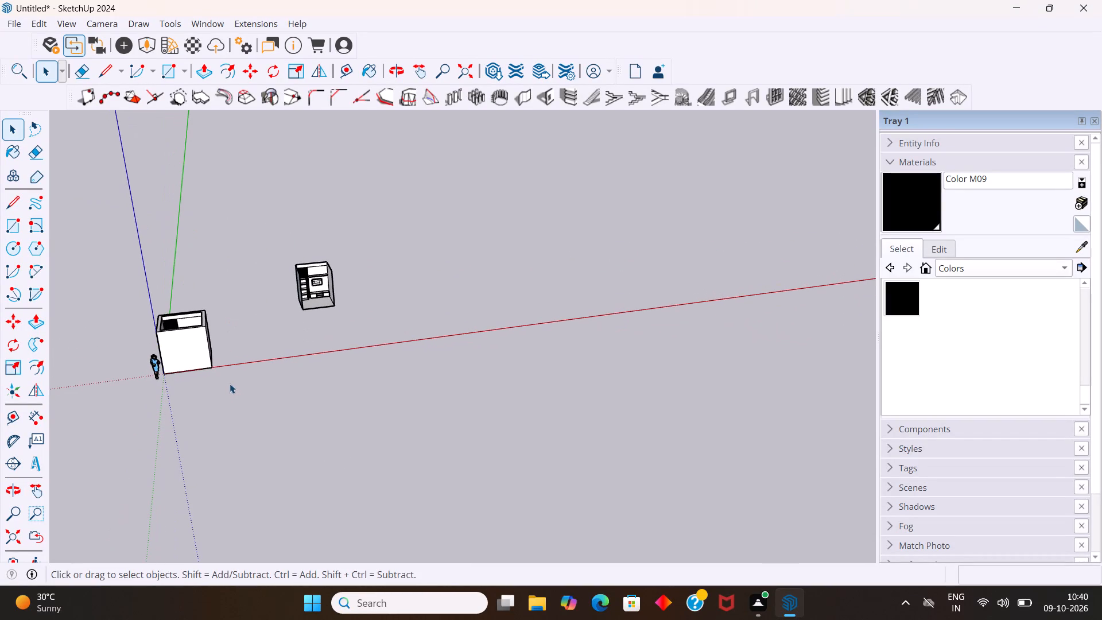
{"action": "scroll", "coordinate": [343, 288], "scroll_direction": "up", "scroll_amount": 3}
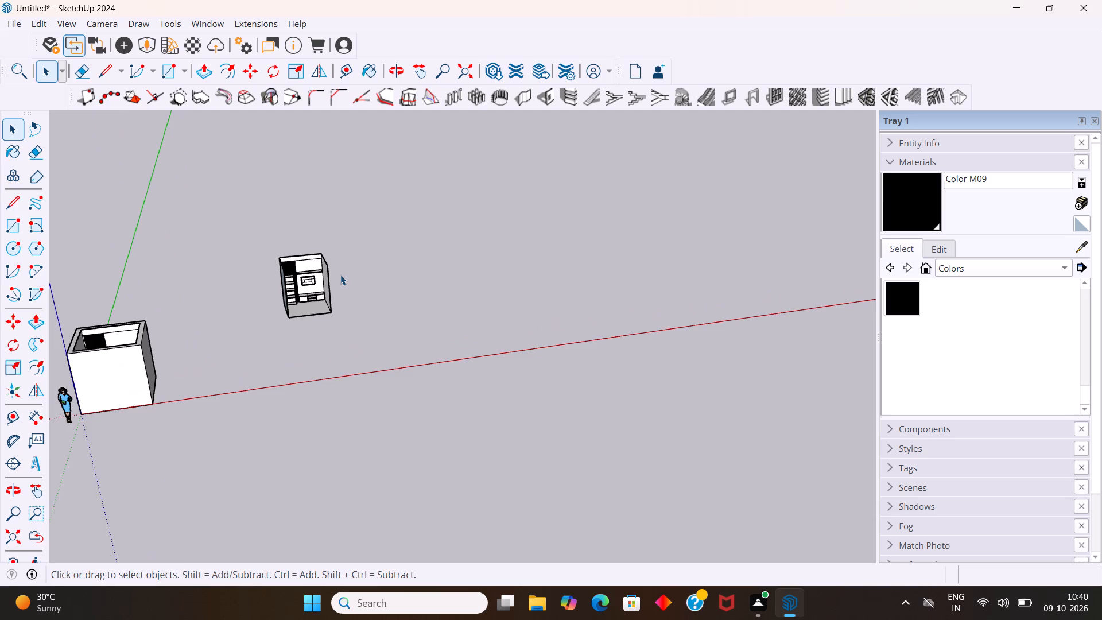
{"action": "scroll", "coordinate": [340, 275], "scroll_direction": "up", "scroll_amount": 4}
{"action": "middle_click_drag", "start_coordinate": [349, 281], "coordinate": [269, 218]}
{"action": "scroll", "coordinate": [337, 331], "scroll_direction": "up", "scroll_amount": 9}
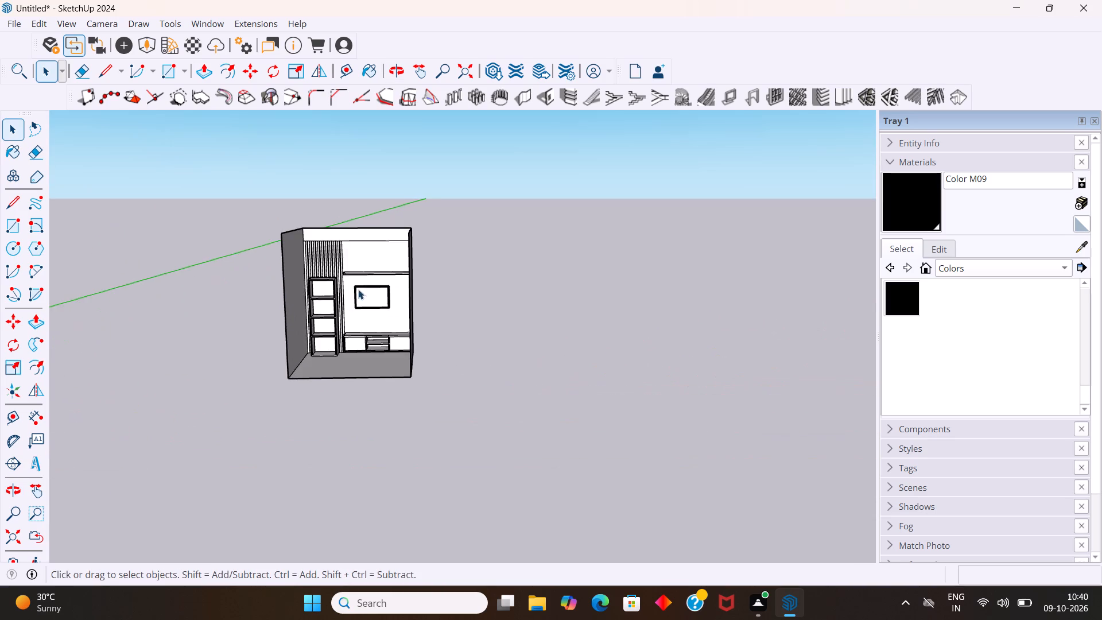
{"action": "scroll", "coordinate": [358, 289], "scroll_direction": "up", "scroll_amount": 9}
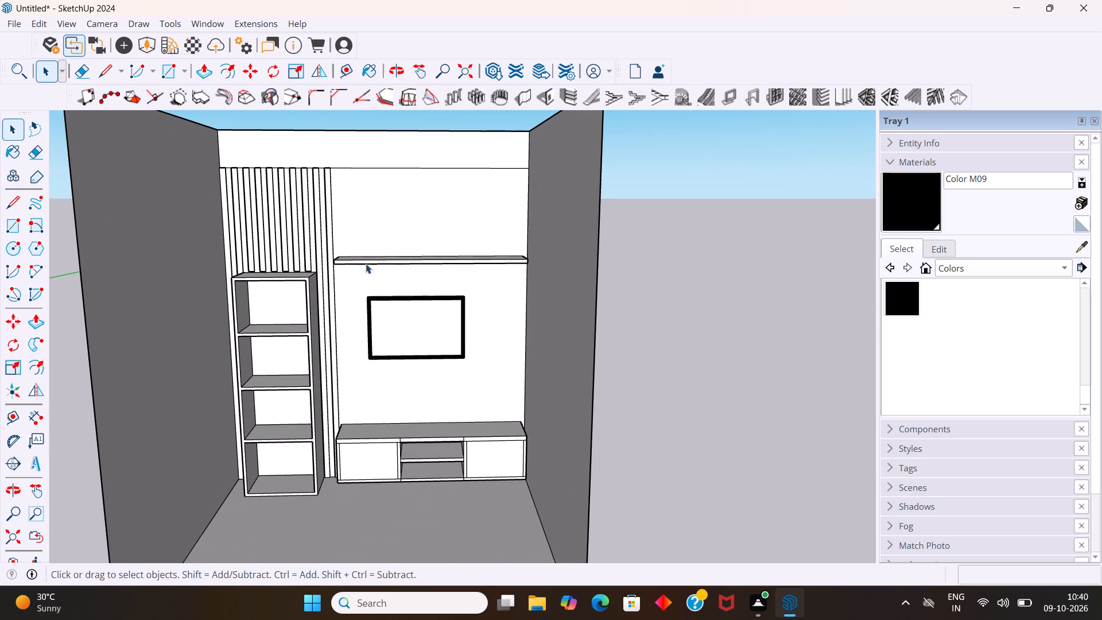
Switch the materials library to the Wood collection.
{"action": "left_click", "coordinate": [973, 257]}
{"action": "left_click", "coordinate": [975, 263]}
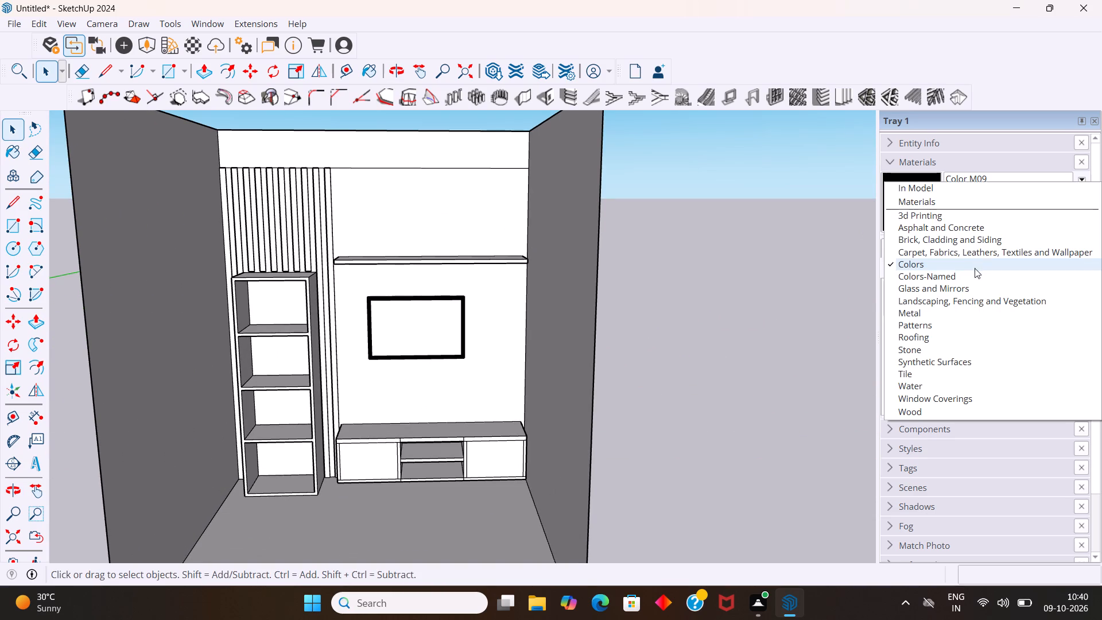
{"action": "left_click", "coordinate": [942, 411]}
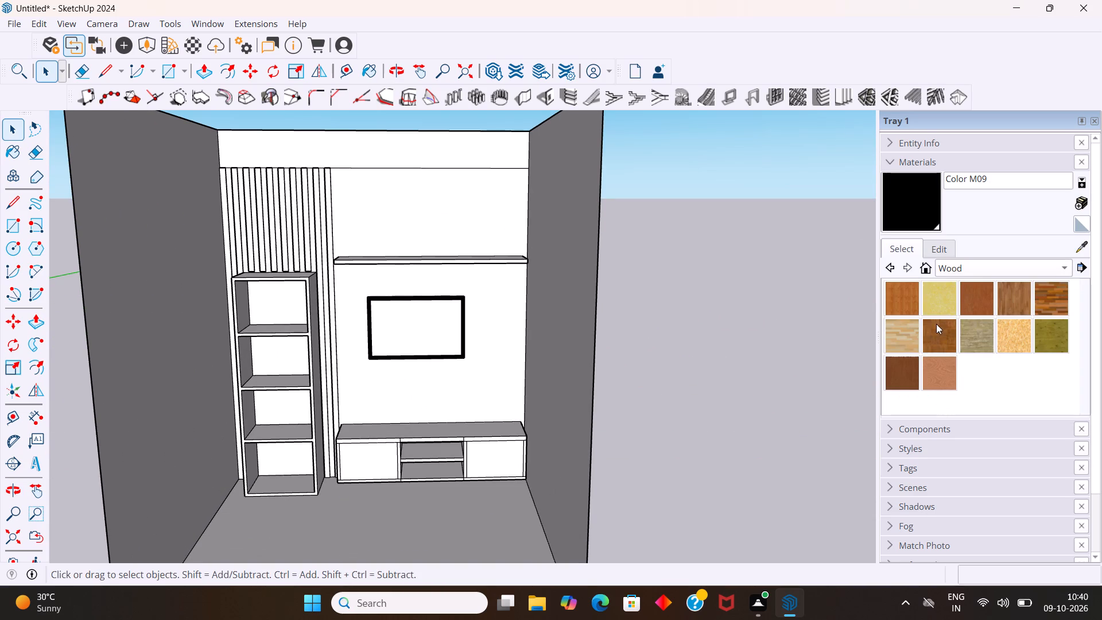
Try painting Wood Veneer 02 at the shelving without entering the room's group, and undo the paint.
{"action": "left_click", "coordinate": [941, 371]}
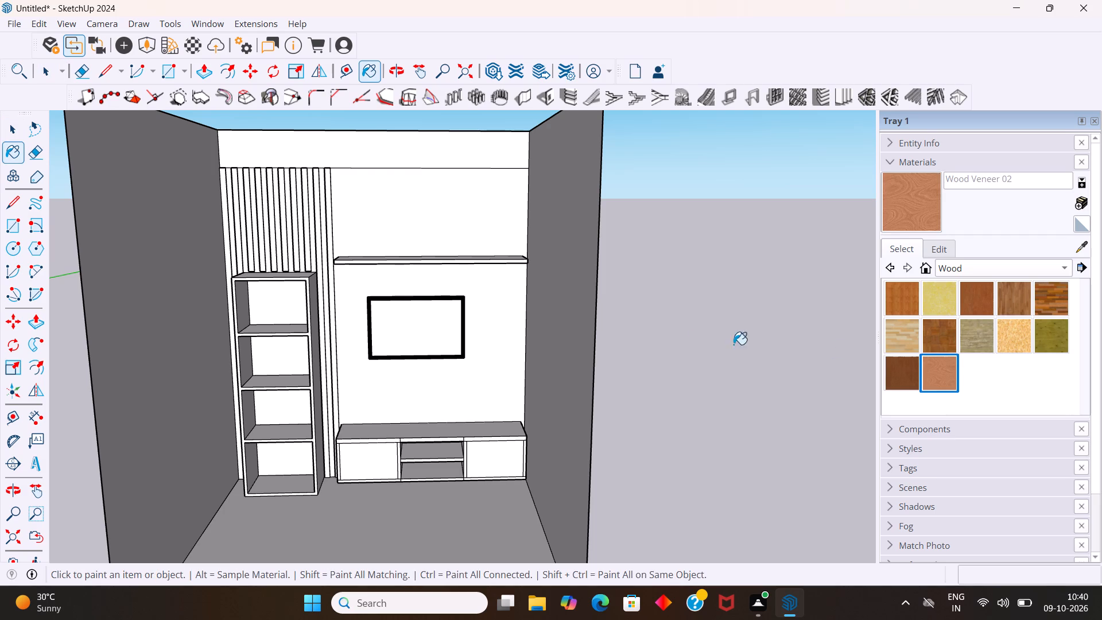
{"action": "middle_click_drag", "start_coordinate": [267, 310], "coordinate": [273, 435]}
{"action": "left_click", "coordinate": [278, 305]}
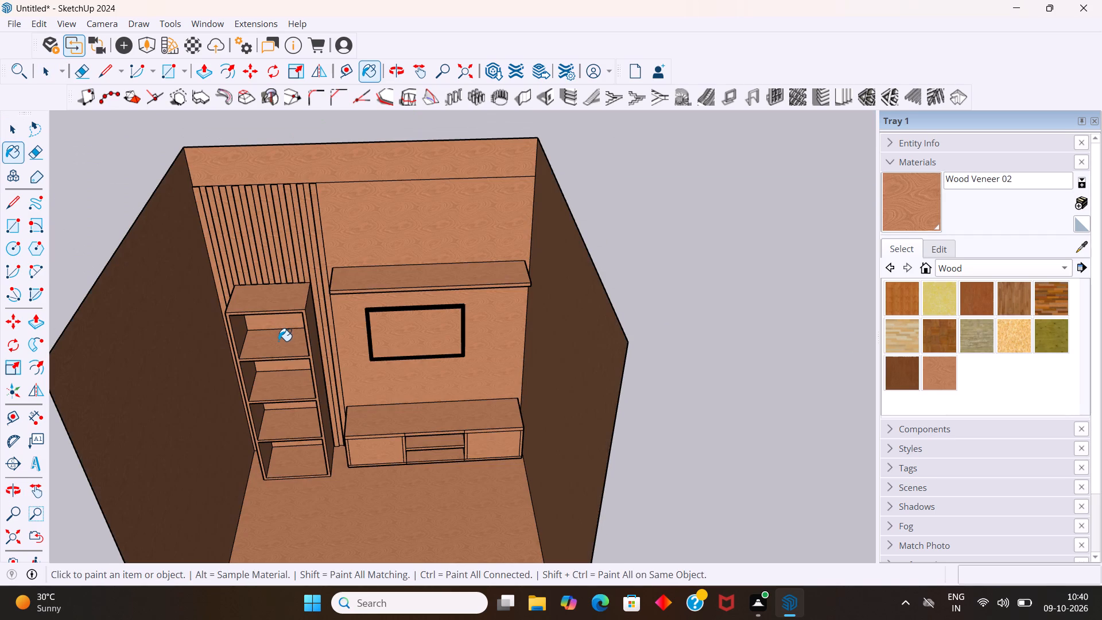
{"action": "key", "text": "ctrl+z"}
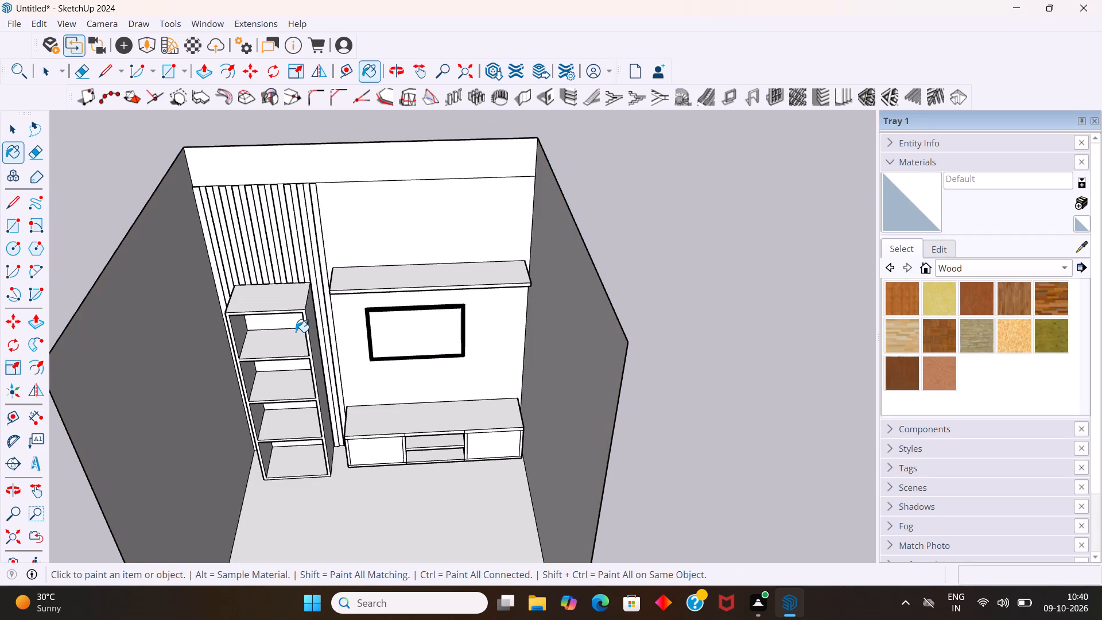
Inside the room's group, paint Wood Veneer 02 on the shelving's top and the upper faces of the three shelves below it.
{"action": "key", "text": "space"}
{"action": "double_click", "coordinate": [388, 327]}
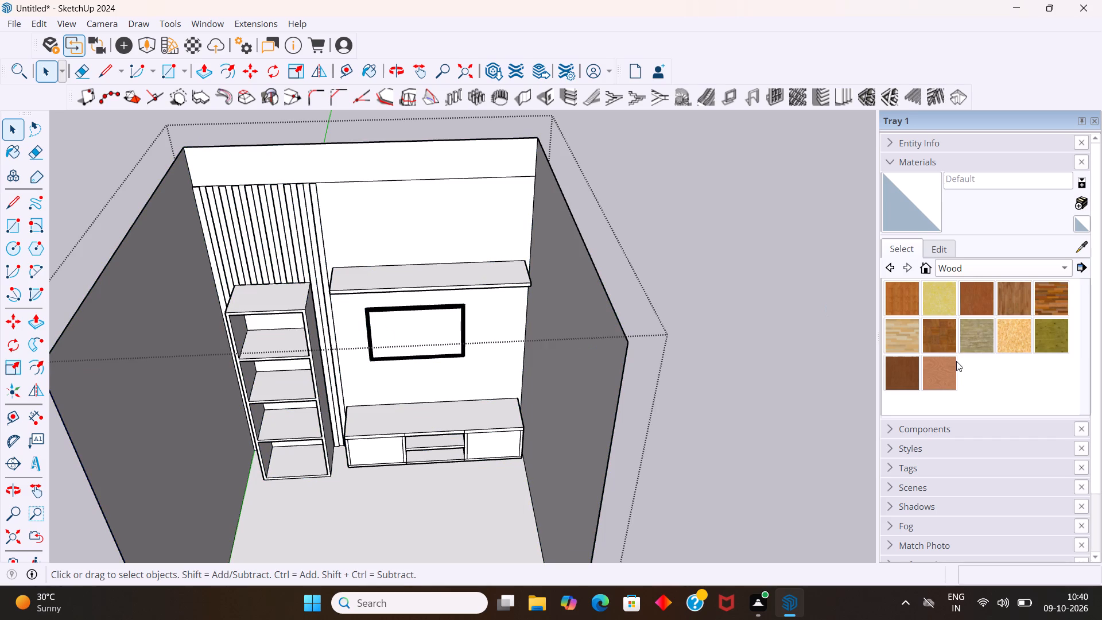
{"action": "left_click", "coordinate": [944, 371]}
{"action": "scroll", "coordinate": [613, 333], "scroll_direction": "up", "scroll_amount": 5}
{"action": "scroll", "coordinate": [403, 307], "scroll_direction": "down", "scroll_amount": 5}
{"action": "scroll", "coordinate": [196, 293], "scroll_direction": "up", "scroll_amount": 5}
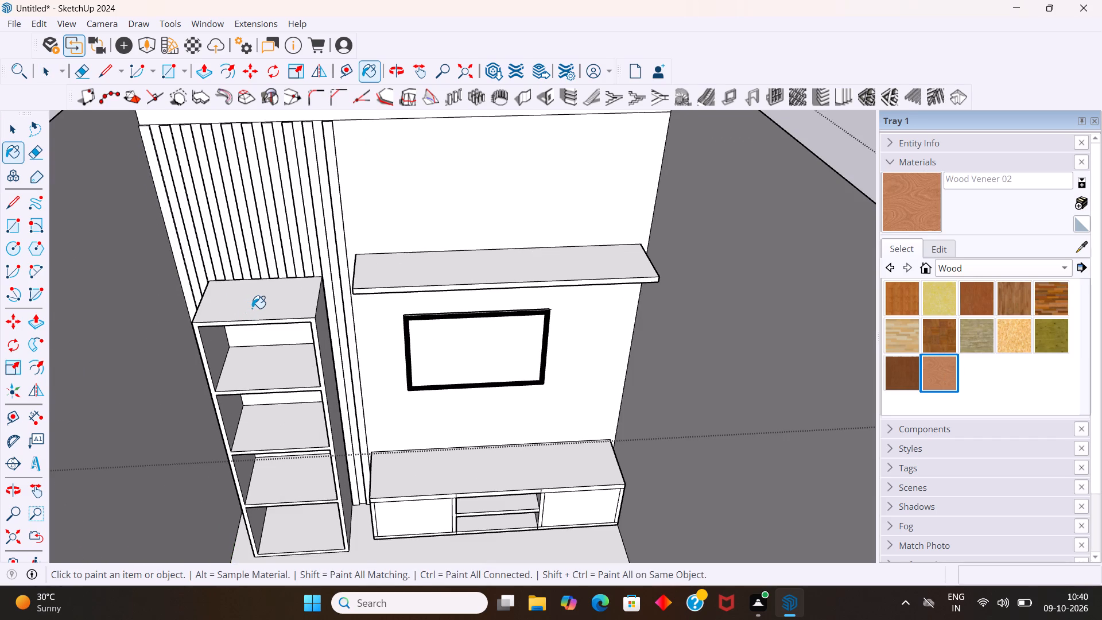
{"action": "scroll", "coordinate": [252, 308], "scroll_direction": "up", "scroll_amount": 3}
{"action": "middle_click_drag", "start_coordinate": [258, 296], "coordinate": [284, 228]}
{"action": "left_click", "coordinate": [288, 230]}
{"action": "left_click", "coordinate": [293, 336]}
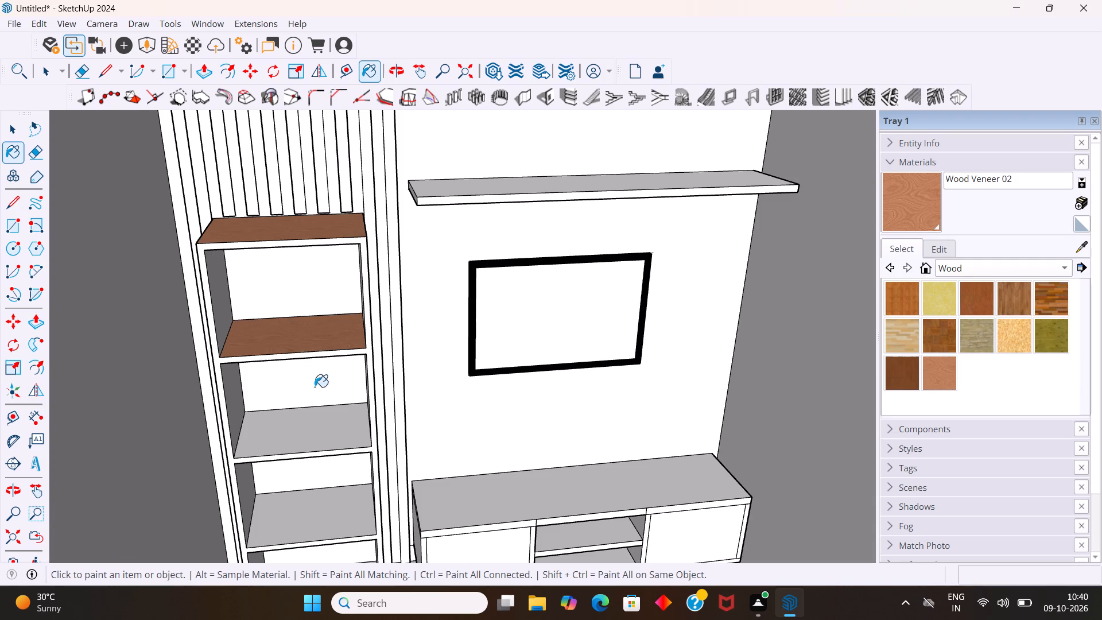
{"action": "left_click", "coordinate": [322, 437]}
{"action": "left_click", "coordinate": [313, 506]}
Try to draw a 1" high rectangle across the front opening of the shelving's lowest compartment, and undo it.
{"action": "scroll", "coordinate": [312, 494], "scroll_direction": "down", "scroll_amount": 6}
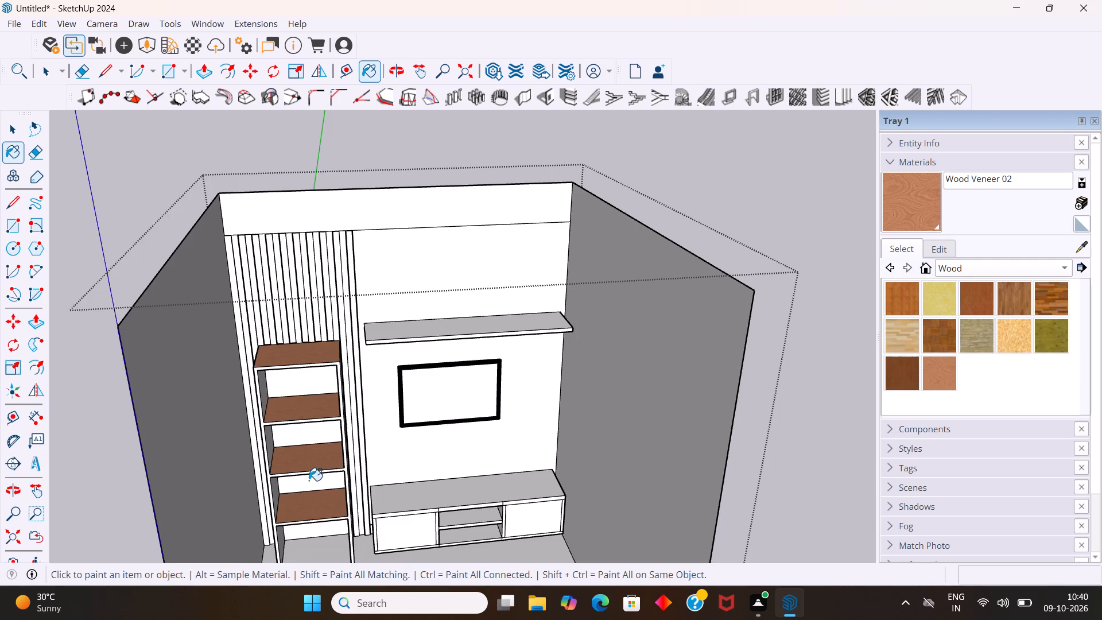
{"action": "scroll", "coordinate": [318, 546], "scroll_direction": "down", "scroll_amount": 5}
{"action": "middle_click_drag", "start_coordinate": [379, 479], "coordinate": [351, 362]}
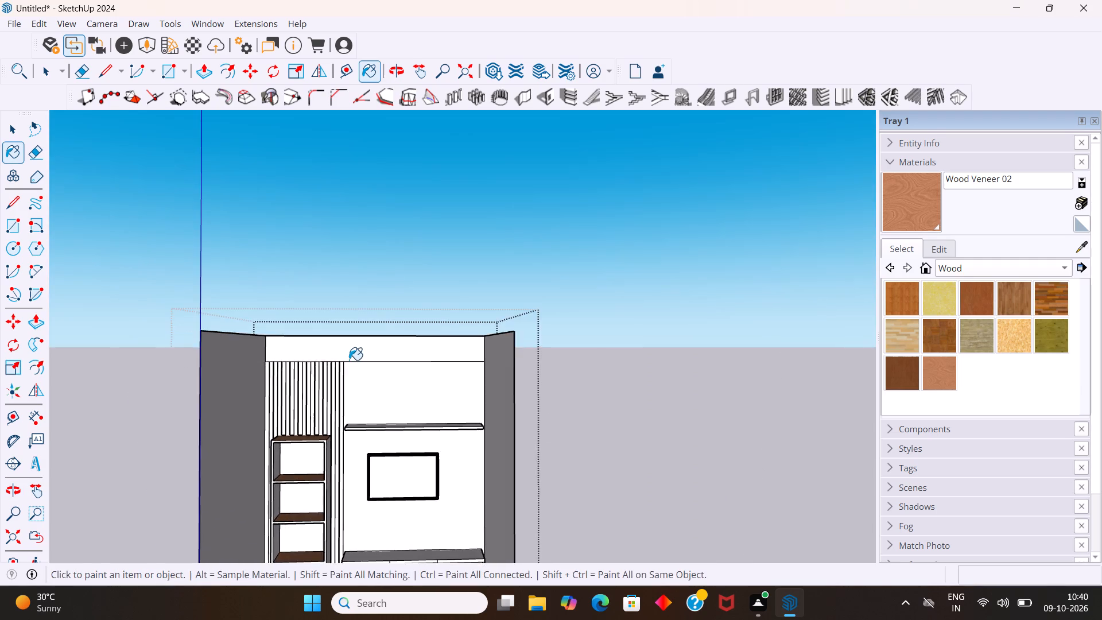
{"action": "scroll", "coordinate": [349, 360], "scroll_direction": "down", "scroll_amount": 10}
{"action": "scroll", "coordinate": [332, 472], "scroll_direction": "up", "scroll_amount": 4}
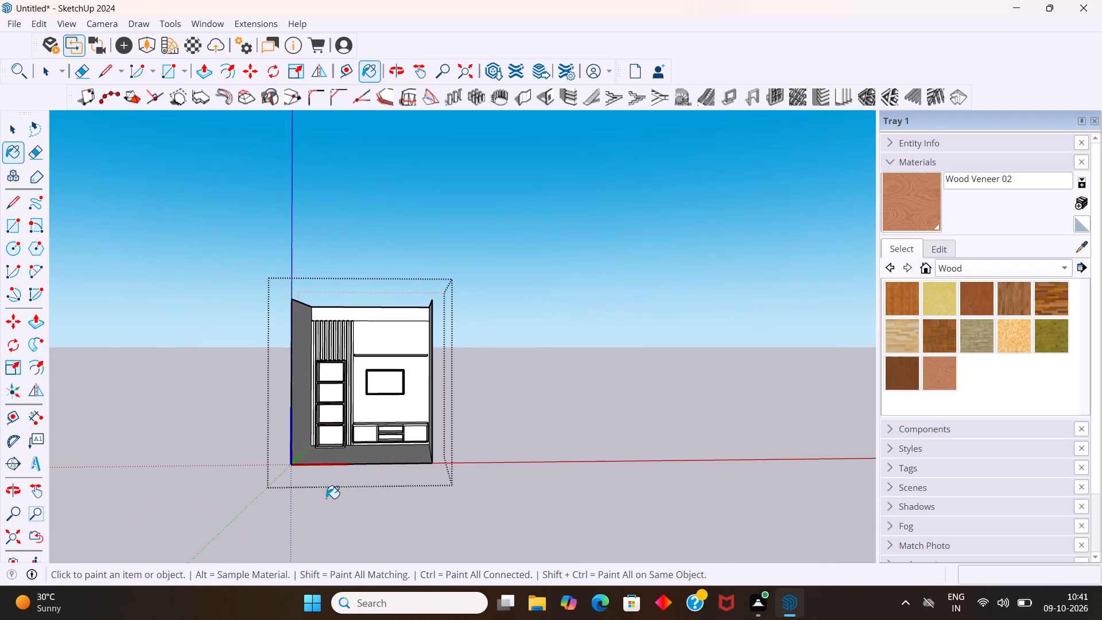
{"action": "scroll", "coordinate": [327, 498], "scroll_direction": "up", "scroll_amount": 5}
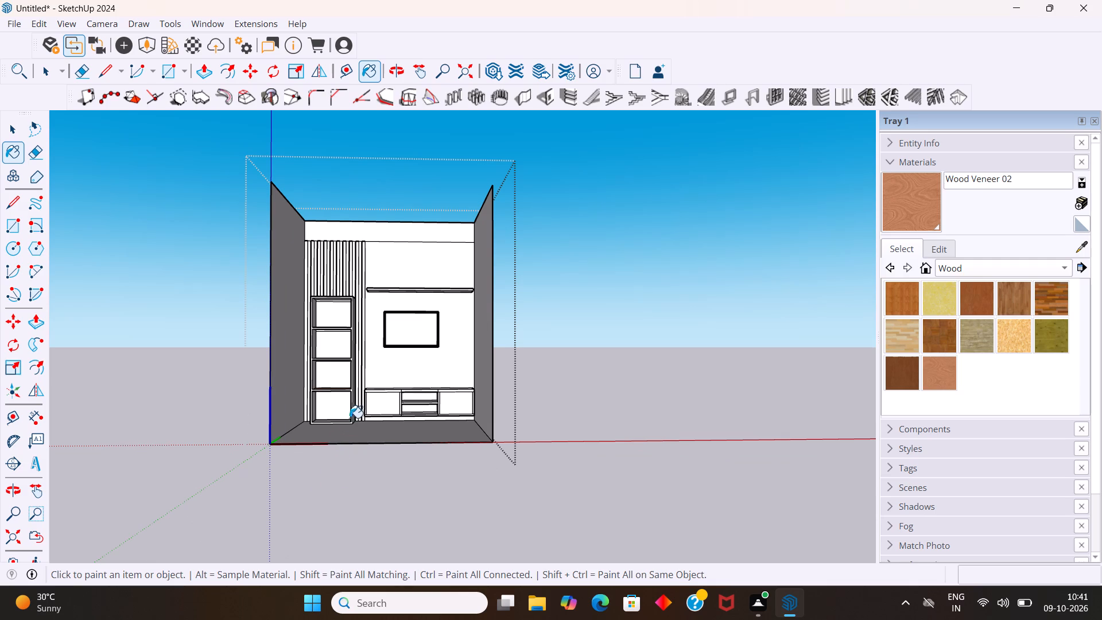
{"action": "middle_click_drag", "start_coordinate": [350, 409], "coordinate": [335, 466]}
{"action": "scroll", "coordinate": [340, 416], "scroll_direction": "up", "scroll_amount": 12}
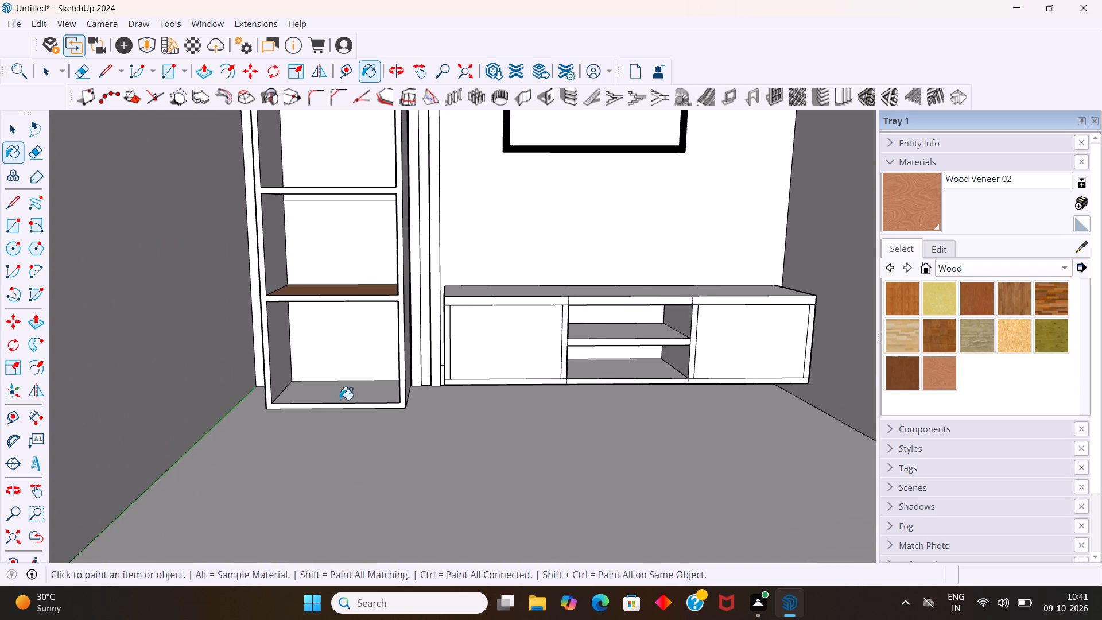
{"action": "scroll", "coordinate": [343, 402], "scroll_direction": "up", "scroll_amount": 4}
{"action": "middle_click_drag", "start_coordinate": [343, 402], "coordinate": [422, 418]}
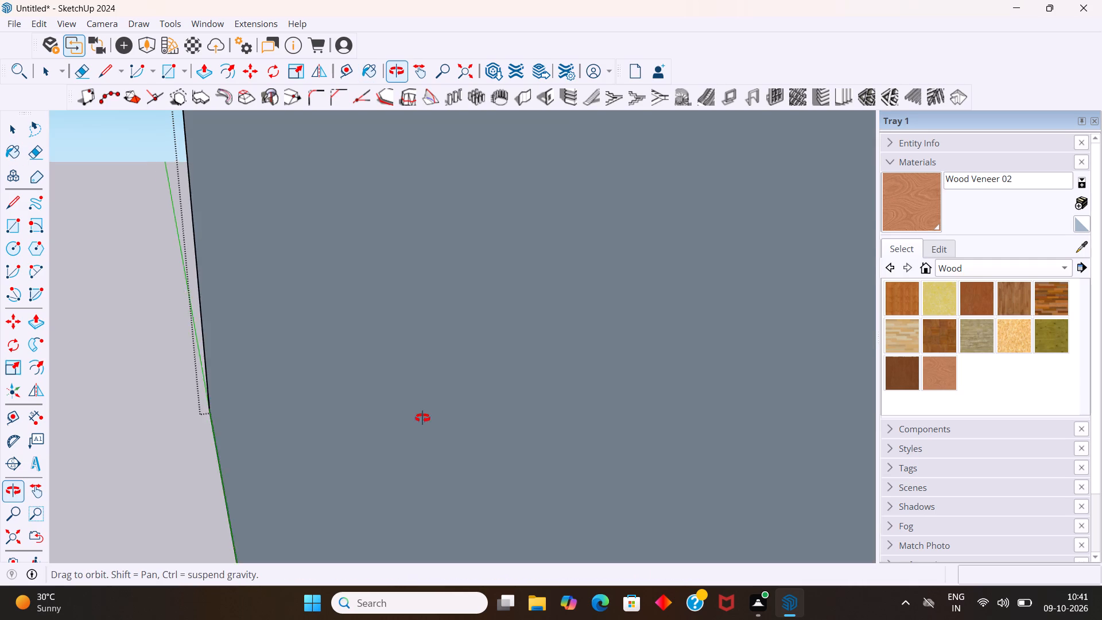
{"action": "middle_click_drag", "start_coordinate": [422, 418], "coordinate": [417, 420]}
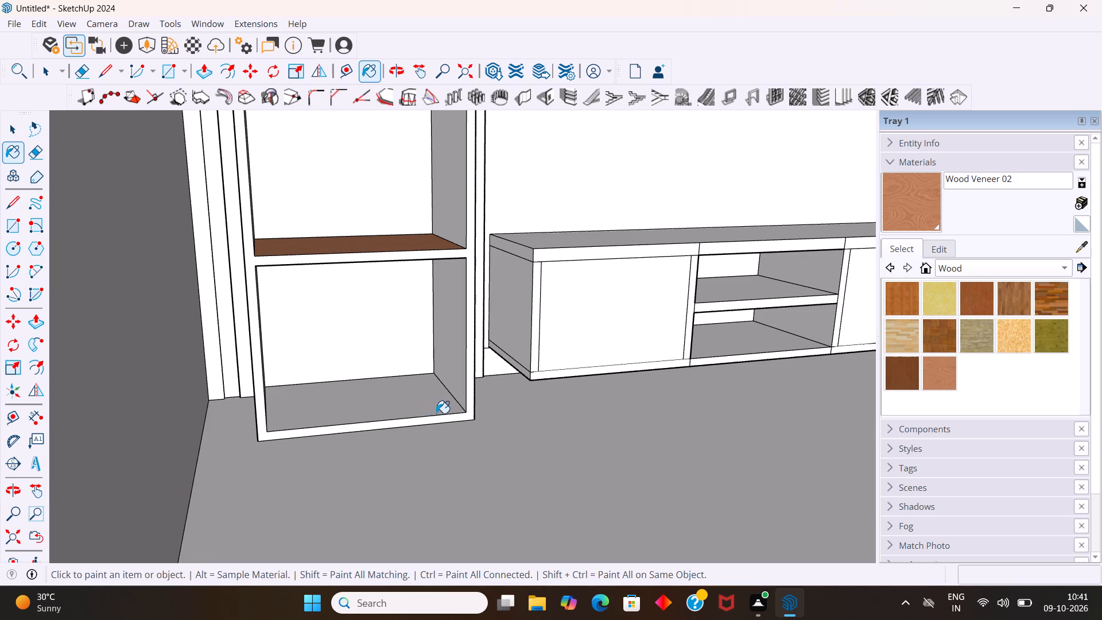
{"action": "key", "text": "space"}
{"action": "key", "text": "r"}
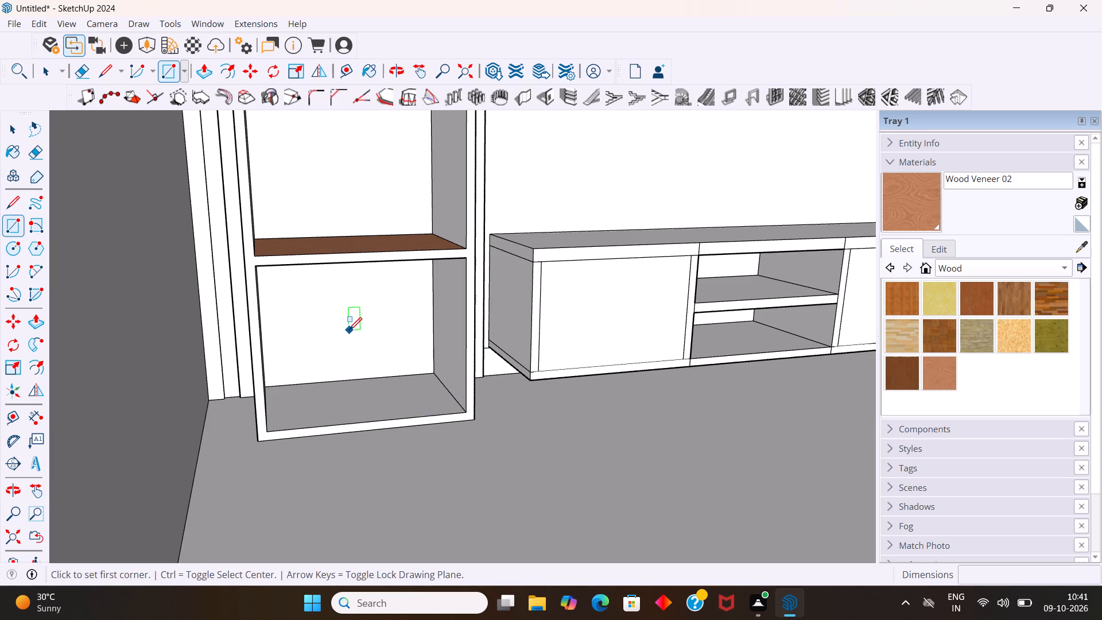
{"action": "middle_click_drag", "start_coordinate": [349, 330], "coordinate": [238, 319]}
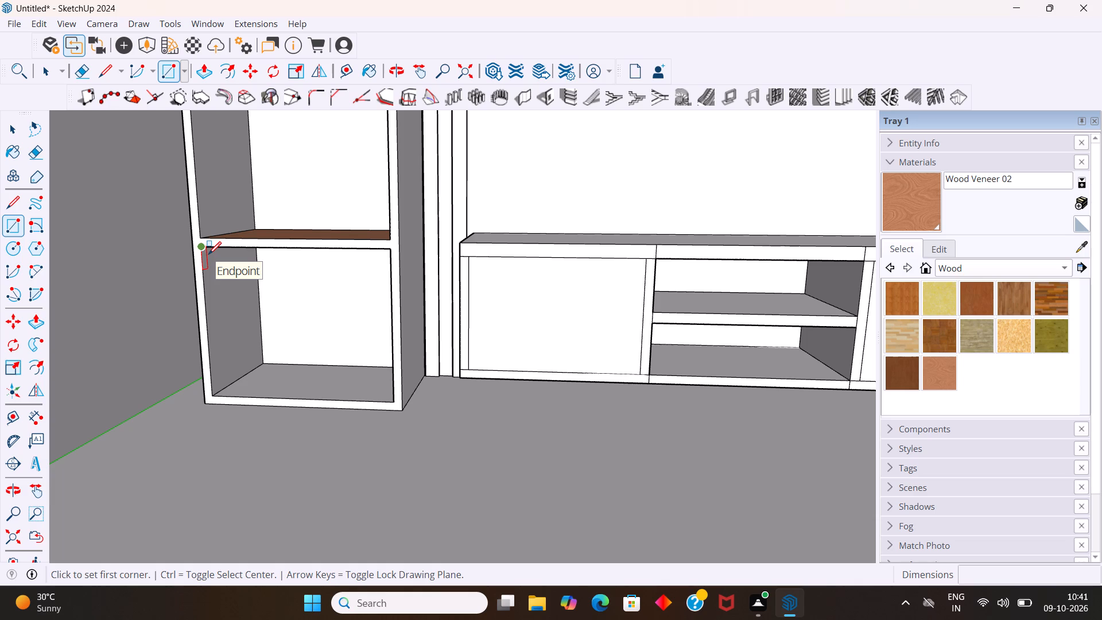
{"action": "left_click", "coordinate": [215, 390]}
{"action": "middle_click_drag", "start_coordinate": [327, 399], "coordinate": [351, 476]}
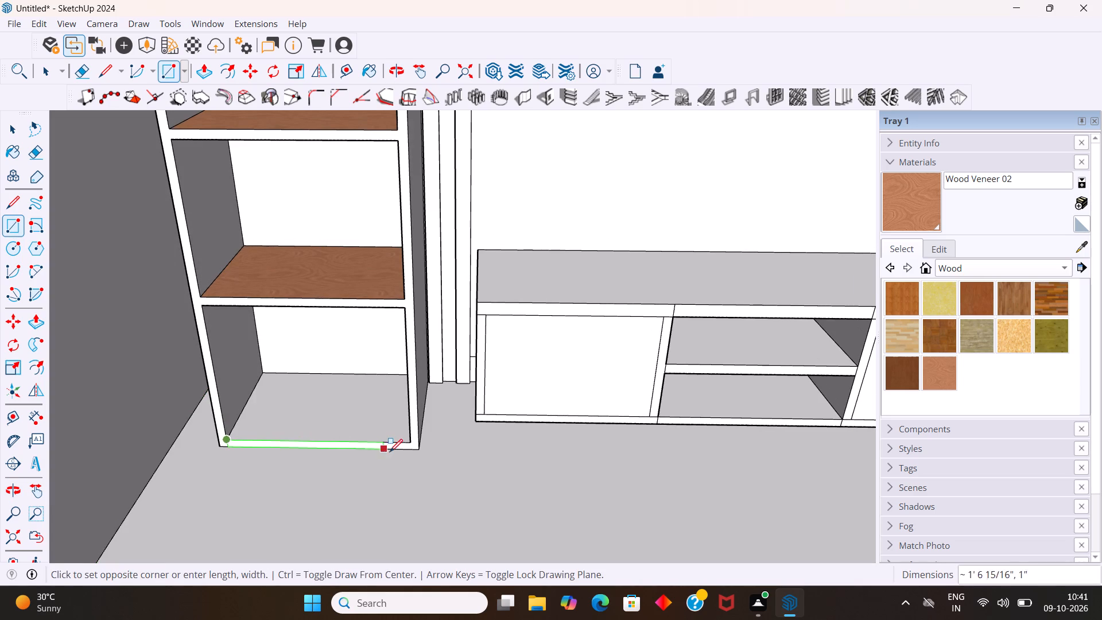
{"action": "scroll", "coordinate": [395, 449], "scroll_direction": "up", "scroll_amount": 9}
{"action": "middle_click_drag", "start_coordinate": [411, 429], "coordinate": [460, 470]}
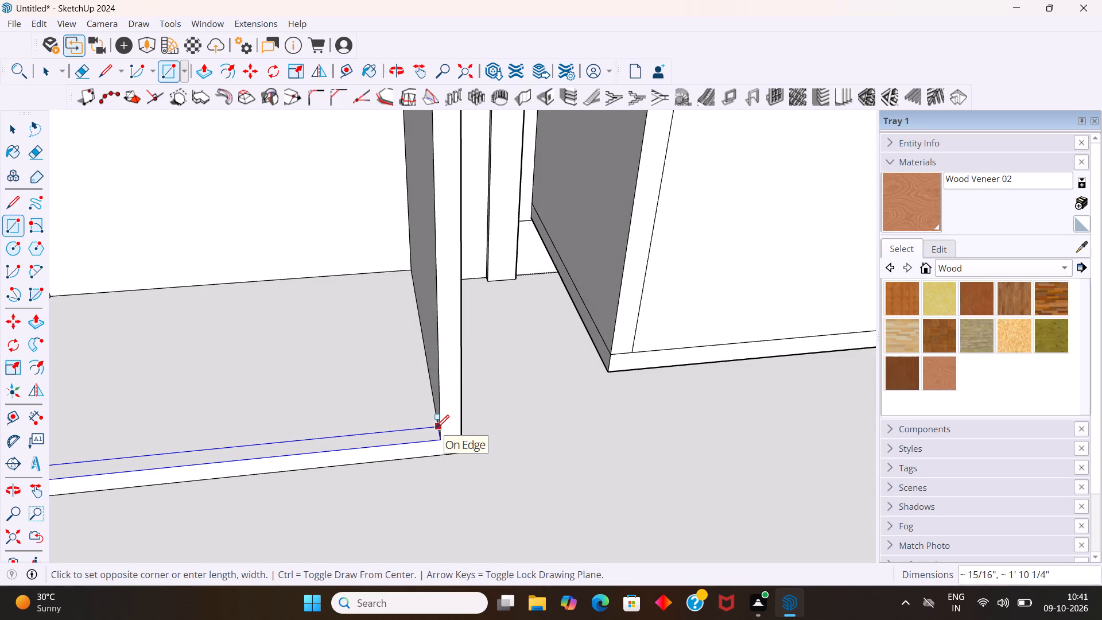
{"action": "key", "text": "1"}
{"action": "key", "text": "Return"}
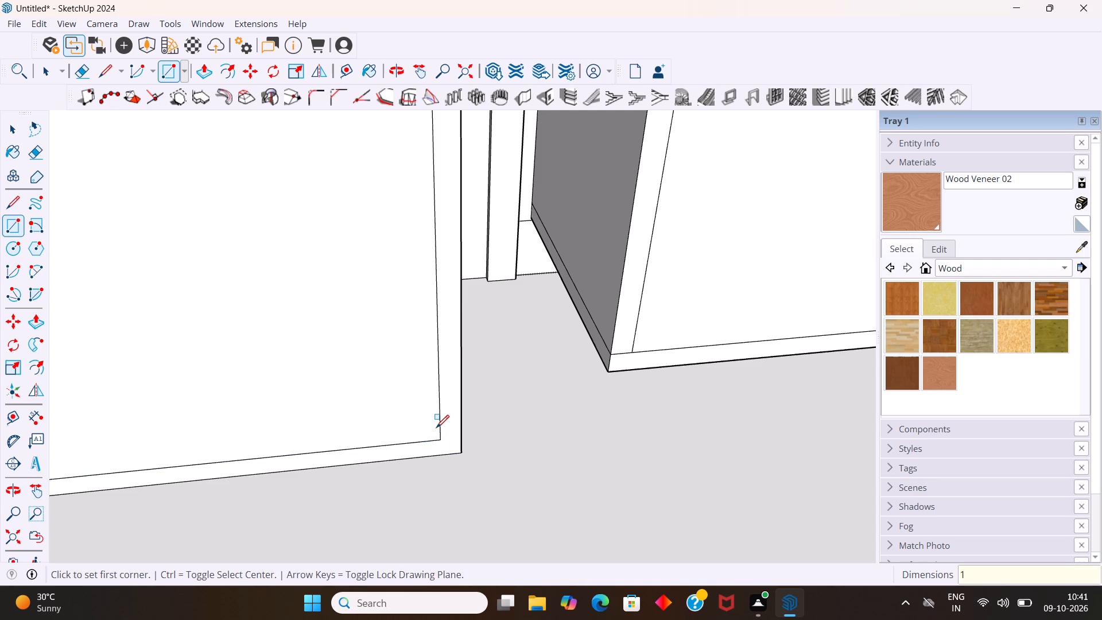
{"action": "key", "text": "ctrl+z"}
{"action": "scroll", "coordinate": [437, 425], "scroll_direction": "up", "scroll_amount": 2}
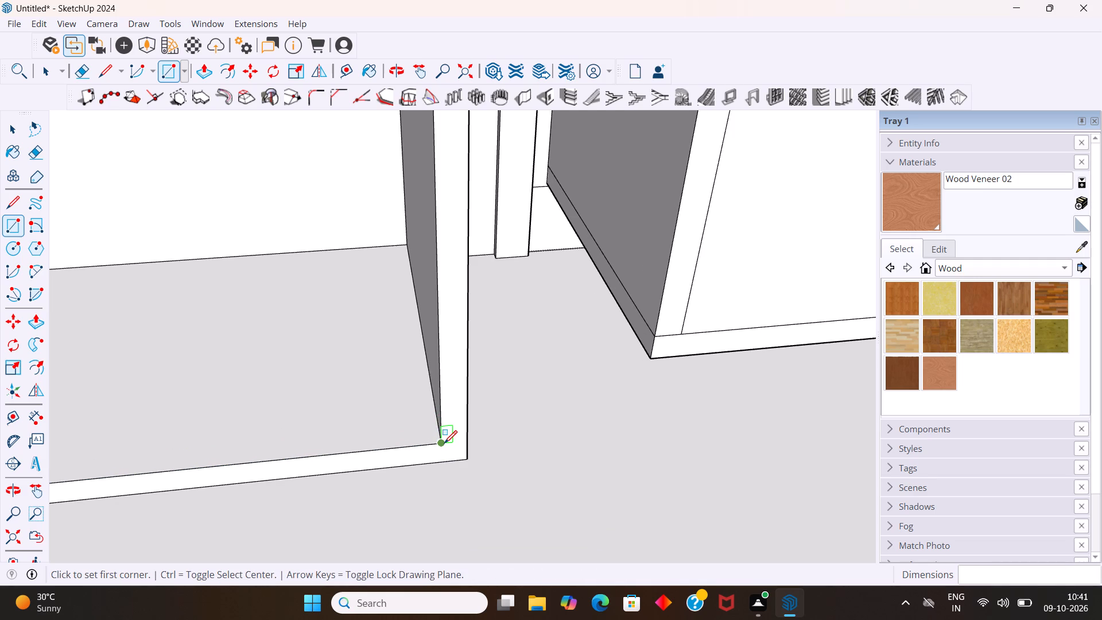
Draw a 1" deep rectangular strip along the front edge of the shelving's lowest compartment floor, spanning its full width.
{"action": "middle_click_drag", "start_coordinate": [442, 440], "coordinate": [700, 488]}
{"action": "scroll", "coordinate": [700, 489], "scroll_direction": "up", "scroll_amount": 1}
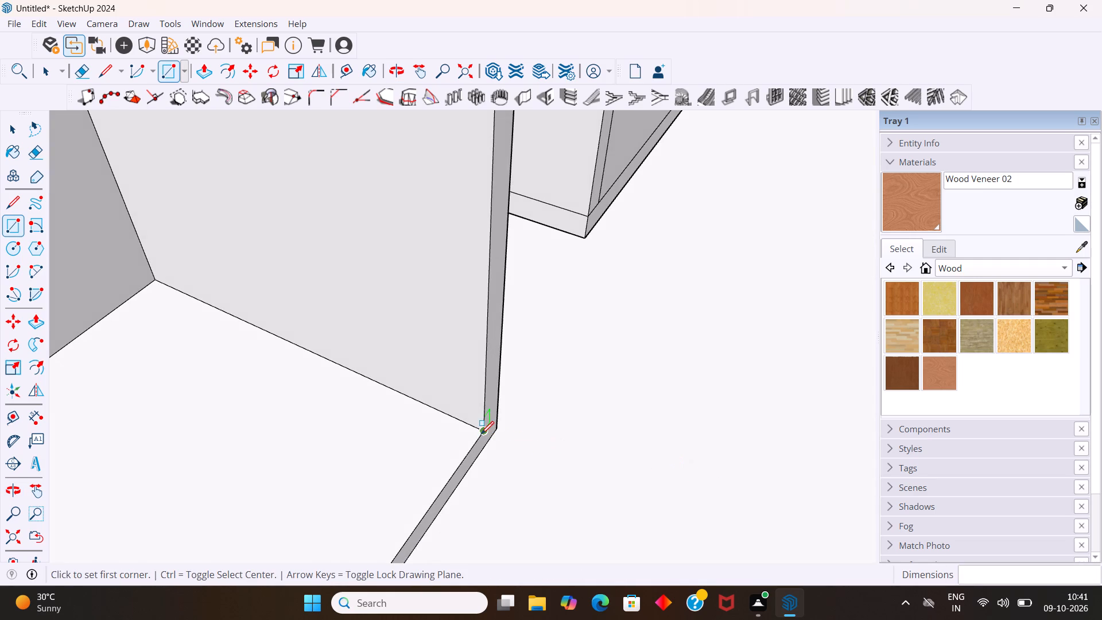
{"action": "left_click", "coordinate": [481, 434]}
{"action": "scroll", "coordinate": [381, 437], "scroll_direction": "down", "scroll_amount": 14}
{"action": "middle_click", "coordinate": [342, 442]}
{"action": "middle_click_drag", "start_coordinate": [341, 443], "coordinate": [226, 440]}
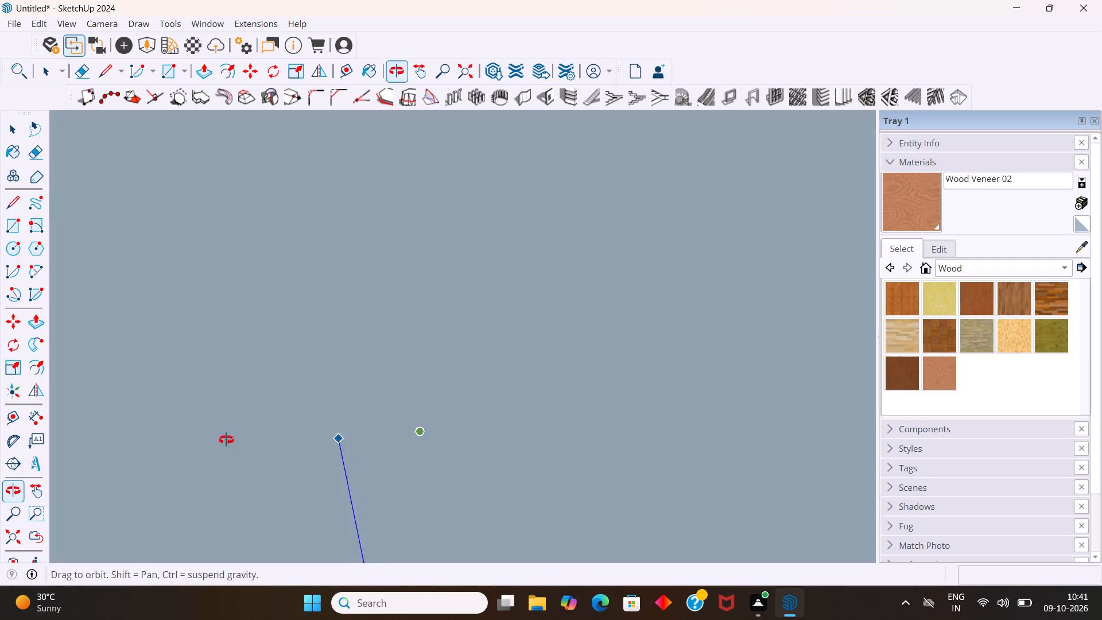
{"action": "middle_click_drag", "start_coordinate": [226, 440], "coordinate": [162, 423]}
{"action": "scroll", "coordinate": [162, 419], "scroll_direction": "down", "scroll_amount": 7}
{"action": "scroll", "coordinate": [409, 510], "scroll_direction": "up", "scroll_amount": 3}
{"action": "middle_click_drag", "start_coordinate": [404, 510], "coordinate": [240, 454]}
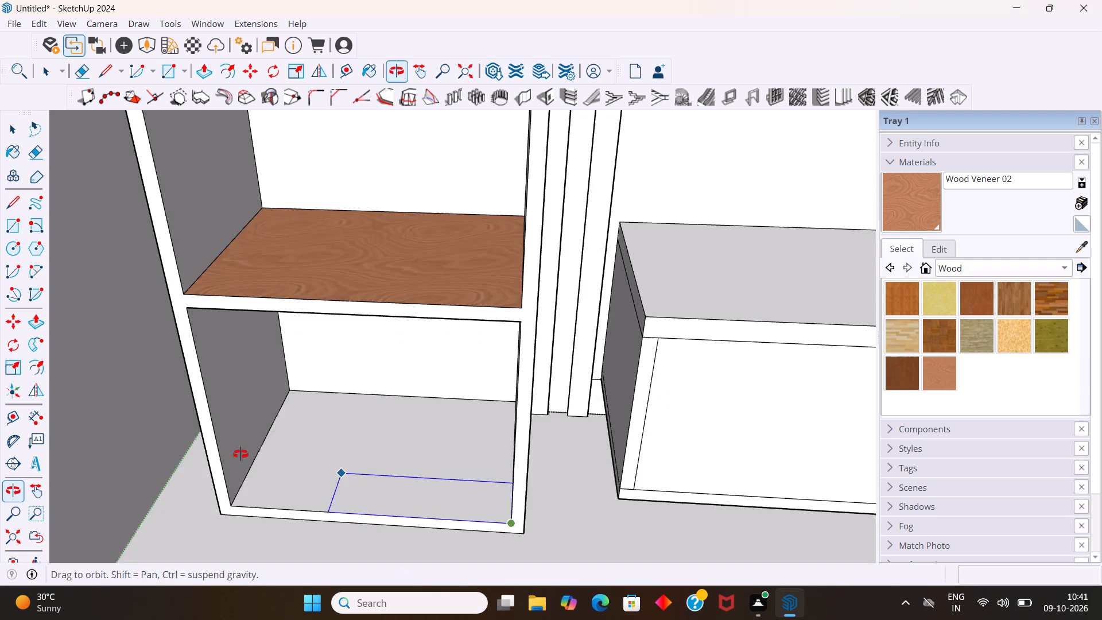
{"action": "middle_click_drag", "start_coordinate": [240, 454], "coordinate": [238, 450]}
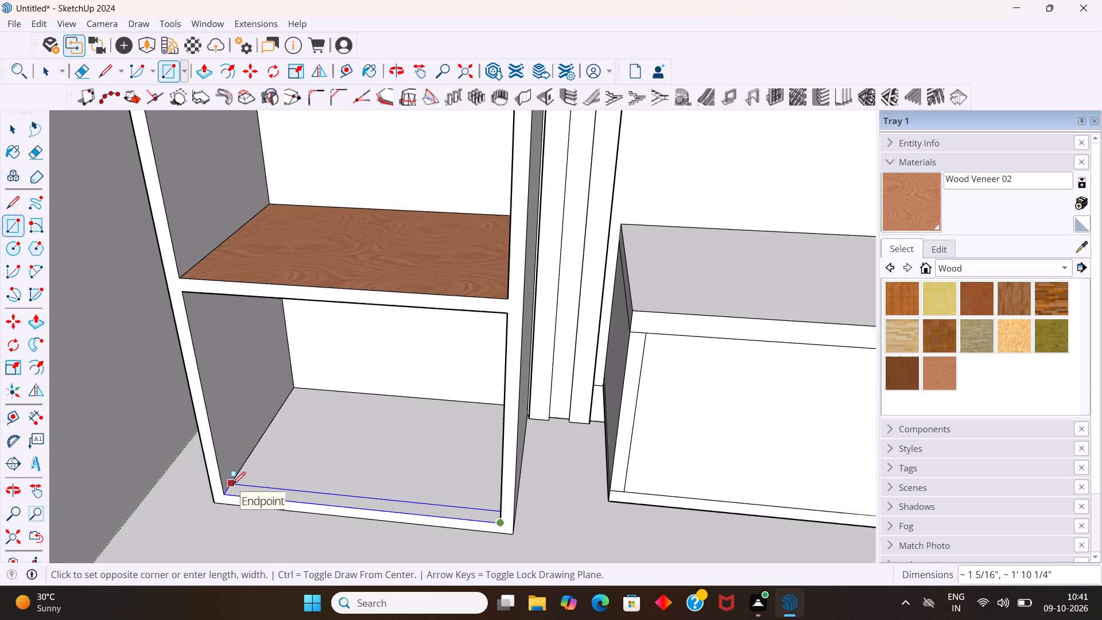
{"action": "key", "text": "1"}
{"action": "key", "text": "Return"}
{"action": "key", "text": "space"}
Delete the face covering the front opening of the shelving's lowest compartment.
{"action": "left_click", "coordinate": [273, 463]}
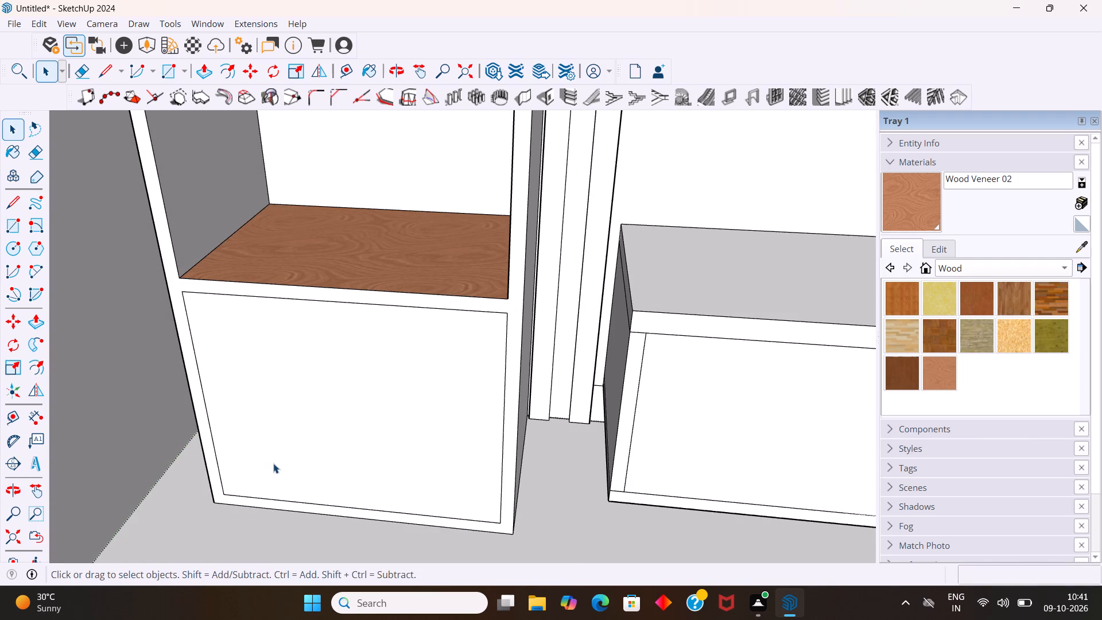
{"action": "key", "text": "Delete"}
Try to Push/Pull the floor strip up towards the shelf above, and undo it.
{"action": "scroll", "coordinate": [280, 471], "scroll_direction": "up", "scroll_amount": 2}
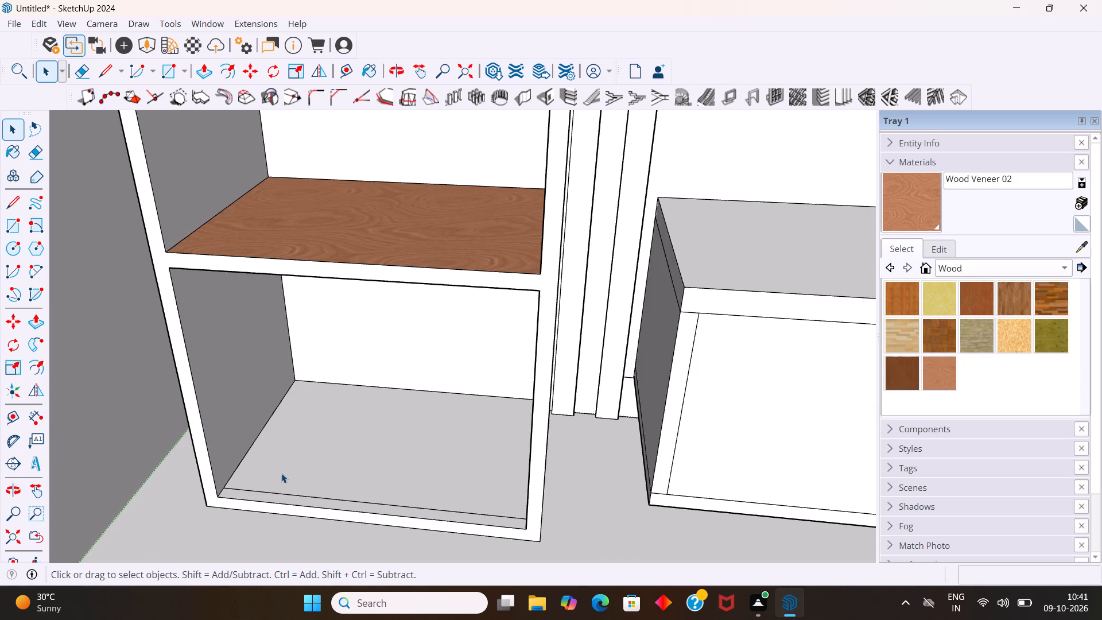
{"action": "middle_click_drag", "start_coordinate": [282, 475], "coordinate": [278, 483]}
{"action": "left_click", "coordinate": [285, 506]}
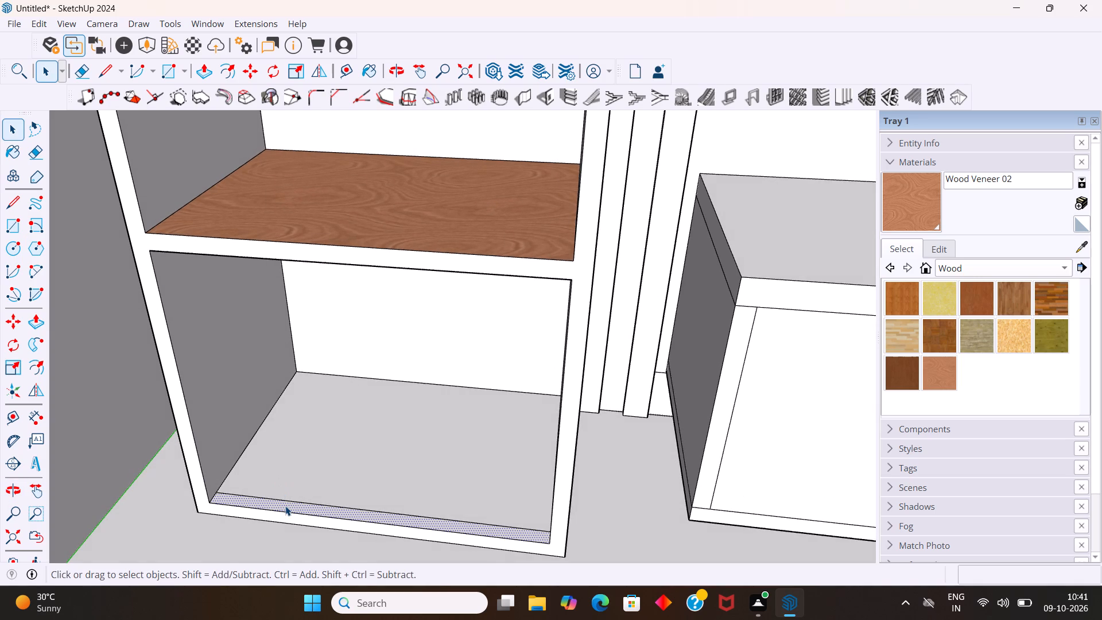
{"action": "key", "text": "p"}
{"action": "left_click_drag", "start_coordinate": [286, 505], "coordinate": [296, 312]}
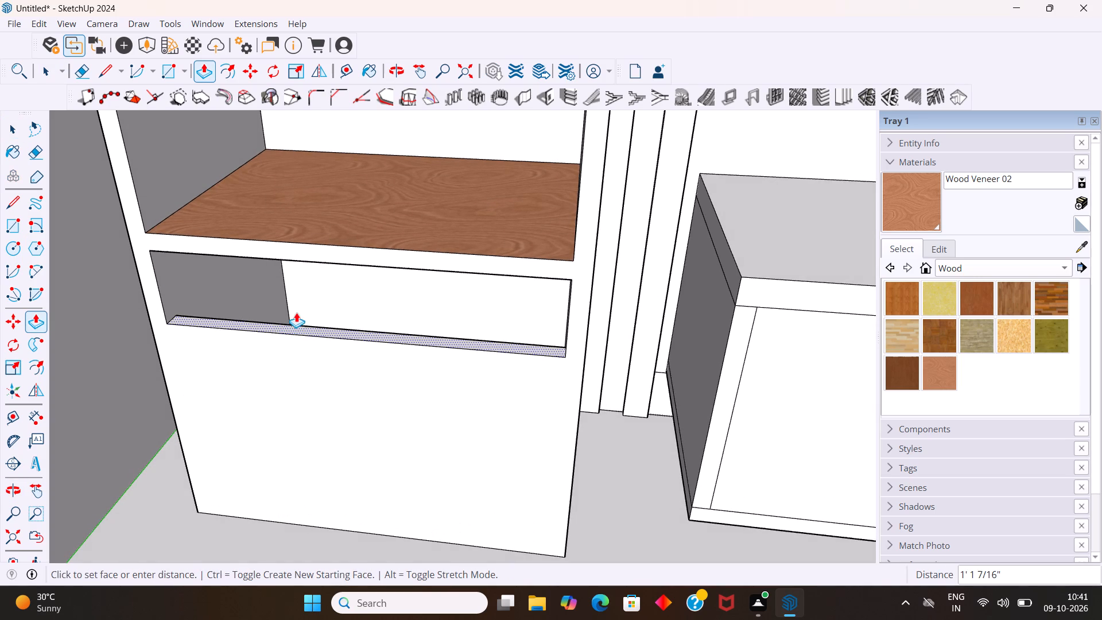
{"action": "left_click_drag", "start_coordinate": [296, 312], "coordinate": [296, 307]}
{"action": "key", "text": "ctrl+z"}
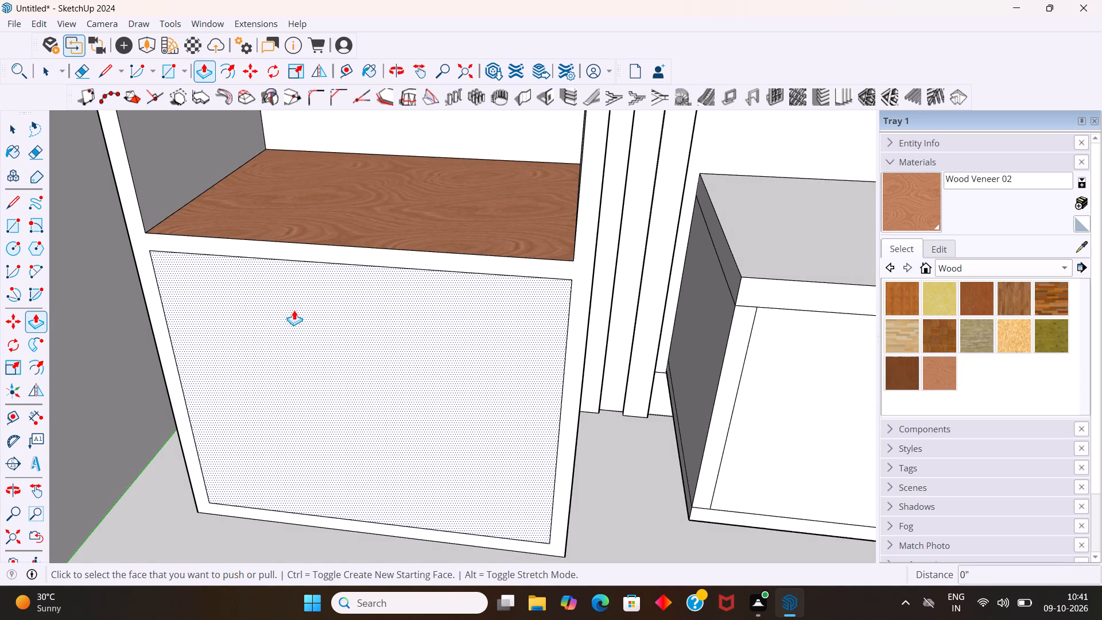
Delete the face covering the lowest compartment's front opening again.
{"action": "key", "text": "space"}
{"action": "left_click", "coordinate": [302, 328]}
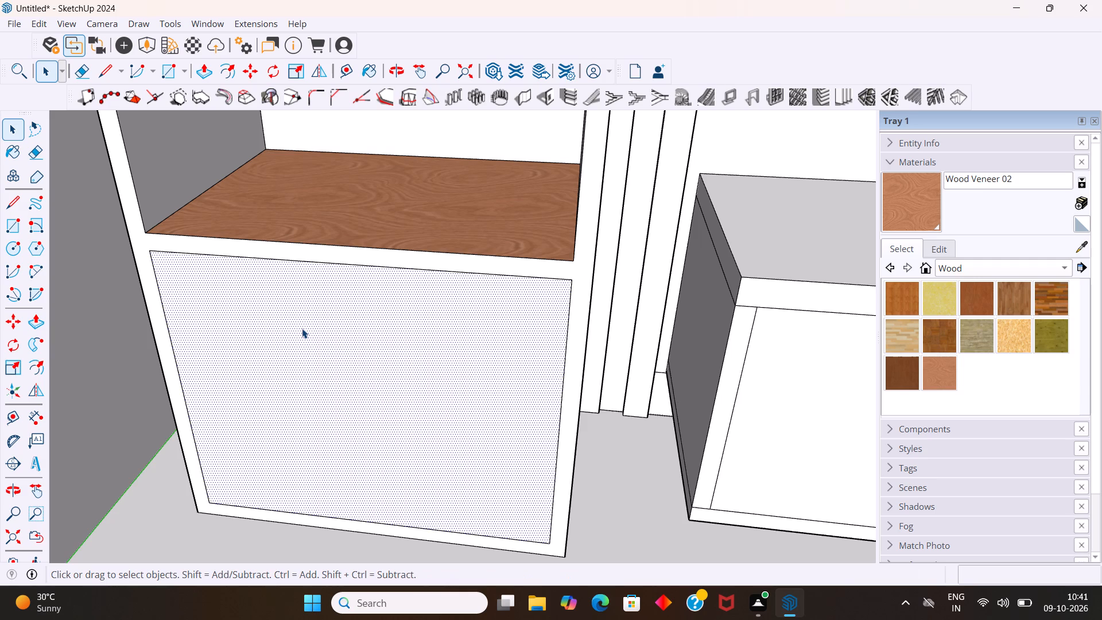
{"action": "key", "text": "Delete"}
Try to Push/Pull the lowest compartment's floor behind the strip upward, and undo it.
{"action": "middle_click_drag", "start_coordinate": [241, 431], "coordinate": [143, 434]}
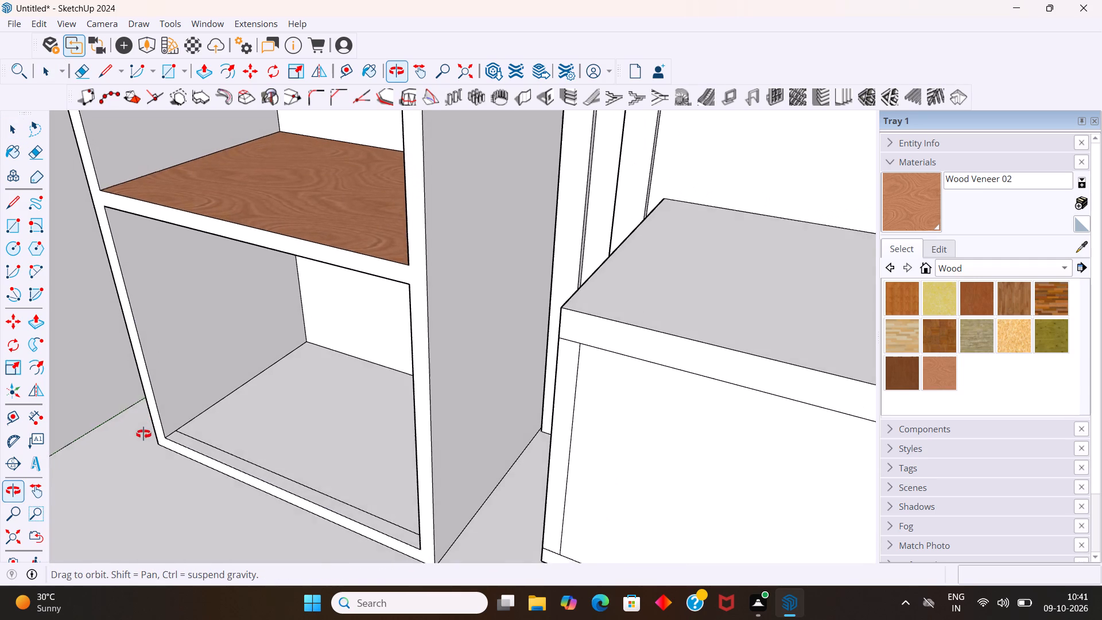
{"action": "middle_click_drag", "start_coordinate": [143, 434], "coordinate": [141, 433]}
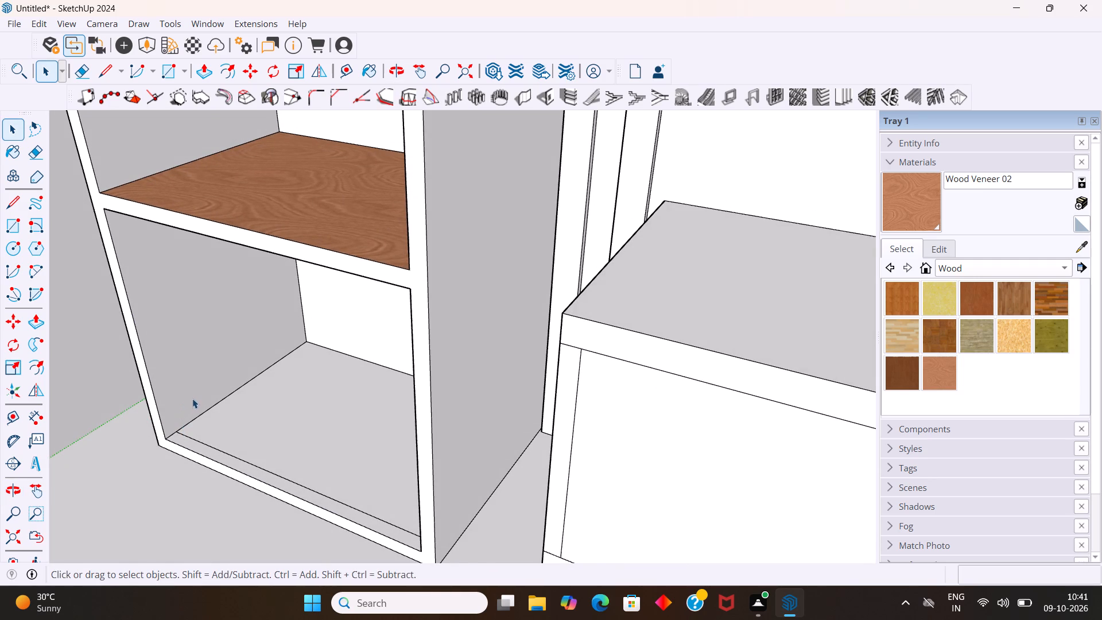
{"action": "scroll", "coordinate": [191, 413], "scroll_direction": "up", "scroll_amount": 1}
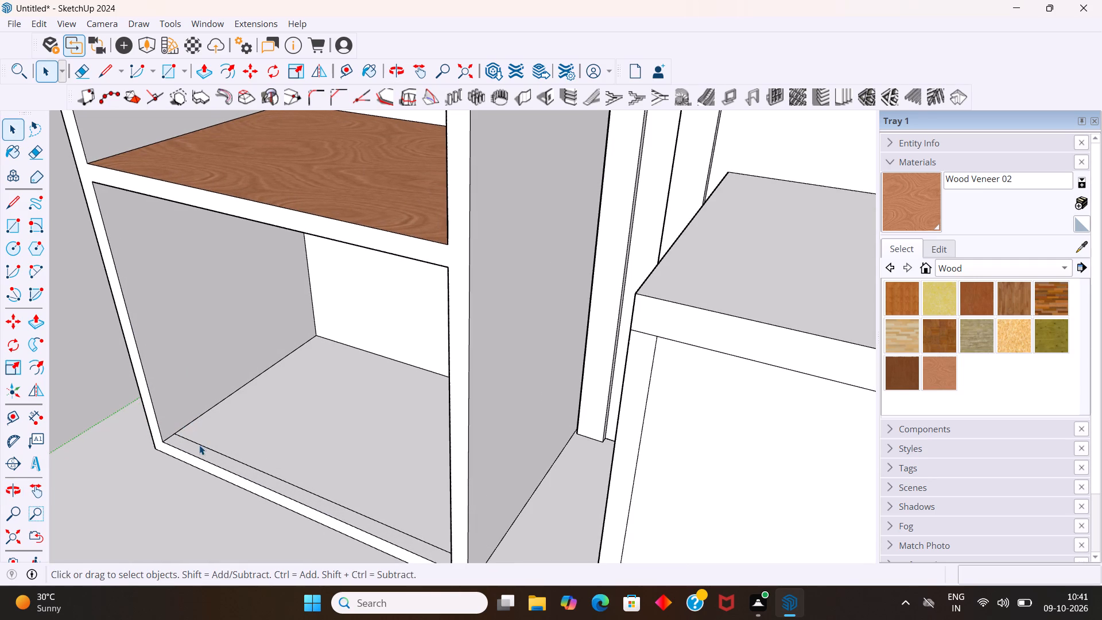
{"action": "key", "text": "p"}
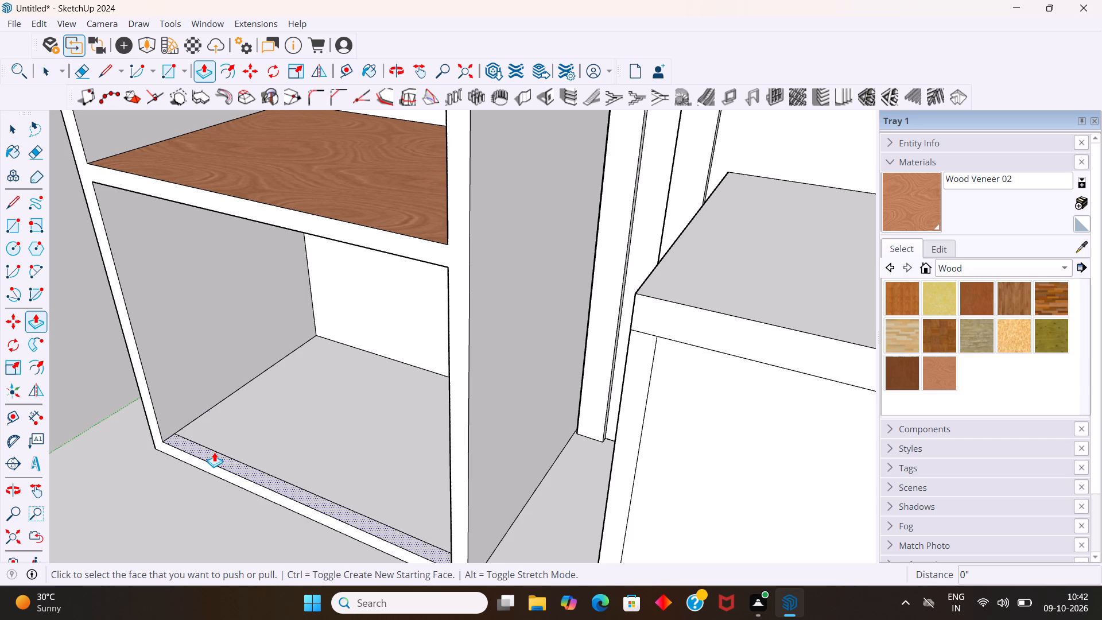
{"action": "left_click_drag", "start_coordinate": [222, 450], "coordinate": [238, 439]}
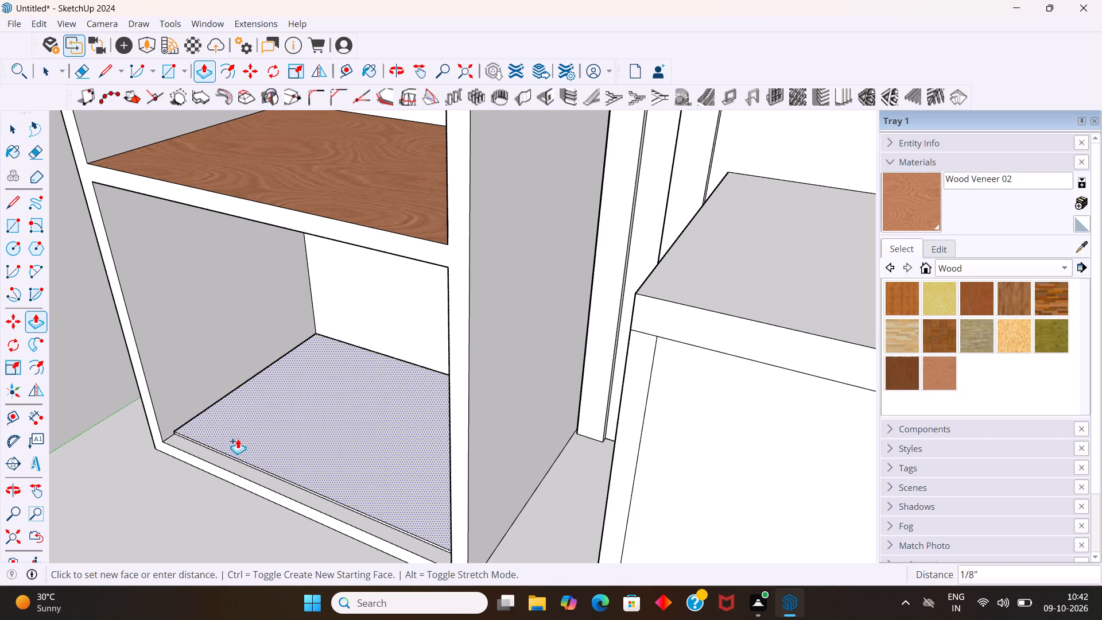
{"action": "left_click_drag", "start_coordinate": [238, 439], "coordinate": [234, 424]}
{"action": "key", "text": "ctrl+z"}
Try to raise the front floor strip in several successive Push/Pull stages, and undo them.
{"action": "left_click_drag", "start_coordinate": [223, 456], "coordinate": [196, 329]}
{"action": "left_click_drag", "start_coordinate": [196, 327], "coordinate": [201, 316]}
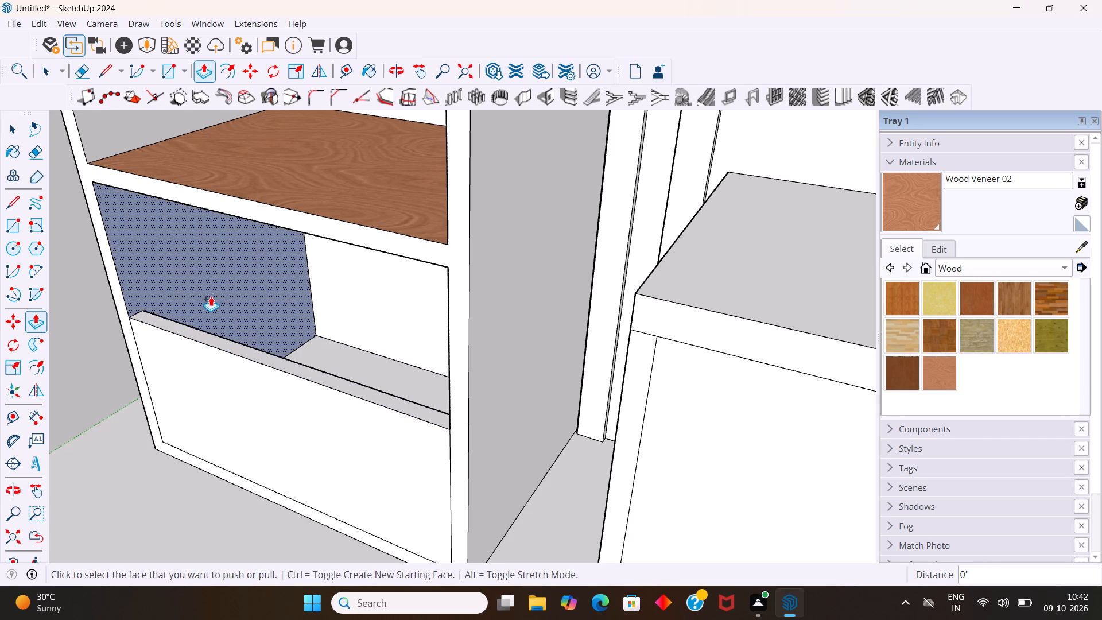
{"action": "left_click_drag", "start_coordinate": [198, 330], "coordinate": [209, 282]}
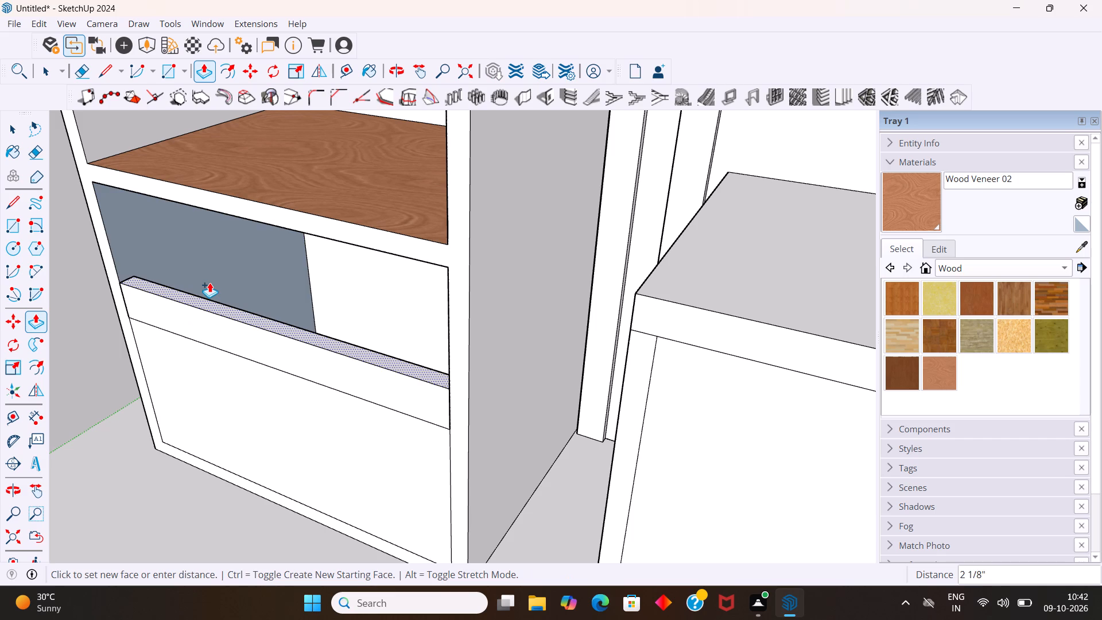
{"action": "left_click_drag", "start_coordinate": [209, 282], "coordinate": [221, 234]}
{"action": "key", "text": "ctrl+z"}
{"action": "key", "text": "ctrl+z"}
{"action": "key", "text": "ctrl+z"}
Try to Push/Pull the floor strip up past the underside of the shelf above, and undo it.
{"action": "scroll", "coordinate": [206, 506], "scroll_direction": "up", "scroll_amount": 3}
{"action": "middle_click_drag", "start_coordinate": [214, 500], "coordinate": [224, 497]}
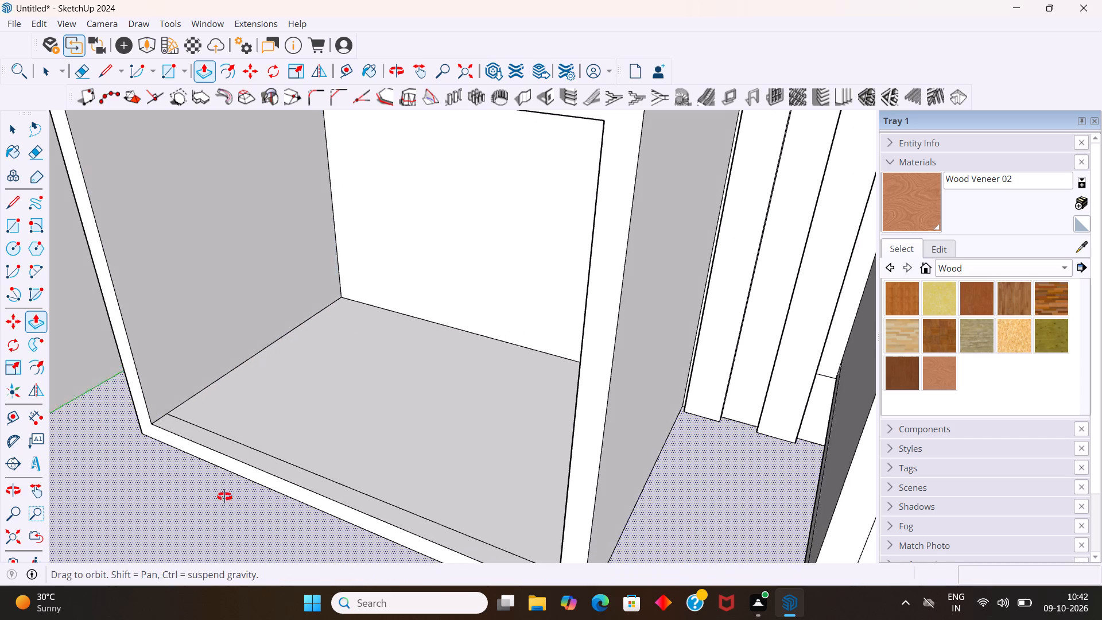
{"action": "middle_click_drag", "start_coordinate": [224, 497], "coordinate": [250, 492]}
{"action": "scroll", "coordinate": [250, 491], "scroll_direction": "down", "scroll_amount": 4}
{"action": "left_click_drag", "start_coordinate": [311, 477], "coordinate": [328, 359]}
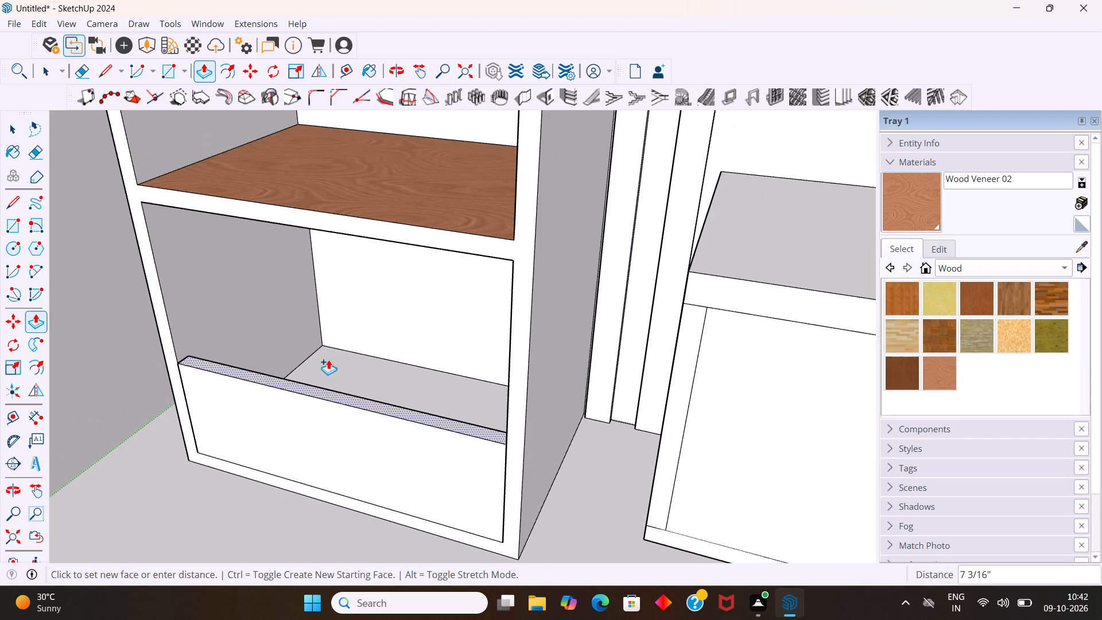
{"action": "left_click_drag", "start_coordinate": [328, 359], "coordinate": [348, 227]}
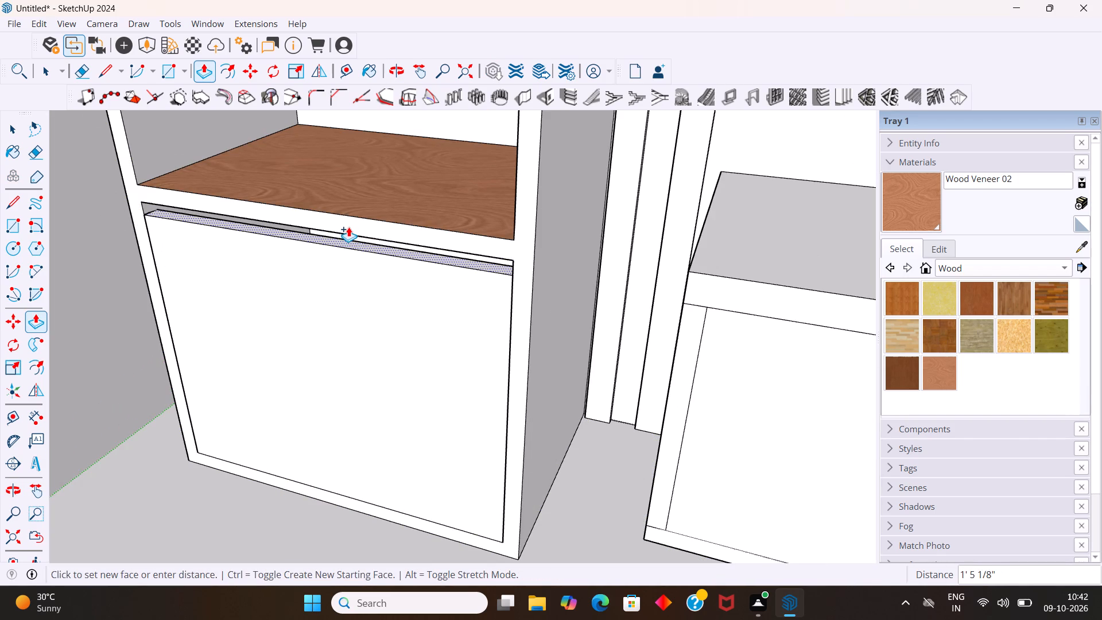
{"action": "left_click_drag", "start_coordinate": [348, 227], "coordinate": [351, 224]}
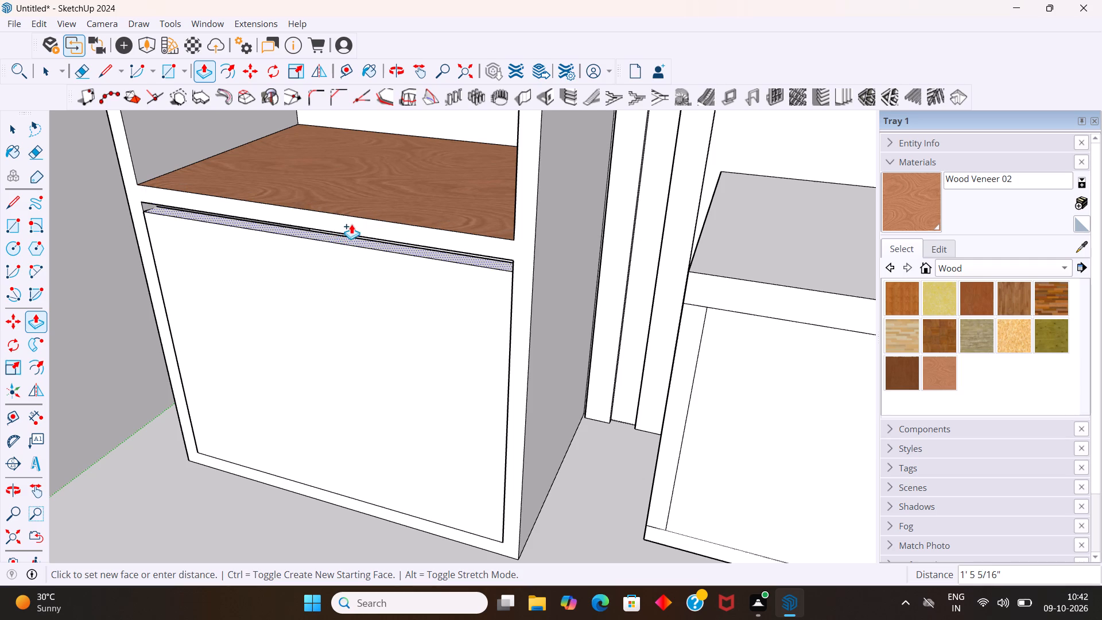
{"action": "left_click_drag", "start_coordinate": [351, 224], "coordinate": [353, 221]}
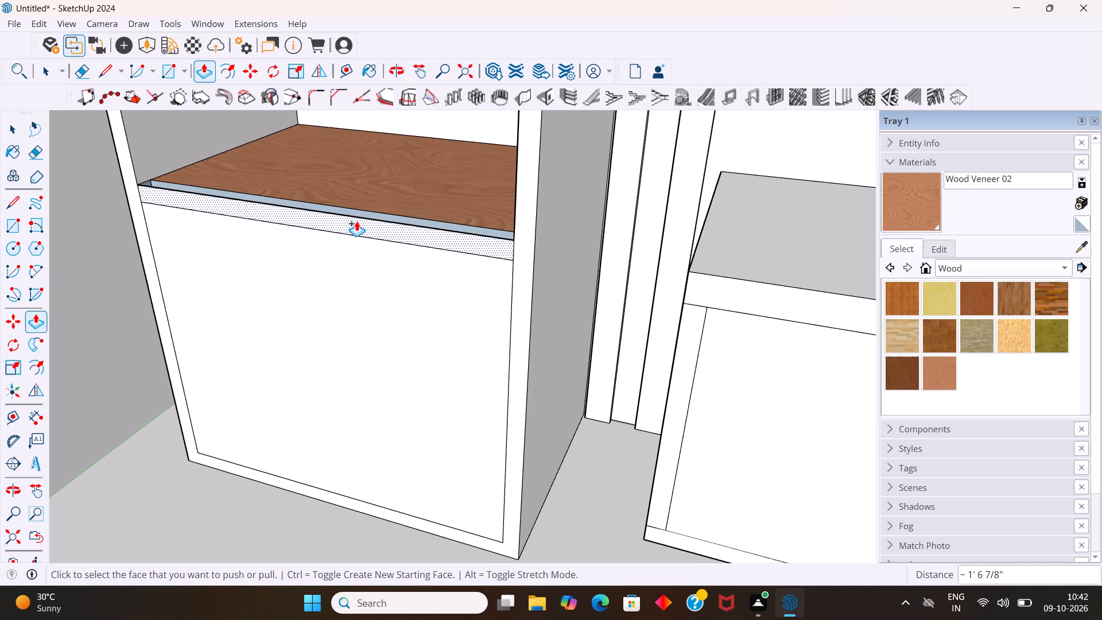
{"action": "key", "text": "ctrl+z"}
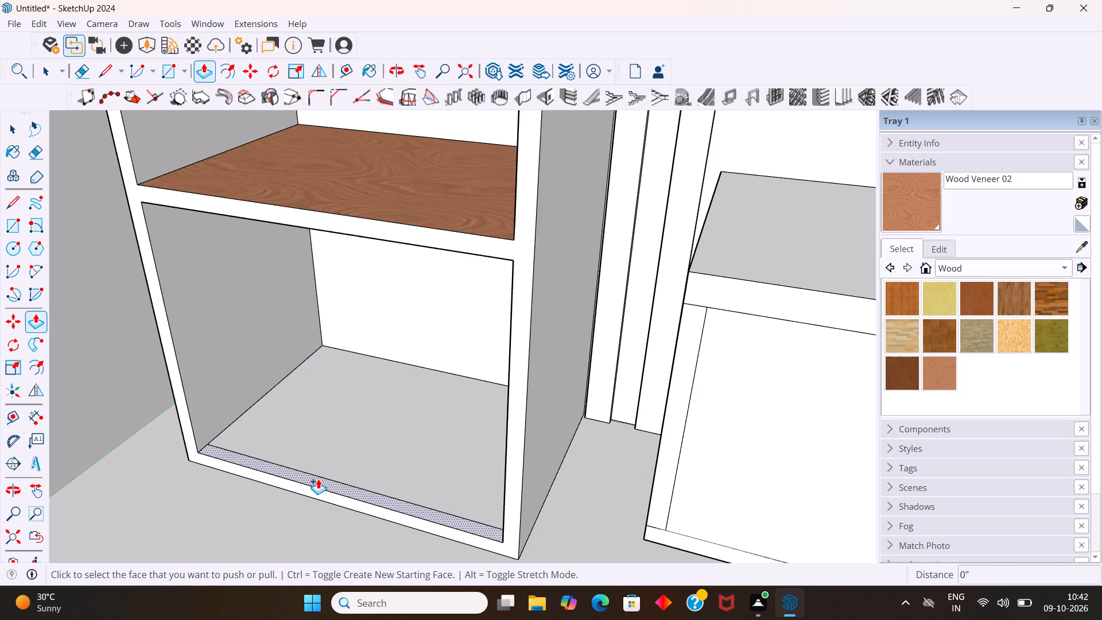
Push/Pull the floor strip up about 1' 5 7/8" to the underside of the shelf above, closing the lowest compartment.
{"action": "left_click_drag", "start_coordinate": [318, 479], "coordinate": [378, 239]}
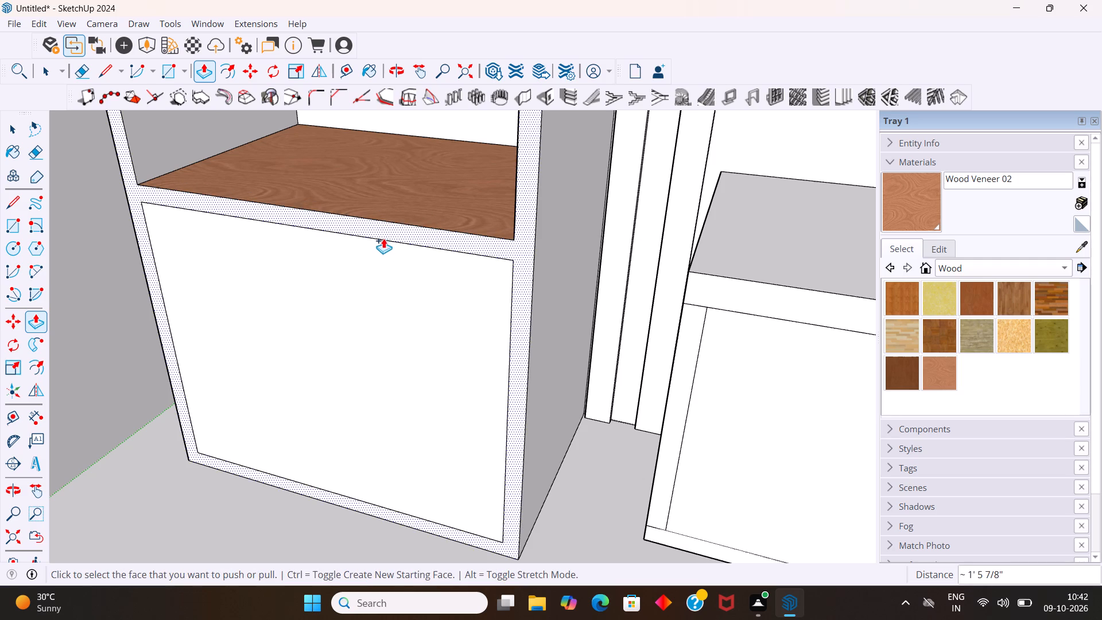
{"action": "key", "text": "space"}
Examine the shelving's closed lowest compartment from several angles alongside the low unit, and select its front face.
{"action": "scroll", "coordinate": [393, 243], "scroll_direction": "down", "scroll_amount": 4}
{"action": "middle_click_drag", "start_coordinate": [386, 259], "coordinate": [388, 261]}
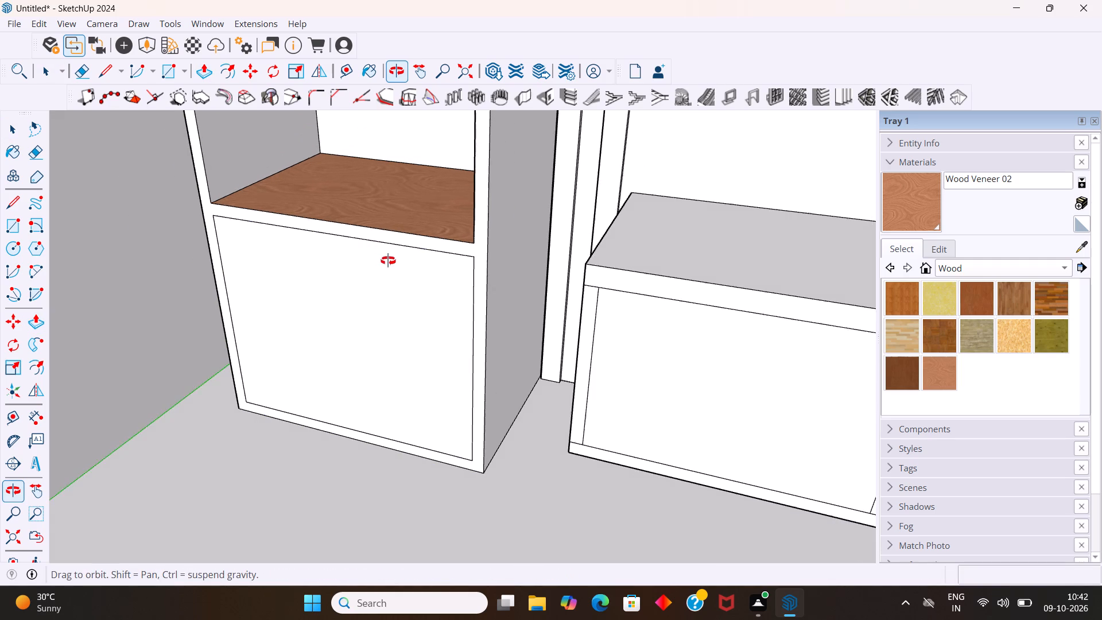
{"action": "middle_click_drag", "start_coordinate": [388, 261], "coordinate": [416, 261]}
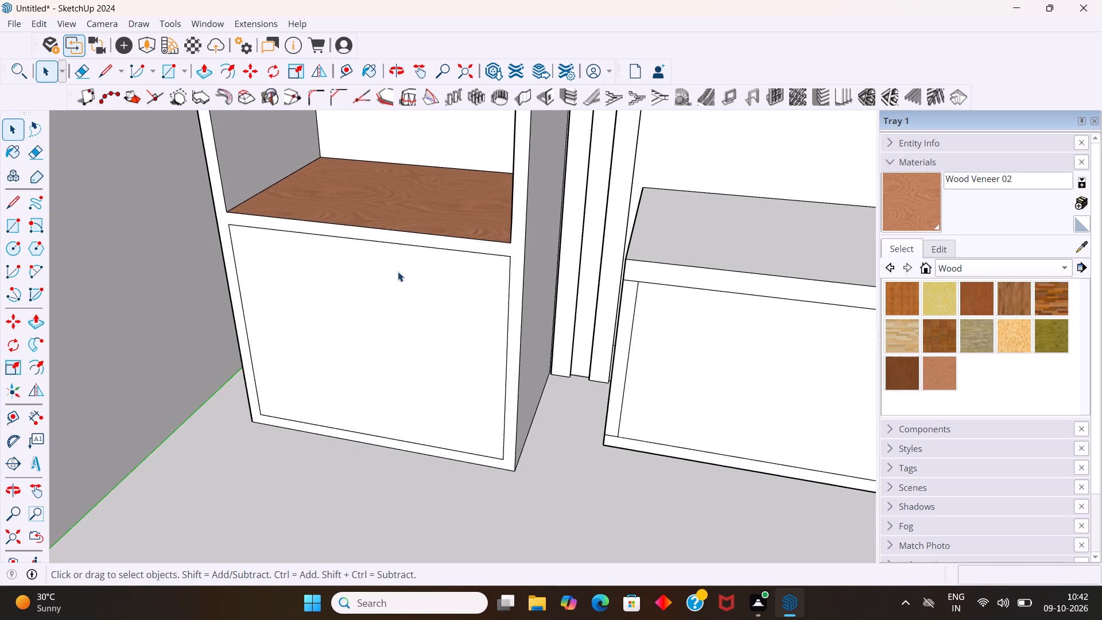
{"action": "middle_click_drag", "start_coordinate": [394, 297], "coordinate": [424, 256]}
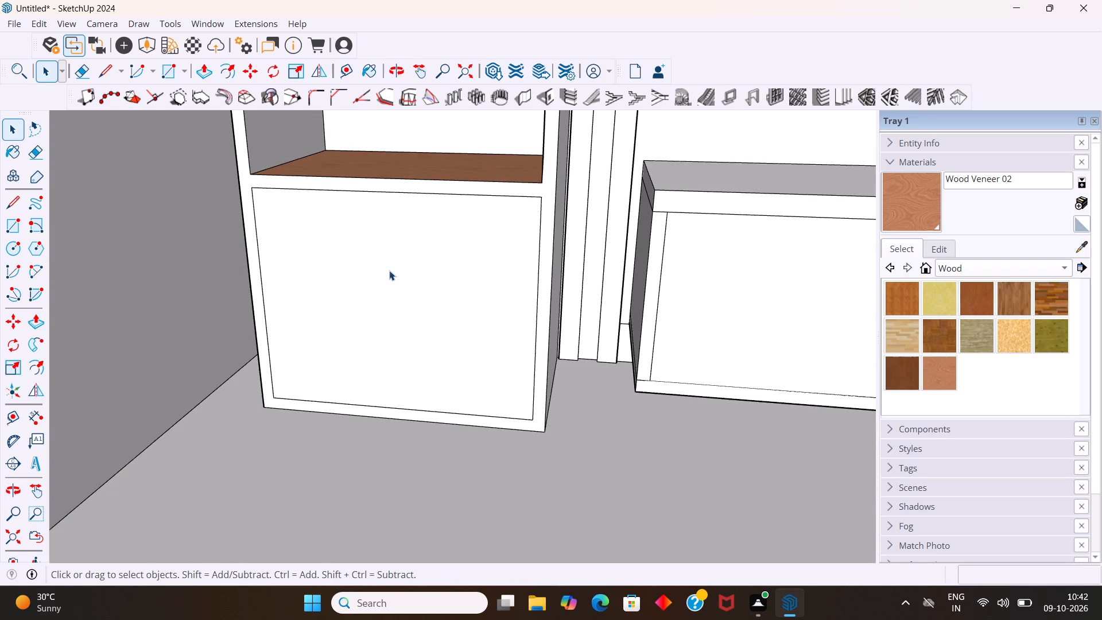
{"action": "scroll", "coordinate": [379, 278], "scroll_direction": "down", "scroll_amount": 3}
{"action": "middle_click_drag", "start_coordinate": [385, 282], "coordinate": [436, 276]}
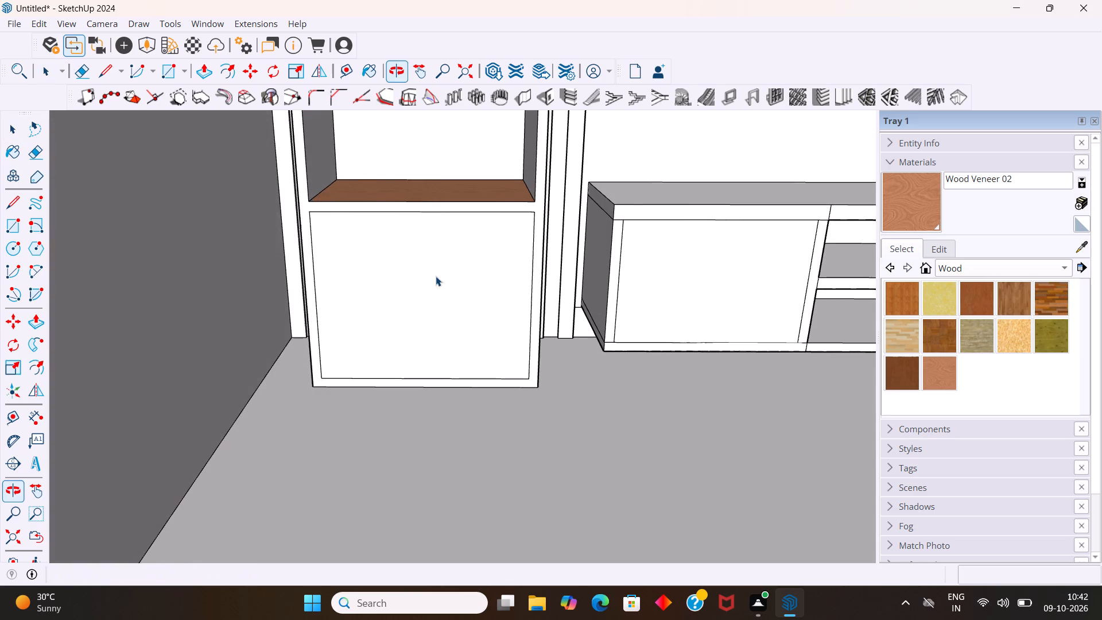
{"action": "scroll", "coordinate": [435, 273], "scroll_direction": "down", "scroll_amount": 2}
{"action": "middle_click_drag", "start_coordinate": [421, 282], "coordinate": [418, 247]}
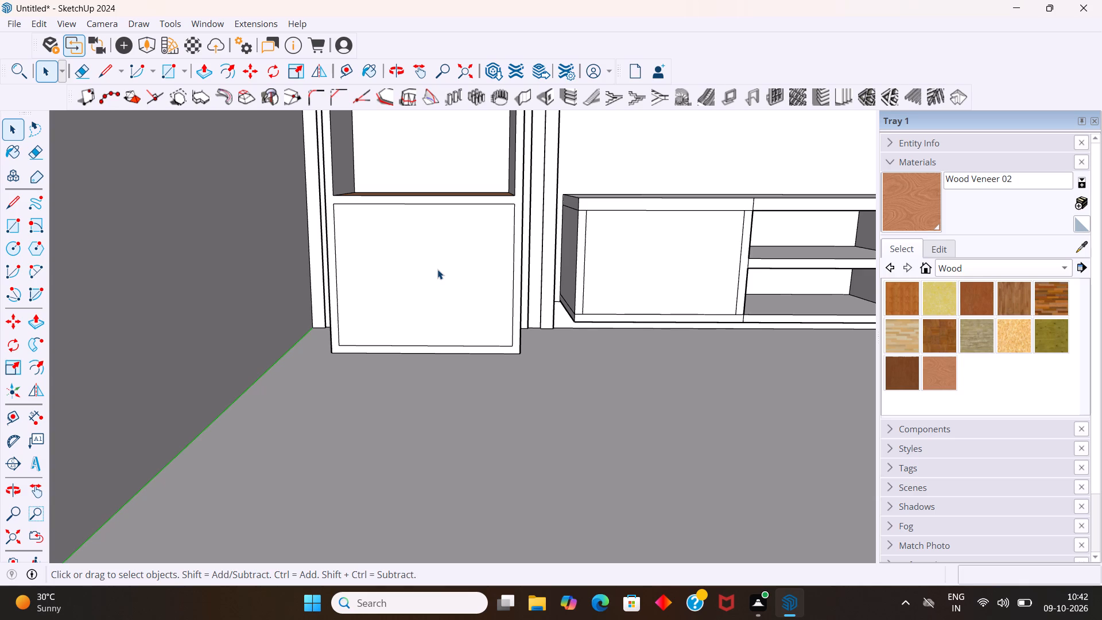
{"action": "scroll", "coordinate": [437, 271], "scroll_direction": "down", "scroll_amount": 2}
{"action": "left_click", "coordinate": [437, 272]}
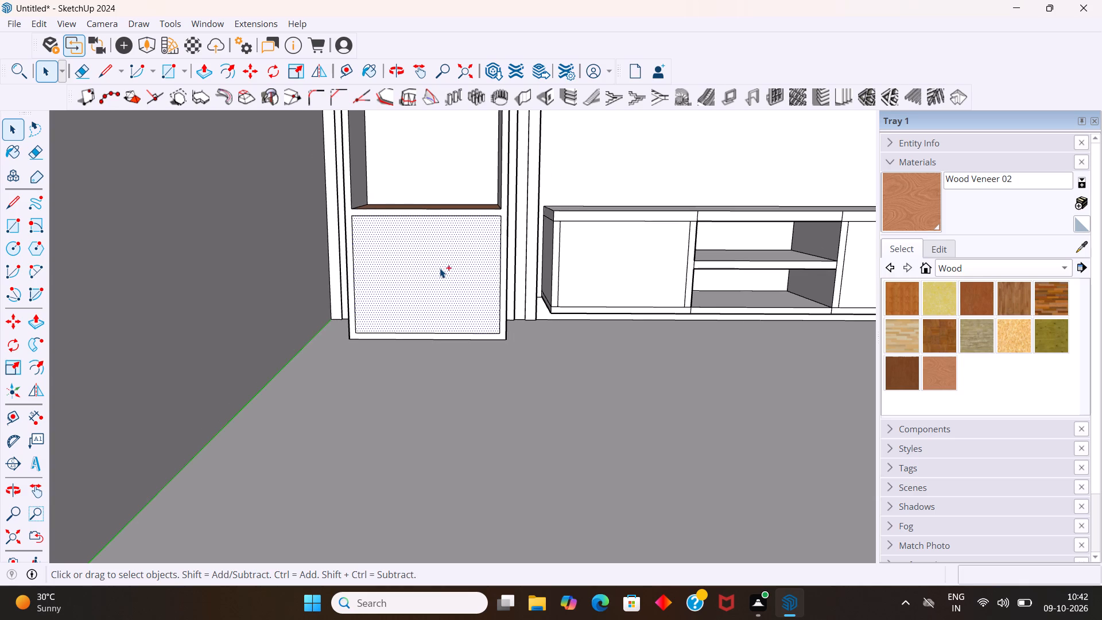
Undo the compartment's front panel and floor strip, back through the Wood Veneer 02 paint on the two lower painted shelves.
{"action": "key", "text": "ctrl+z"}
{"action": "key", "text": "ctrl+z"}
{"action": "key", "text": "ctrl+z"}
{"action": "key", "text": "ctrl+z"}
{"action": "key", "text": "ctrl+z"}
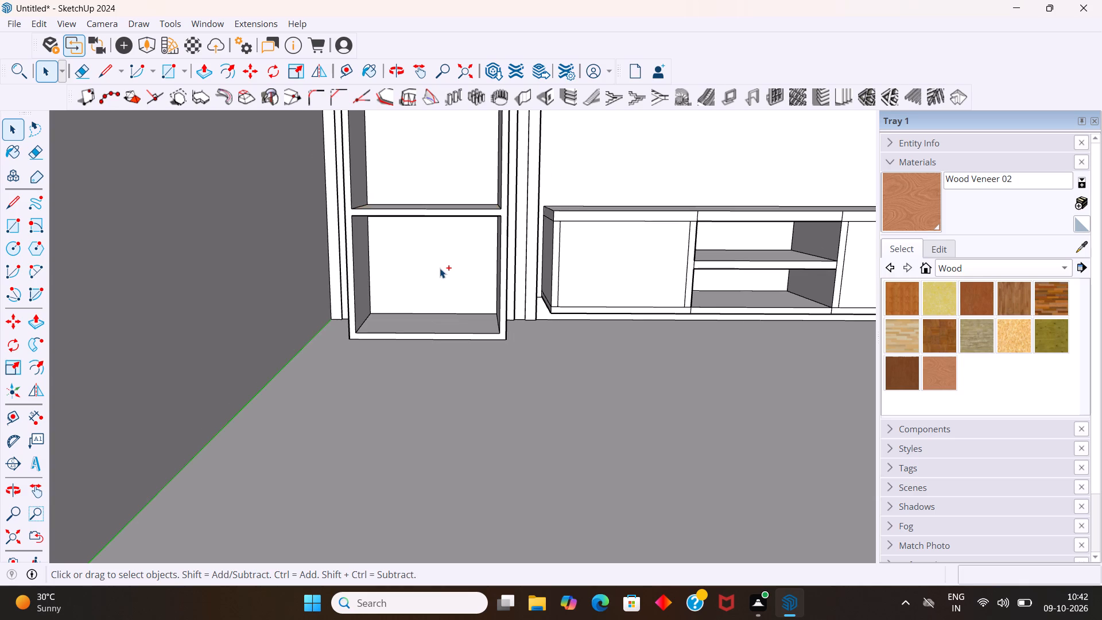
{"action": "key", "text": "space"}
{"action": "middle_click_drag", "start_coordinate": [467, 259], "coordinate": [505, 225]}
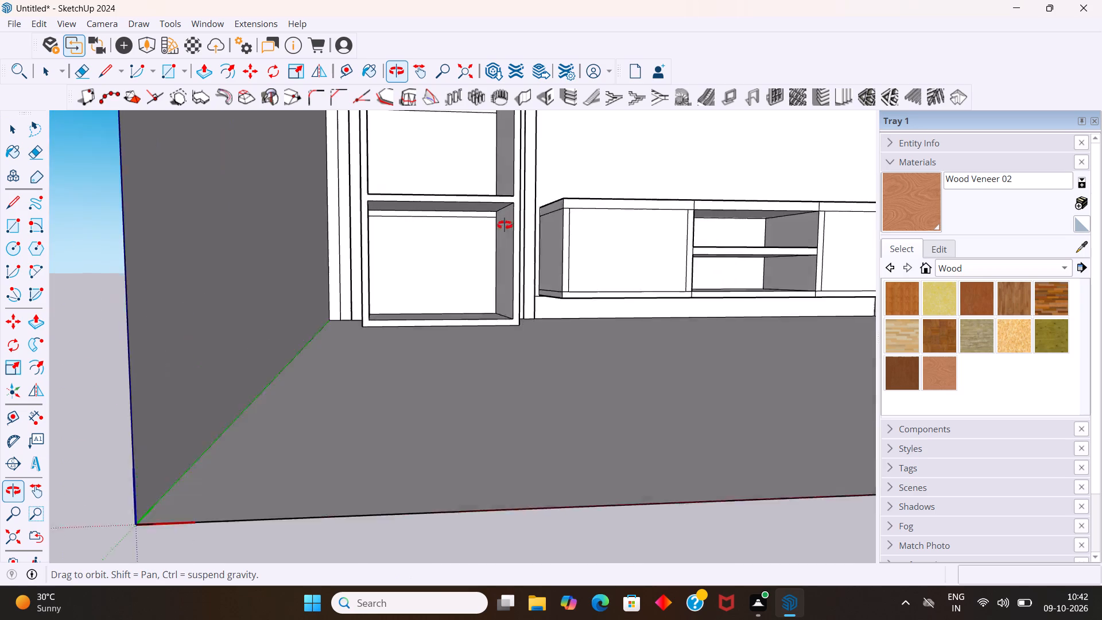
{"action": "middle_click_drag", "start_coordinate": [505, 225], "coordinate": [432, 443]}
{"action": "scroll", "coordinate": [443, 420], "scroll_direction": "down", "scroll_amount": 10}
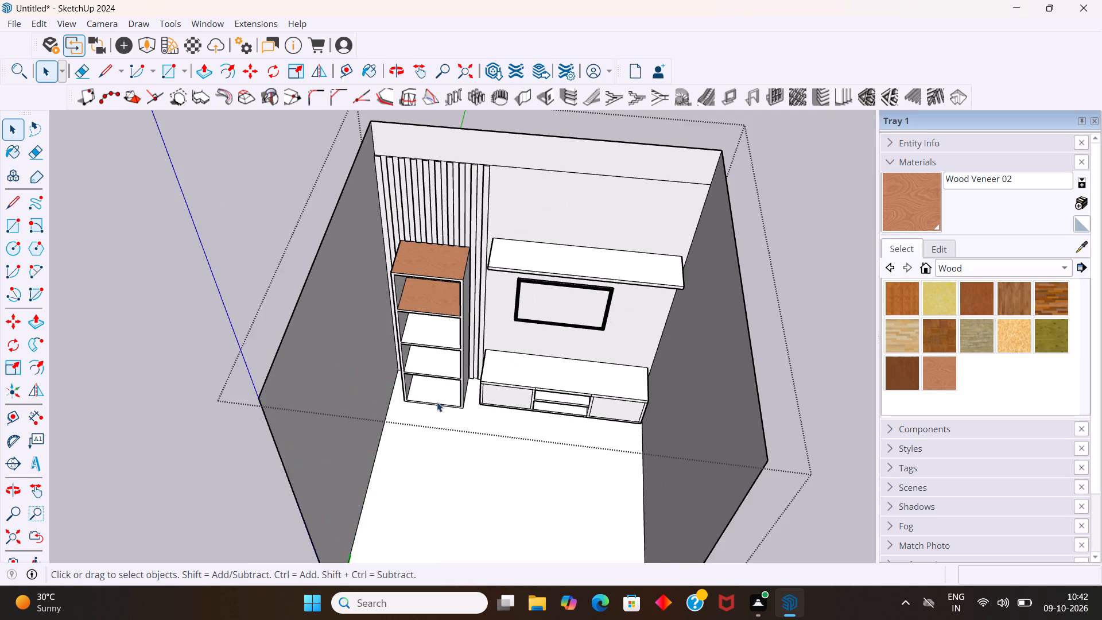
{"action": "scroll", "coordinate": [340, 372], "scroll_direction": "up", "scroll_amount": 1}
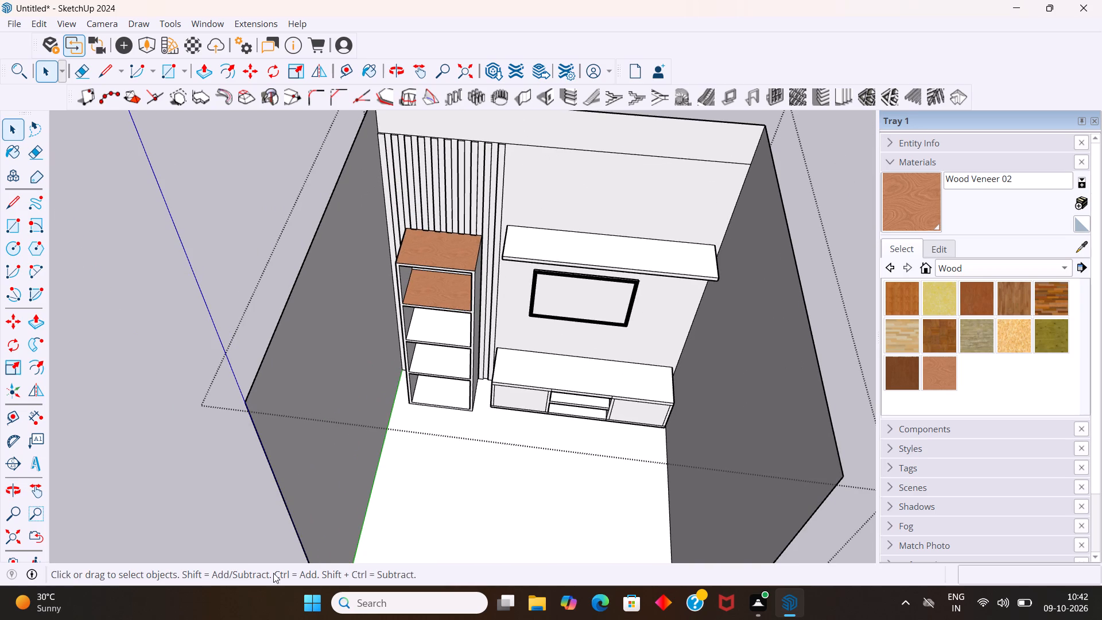
Paint the shelving's three lowest shelf boards with Wood Veneer 02.
{"action": "left_click", "coordinate": [942, 374]}
{"action": "scroll", "coordinate": [320, 446], "scroll_direction": "up", "scroll_amount": 3}
{"action": "left_click", "coordinate": [457, 383]}
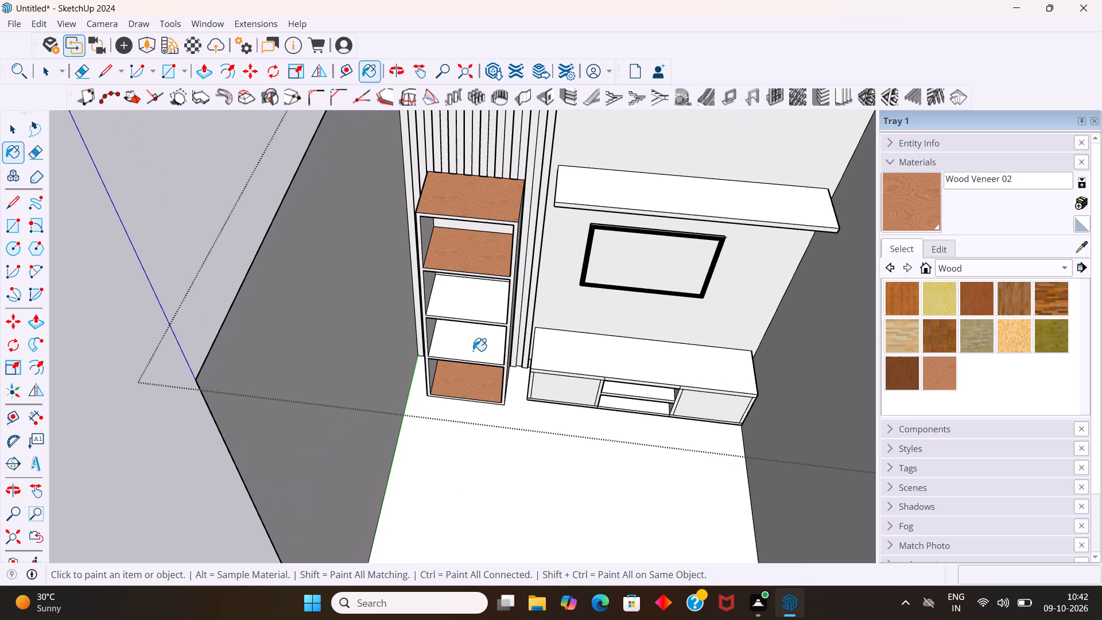
{"action": "left_click", "coordinate": [473, 350]}
{"action": "left_click", "coordinate": [472, 317]}
Paint both outer side faces of the shelving with Wood Veneer 02.
{"action": "middle_click_drag", "start_coordinate": [460, 327], "coordinate": [564, 305]}
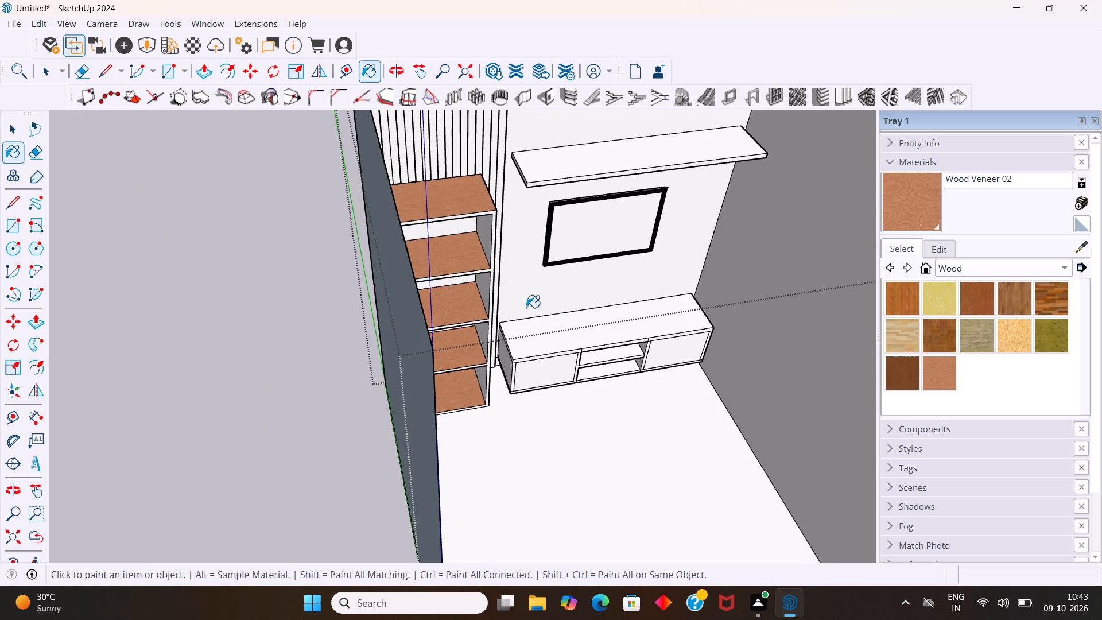
{"action": "scroll", "coordinate": [516, 289], "scroll_direction": "up", "scroll_amount": 3}
{"action": "middle_click_drag", "start_coordinate": [511, 286], "coordinate": [329, 385]}
{"action": "left_click", "coordinate": [532, 255]}
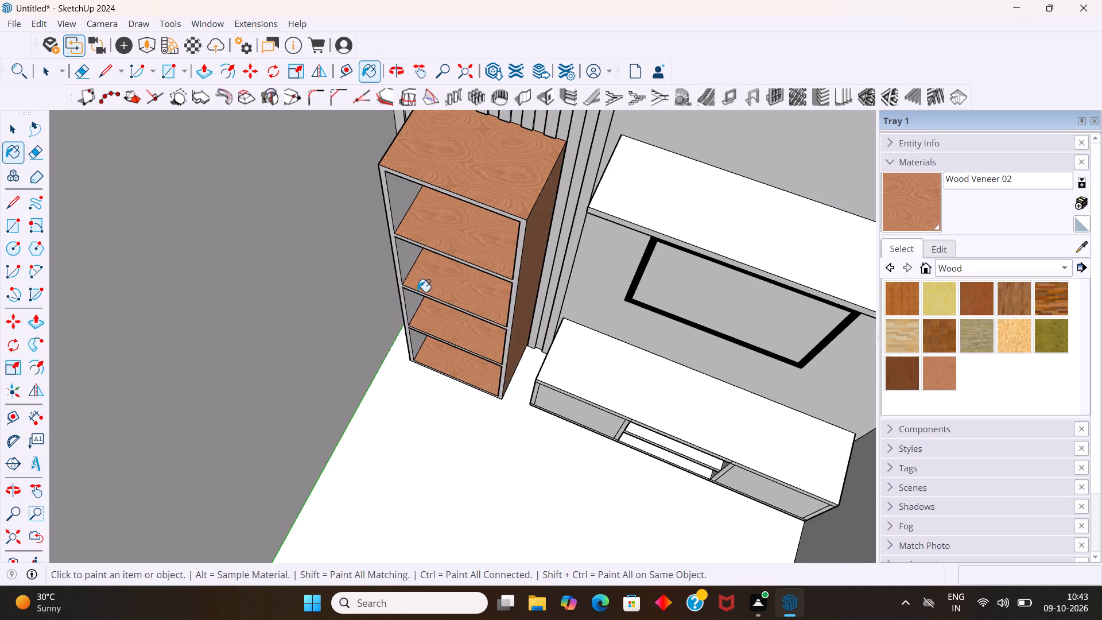
{"action": "middle_click_drag", "start_coordinate": [395, 297], "coordinate": [572, 254]}
{"action": "scroll", "coordinate": [428, 266], "scroll_direction": "up", "scroll_amount": 5}
{"action": "middle_click_drag", "start_coordinate": [405, 219], "coordinate": [371, 226]}
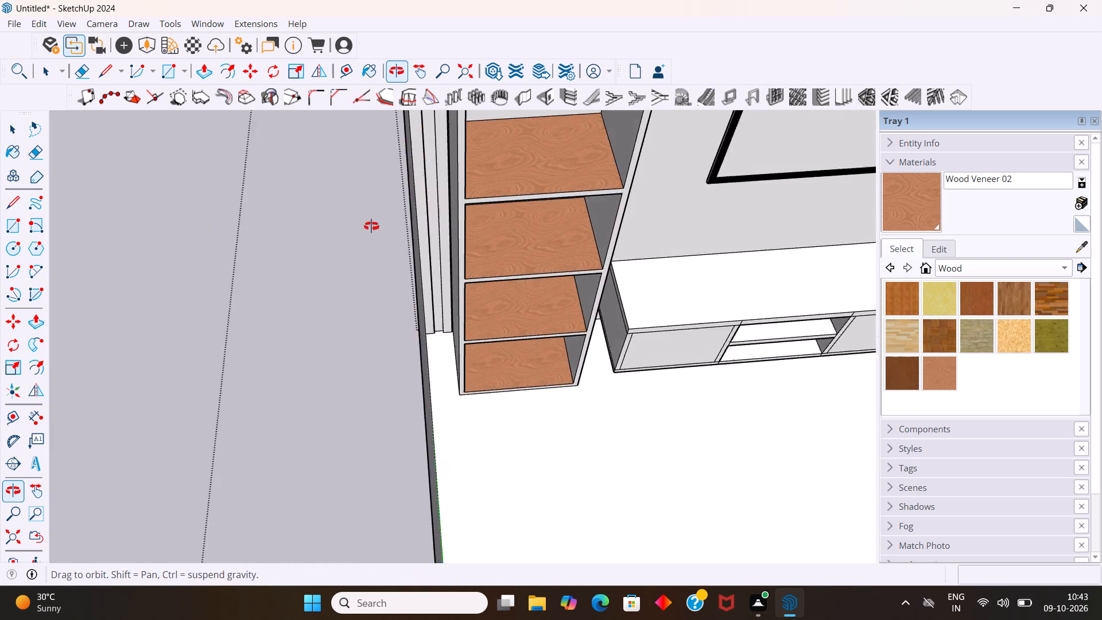
{"action": "middle_click_drag", "start_coordinate": [371, 226], "coordinate": [359, 226]}
{"action": "scroll", "coordinate": [461, 188], "scroll_direction": "up", "scroll_amount": 8}
{"action": "middle_click_drag", "start_coordinate": [498, 191], "coordinate": [535, 205]}
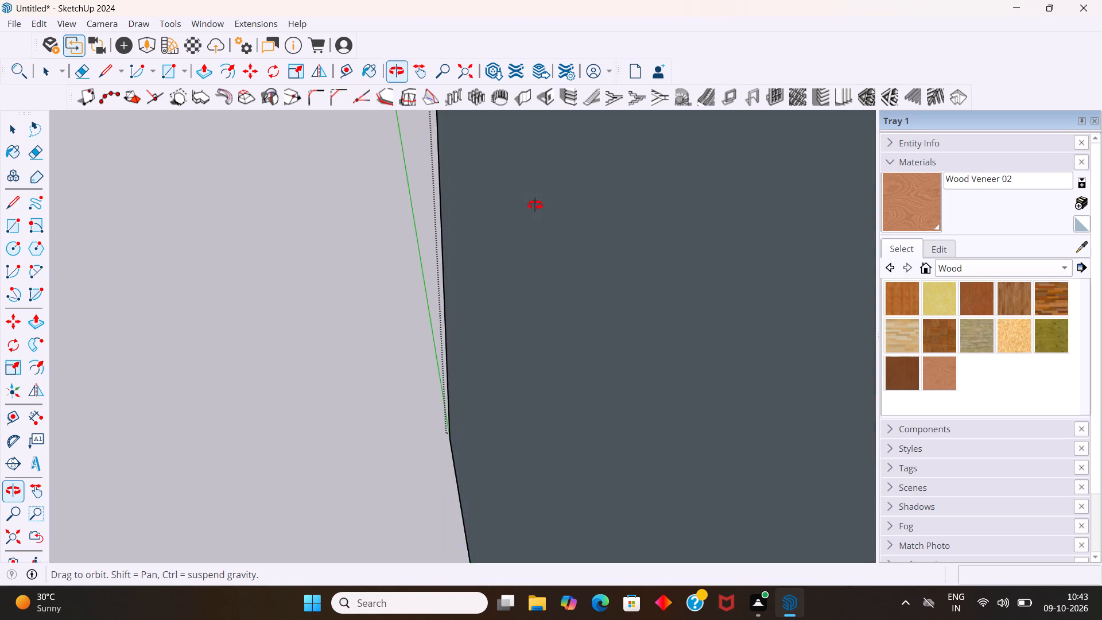
{"action": "middle_click_drag", "start_coordinate": [535, 205], "coordinate": [490, 232]}
{"action": "left_click", "coordinate": [521, 227]}
Paint the low unit's top and its two closed front panels with Wood Veneer 02.
{"action": "scroll", "coordinate": [521, 233], "scroll_direction": "down", "scroll_amount": 11}
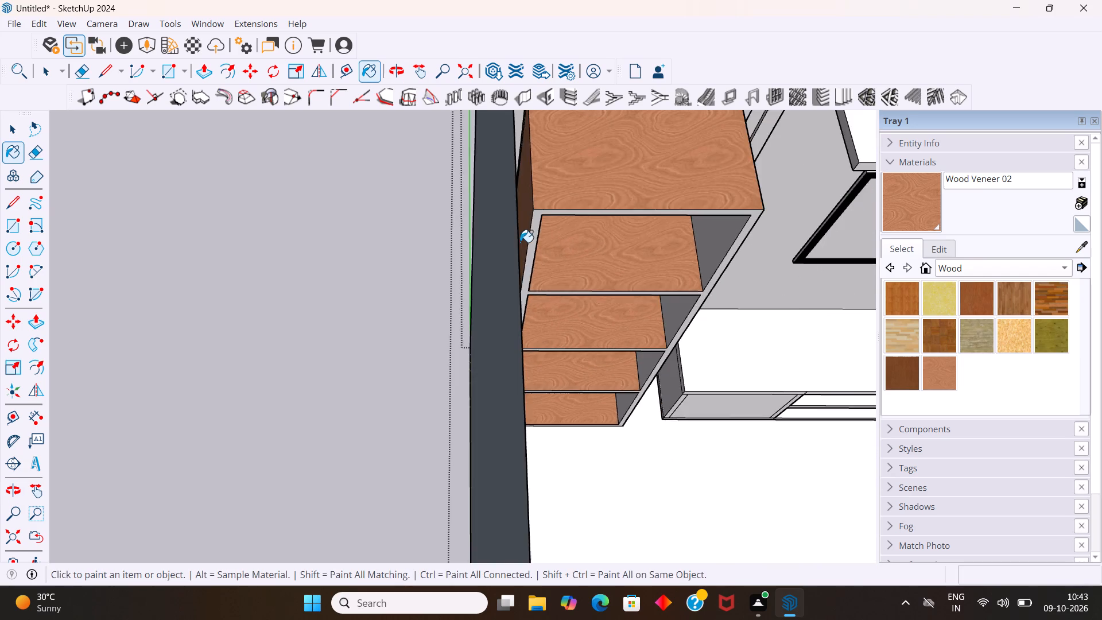
{"action": "scroll", "coordinate": [668, 257], "scroll_direction": "down", "scroll_amount": 5}
{"action": "middle_click_drag", "start_coordinate": [716, 281], "coordinate": [600, 220]}
{"action": "scroll", "coordinate": [591, 210], "scroll_direction": "down", "scroll_amount": 5}
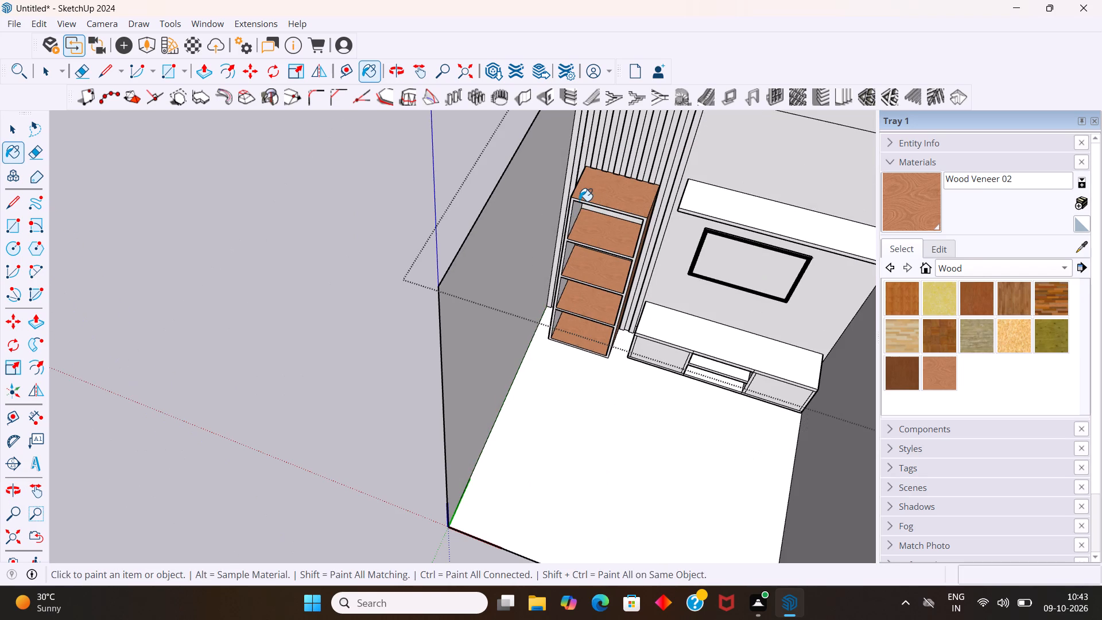
{"action": "scroll", "coordinate": [577, 200], "scroll_direction": "down", "scroll_amount": 3}
{"action": "middle_click_drag", "start_coordinate": [649, 300], "coordinate": [657, 254]}
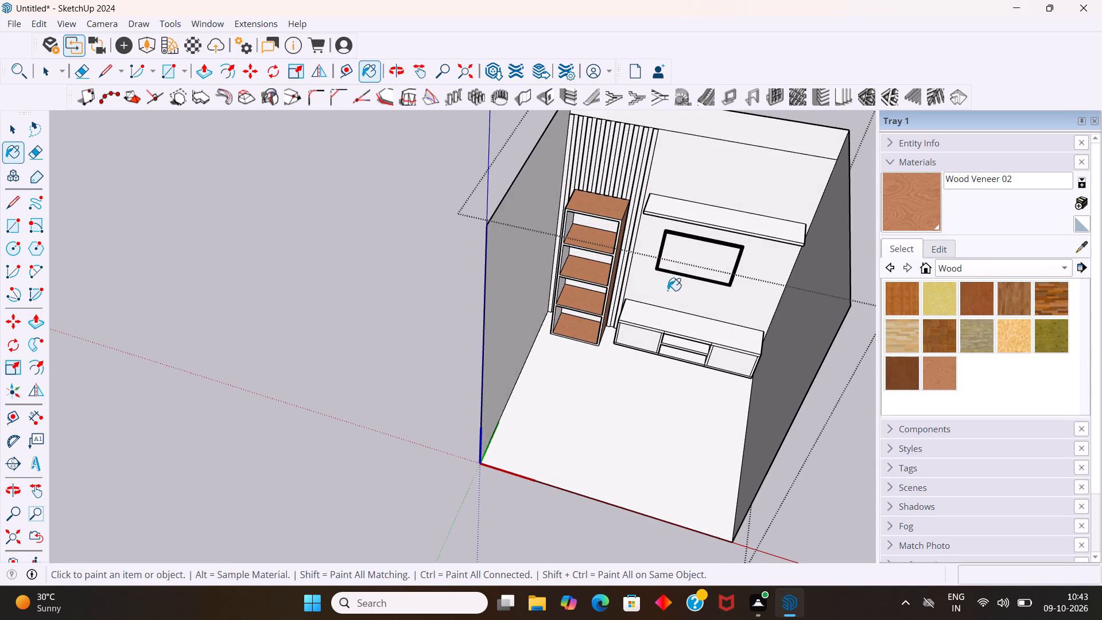
{"action": "left_click", "coordinate": [677, 327]}
{"action": "scroll", "coordinate": [666, 341], "scroll_direction": "up", "scroll_amount": 7}
{"action": "left_click", "coordinate": [637, 335]}
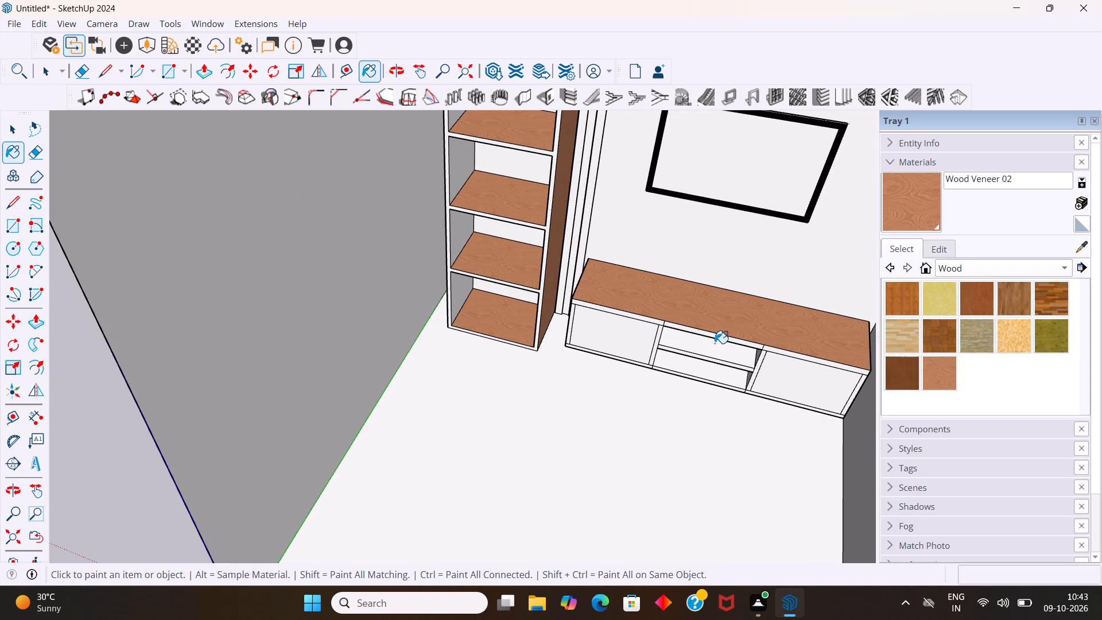
{"action": "left_click", "coordinate": [817, 388]}
Paint the middle shelf and the floor of the low unit's open central compartment with Wood Veneer 02.
{"action": "middle_click_drag", "start_coordinate": [800, 406], "coordinate": [787, 324]}
{"action": "scroll", "coordinate": [725, 325], "scroll_direction": "up", "scroll_amount": 4}
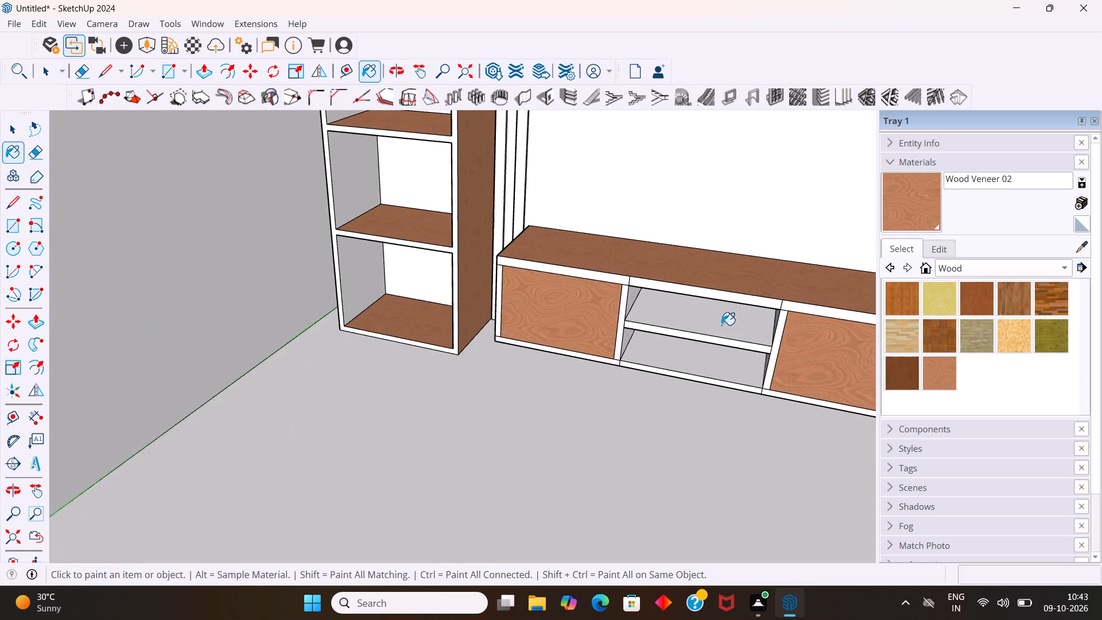
{"action": "scroll", "coordinate": [721, 325], "scroll_direction": "up", "scroll_amount": 3}
{"action": "left_click", "coordinate": [719, 322]}
{"action": "left_click", "coordinate": [712, 369]}
Paint the underside of the low unit with Wood Veneer 02.
{"action": "middle_click_drag", "start_coordinate": [718, 379], "coordinate": [703, 257]}
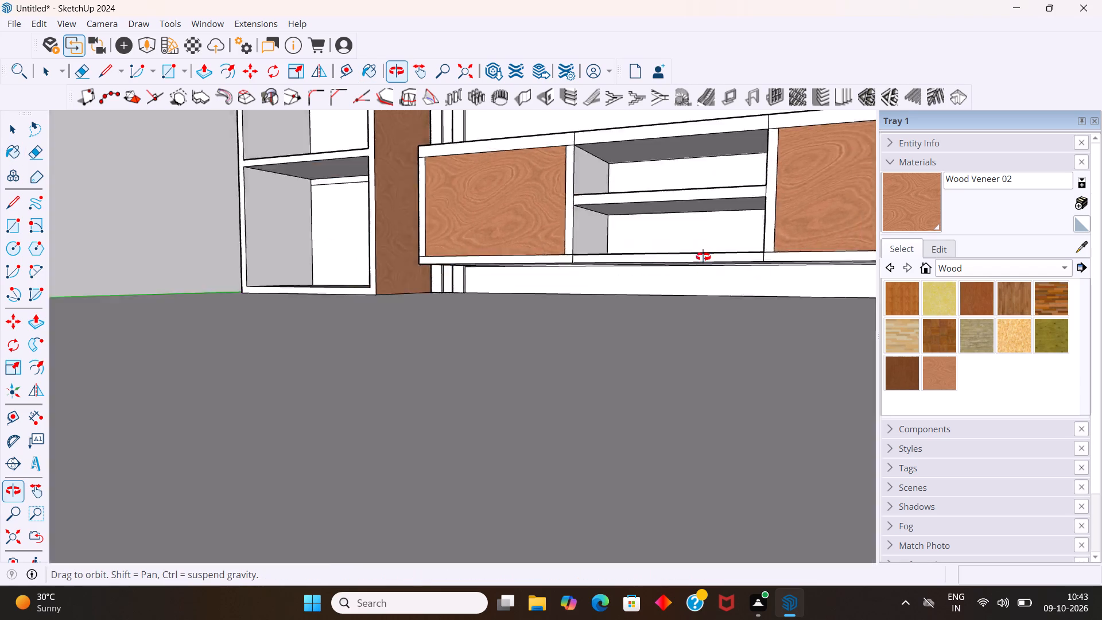
{"action": "middle_click_drag", "start_coordinate": [703, 257], "coordinate": [699, 284]}
{"action": "scroll", "coordinate": [699, 284], "scroll_direction": "up", "scroll_amount": 3}
{"action": "middle_click_drag", "start_coordinate": [693, 285], "coordinate": [700, 357]}
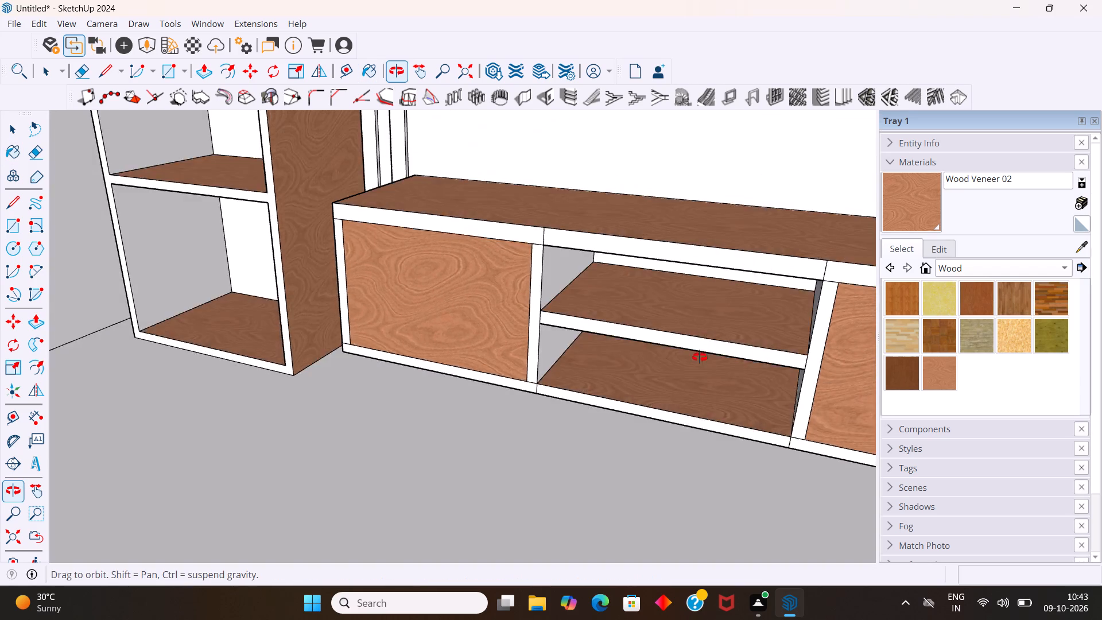
{"action": "middle_click_drag", "start_coordinate": [700, 357], "coordinate": [686, 270]}
{"action": "scroll", "coordinate": [685, 302], "scroll_direction": "up", "scroll_amount": 4}
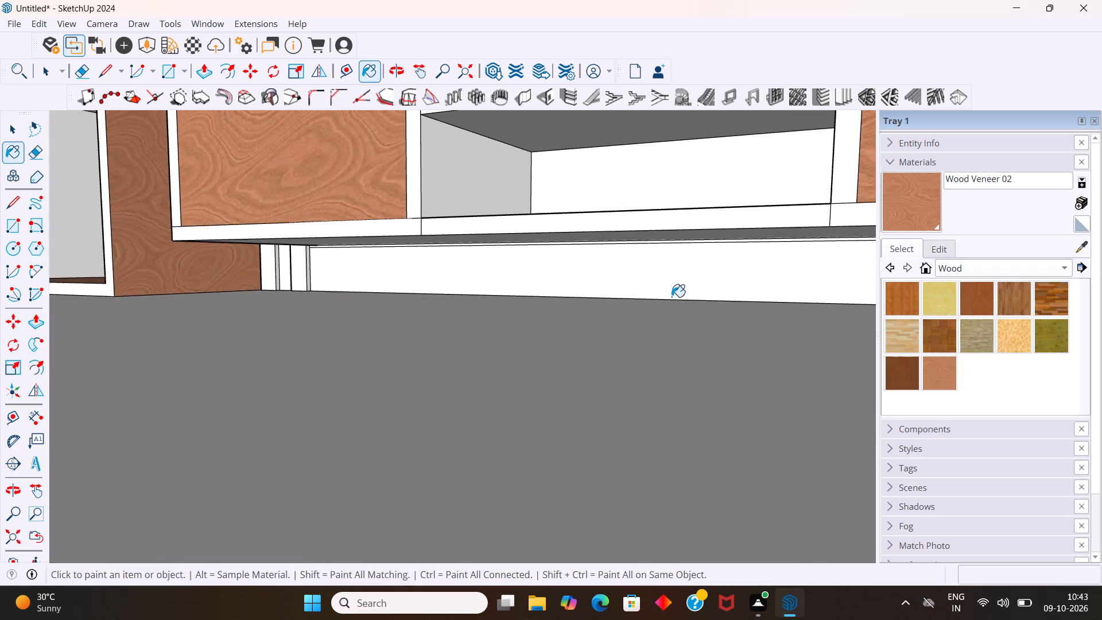
{"action": "middle_click", "coordinate": [670, 295]}
{"action": "middle_click_drag", "start_coordinate": [672, 273], "coordinate": [666, 269]}
{"action": "scroll", "coordinate": [672, 273], "scroll_direction": "up", "scroll_amount": 1}
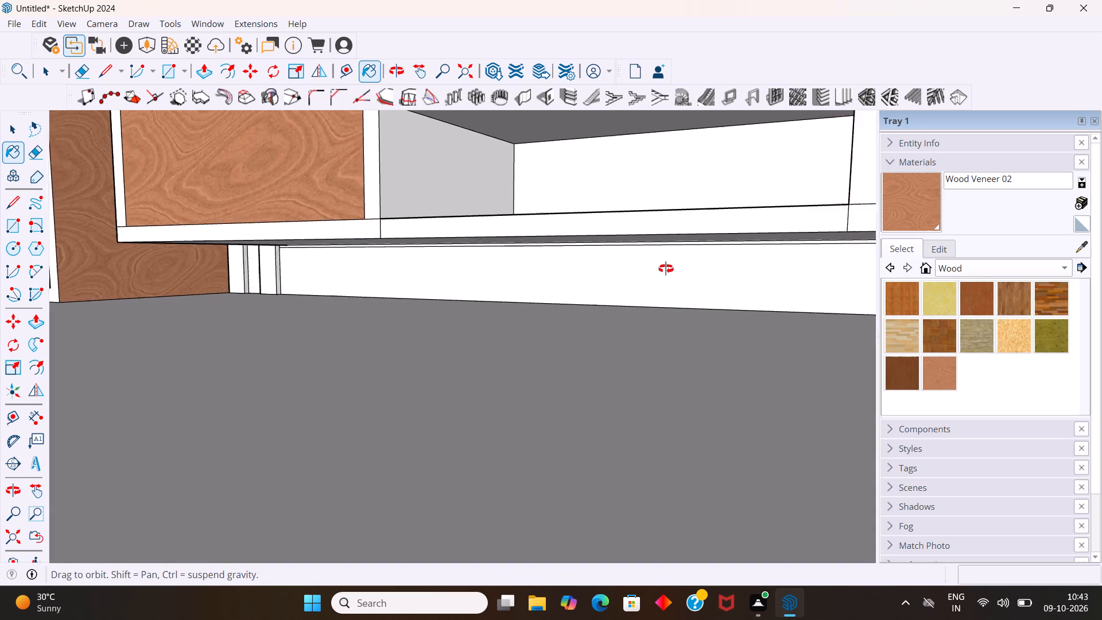
{"action": "middle_click_drag", "start_coordinate": [666, 269], "coordinate": [654, 269]}
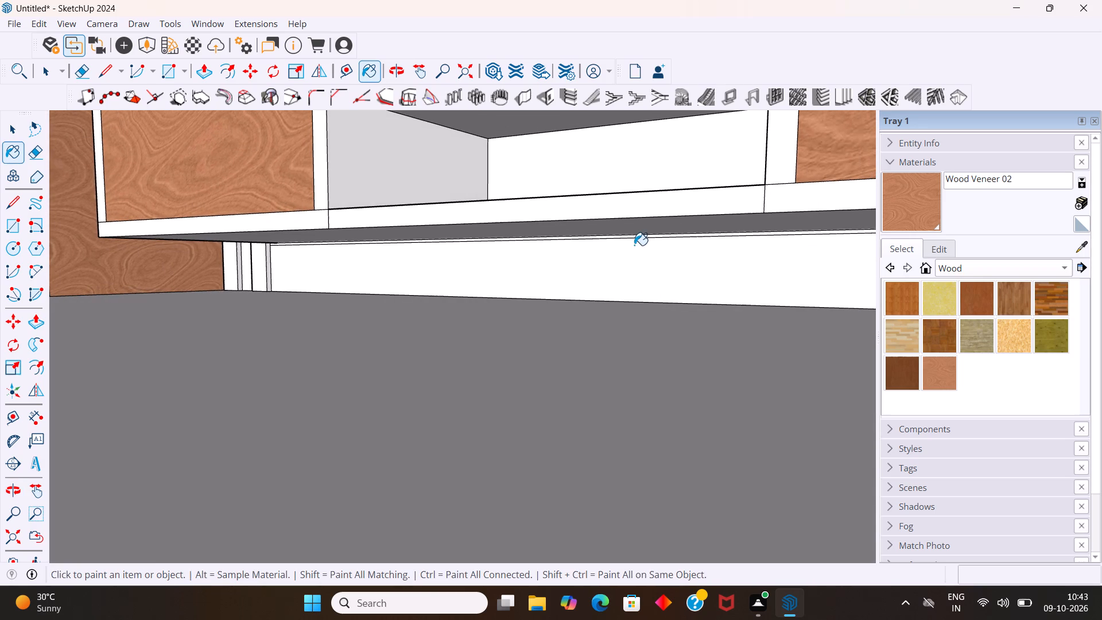
{"action": "left_click", "coordinate": [629, 234]}
{"action": "middle_click_drag", "start_coordinate": [628, 231], "coordinate": [623, 245]}
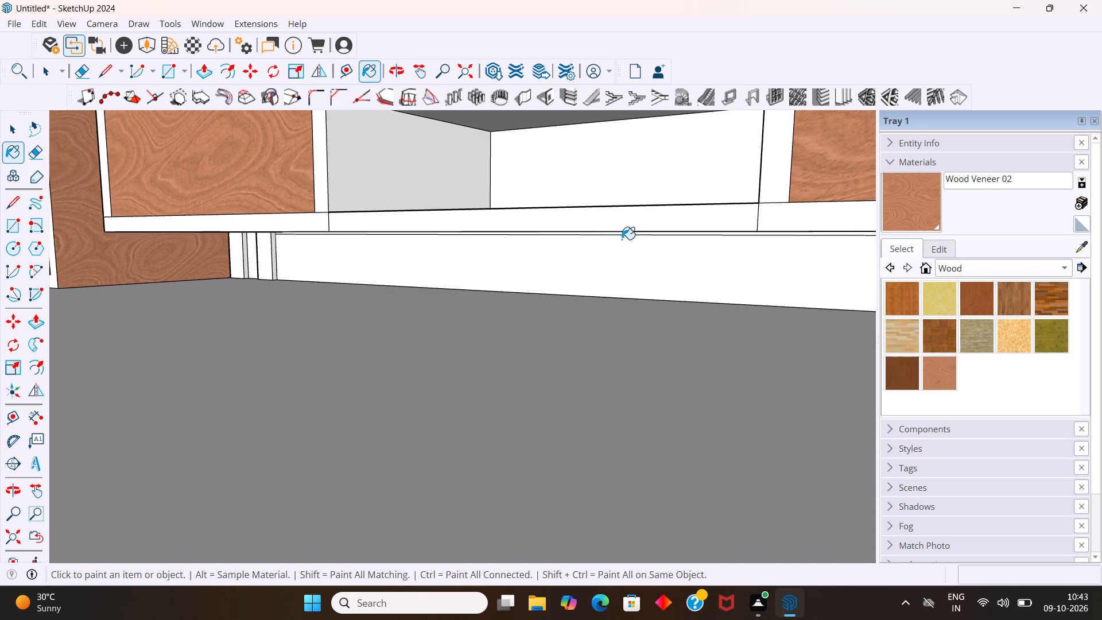
Examine the low unit and its ends from several angles around the room.
{"action": "scroll", "coordinate": [619, 239], "scroll_direction": "down", "scroll_amount": 14}
{"action": "middle_click_drag", "start_coordinate": [531, 263], "coordinate": [633, 266]}
{"action": "scroll", "coordinate": [626, 270], "scroll_direction": "down", "scroll_amount": 3}
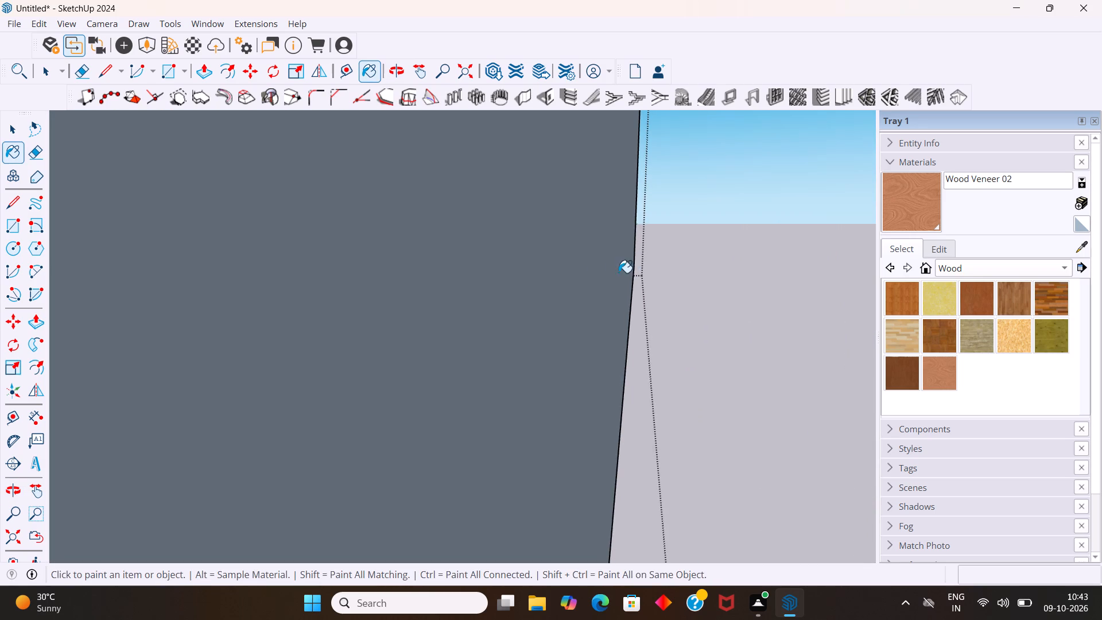
{"action": "scroll", "coordinate": [619, 273], "scroll_direction": "down", "scroll_amount": 8}
{"action": "middle_click_drag", "start_coordinate": [440, 282], "coordinate": [505, 325]}
{"action": "middle_click_drag", "start_coordinate": [447, 241], "coordinate": [564, 230]}
{"action": "scroll", "coordinate": [447, 241], "scroll_direction": "down", "scroll_amount": 1}
{"action": "scroll", "coordinate": [148, 220], "scroll_direction": "up", "scroll_amount": 4}
{"action": "middle_click_drag", "start_coordinate": [155, 175], "coordinate": [180, 240]}
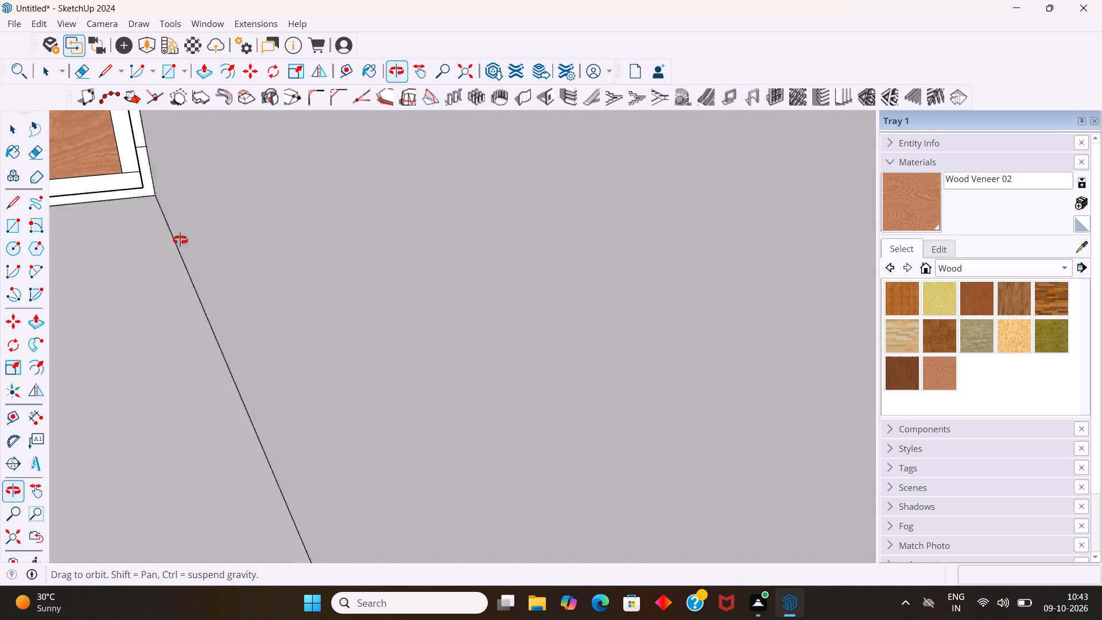
{"action": "middle_click_drag", "start_coordinate": [180, 240], "coordinate": [407, 405]}
{"action": "middle_click_drag", "start_coordinate": [344, 405], "coordinate": [366, 431]}
{"action": "scroll", "coordinate": [364, 421], "scroll_direction": "down", "scroll_amount": 13}
{"action": "middle_click_drag", "start_coordinate": [326, 400], "coordinate": [325, 401]}
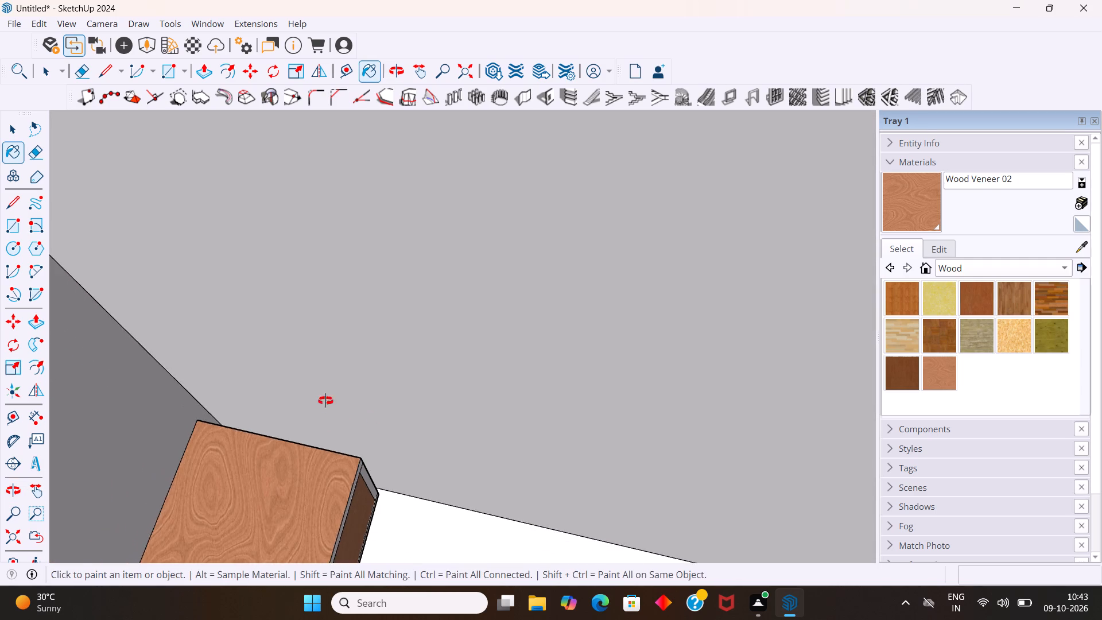
{"action": "middle_click_drag", "start_coordinate": [325, 401], "coordinate": [336, 429]}
{"action": "scroll", "coordinate": [316, 439], "scroll_direction": "up", "scroll_amount": 5}
{"action": "middle_click_drag", "start_coordinate": [308, 440], "coordinate": [288, 481]}
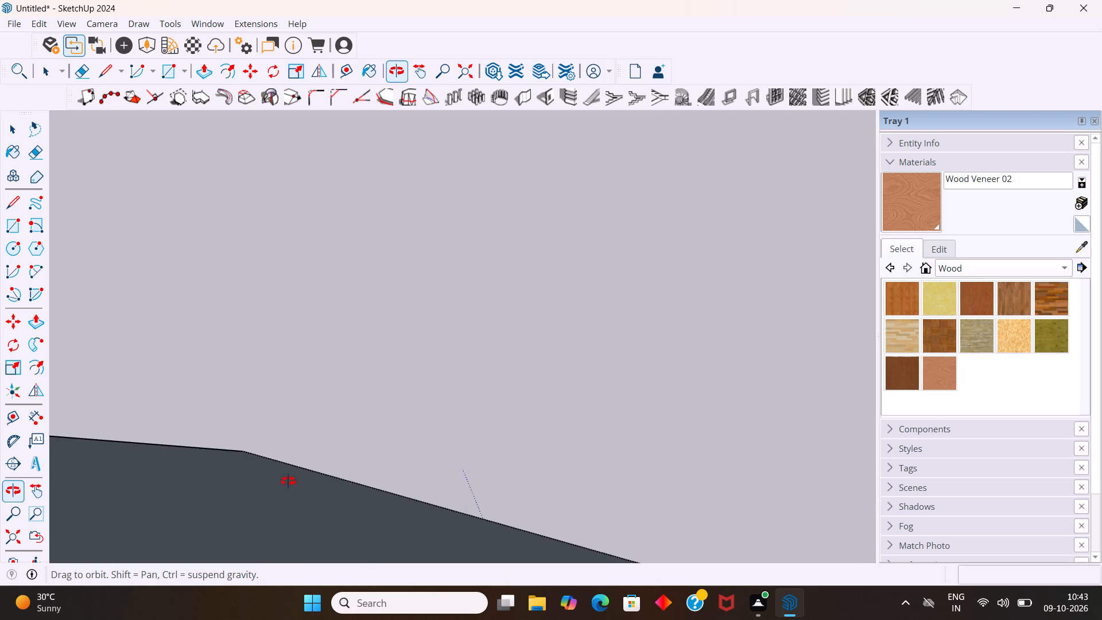
{"action": "middle_click_drag", "start_coordinate": [288, 481], "coordinate": [289, 444]}
{"action": "scroll", "coordinate": [288, 431], "scroll_direction": "down", "scroll_amount": 20}
{"action": "scroll", "coordinate": [288, 431], "scroll_direction": "down", "scroll_amount": 1}
{"action": "middle_click_drag", "start_coordinate": [325, 334], "coordinate": [335, 340]}
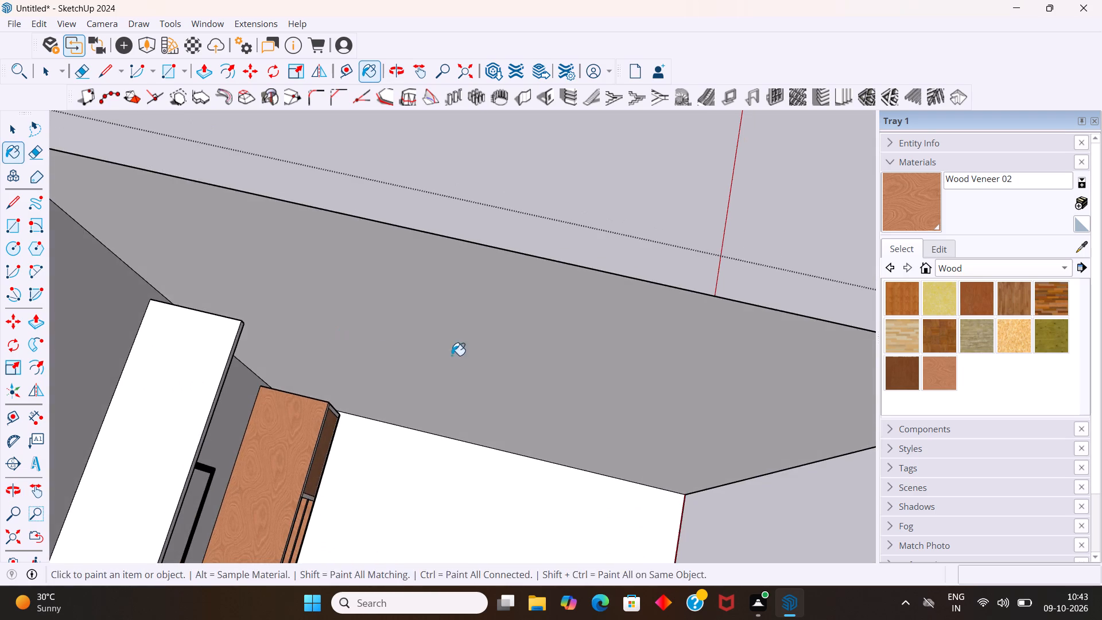
{"action": "middle_click_drag", "start_coordinate": [482, 381], "coordinate": [204, 173]}
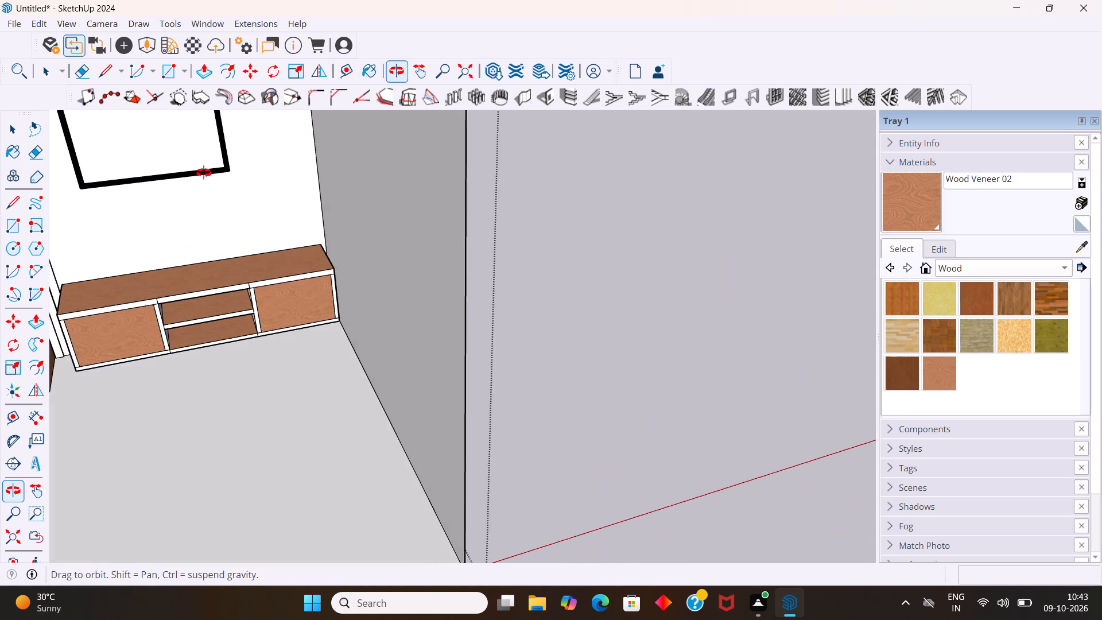
{"action": "middle_click_drag", "start_coordinate": [204, 173], "coordinate": [205, 172]}
{"action": "scroll", "coordinate": [200, 170], "scroll_direction": "down", "scroll_amount": 5}
Paint the low unit's end facing the shelving, including its top and bottom edge strips, with Wood Veneer 02.
{"action": "scroll", "coordinate": [111, 331], "scroll_direction": "up", "scroll_amount": 3}
{"action": "scroll", "coordinate": [79, 268], "scroll_direction": "up", "scroll_amount": 10}
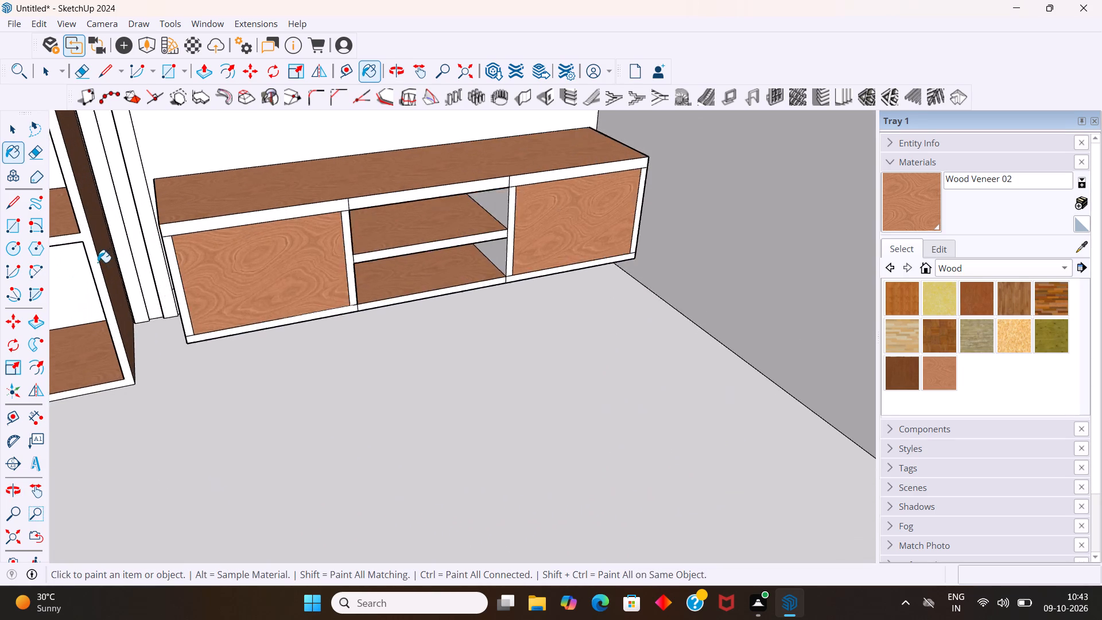
{"action": "scroll", "coordinate": [98, 262], "scroll_direction": "up", "scroll_amount": 1}
{"action": "middle_click_drag", "start_coordinate": [111, 263], "coordinate": [210, 233]}
{"action": "scroll", "coordinate": [210, 233], "scroll_direction": "up", "scroll_amount": 1}
{"action": "left_click", "coordinate": [263, 231]}
{"action": "middle_click_drag", "start_coordinate": [286, 231], "coordinate": [286, 224]}
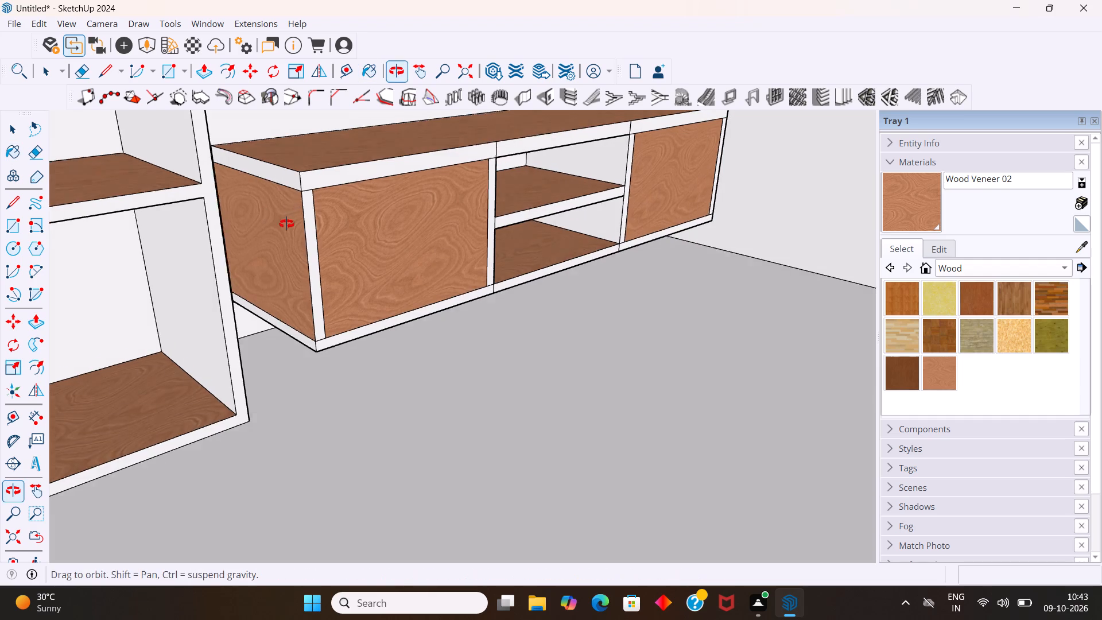
{"action": "middle_click_drag", "start_coordinate": [286, 224], "coordinate": [284, 214]}
{"action": "left_click", "coordinate": [282, 153]}
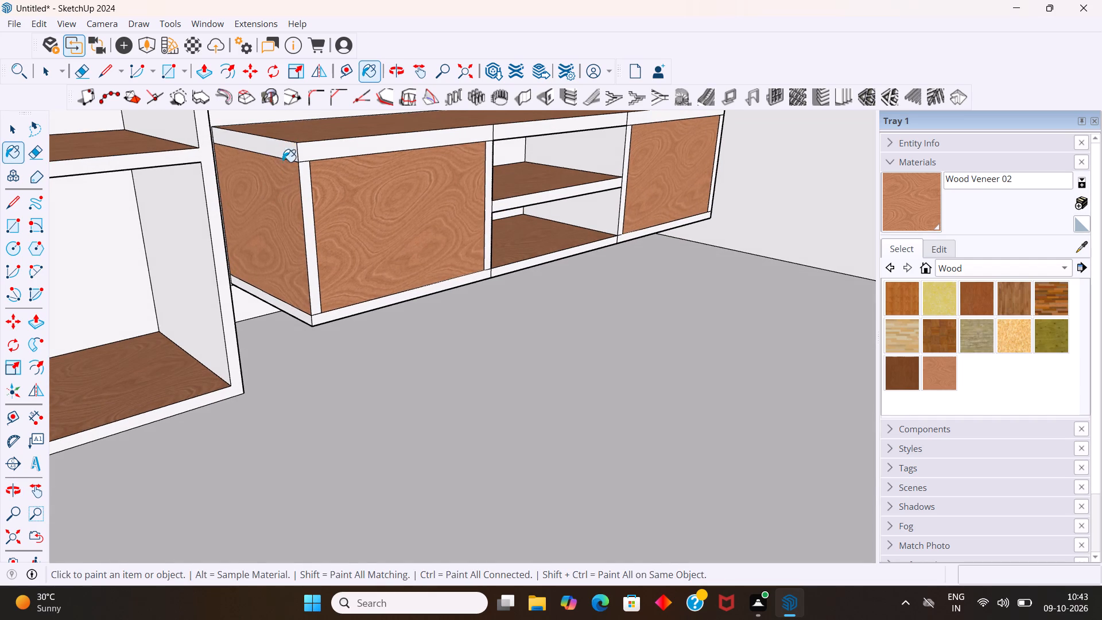
{"action": "left_click", "coordinate": [285, 308]}
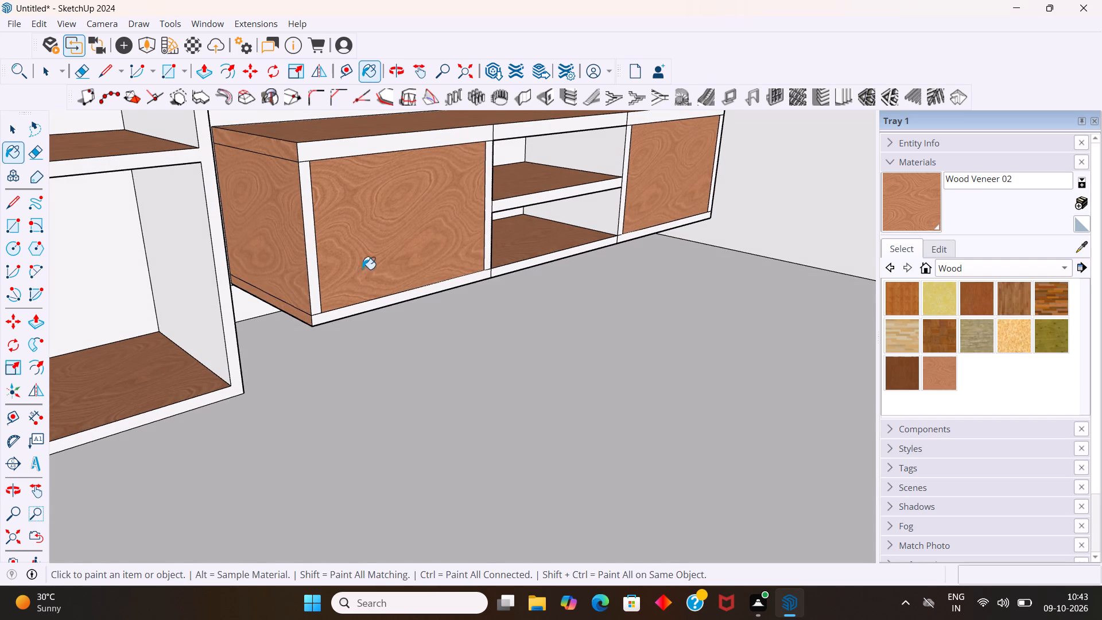
Paint the low unit's opposite end beside the room's side wall, including its top edge strip, with Wood Veneer 02.
{"action": "middle_click_drag", "start_coordinate": [362, 269], "coordinate": [119, 305]}
{"action": "scroll", "coordinate": [604, 188], "scroll_direction": "up", "scroll_amount": 3}
{"action": "middle_click_drag", "start_coordinate": [689, 193], "coordinate": [634, 249]}
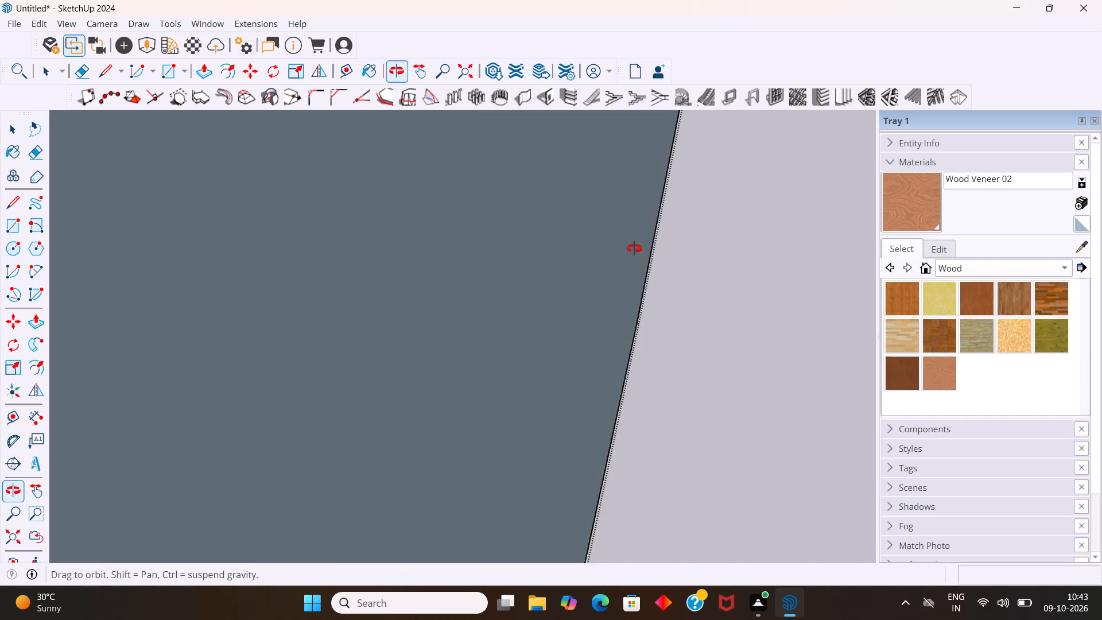
{"action": "middle_click_drag", "start_coordinate": [634, 249], "coordinate": [647, 243]}
{"action": "scroll", "coordinate": [647, 241], "scroll_direction": "up", "scroll_amount": 7}
{"action": "middle_click_drag", "start_coordinate": [638, 231], "coordinate": [616, 248]}
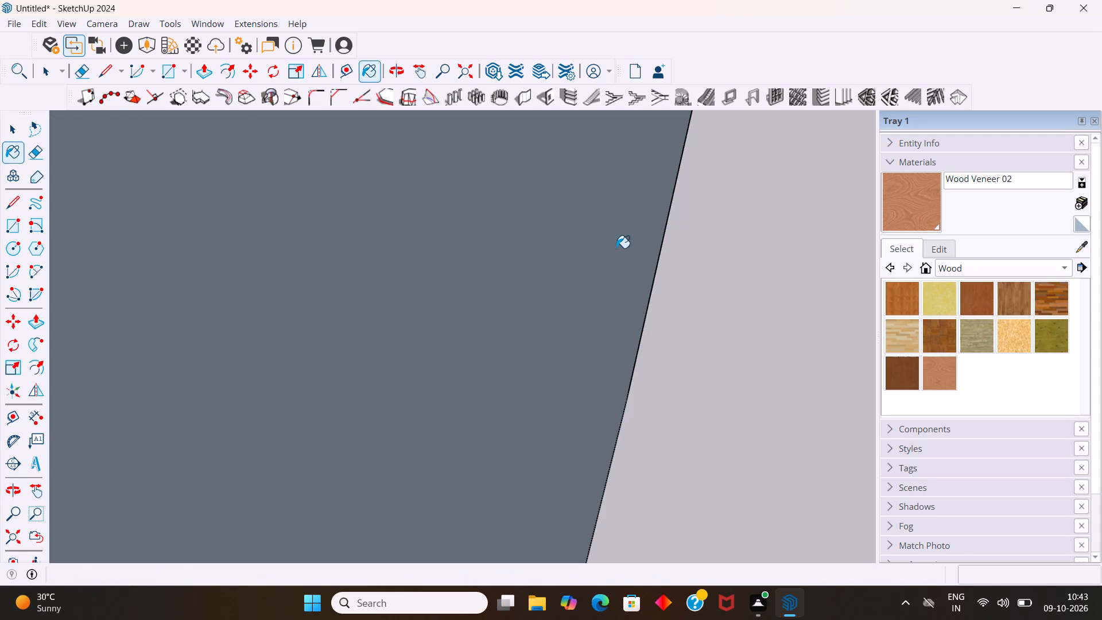
{"action": "middle_click_drag", "start_coordinate": [616, 249], "coordinate": [654, 235]}
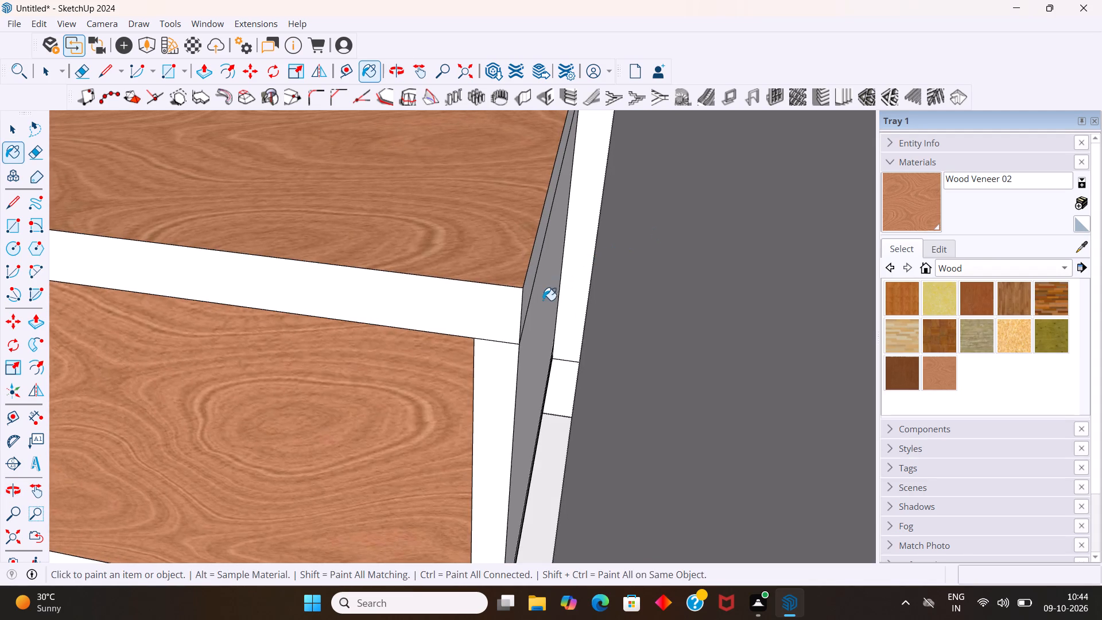
{"action": "left_click", "coordinate": [542, 301]}
{"action": "left_click", "coordinate": [535, 263]}
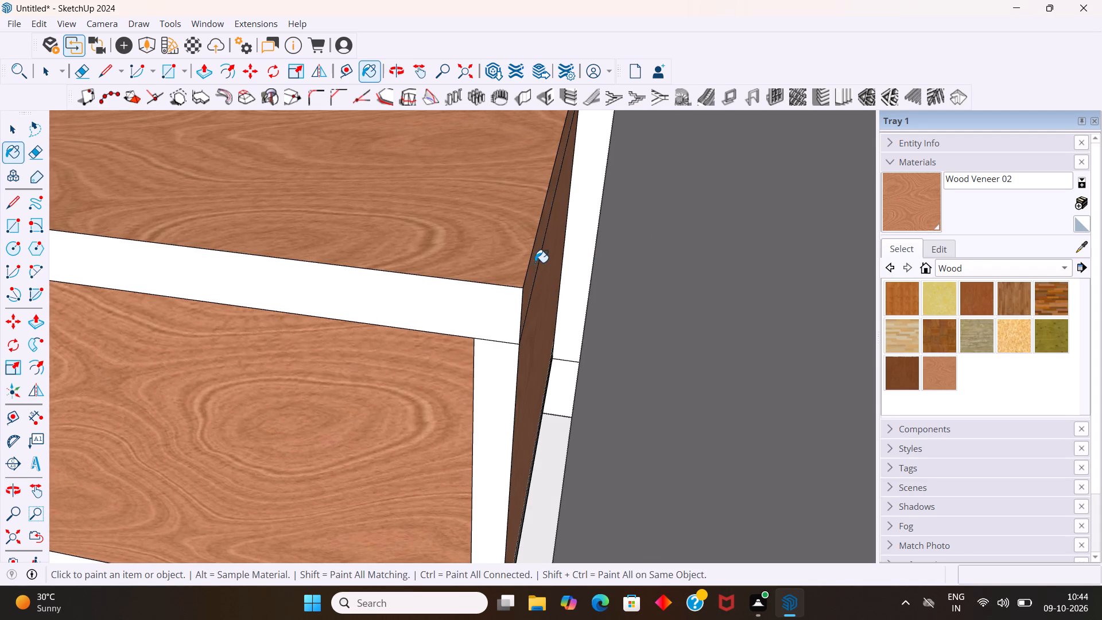
{"action": "key", "text": "space"}
Paint the wall shelf's top, front edge and the end facing the shelving with Wood Veneer 02.
{"action": "scroll", "coordinate": [538, 267], "scroll_direction": "down", "scroll_amount": 18}
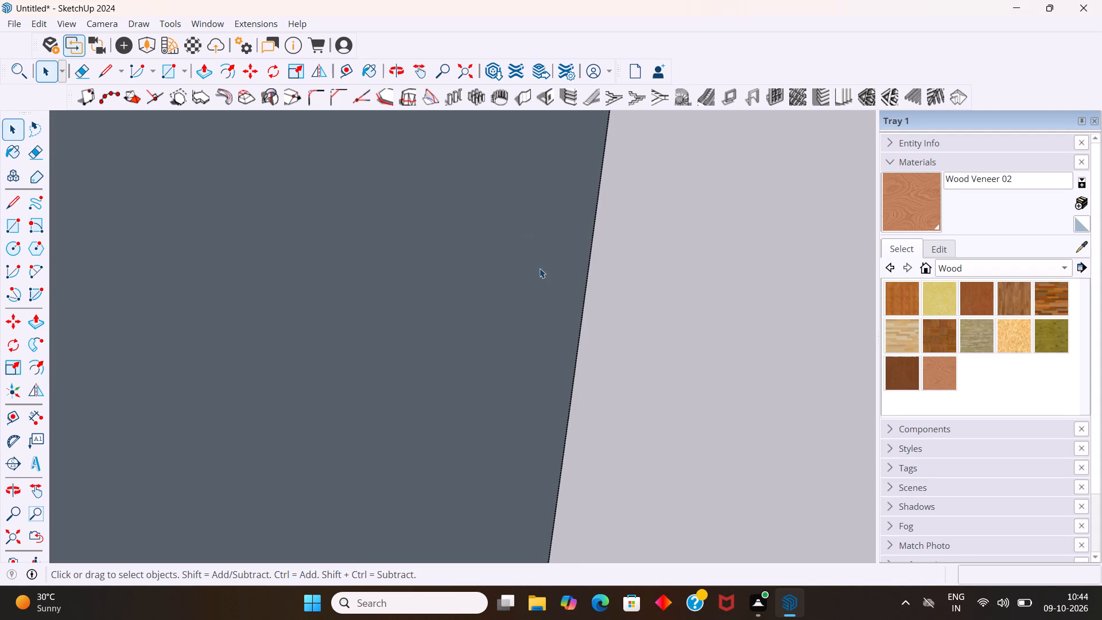
{"action": "scroll", "coordinate": [540, 268], "scroll_direction": "down", "scroll_amount": 20}
{"action": "scroll", "coordinate": [540, 268], "scroll_direction": "down", "scroll_amount": 4}
{"action": "scroll", "coordinate": [433, 288], "scroll_direction": "up", "scroll_amount": 1}
{"action": "scroll", "coordinate": [433, 289], "scroll_direction": "down", "scroll_amount": 7}
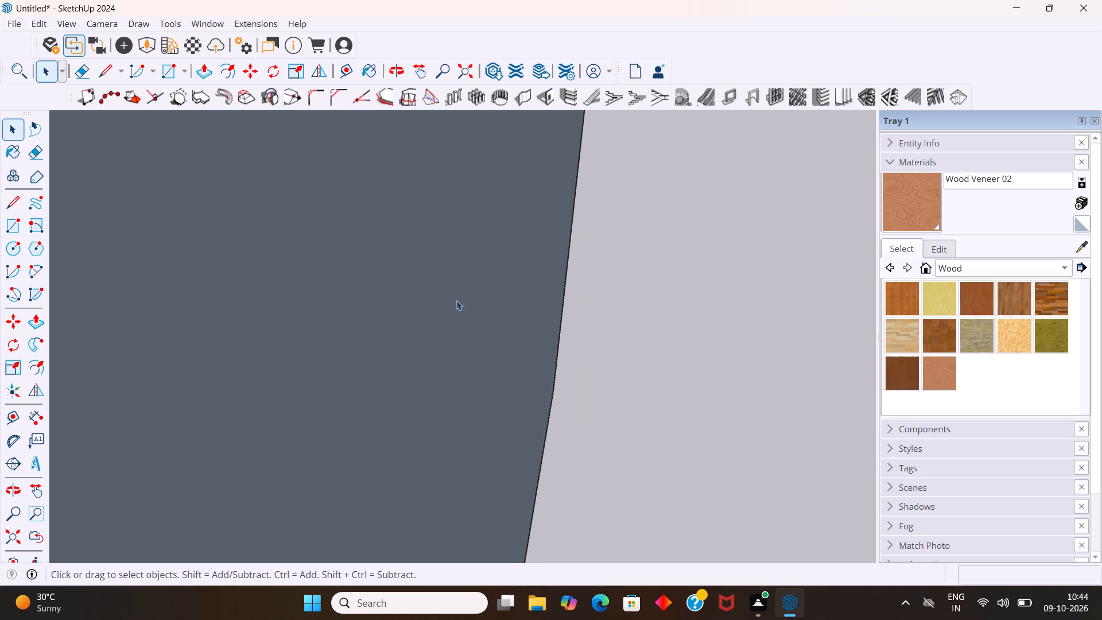
{"action": "scroll", "coordinate": [456, 300], "scroll_direction": "down", "scroll_amount": 20}
{"action": "scroll", "coordinate": [456, 300], "scroll_direction": "down", "scroll_amount": 9}
{"action": "middle_click", "coordinate": [465, 278]}
{"action": "middle_click_drag", "start_coordinate": [467, 279], "coordinate": [494, 297]}
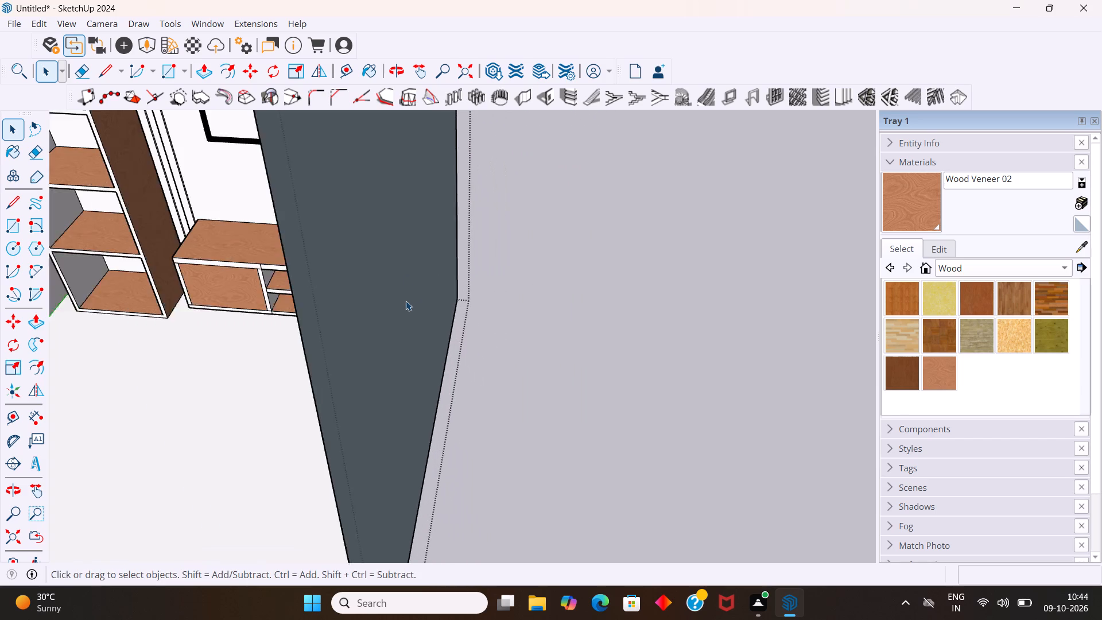
{"action": "scroll", "coordinate": [406, 301], "scroll_direction": "down", "scroll_amount": 5}
{"action": "middle_click_drag", "start_coordinate": [321, 340], "coordinate": [451, 249]}
{"action": "scroll", "coordinate": [443, 248], "scroll_direction": "down", "scroll_amount": 10}
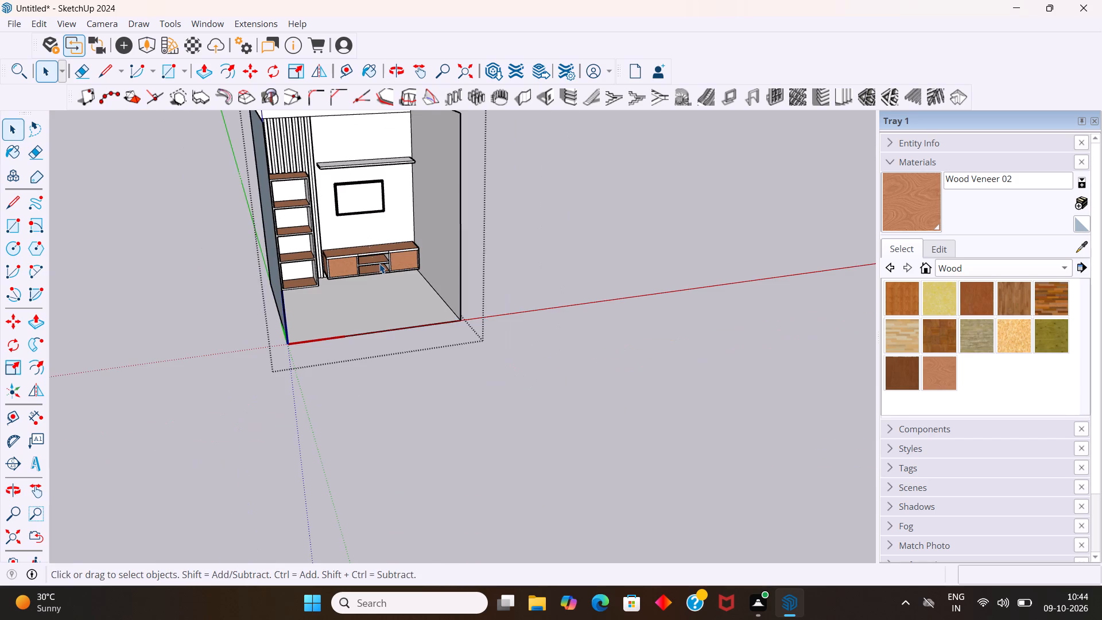
{"action": "left_click", "coordinate": [940, 377]}
{"action": "scroll", "coordinate": [562, 313], "scroll_direction": "down", "scroll_amount": 5}
{"action": "scroll", "coordinate": [391, 234], "scroll_direction": "up", "scroll_amount": 12}
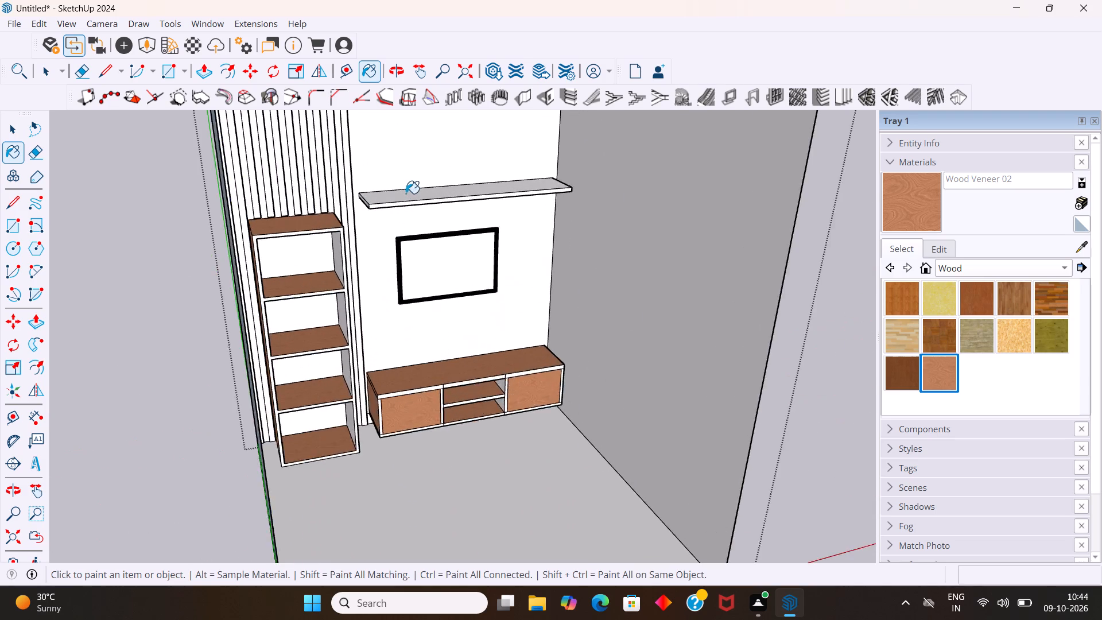
{"action": "scroll", "coordinate": [406, 193], "scroll_direction": "up", "scroll_amount": 6}
{"action": "left_click", "coordinate": [394, 203]}
{"action": "middle_click_drag", "start_coordinate": [411, 239], "coordinate": [409, 218]}
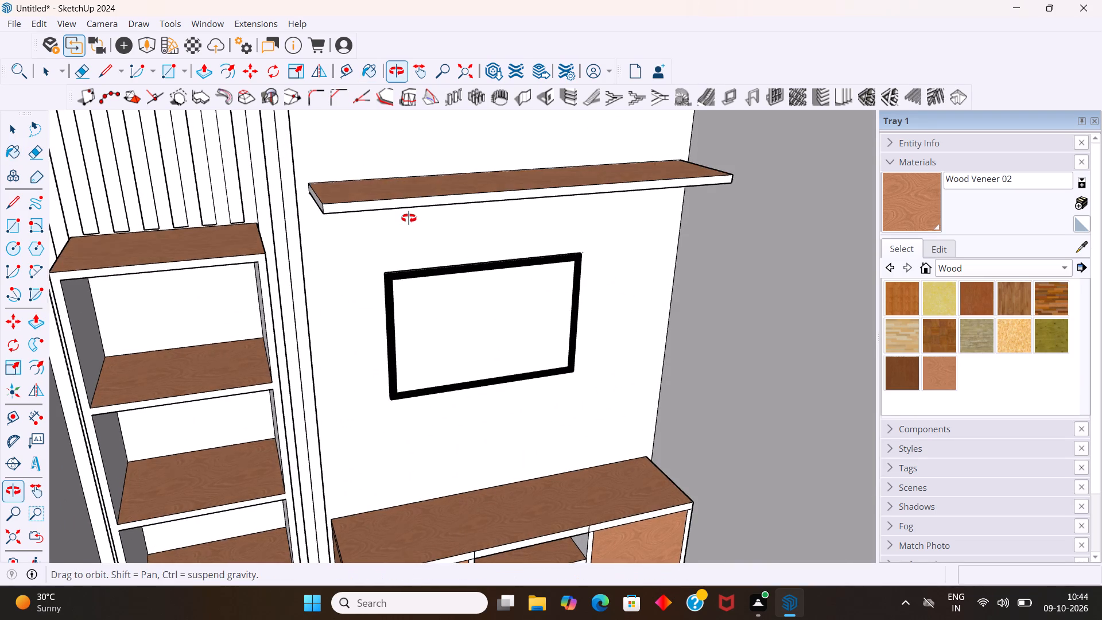
{"action": "middle_click_drag", "start_coordinate": [409, 218], "coordinate": [408, 215]}
{"action": "middle_click", "coordinate": [408, 215]}
{"action": "left_click", "coordinate": [401, 177]}
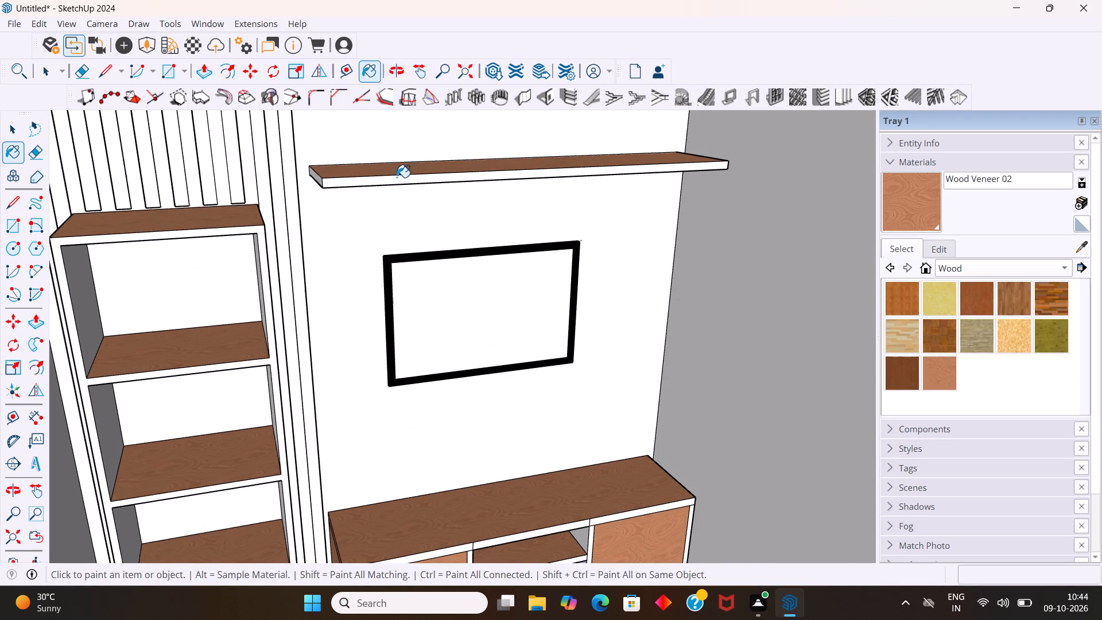
{"action": "middle_click_drag", "start_coordinate": [364, 185], "coordinate": [382, 183]}
{"action": "left_click", "coordinate": [332, 173]}
Paint the wall shelf's opposite end, beside the room's side wall, with Wood Veneer 02.
{"action": "middle_click_drag", "start_coordinate": [406, 180], "coordinate": [405, 185]}
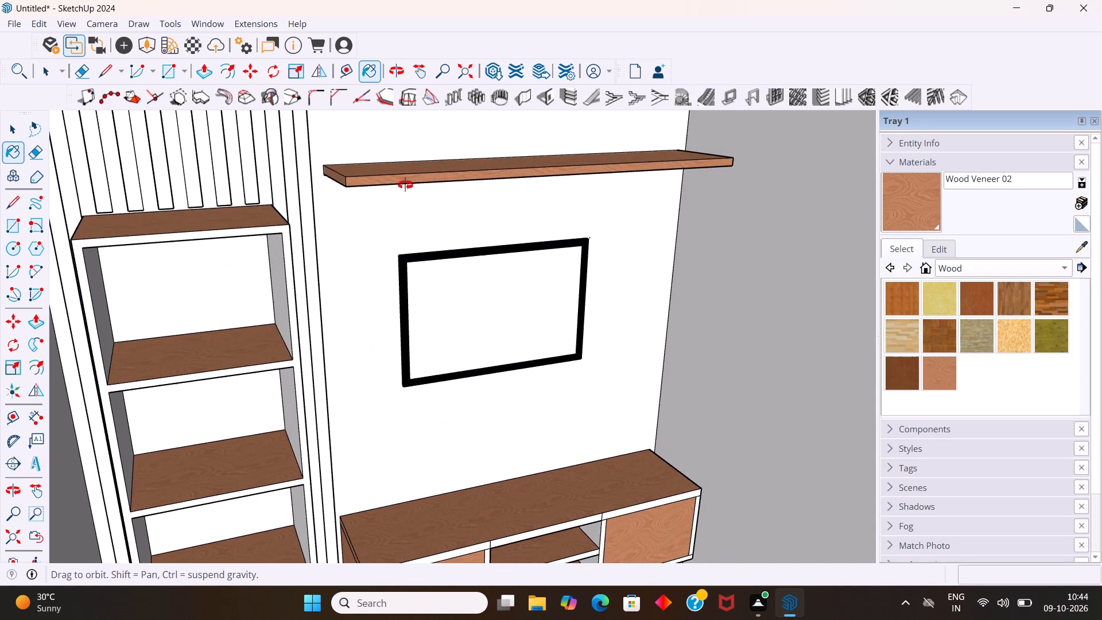
{"action": "middle_click_drag", "start_coordinate": [405, 185], "coordinate": [228, 224]}
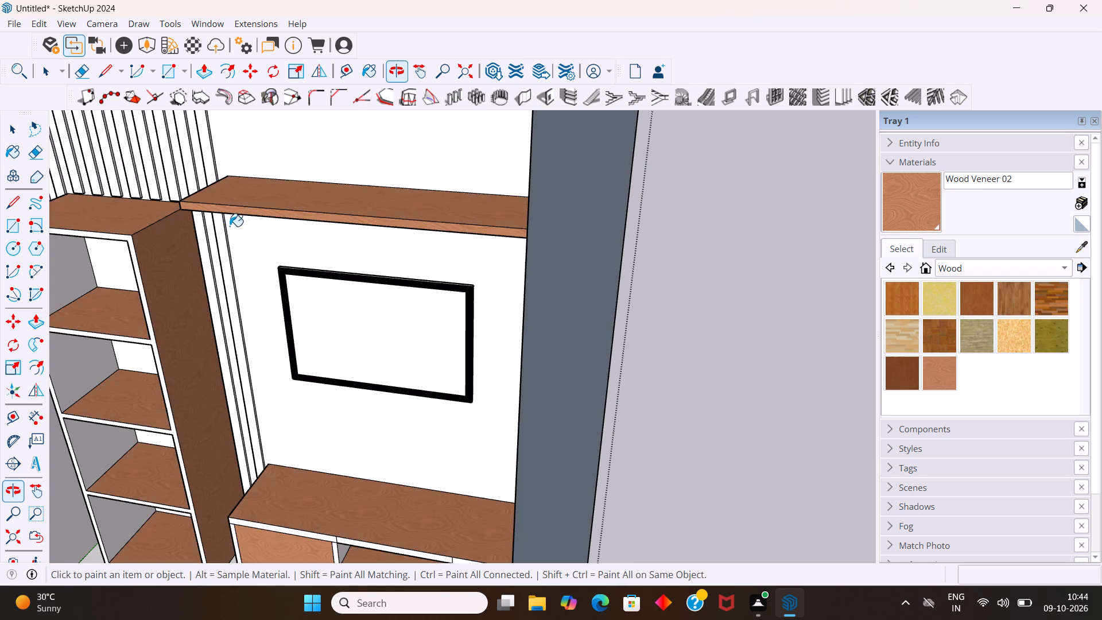
{"action": "scroll", "coordinate": [448, 243], "scroll_direction": "up", "scroll_amount": 3}
{"action": "scroll", "coordinate": [686, 217], "scroll_direction": "up", "scroll_amount": 10}
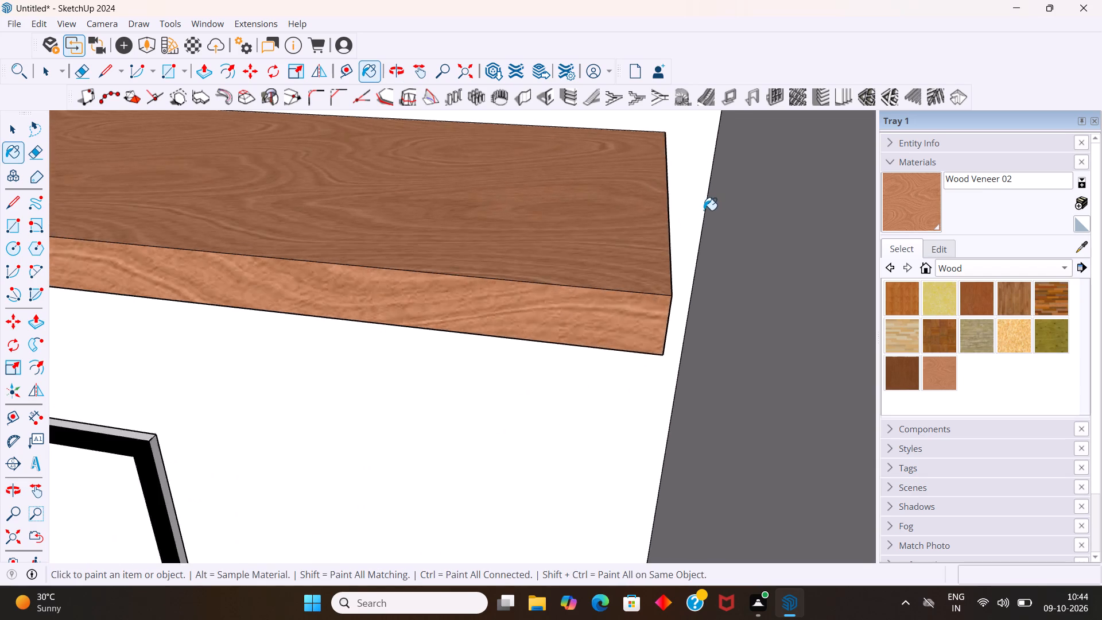
{"action": "scroll", "coordinate": [704, 210], "scroll_direction": "up", "scroll_amount": 9}
{"action": "middle_click_drag", "start_coordinate": [710, 230], "coordinate": [697, 237]}
{"action": "scroll", "coordinate": [697, 237], "scroll_direction": "up", "scroll_amount": 1}
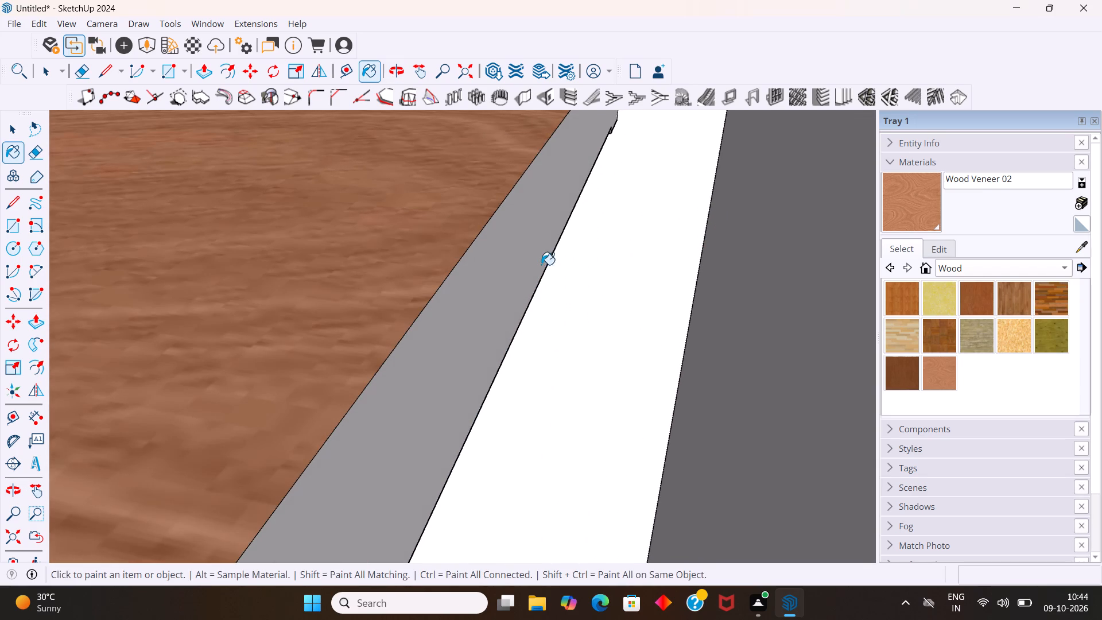
{"action": "left_click", "coordinate": [514, 269]}
{"action": "key", "text": "space"}
Paint the back faces of the shelving's four compartments with Wood Veneer 02.
{"action": "scroll", "coordinate": [468, 268], "scroll_direction": "down", "scroll_amount": 3}
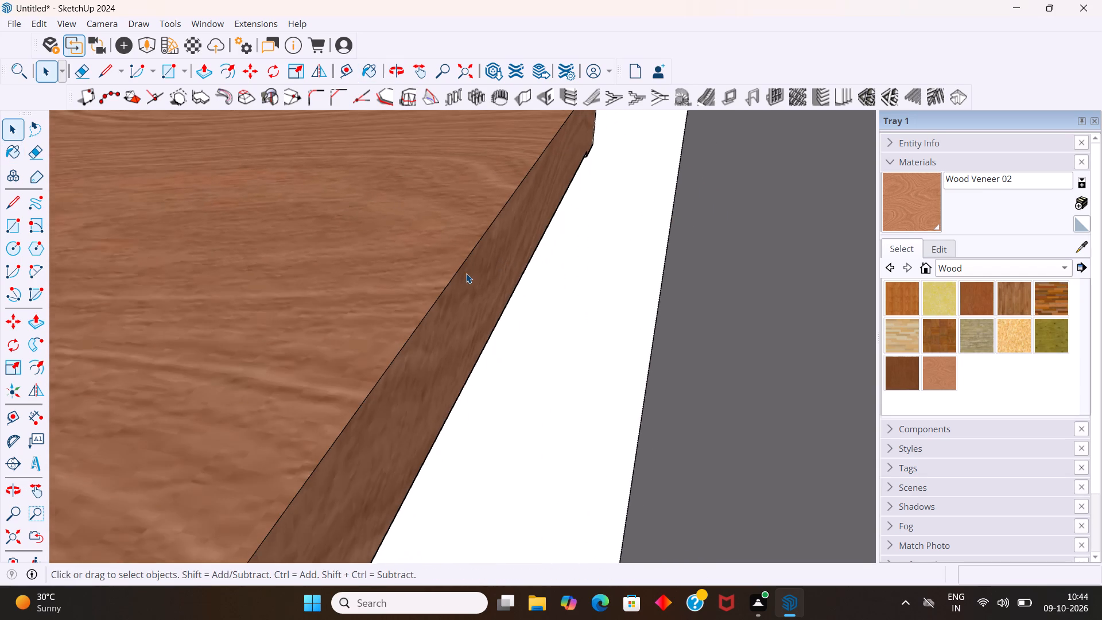
{"action": "scroll", "coordinate": [466, 273], "scroll_direction": "down", "scroll_amount": 18}
{"action": "scroll", "coordinate": [444, 216], "scroll_direction": "down", "scroll_amount": 17}
{"action": "middle_click_drag", "start_coordinate": [431, 234], "coordinate": [602, 184]}
{"action": "scroll", "coordinate": [602, 184], "scroll_direction": "down", "scroll_amount": 4}
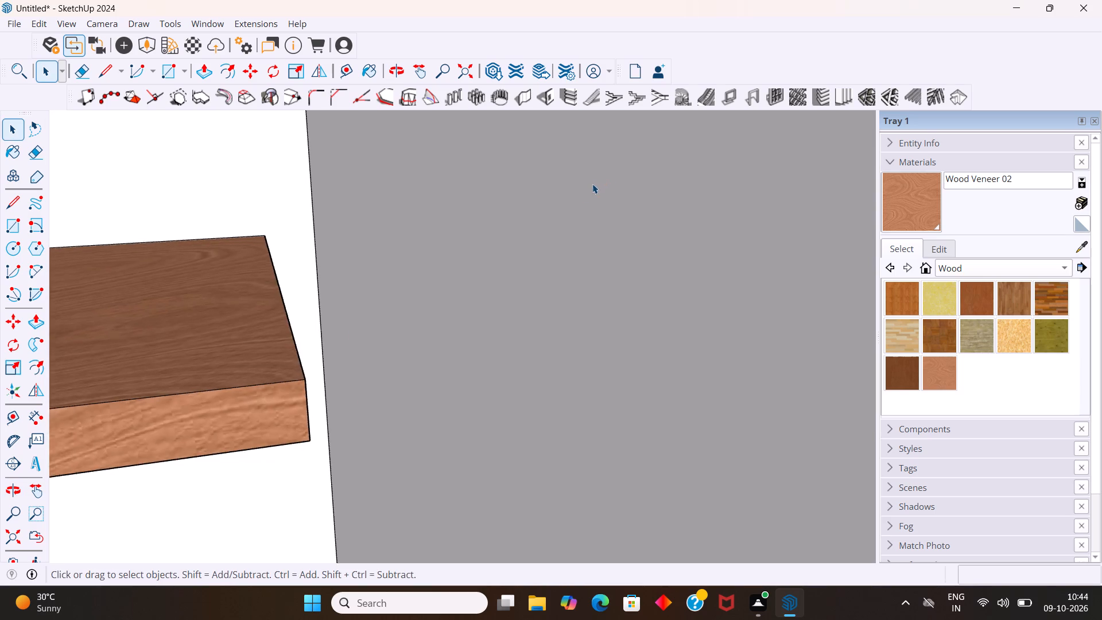
{"action": "scroll", "coordinate": [592, 184], "scroll_direction": "down", "scroll_amount": 7}
{"action": "scroll", "coordinate": [277, 279], "scroll_direction": "down", "scroll_amount": 8}
{"action": "scroll", "coordinate": [250, 257], "scroll_direction": "up", "scroll_amount": 1}
{"action": "scroll", "coordinate": [250, 257], "scroll_direction": "down", "scroll_amount": 6}
{"action": "scroll", "coordinate": [150, 262], "scroll_direction": "down", "scroll_amount": 6}
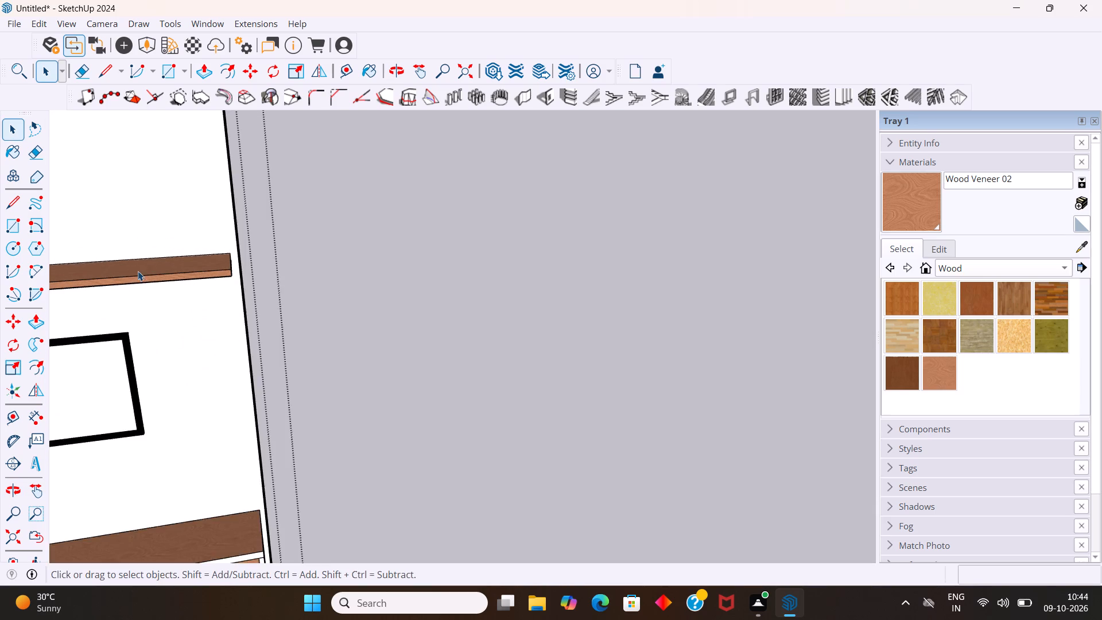
{"action": "scroll", "coordinate": [138, 271], "scroll_direction": "down", "scroll_amount": 8}
{"action": "scroll", "coordinate": [129, 324], "scroll_direction": "down", "scroll_amount": 11}
{"action": "scroll", "coordinate": [97, 401], "scroll_direction": "down", "scroll_amount": 5}
{"action": "middle_click_drag", "start_coordinate": [93, 396], "coordinate": [218, 328]}
{"action": "scroll", "coordinate": [194, 330], "scroll_direction": "down", "scroll_amount": 6}
{"action": "scroll", "coordinate": [146, 416], "scroll_direction": "up", "scroll_amount": 1}
{"action": "scroll", "coordinate": [68, 405], "scroll_direction": "up", "scroll_amount": 9}
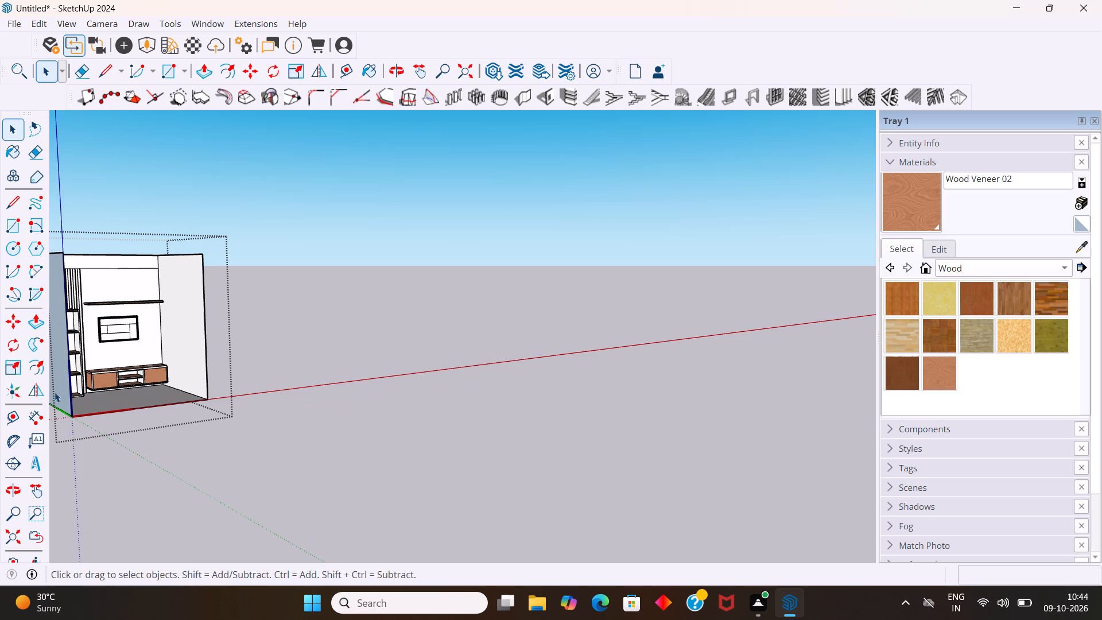
{"action": "middle_click_drag", "start_coordinate": [203, 418], "coordinate": [102, 425]}
{"action": "scroll", "coordinate": [118, 377], "scroll_direction": "up", "scroll_amount": 10}
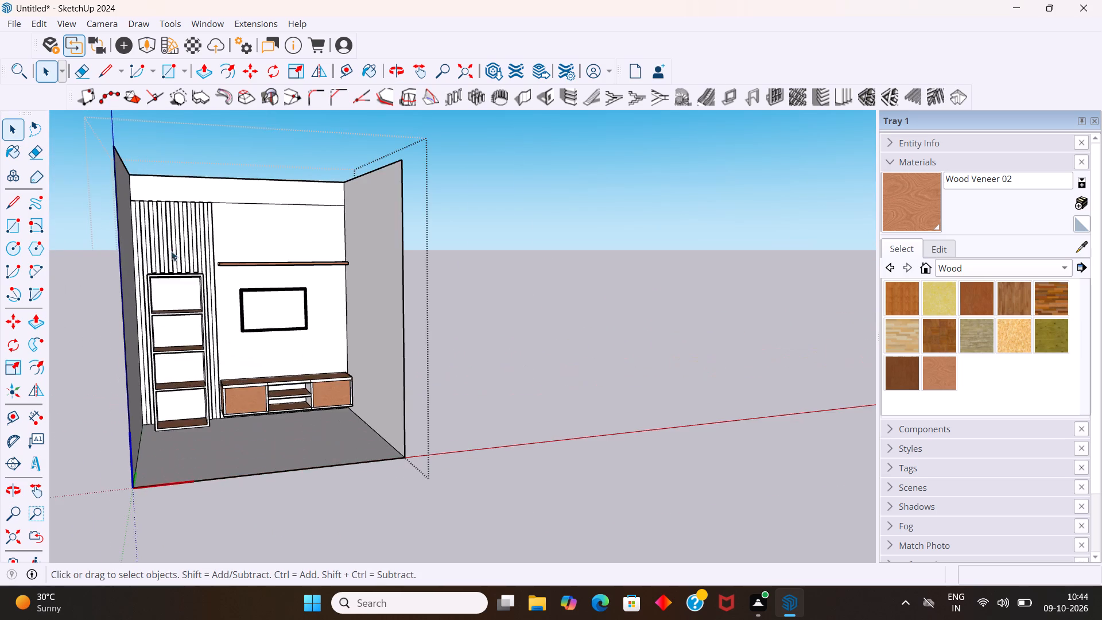
{"action": "scroll", "coordinate": [171, 251], "scroll_direction": "up", "scroll_amount": 7}
{"action": "middle_click_drag", "start_coordinate": [193, 286], "coordinate": [139, 276]}
{"action": "scroll", "coordinate": [139, 277], "scroll_direction": "up", "scroll_amount": 1}
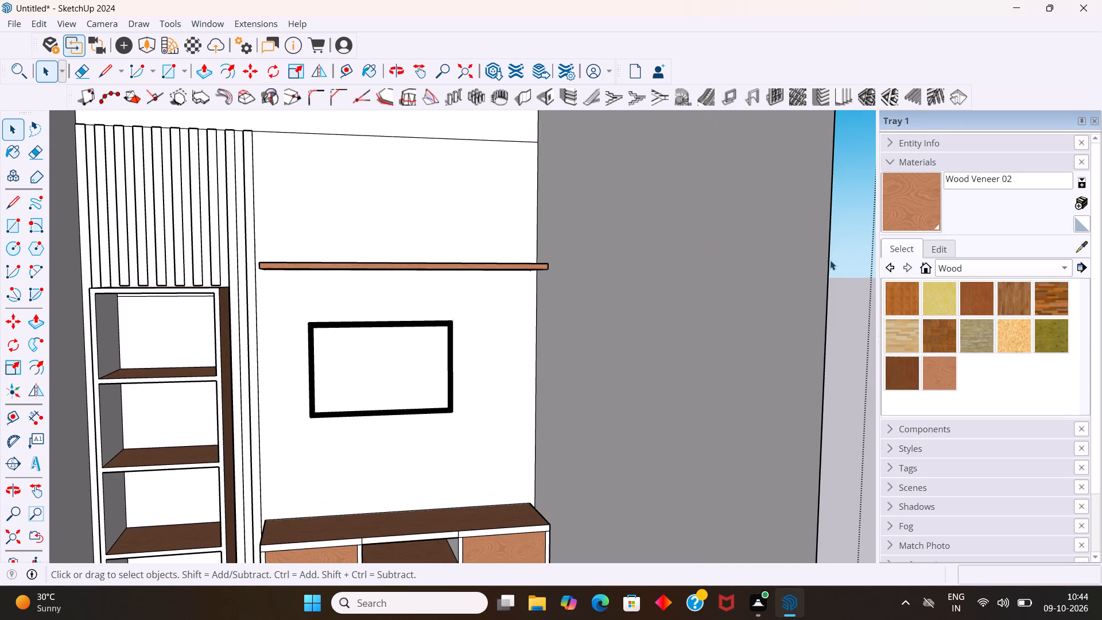
{"action": "left_click", "coordinate": [923, 197]}
{"action": "left_click", "coordinate": [150, 354]}
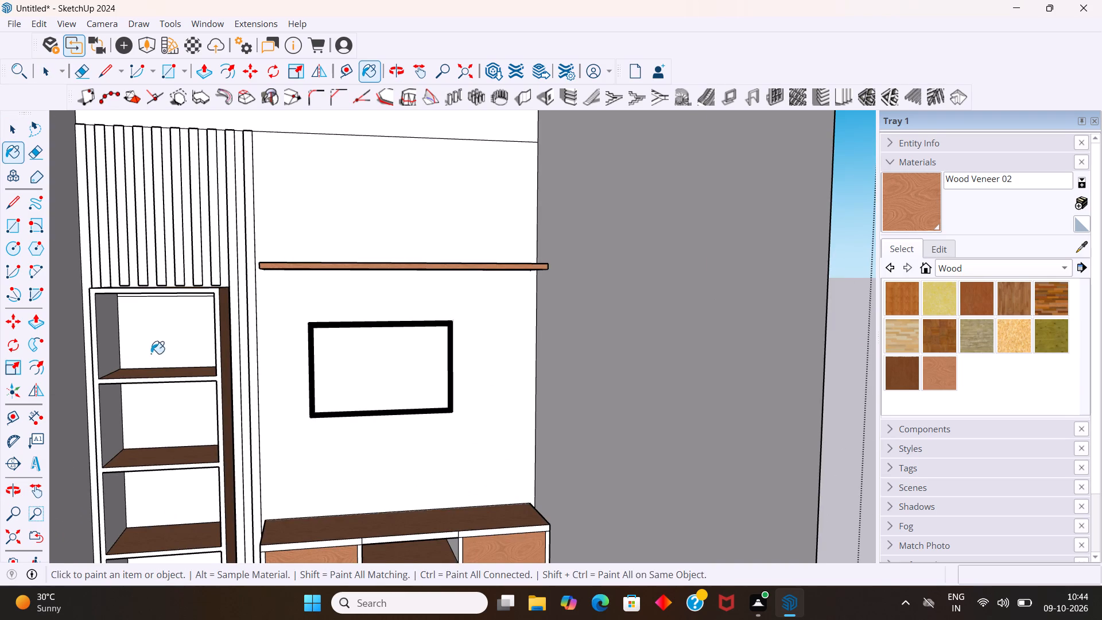
{"action": "left_click", "coordinate": [159, 413]}
{"action": "left_click", "coordinate": [158, 521]}
{"action": "scroll", "coordinate": [163, 513], "scroll_direction": "down", "scroll_amount": 8}
{"action": "scroll", "coordinate": [172, 463], "scroll_direction": "down", "scroll_amount": 4}
{"action": "left_click", "coordinate": [165, 526]}
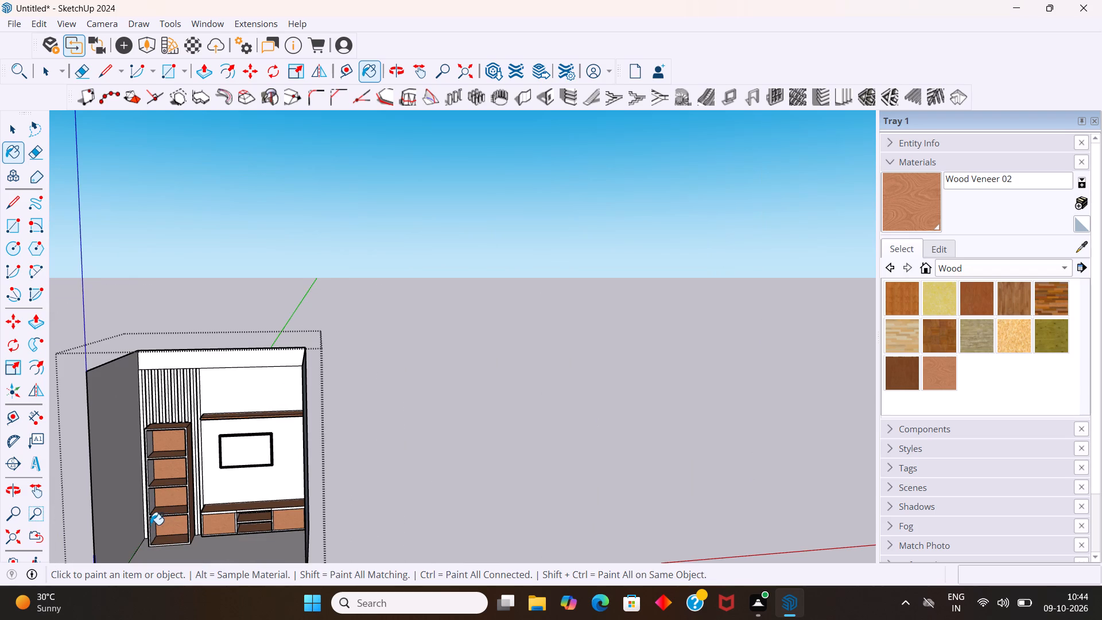
Paint the inner side faces of the shelving compartments farthest from the low unit with Wood Veneer 02.
{"action": "left_click", "coordinate": [150, 525]}
{"action": "scroll", "coordinate": [152, 509], "scroll_direction": "up", "scroll_amount": 4}
{"action": "left_click", "coordinate": [154, 536]}
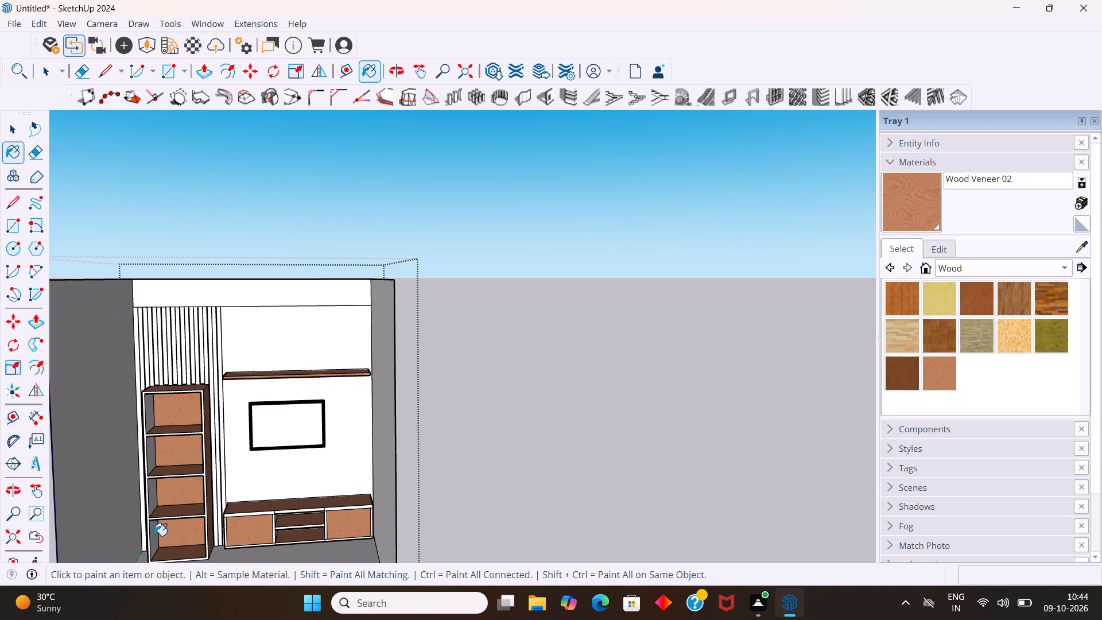
{"action": "left_click", "coordinate": [149, 501]}
{"action": "left_click", "coordinate": [153, 485]}
{"action": "left_click", "coordinate": [151, 465]}
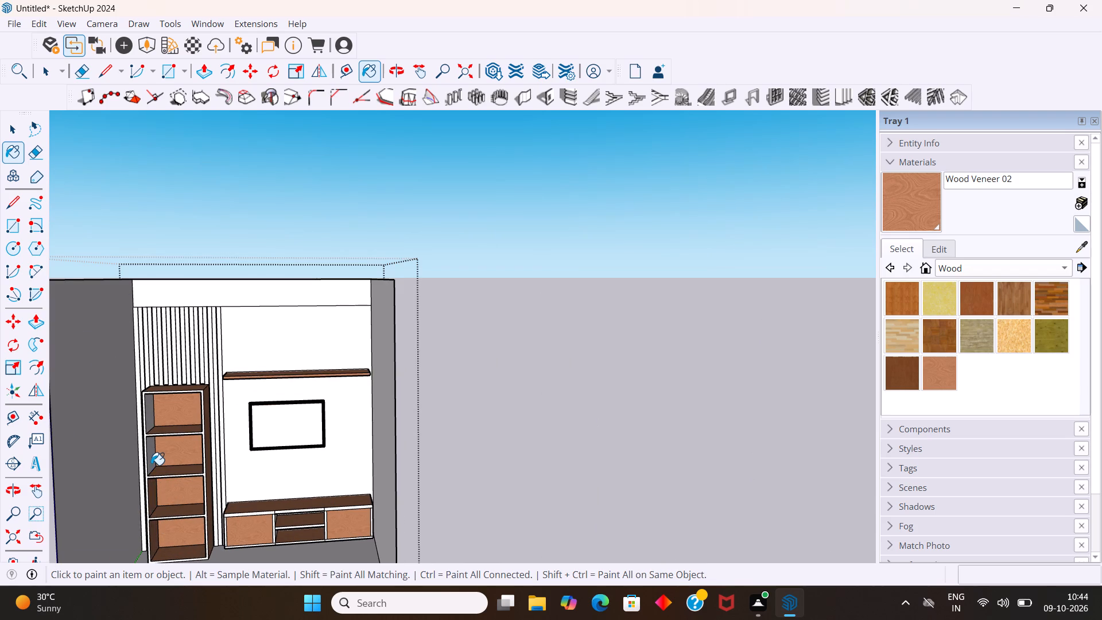
{"action": "left_click", "coordinate": [149, 420]}
Paint the inner side faces of the shelving compartments nearest the low unit with Wood Veneer 02.
{"action": "middle_click_drag", "start_coordinate": [149, 418], "coordinate": [209, 420]}
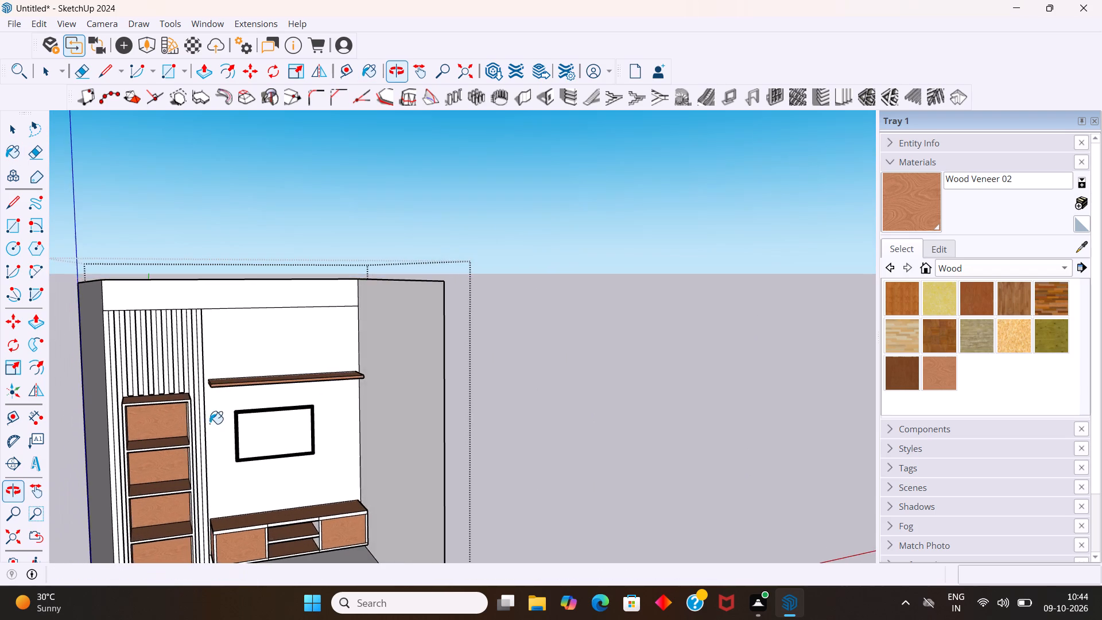
{"action": "scroll", "coordinate": [169, 468], "scroll_direction": "up", "scroll_amount": 8}
{"action": "middle_click_drag", "start_coordinate": [161, 475], "coordinate": [220, 482]}
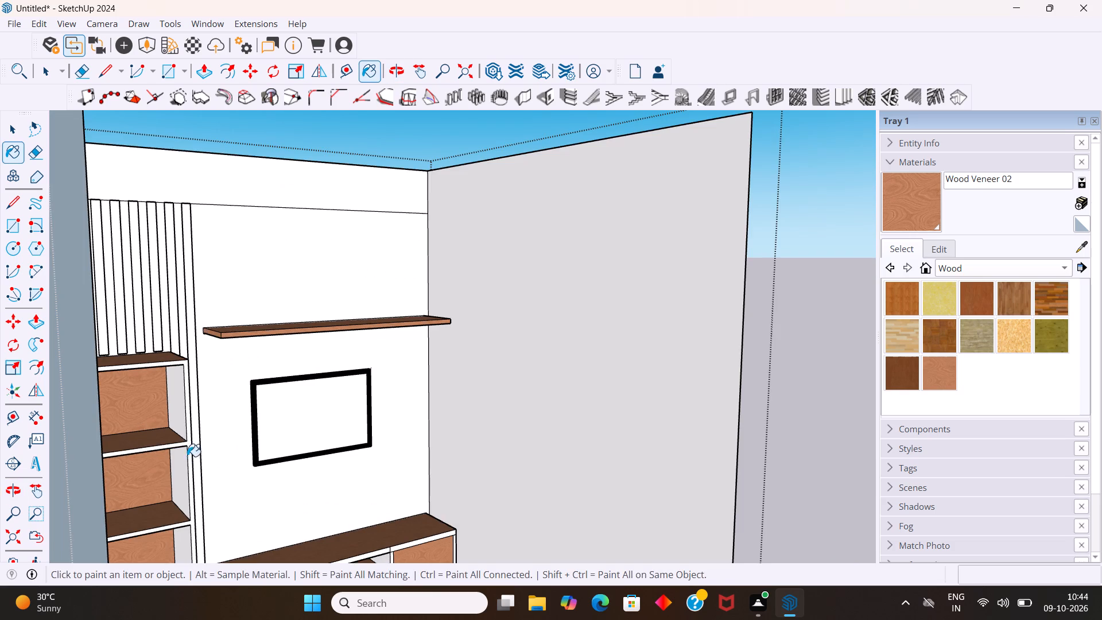
{"action": "left_click", "coordinate": [180, 418]}
{"action": "left_click", "coordinate": [179, 468]}
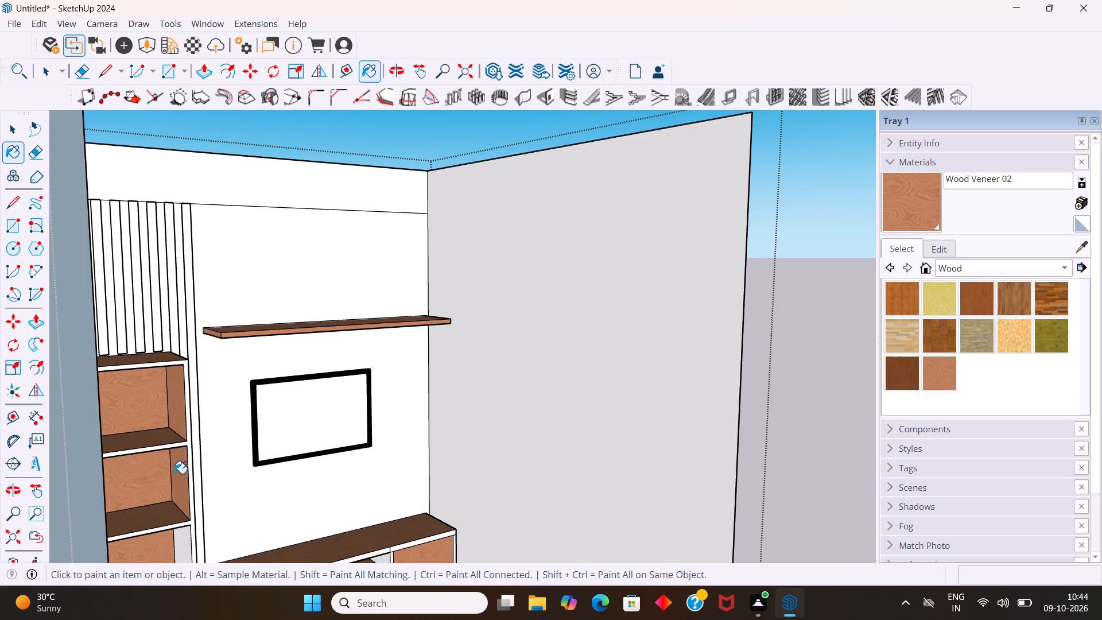
{"action": "scroll", "coordinate": [174, 478], "scroll_direction": "down", "scroll_amount": 4}
{"action": "scroll", "coordinate": [175, 542], "scroll_direction": "up", "scroll_amount": 1}
{"action": "left_click", "coordinate": [181, 538]}
{"action": "scroll", "coordinate": [181, 537], "scroll_direction": "down", "scroll_amount": 8}
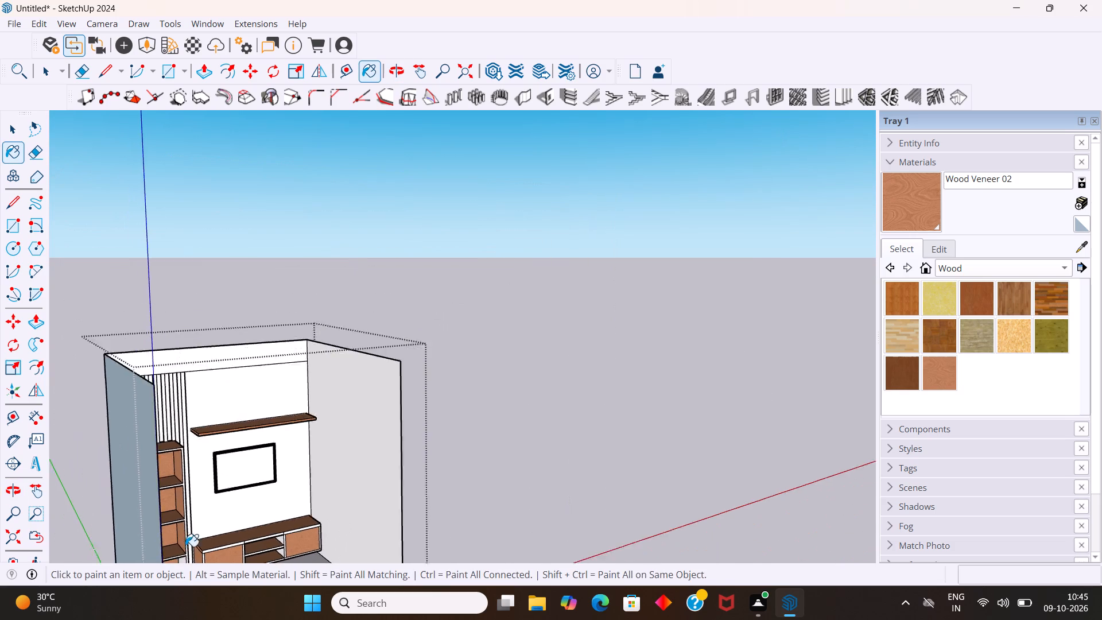
{"action": "scroll", "coordinate": [233, 503], "scroll_direction": "down", "scroll_amount": 10}
{"action": "scroll", "coordinate": [215, 542], "scroll_direction": "up", "scroll_amount": 6}
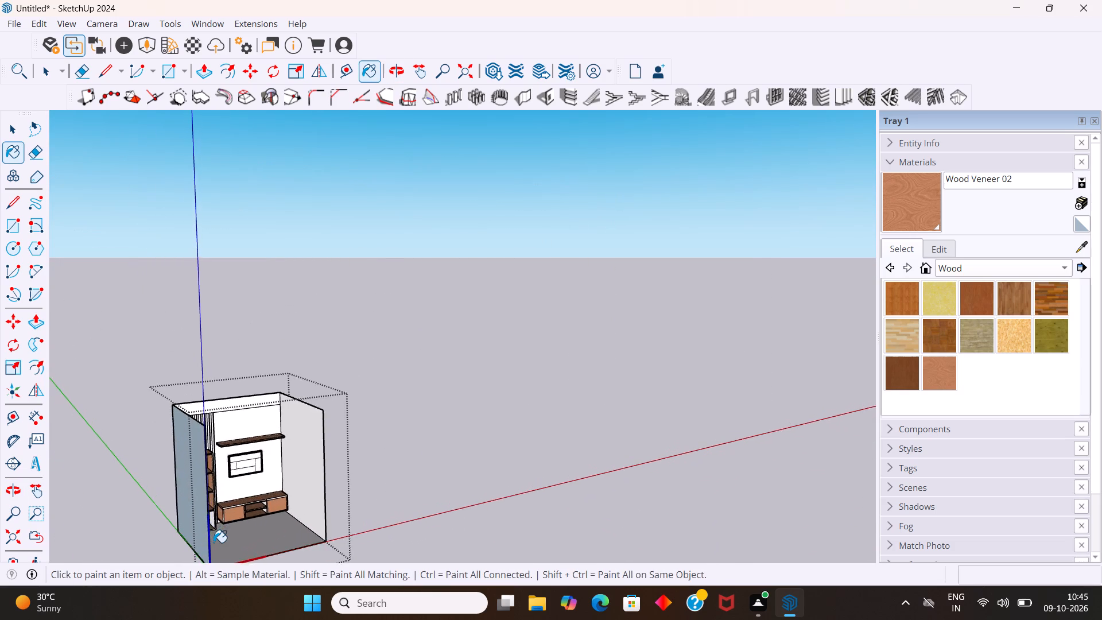
{"action": "scroll", "coordinate": [214, 542], "scroll_direction": "up", "scroll_amount": 20}
{"action": "scroll", "coordinate": [214, 542], "scroll_direction": "up", "scroll_amount": 3}
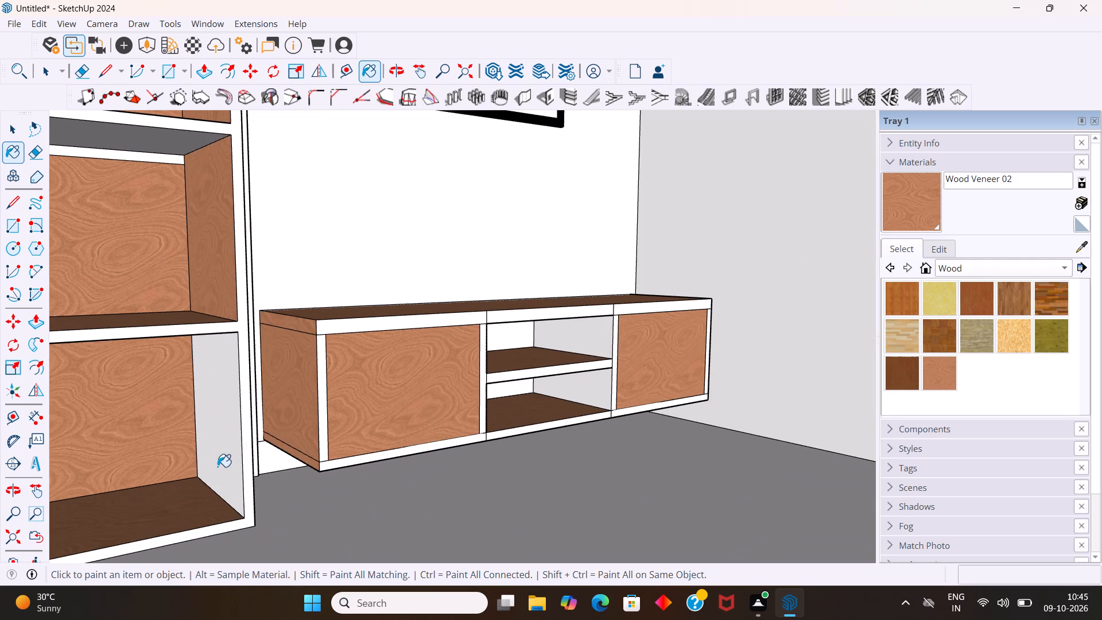
{"action": "left_click", "coordinate": [219, 462]}
{"action": "key", "text": "space"}
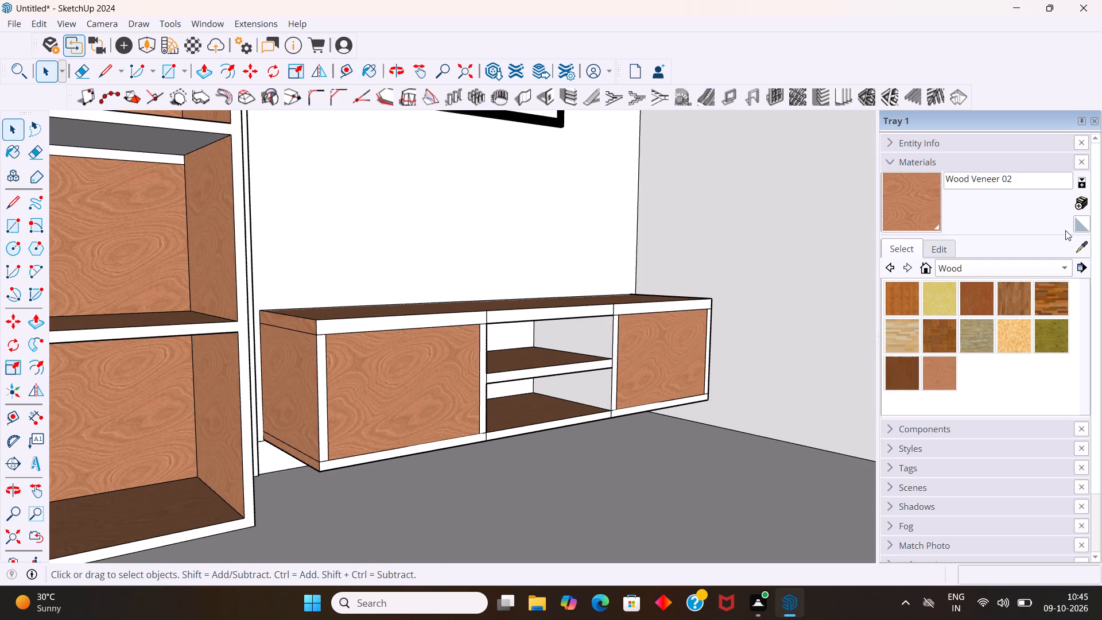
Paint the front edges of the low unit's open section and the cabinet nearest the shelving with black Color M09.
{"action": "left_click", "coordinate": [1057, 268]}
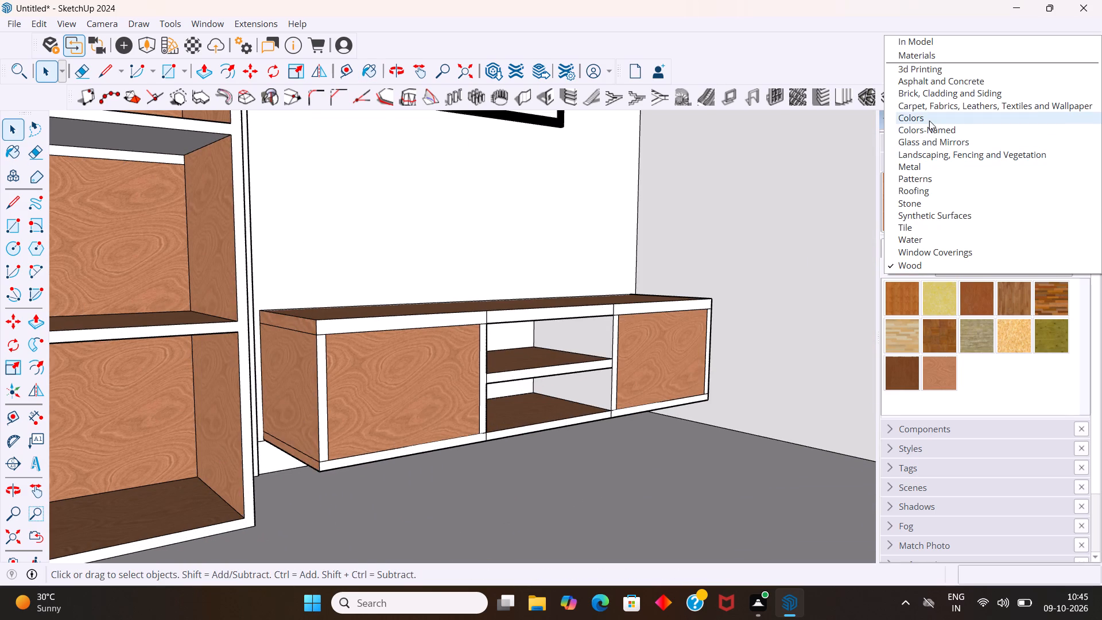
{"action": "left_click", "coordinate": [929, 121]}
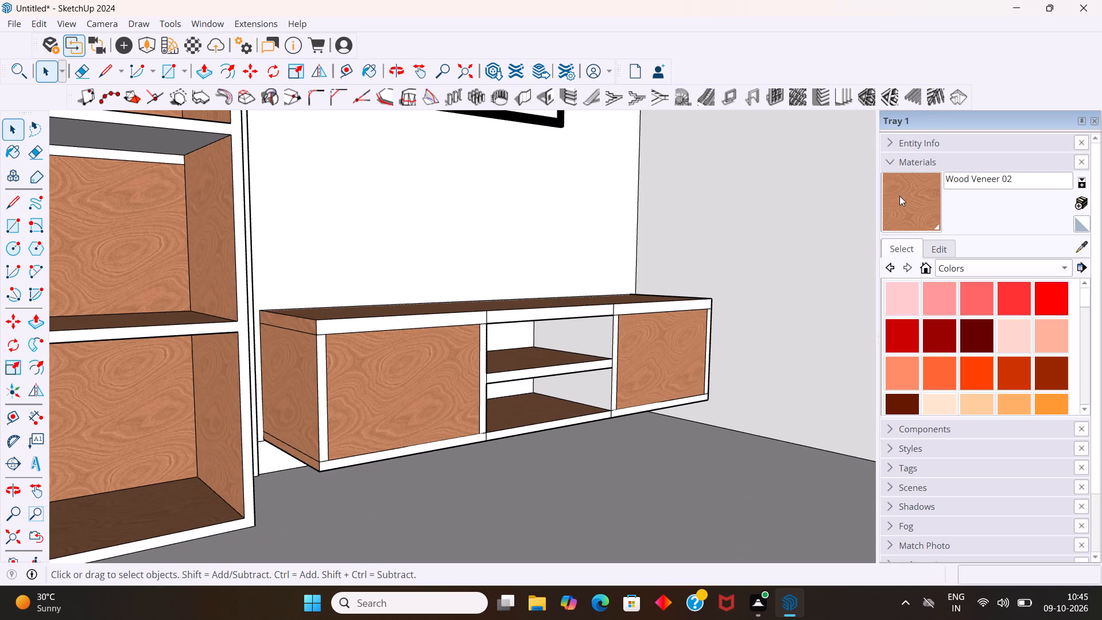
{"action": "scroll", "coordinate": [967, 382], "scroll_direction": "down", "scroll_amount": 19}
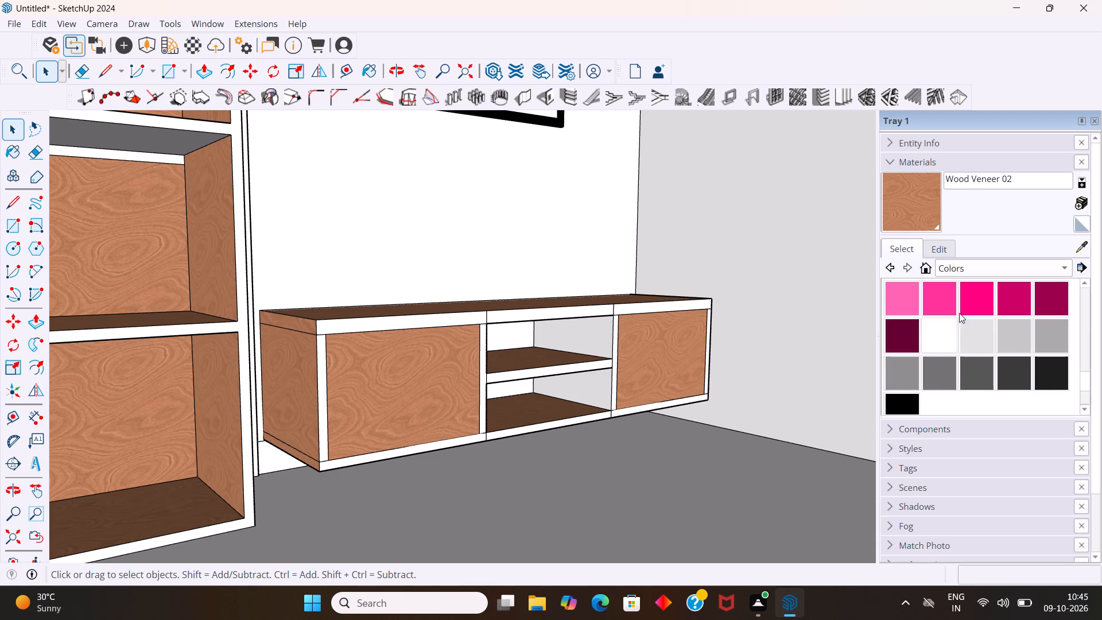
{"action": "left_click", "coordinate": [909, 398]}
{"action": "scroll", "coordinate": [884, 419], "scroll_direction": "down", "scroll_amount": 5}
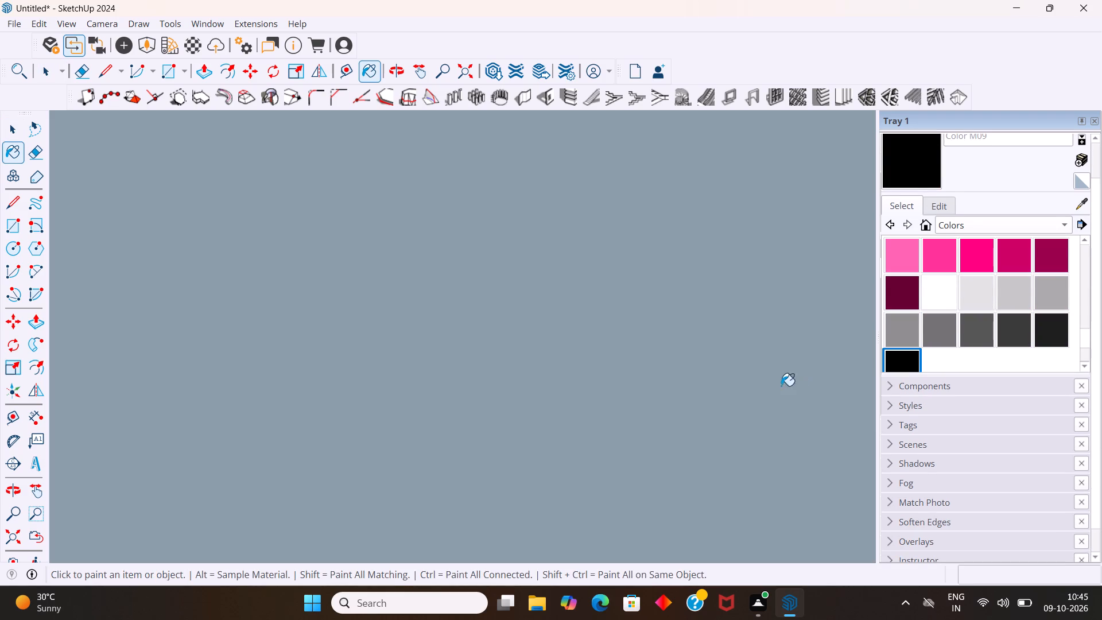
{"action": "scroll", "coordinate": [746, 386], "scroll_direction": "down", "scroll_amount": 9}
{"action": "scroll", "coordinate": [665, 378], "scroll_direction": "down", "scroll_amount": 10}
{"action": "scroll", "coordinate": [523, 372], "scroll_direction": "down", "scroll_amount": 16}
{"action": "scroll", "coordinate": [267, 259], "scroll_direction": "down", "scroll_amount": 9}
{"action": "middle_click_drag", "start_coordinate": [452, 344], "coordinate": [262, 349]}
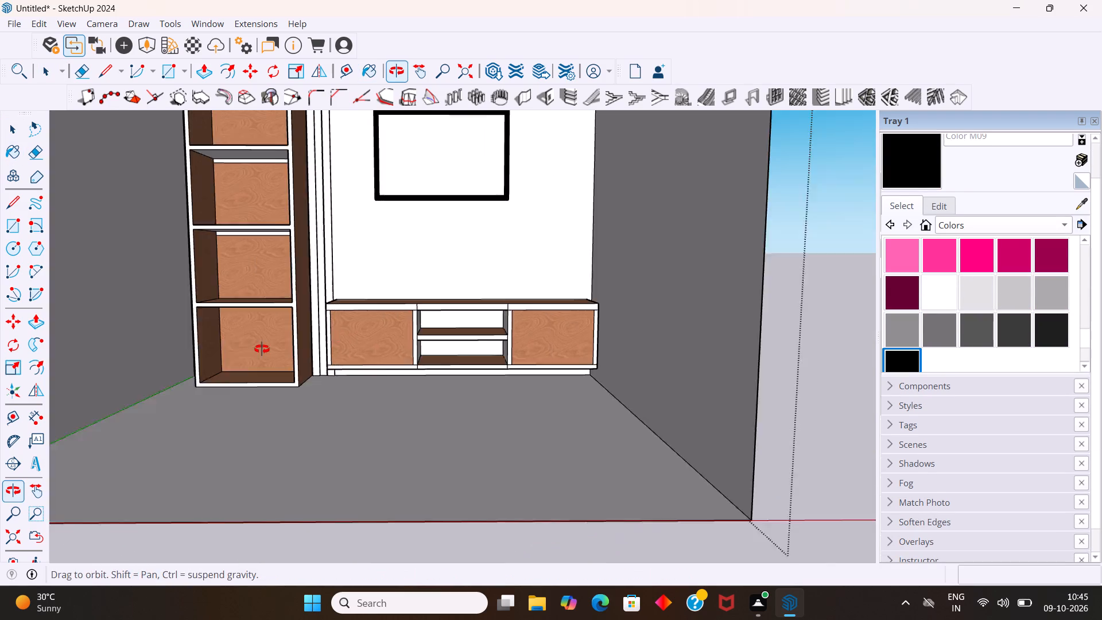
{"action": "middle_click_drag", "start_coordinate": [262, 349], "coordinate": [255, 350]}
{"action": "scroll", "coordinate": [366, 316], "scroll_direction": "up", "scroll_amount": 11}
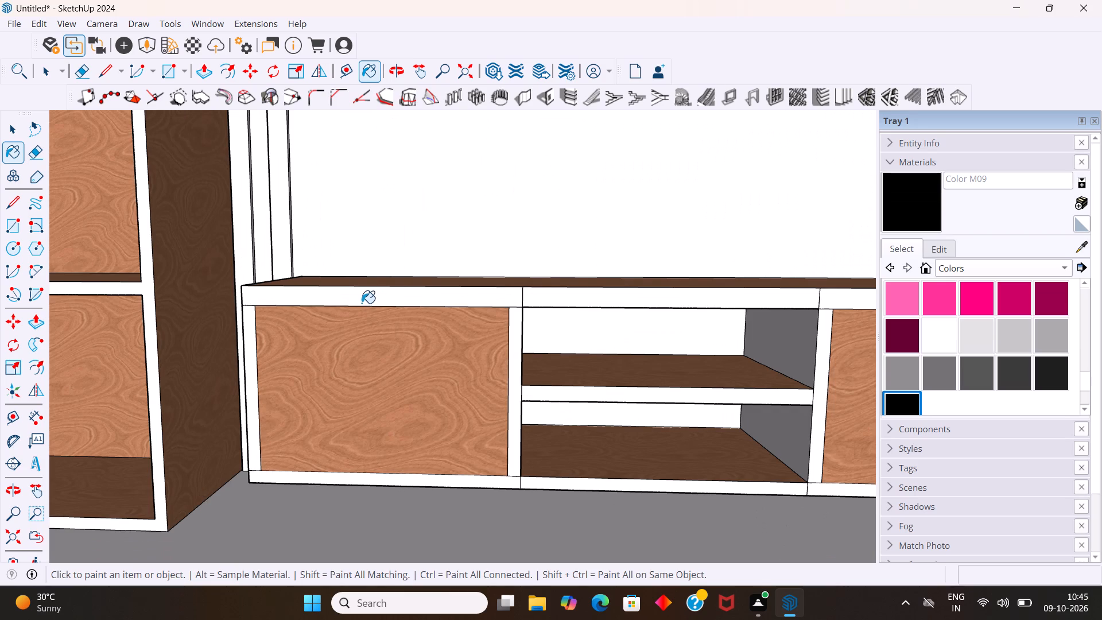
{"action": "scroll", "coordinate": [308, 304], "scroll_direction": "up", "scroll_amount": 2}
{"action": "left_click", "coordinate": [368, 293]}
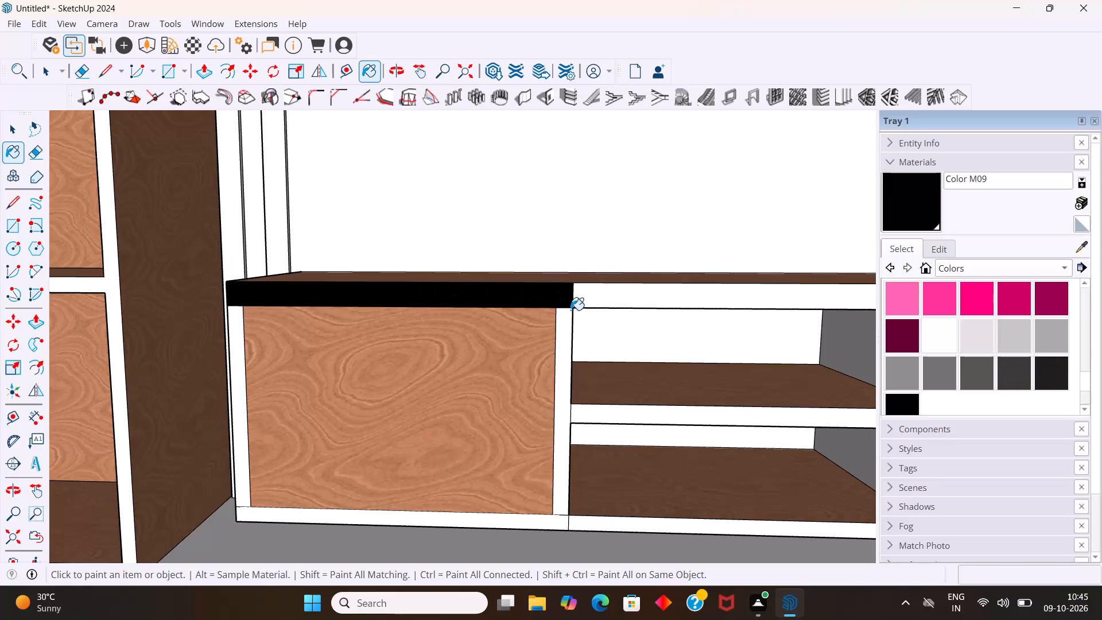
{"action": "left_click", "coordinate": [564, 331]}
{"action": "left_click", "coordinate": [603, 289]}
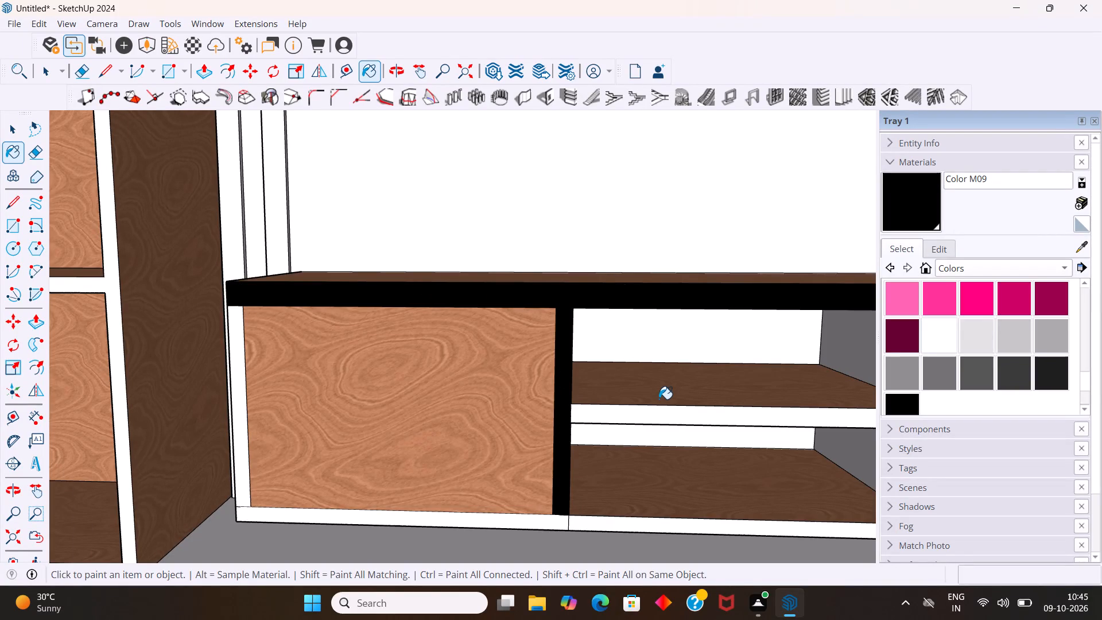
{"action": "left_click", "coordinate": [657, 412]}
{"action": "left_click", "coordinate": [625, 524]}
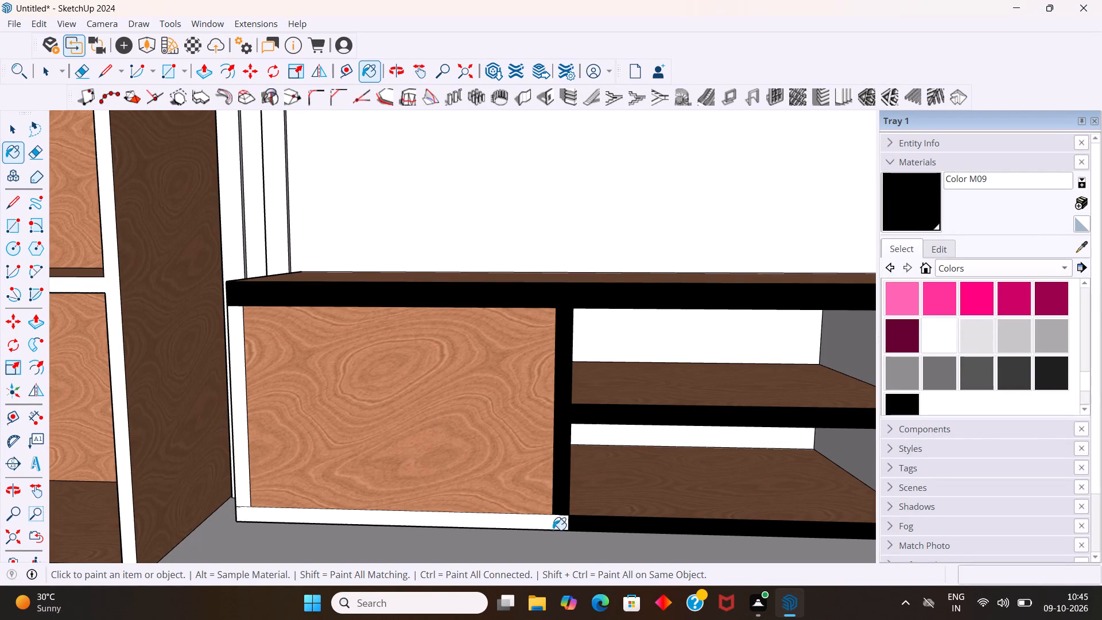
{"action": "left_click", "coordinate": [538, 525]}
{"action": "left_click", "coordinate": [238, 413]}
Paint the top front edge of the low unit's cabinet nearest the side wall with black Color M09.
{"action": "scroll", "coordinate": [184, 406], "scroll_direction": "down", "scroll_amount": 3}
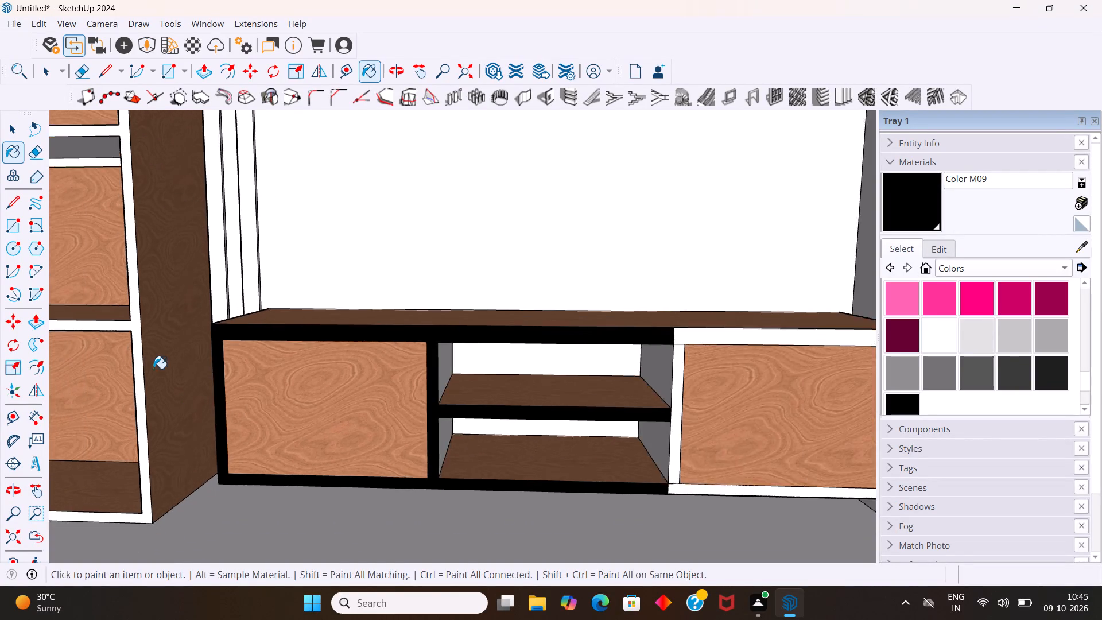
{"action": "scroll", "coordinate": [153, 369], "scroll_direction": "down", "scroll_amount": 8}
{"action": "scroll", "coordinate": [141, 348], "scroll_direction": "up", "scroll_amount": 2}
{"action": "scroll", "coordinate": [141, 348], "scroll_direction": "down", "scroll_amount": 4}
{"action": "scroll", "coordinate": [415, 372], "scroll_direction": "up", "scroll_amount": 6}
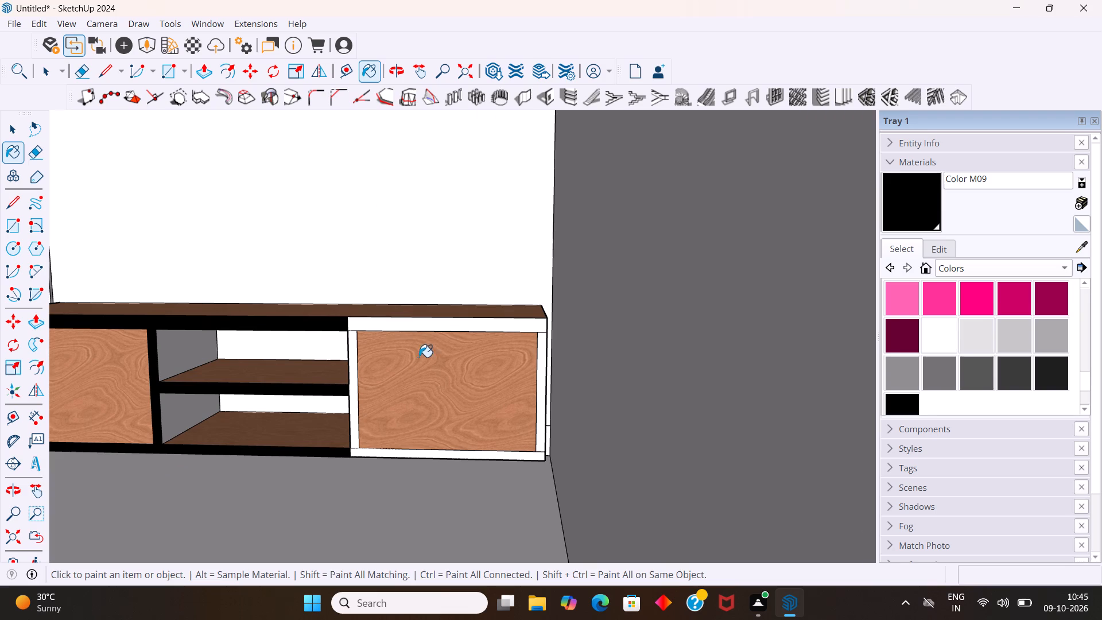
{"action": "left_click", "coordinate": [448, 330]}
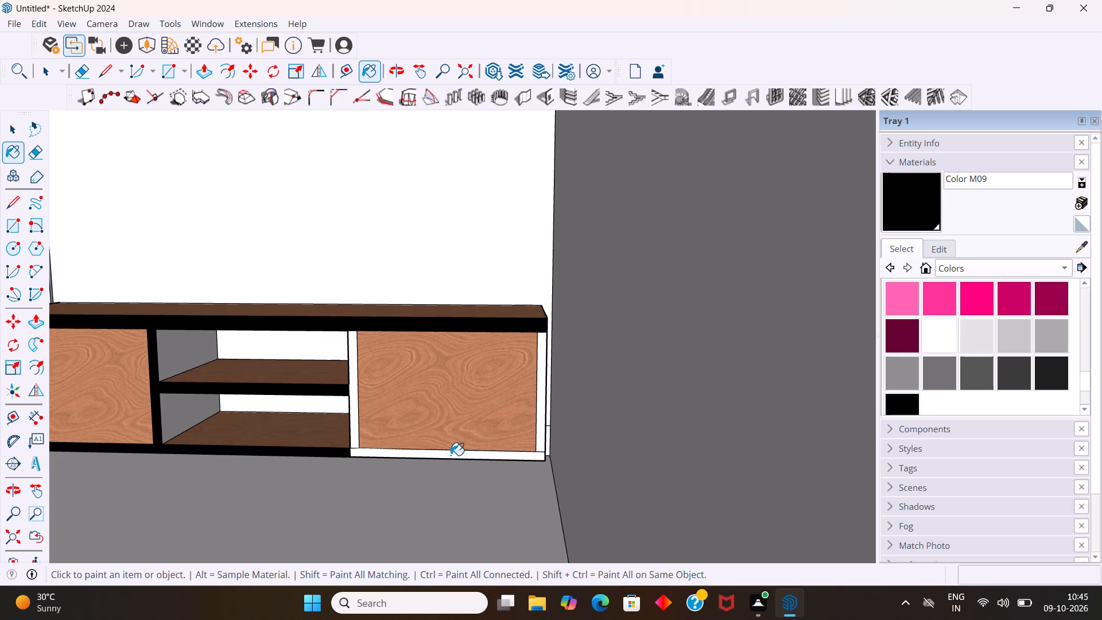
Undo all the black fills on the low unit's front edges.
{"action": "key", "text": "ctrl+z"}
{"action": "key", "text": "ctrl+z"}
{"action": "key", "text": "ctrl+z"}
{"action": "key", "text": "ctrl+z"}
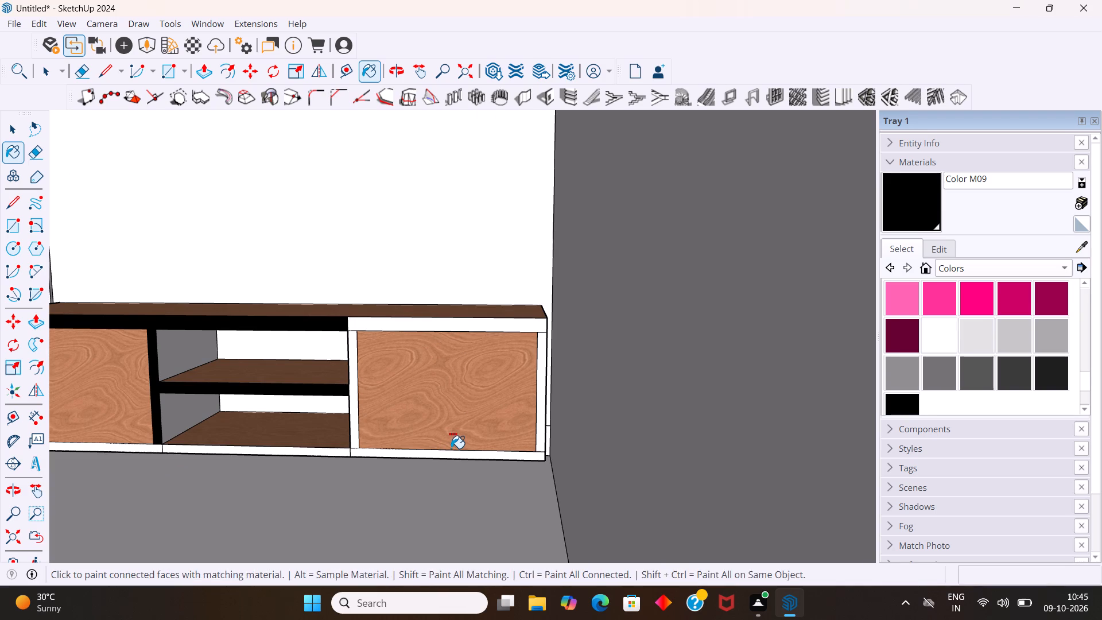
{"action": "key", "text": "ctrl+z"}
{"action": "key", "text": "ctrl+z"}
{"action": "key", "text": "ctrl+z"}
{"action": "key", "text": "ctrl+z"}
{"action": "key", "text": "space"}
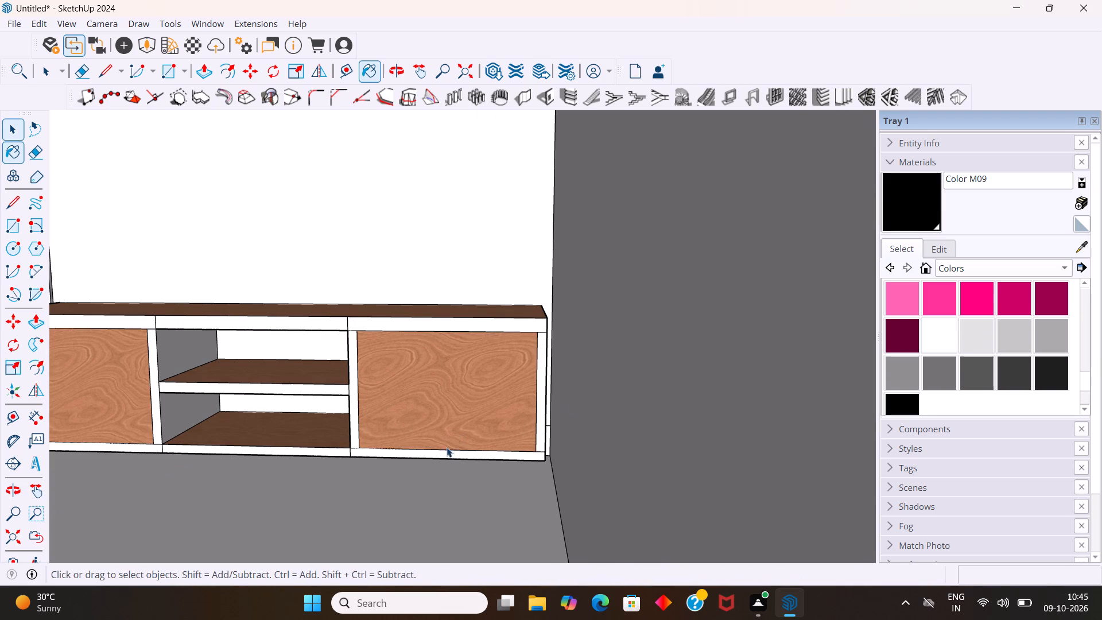
Paint the front edges around the cabinet nearest the side wall, plus the open section's top and shelf edges, with Wood Veneer 02.
{"action": "left_click", "coordinate": [993, 272]}
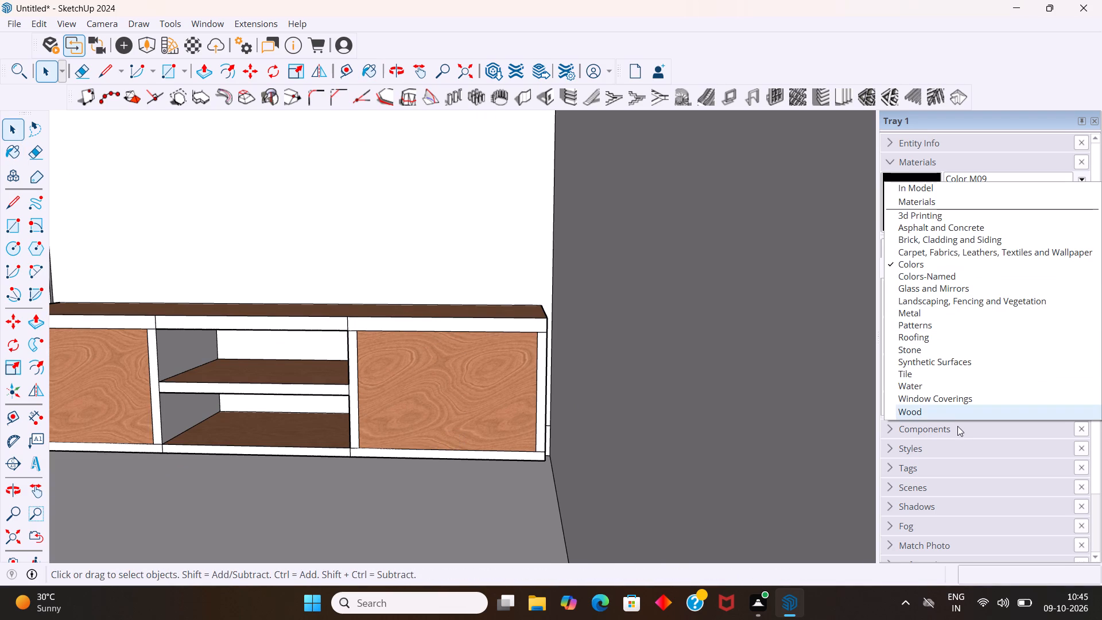
{"action": "left_click", "coordinate": [952, 414]}
{"action": "left_click", "coordinate": [928, 376]}
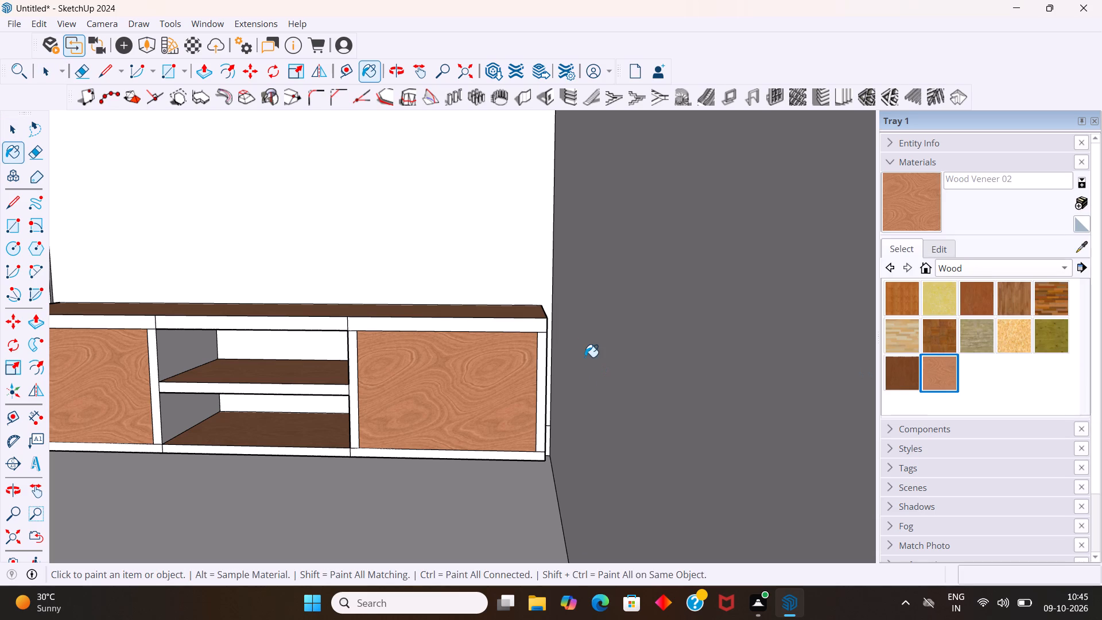
{"action": "left_click", "coordinate": [536, 328]}
{"action": "left_click", "coordinate": [541, 373]}
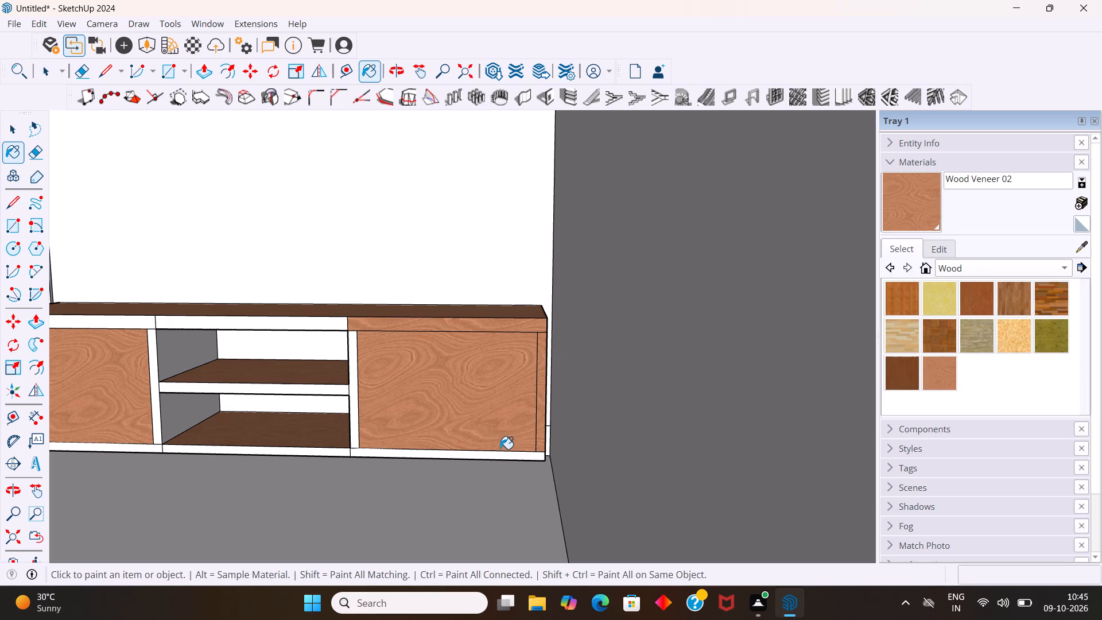
{"action": "left_click", "coordinate": [491, 459]}
{"action": "left_click", "coordinate": [351, 343]}
{"action": "left_click", "coordinate": [337, 327]}
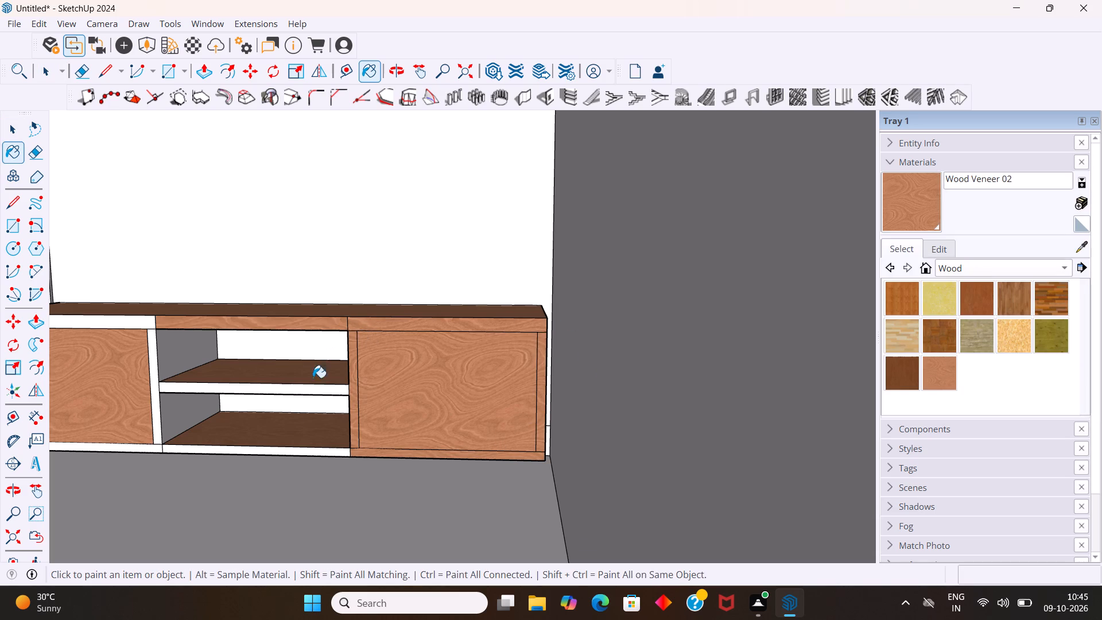
{"action": "left_click", "coordinate": [281, 390]}
Paint the back and inner side faces of the low unit's two open compartments with Wood Veneer 02.
{"action": "left_click", "coordinate": [284, 400]}
{"action": "left_click", "coordinate": [289, 370]}
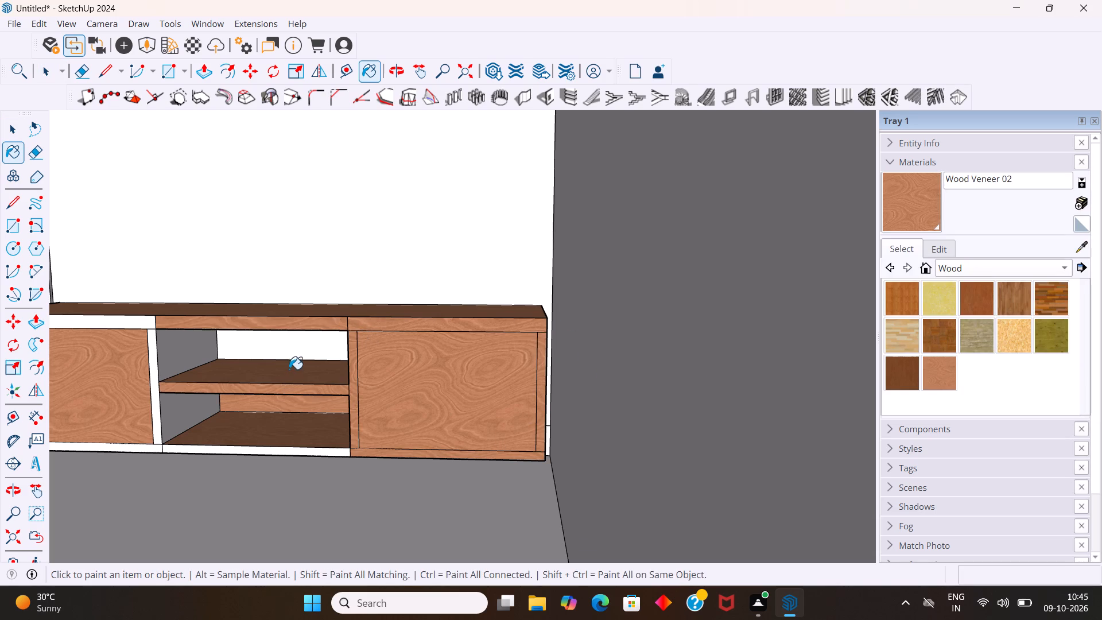
{"action": "left_click", "coordinate": [205, 355]}
{"action": "left_click", "coordinate": [196, 394]}
{"action": "left_click", "coordinate": [238, 358]}
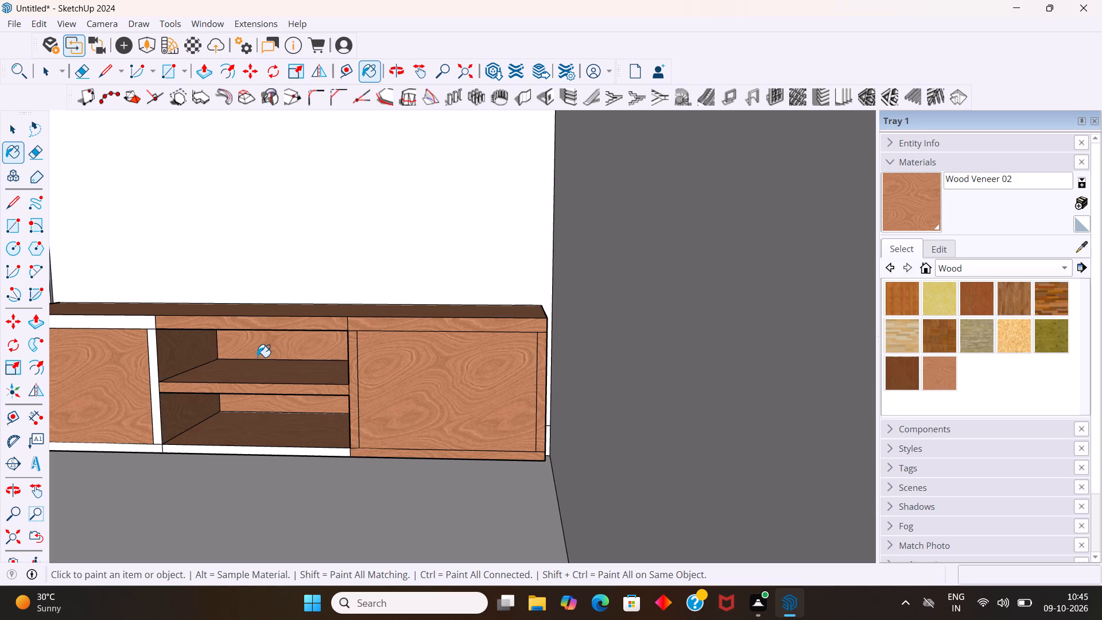
{"action": "middle_click_drag", "start_coordinate": [263, 358], "coordinate": [455, 344]}
{"action": "left_click", "coordinate": [455, 344]}
{"action": "left_click", "coordinate": [443, 383]}
{"action": "left_click", "coordinate": [430, 420]}
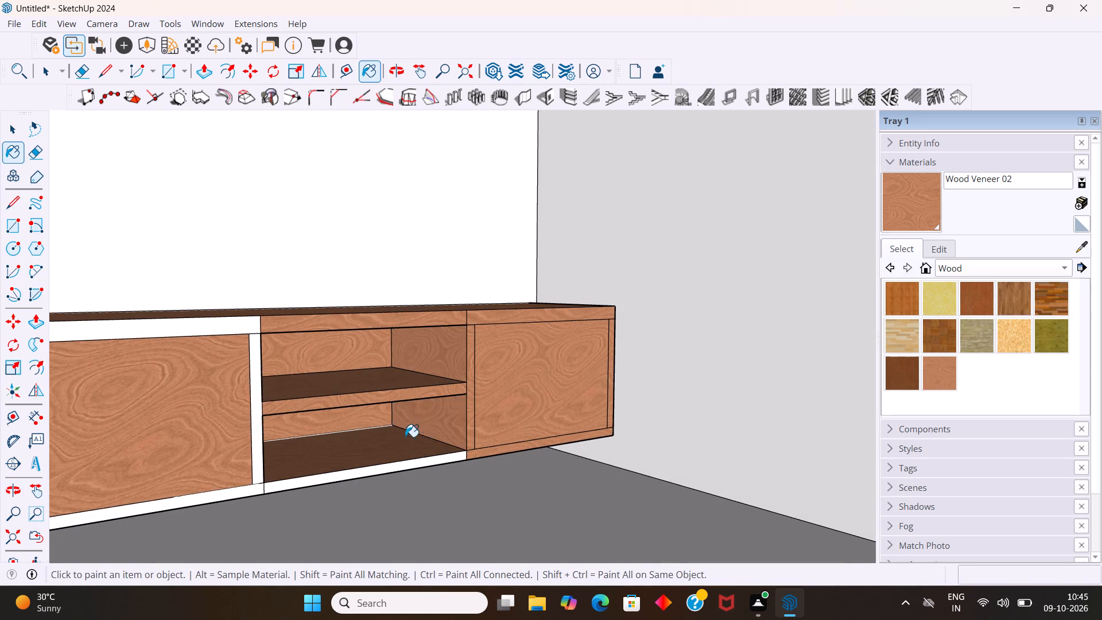
Paint the bottom front edge of the low unit's open section with Wood Veneer 02.
{"action": "scroll", "coordinate": [403, 437], "scroll_direction": "up", "scroll_amount": 5}
{"action": "middle_click_drag", "start_coordinate": [389, 428], "coordinate": [356, 402]}
{"action": "scroll", "coordinate": [344, 392], "scroll_direction": "up", "scroll_amount": 1}
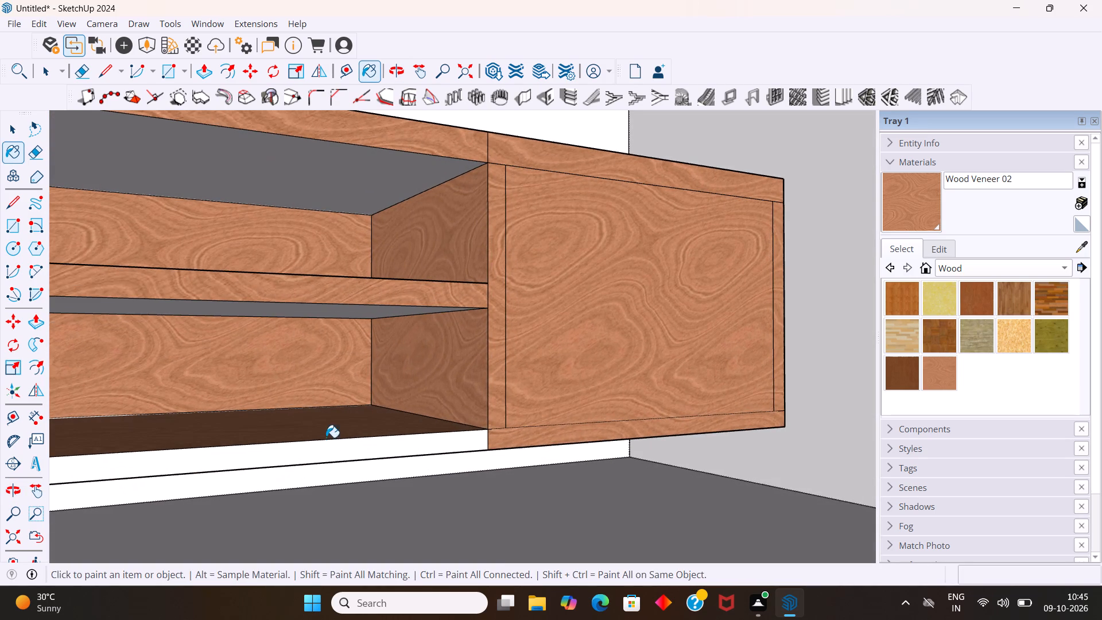
{"action": "left_click", "coordinate": [322, 454]}
Paint the front edges around the low unit's cabinet nearest the shelving with Wood Veneer 02.
{"action": "scroll", "coordinate": [321, 437], "scroll_direction": "down", "scroll_amount": 9}
{"action": "middle_click_drag", "start_coordinate": [226, 427], "coordinate": [178, 432]}
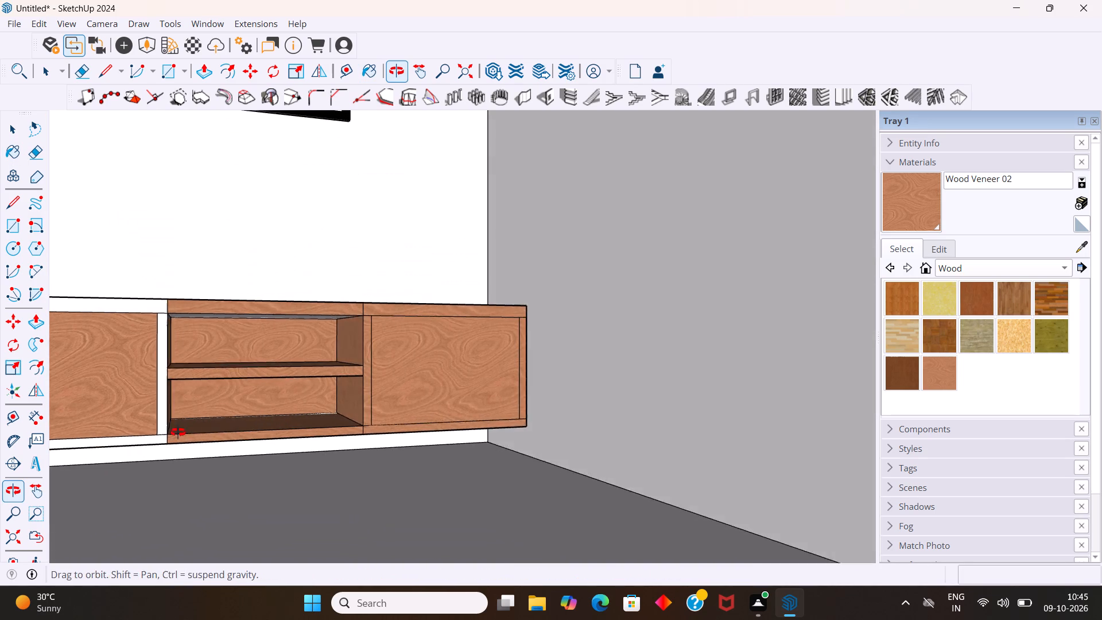
{"action": "middle_click_drag", "start_coordinate": [178, 432], "coordinate": [168, 435]}
{"action": "scroll", "coordinate": [149, 428], "scroll_direction": "up", "scroll_amount": 2}
{"action": "scroll", "coordinate": [142, 420], "scroll_direction": "down", "scroll_amount": 16}
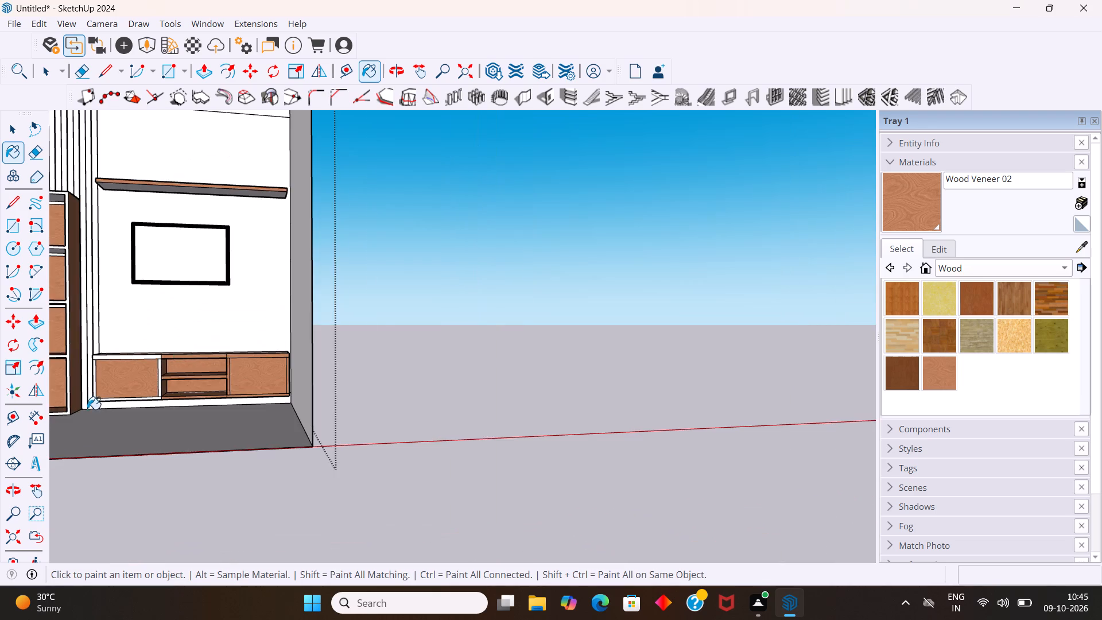
{"action": "scroll", "coordinate": [85, 407], "scroll_direction": "up", "scroll_amount": 17}
{"action": "left_click", "coordinate": [114, 323]}
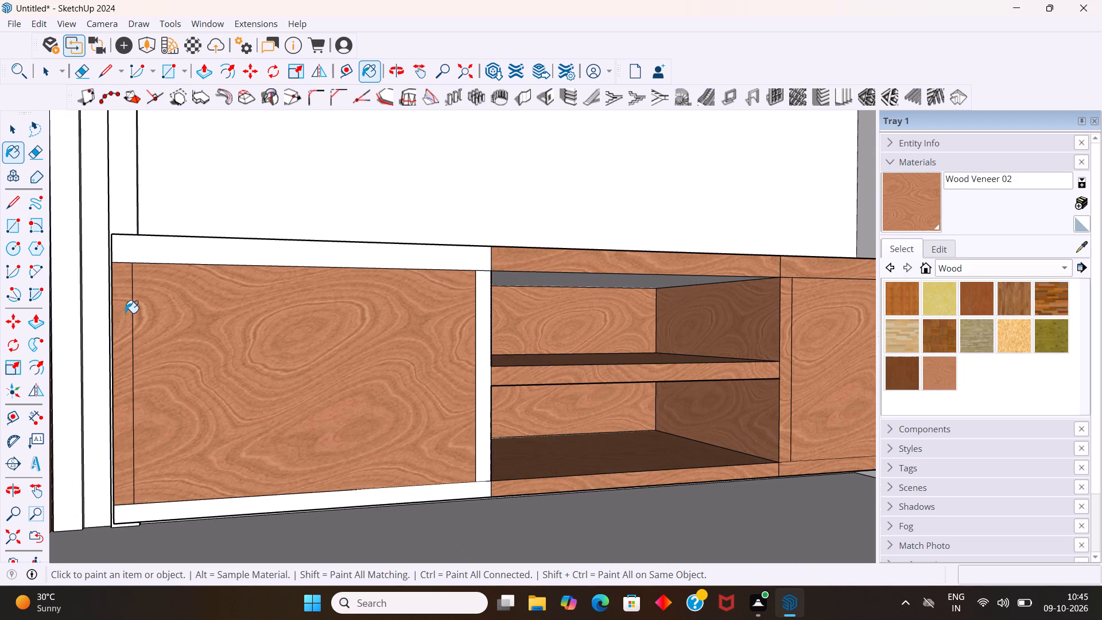
{"action": "left_click", "coordinate": [156, 257]}
{"action": "left_click", "coordinate": [289, 505]}
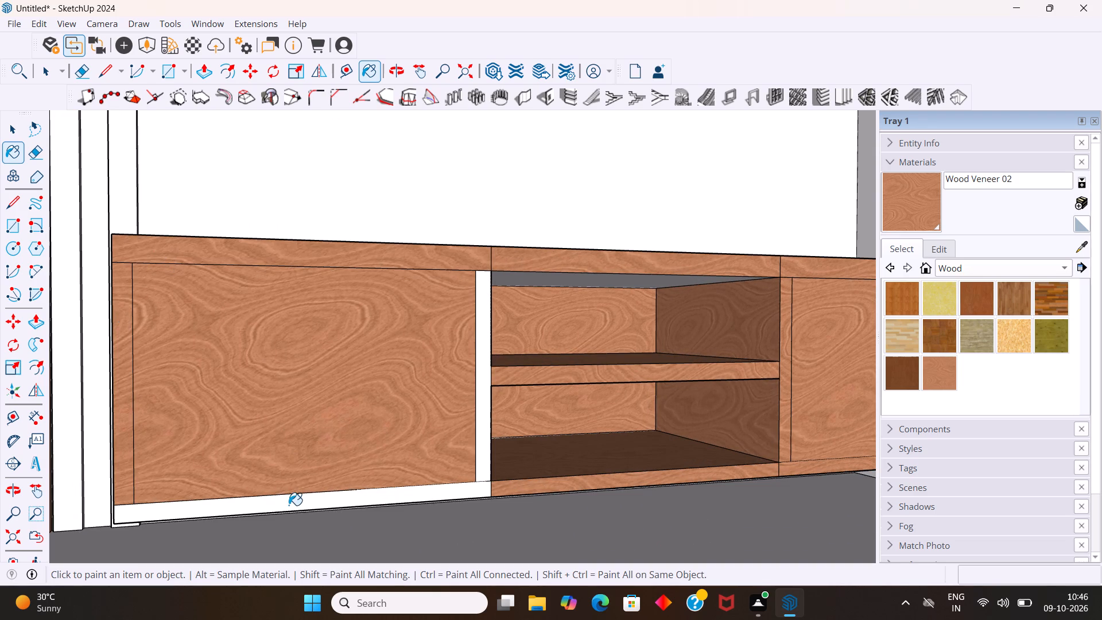
{"action": "left_click", "coordinate": [478, 412]}
Paint the undersides above the low unit's two open compartments with Wood Veneer 02.
{"action": "middle_click_drag", "start_coordinate": [253, 437], "coordinate": [310, 410]}
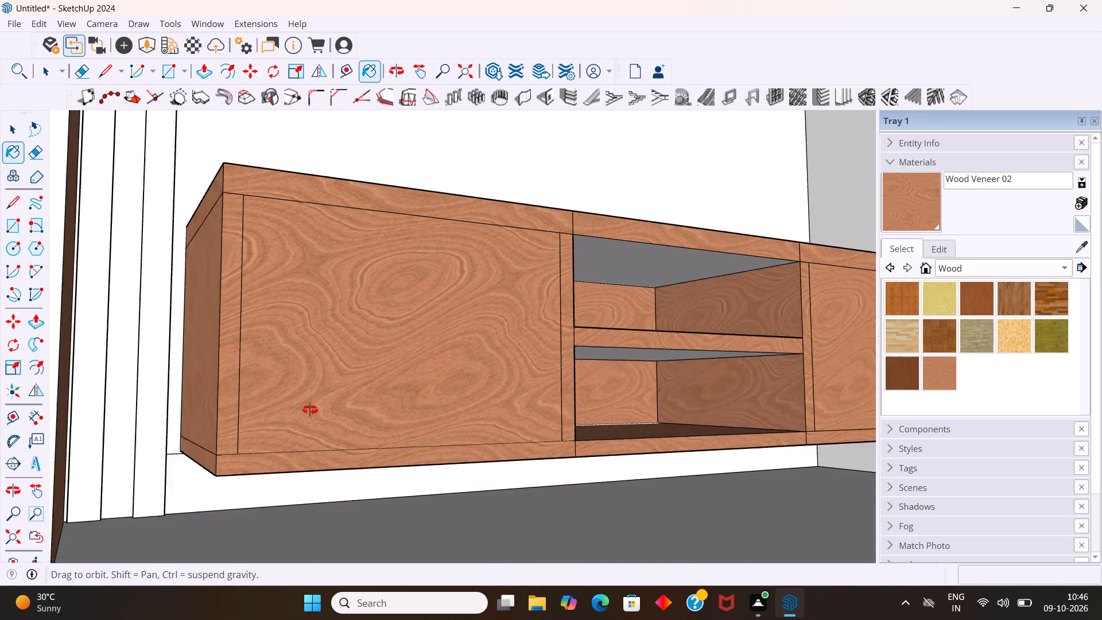
{"action": "middle_click_drag", "start_coordinate": [310, 410], "coordinate": [358, 390]}
{"action": "left_click", "coordinate": [688, 266]}
{"action": "left_click", "coordinate": [697, 332]}
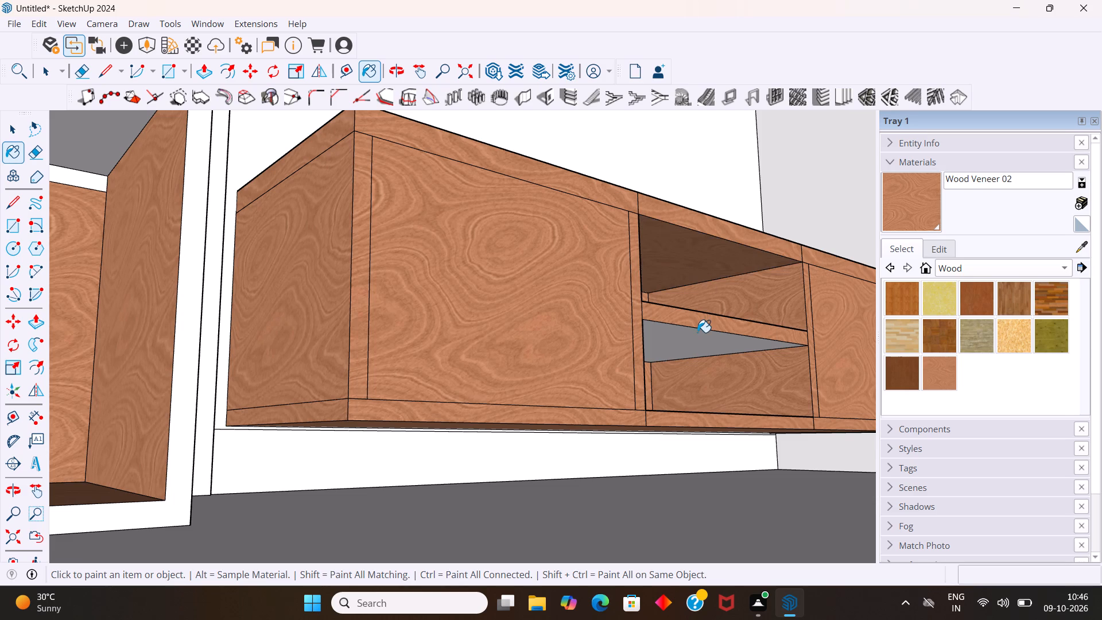
Paint the front frame of the tall shelving with Wood Veneer 02.
{"action": "middle_click_drag", "start_coordinate": [717, 436], "coordinate": [659, 432]}
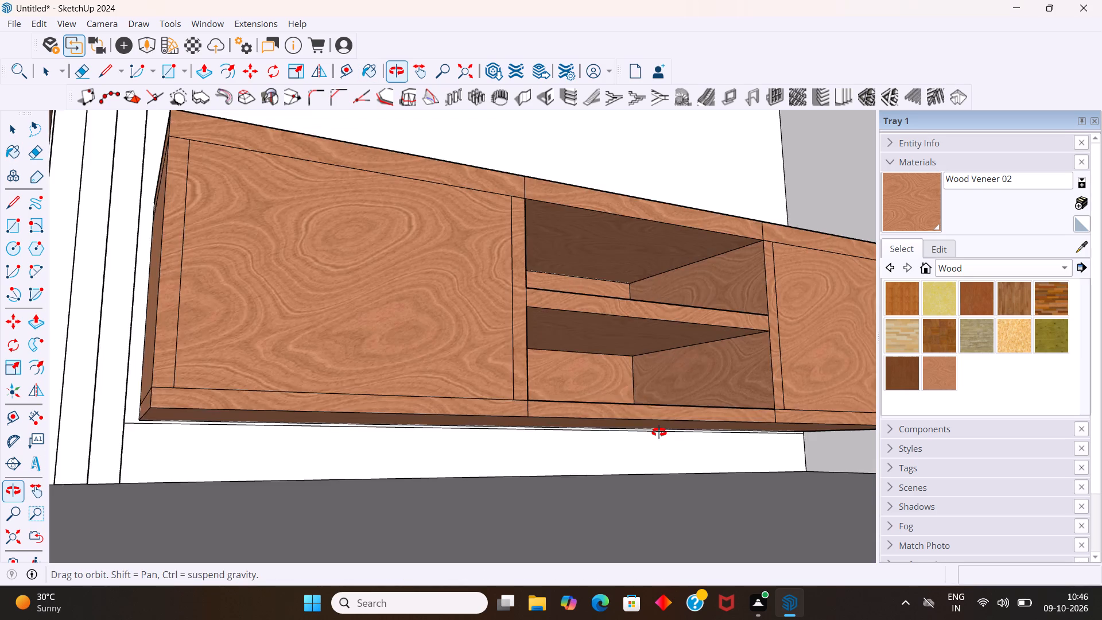
{"action": "middle_click_drag", "start_coordinate": [659, 432], "coordinate": [656, 432]}
{"action": "scroll", "coordinate": [657, 432], "scroll_direction": "down", "scroll_amount": 1}
{"action": "scroll", "coordinate": [616, 456], "scroll_direction": "up", "scroll_amount": 4}
{"action": "middle_click_drag", "start_coordinate": [590, 429], "coordinate": [576, 440]}
{"action": "scroll", "coordinate": [546, 408], "scroll_direction": "down", "scroll_amount": 5}
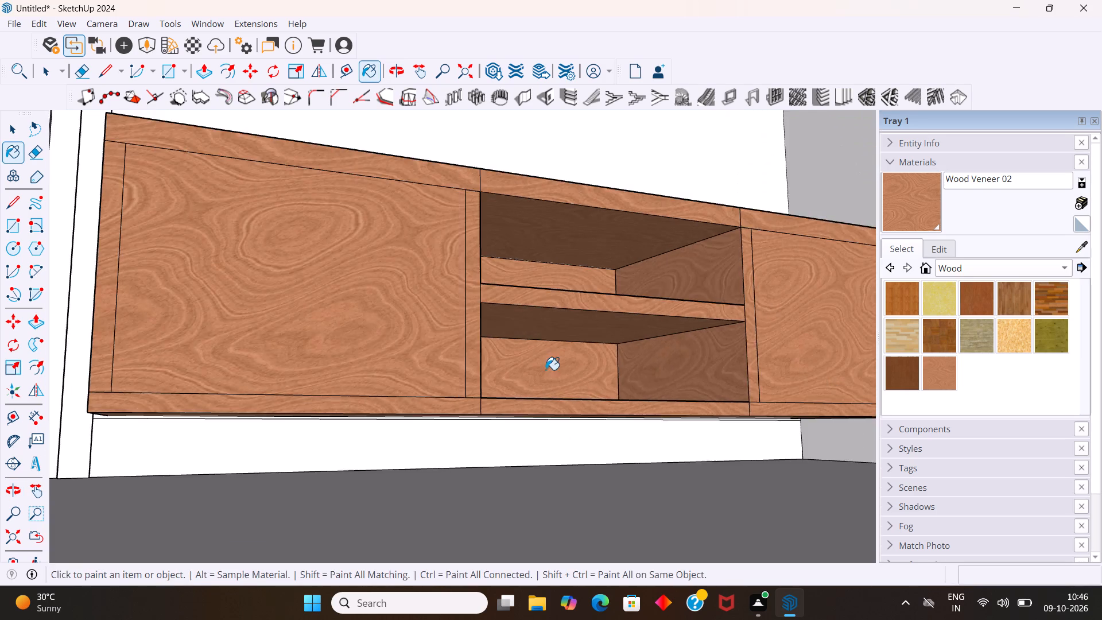
{"action": "scroll", "coordinate": [525, 329], "scroll_direction": "down", "scroll_amount": 10}
{"action": "middle_click_drag", "start_coordinate": [604, 284], "coordinate": [427, 398]}
{"action": "scroll", "coordinate": [424, 331], "scroll_direction": "down", "scroll_amount": 5}
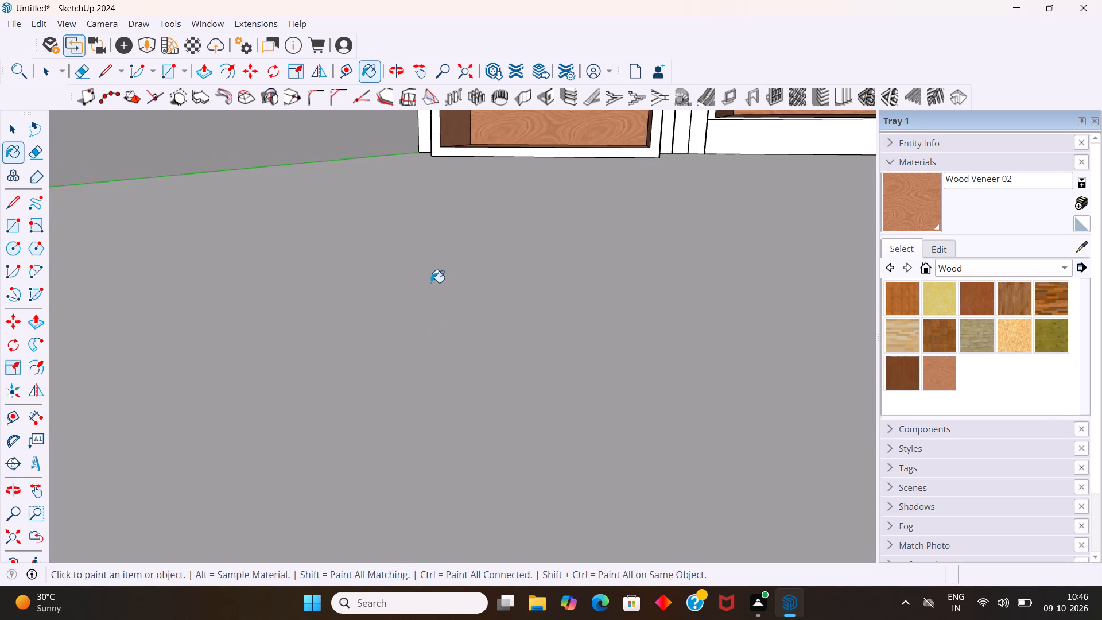
{"action": "scroll", "coordinate": [431, 282], "scroll_direction": "down", "scroll_amount": 5}
{"action": "left_click", "coordinate": [632, 149]}
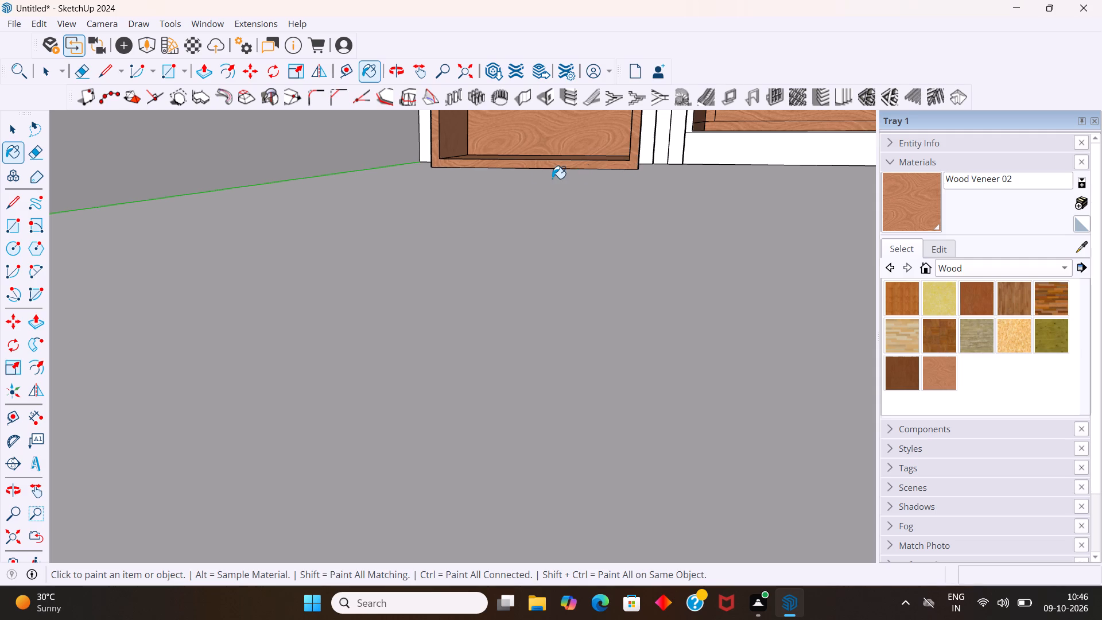
Examine the veneer finish on the shelving, wall shelf and low unit from several views of the room.
{"action": "scroll", "coordinate": [536, 179], "scroll_direction": "down", "scroll_amount": 16}
{"action": "scroll", "coordinate": [548, 219], "scroll_direction": "down", "scroll_amount": 5}
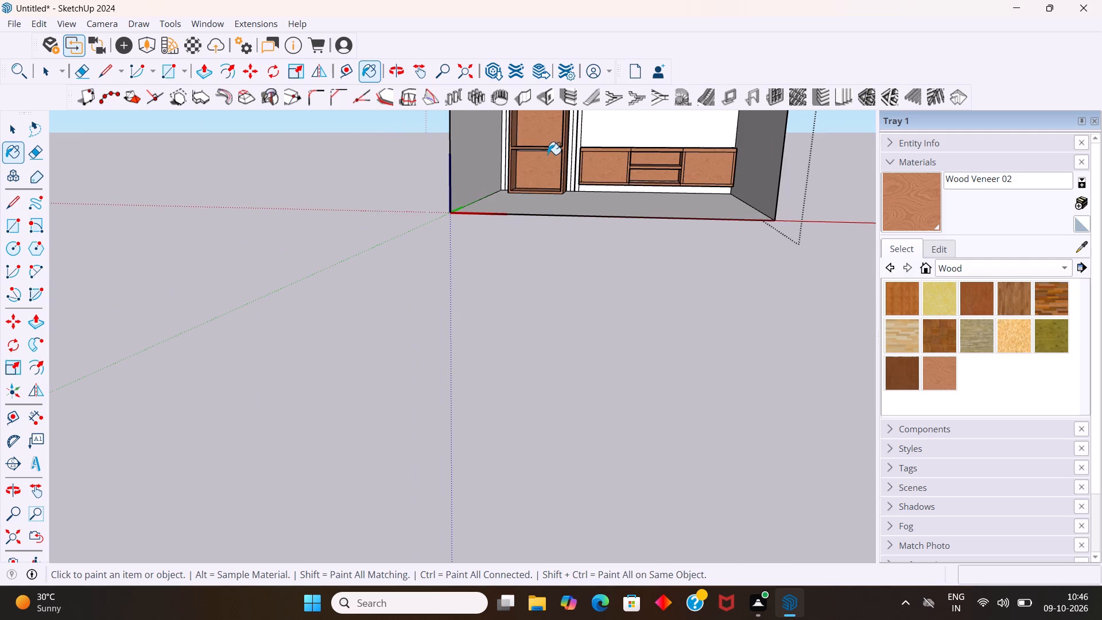
{"action": "middle_click_drag", "start_coordinate": [548, 154], "coordinate": [569, 259]}
{"action": "scroll", "coordinate": [556, 239], "scroll_direction": "down", "scroll_amount": 11}
{"action": "middle_click_drag", "start_coordinate": [612, 342], "coordinate": [580, 171]}
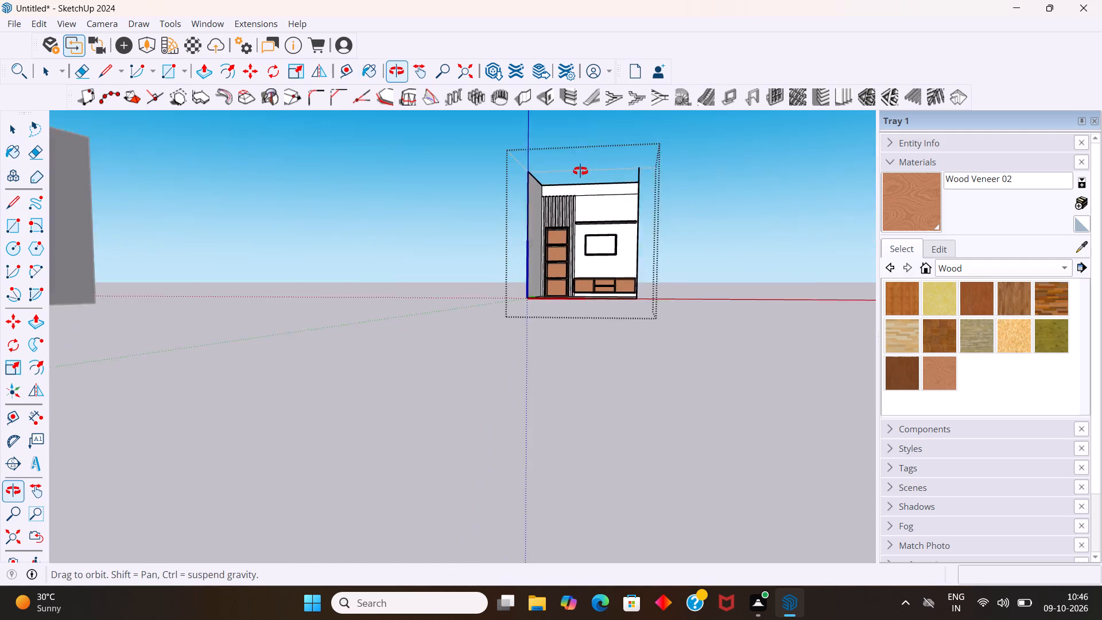
{"action": "middle_click_drag", "start_coordinate": [580, 171], "coordinate": [579, 170]}
{"action": "scroll", "coordinate": [557, 235], "scroll_direction": "up", "scroll_amount": 12}
{"action": "middle_click_drag", "start_coordinate": [638, 316], "coordinate": [557, 351]}
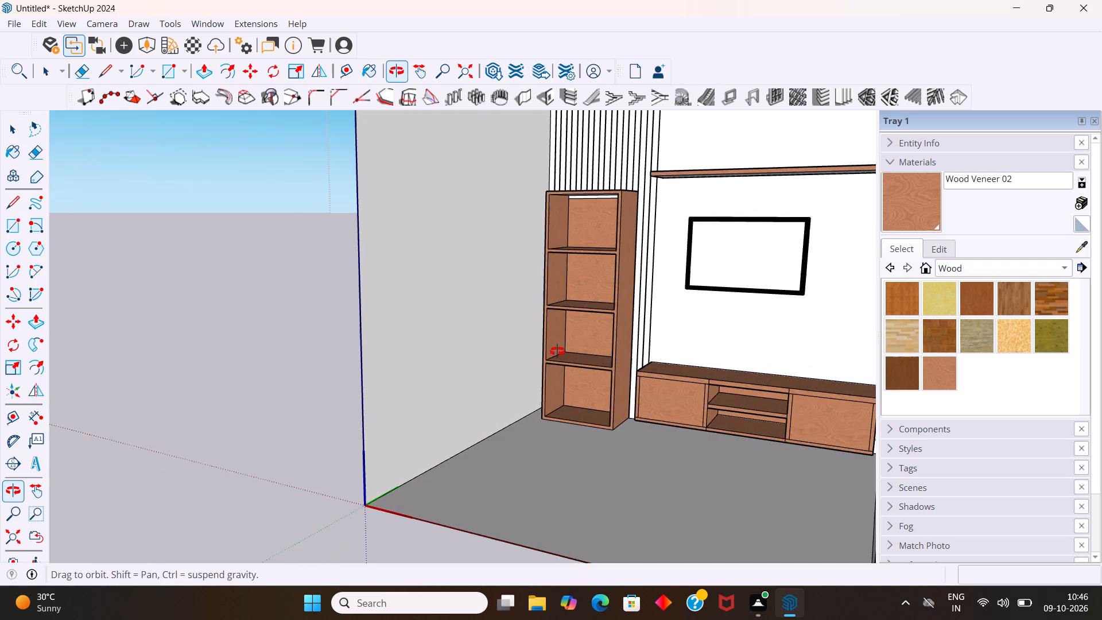
{"action": "middle_click_drag", "start_coordinate": [557, 351], "coordinate": [673, 352]}
{"action": "key", "text": "space"}
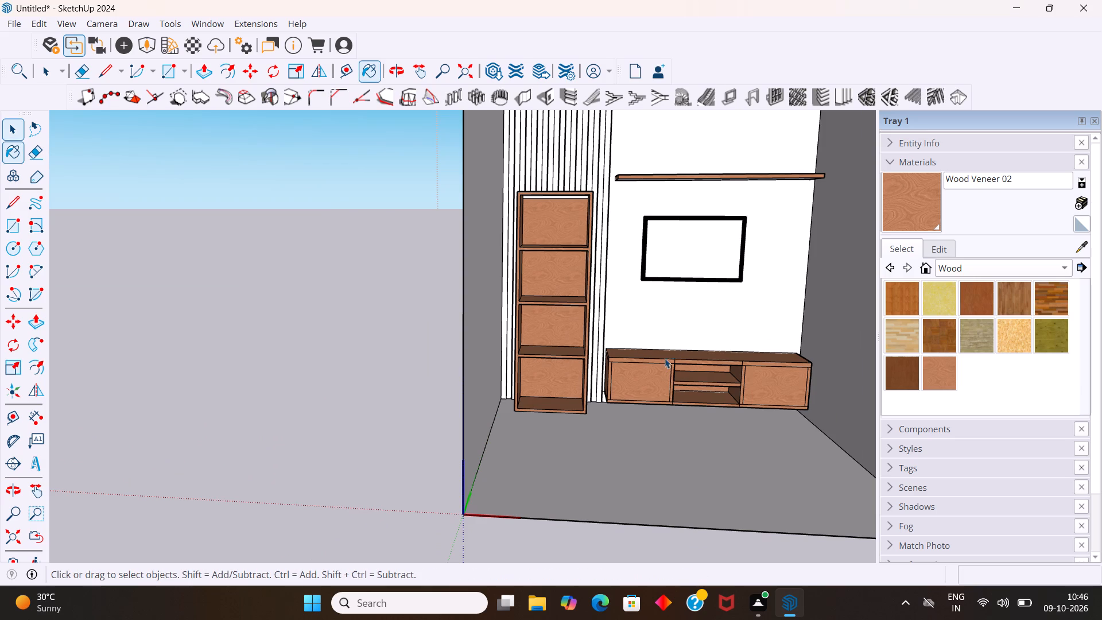
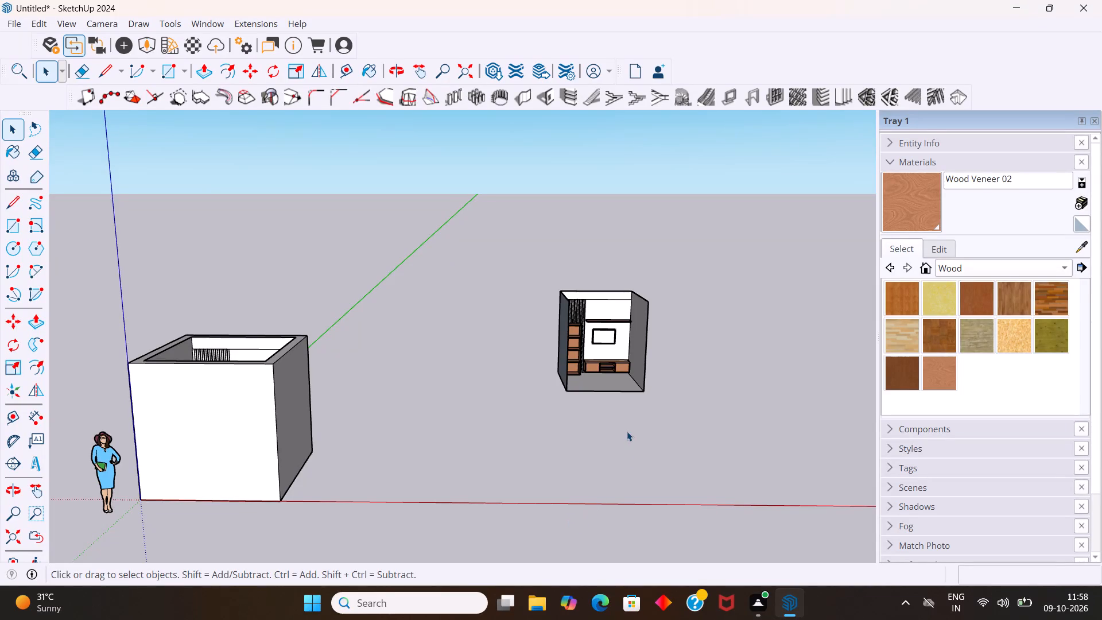
Open the furnished room group containing the TV wall for editing.
{"action": "middle_click_drag", "start_coordinate": [637, 414], "coordinate": [611, 393]}
{"action": "scroll", "coordinate": [637, 363], "scroll_direction": "up", "scroll_amount": 9}
{"action": "middle_click_drag", "start_coordinate": [649, 340], "coordinate": [628, 342]}
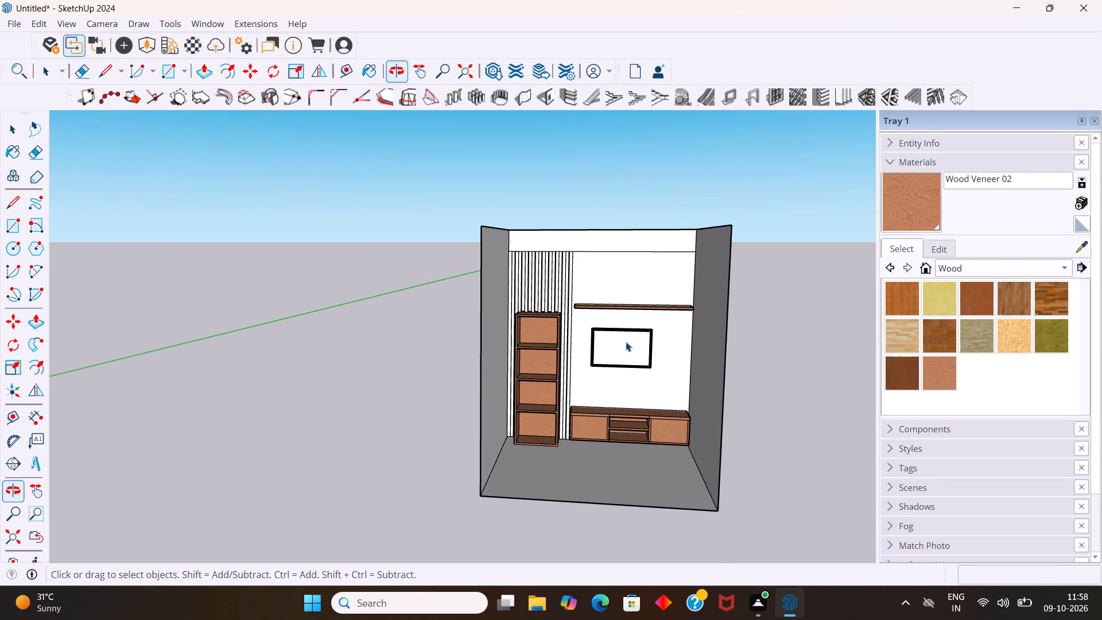
{"action": "triple_click", "coordinate": [604, 389]}
{"action": "left_click", "coordinate": [844, 404]}
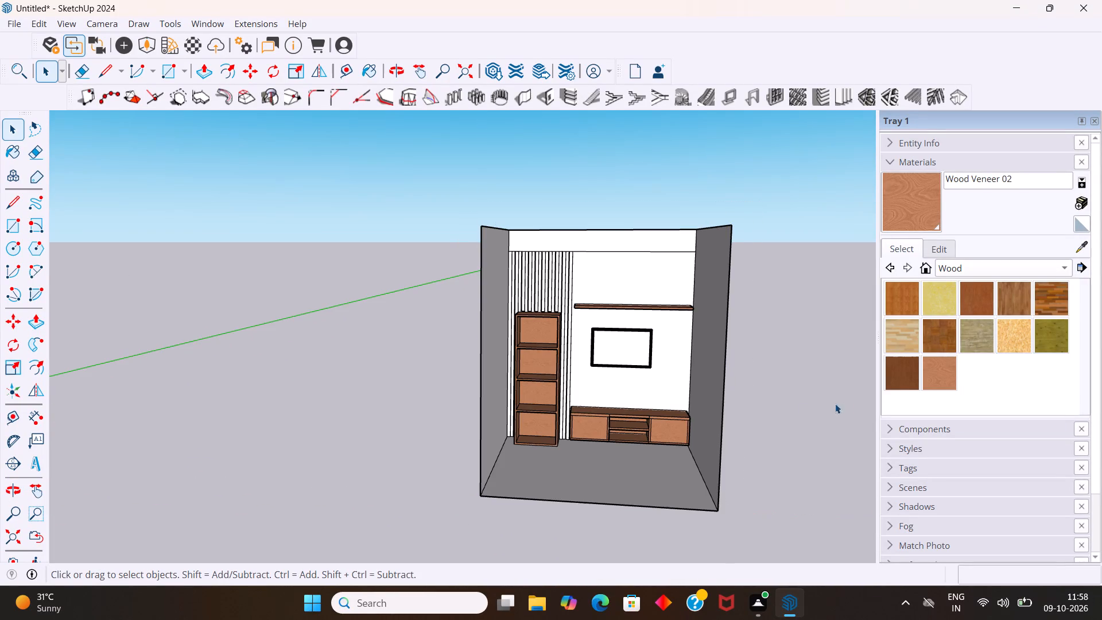
{"action": "double_click", "coordinate": [709, 413]}
{"action": "scroll", "coordinate": [728, 393], "scroll_direction": "up", "scroll_amount": 4}
{"action": "middle_click_drag", "start_coordinate": [725, 387], "coordinate": [699, 423]}
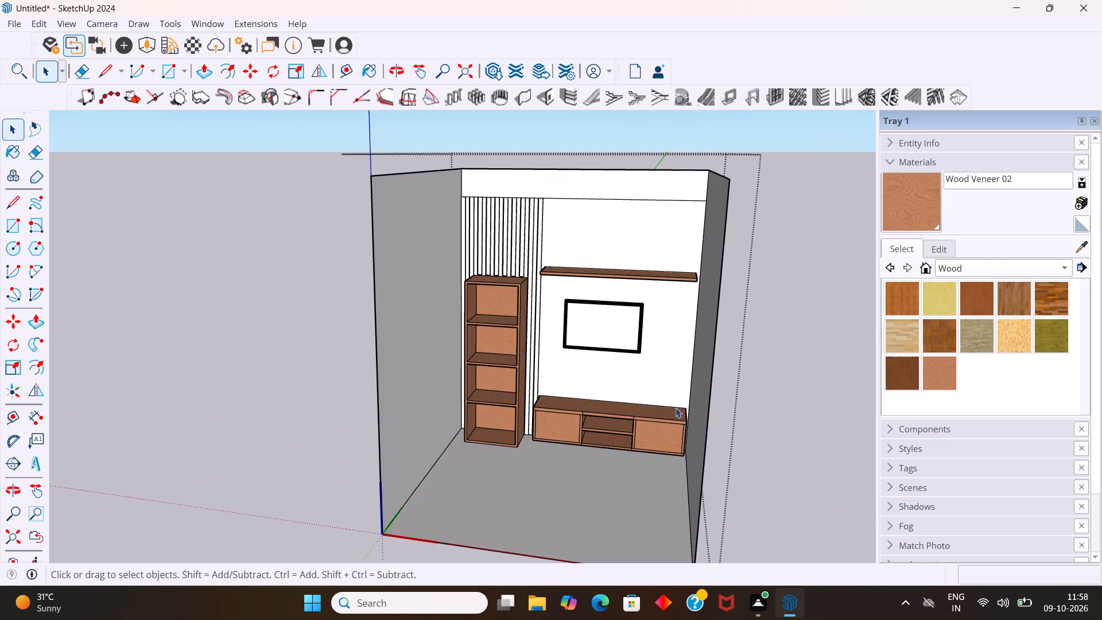
Paint the front face of the first wall slat, beside the side wall, with Wood Floor Dark.
{"action": "scroll", "coordinate": [647, 403], "scroll_direction": "down", "scroll_amount": 4}
{"action": "scroll", "coordinate": [620, 408], "scroll_direction": "up", "scroll_amount": 11}
{"action": "middle_click", "coordinate": [620, 408]}
{"action": "middle_click_drag", "start_coordinate": [630, 396], "coordinate": [724, 432]}
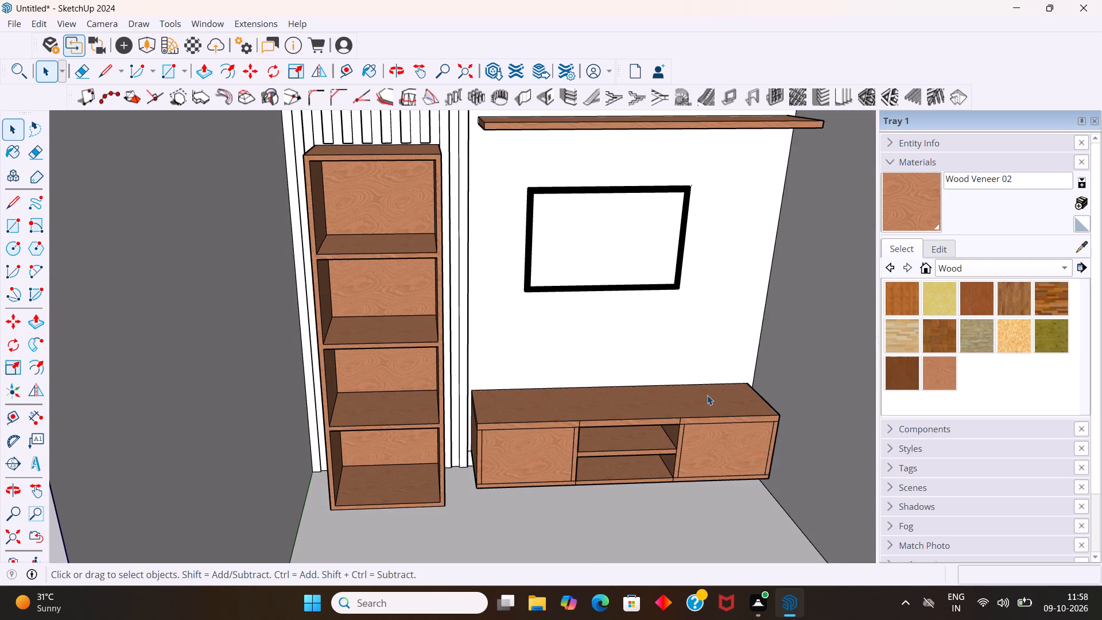
{"action": "middle_click_drag", "start_coordinate": [622, 393], "coordinate": [621, 390]}
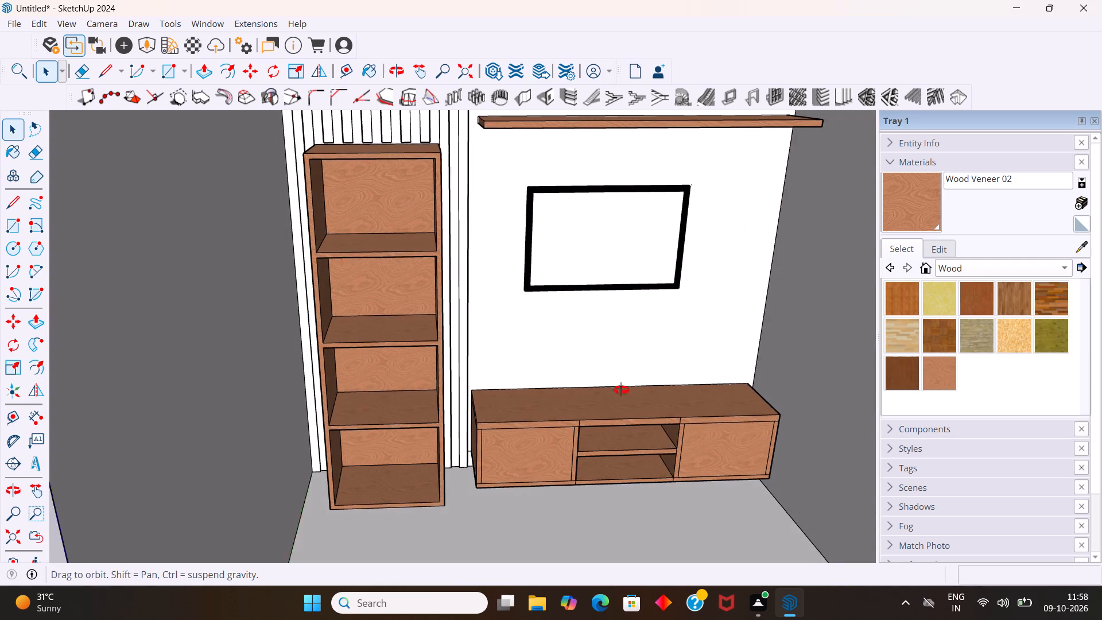
{"action": "middle_click_drag", "start_coordinate": [621, 390], "coordinate": [595, 358]}
{"action": "scroll", "coordinate": [595, 359], "scroll_direction": "down", "scroll_amount": 5}
{"action": "middle_click_drag", "start_coordinate": [579, 385], "coordinate": [560, 361]}
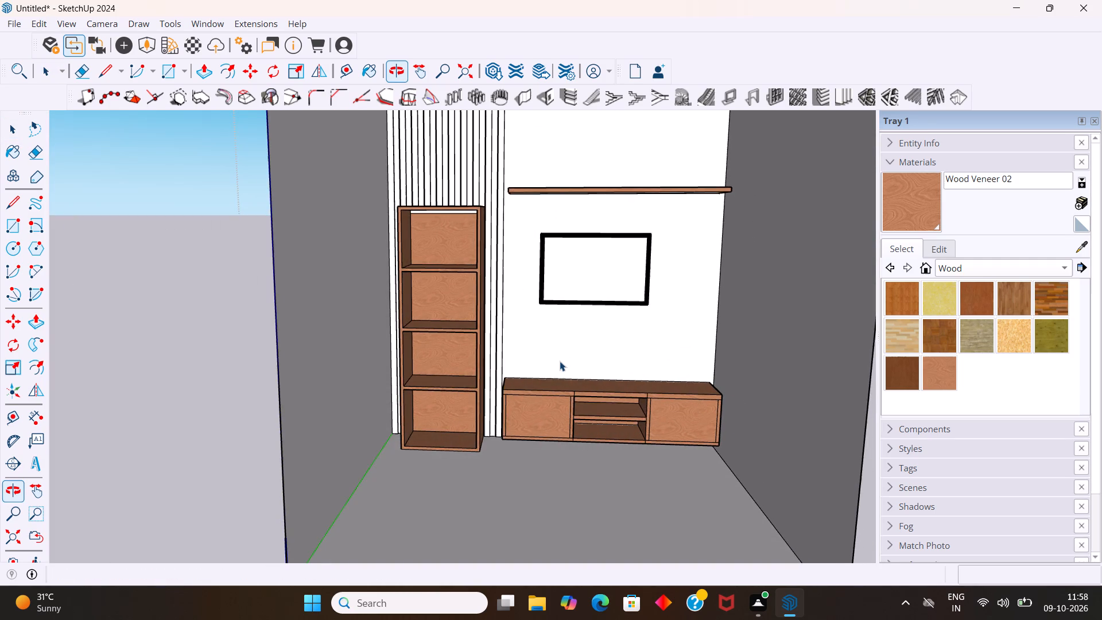
{"action": "scroll", "coordinate": [559, 360], "scroll_direction": "up", "scroll_amount": 2}
{"action": "scroll", "coordinate": [559, 362], "scroll_direction": "down", "scroll_amount": 8}
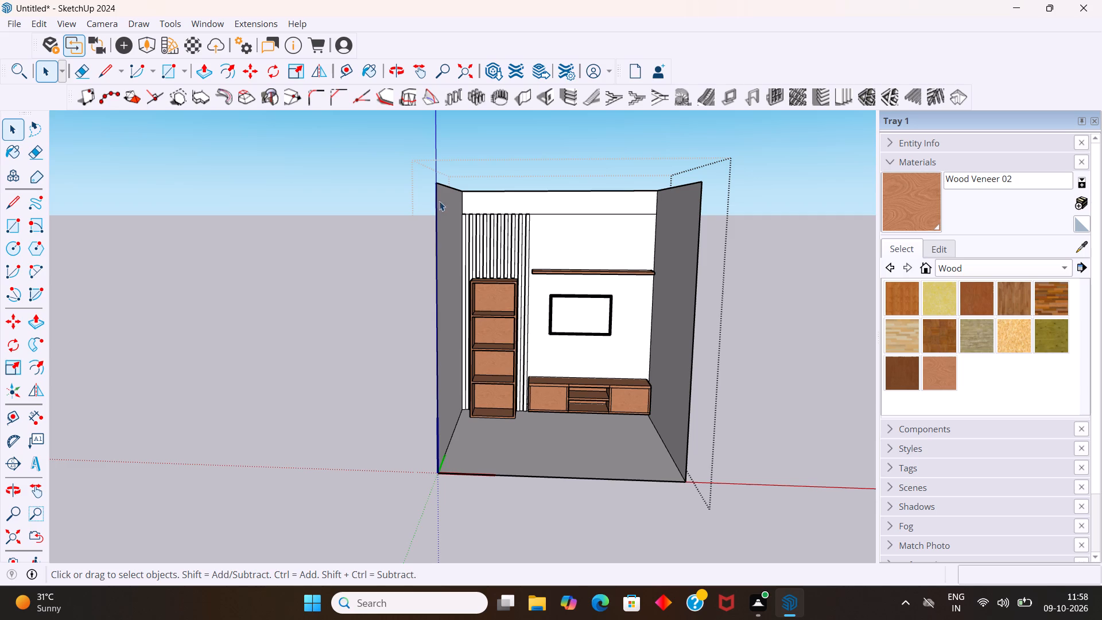
{"action": "scroll", "coordinate": [464, 199], "scroll_direction": "up", "scroll_amount": 7}
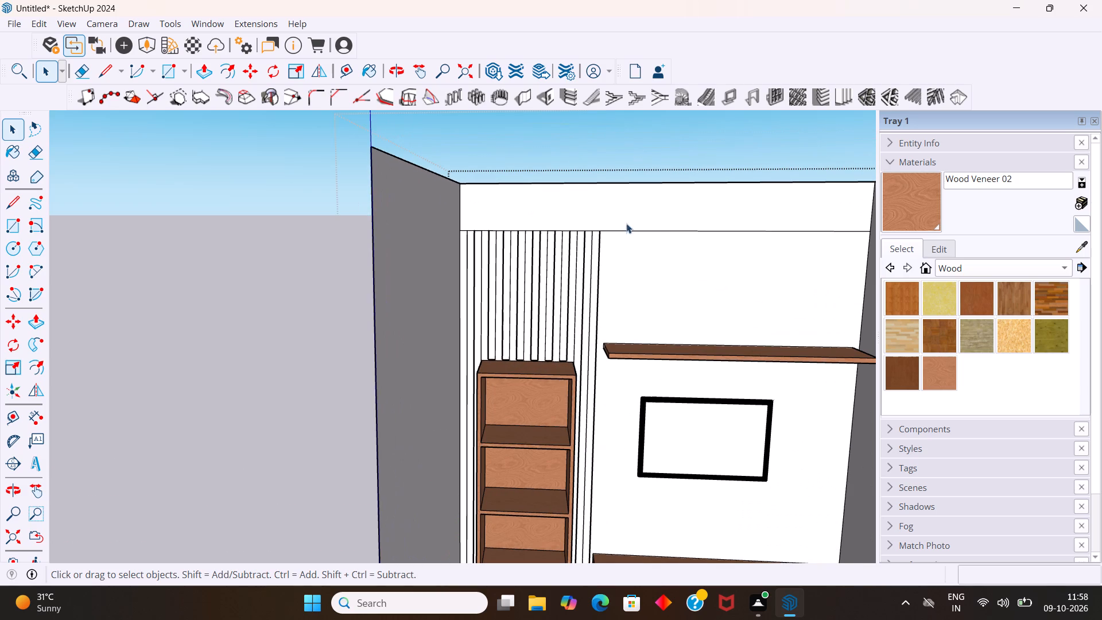
{"action": "left_click", "coordinate": [1048, 300]}
{"action": "left_click", "coordinate": [904, 206]}
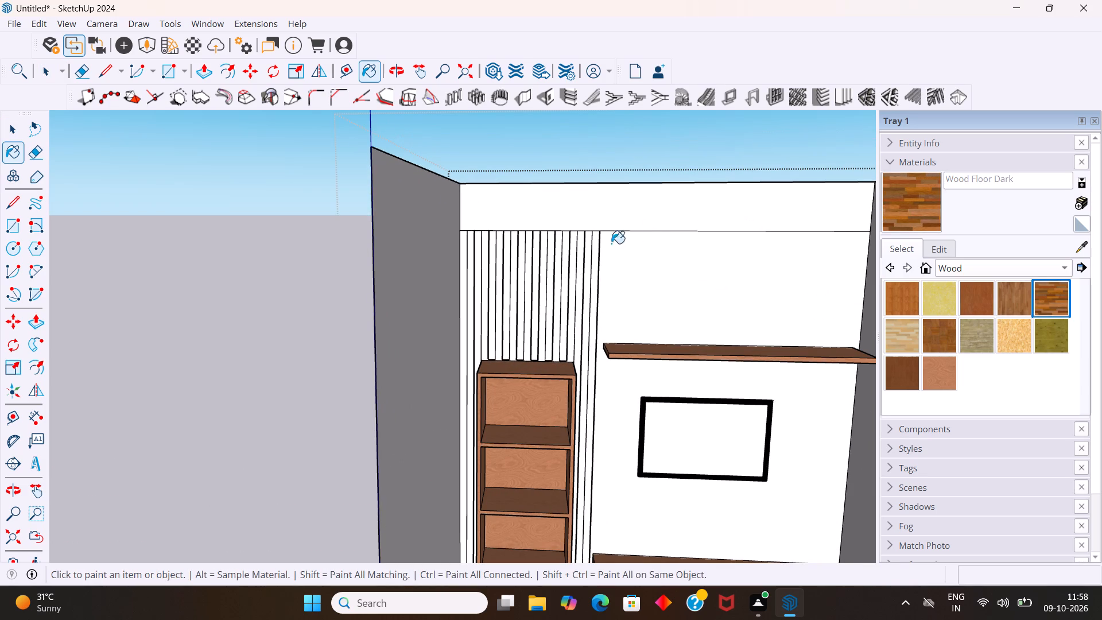
{"action": "left_click", "coordinate": [464, 251]}
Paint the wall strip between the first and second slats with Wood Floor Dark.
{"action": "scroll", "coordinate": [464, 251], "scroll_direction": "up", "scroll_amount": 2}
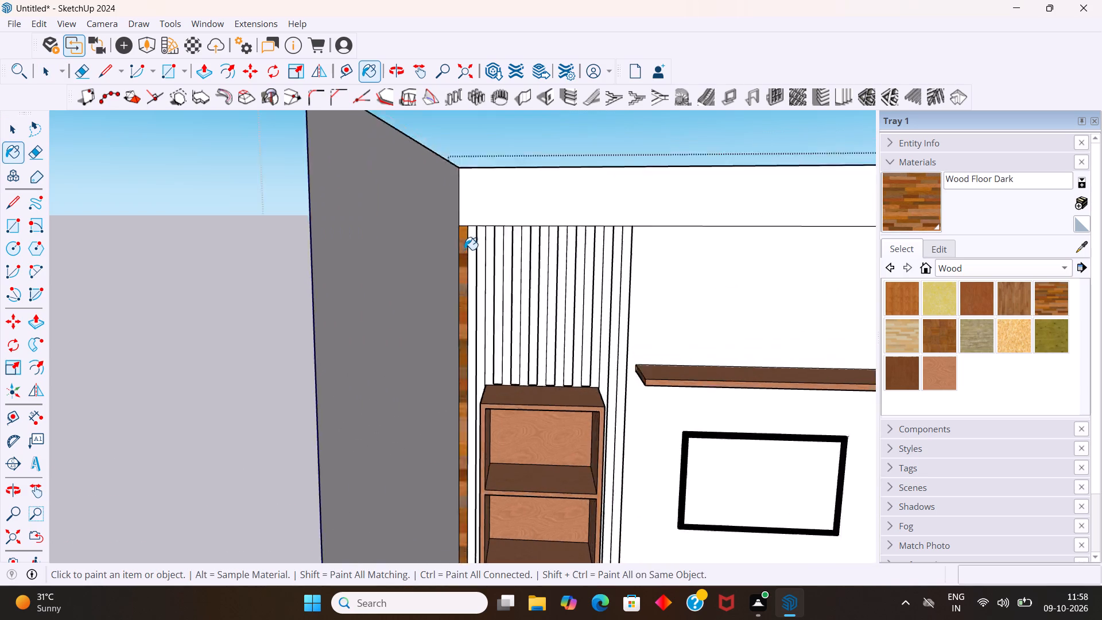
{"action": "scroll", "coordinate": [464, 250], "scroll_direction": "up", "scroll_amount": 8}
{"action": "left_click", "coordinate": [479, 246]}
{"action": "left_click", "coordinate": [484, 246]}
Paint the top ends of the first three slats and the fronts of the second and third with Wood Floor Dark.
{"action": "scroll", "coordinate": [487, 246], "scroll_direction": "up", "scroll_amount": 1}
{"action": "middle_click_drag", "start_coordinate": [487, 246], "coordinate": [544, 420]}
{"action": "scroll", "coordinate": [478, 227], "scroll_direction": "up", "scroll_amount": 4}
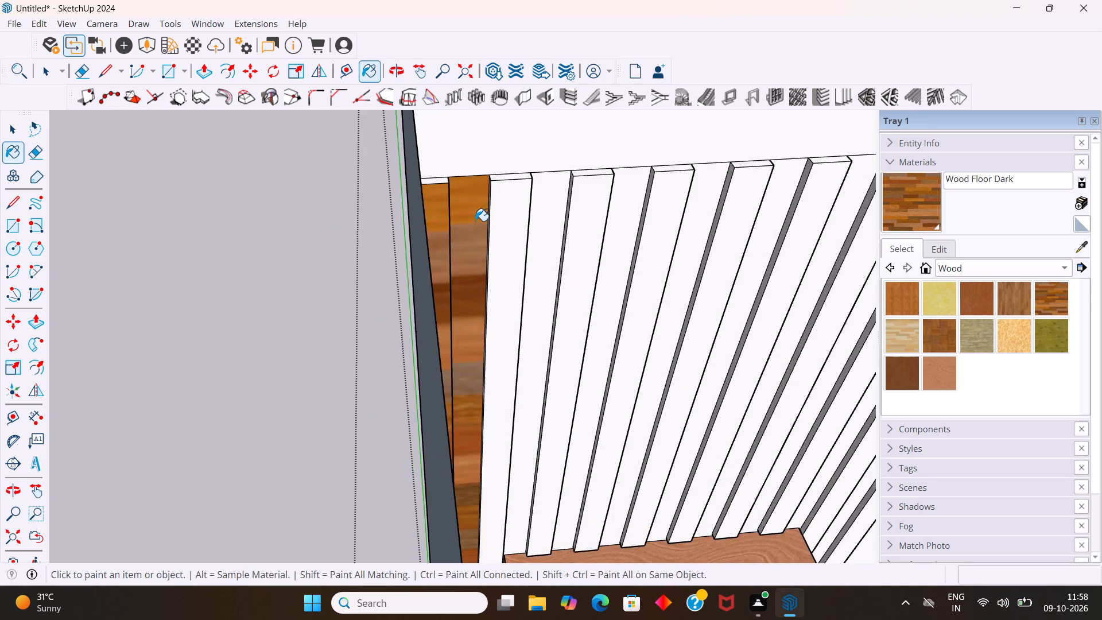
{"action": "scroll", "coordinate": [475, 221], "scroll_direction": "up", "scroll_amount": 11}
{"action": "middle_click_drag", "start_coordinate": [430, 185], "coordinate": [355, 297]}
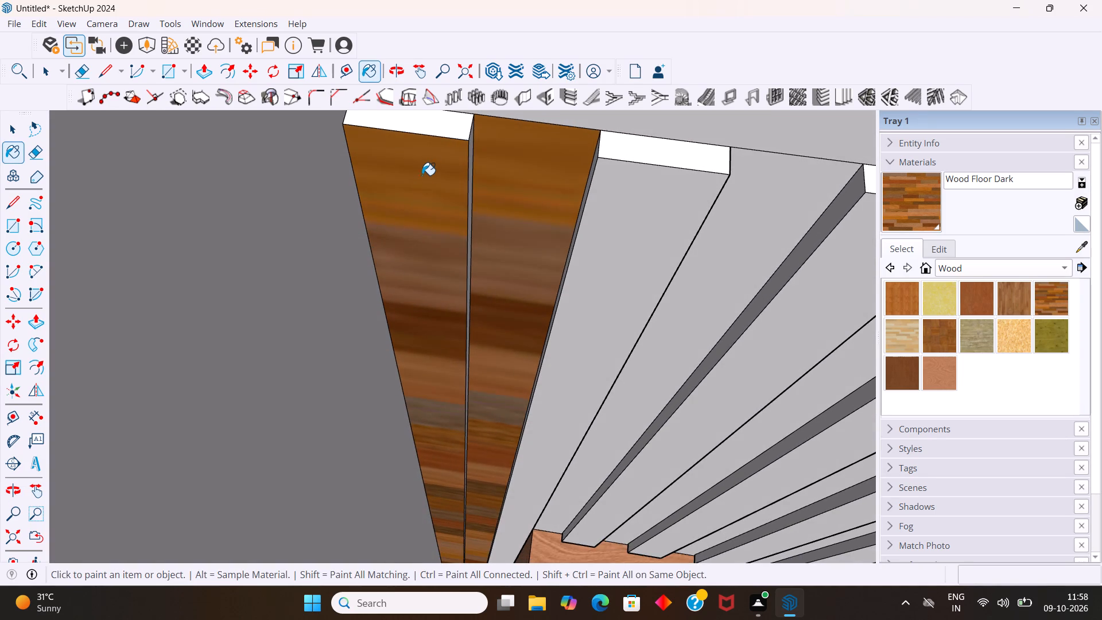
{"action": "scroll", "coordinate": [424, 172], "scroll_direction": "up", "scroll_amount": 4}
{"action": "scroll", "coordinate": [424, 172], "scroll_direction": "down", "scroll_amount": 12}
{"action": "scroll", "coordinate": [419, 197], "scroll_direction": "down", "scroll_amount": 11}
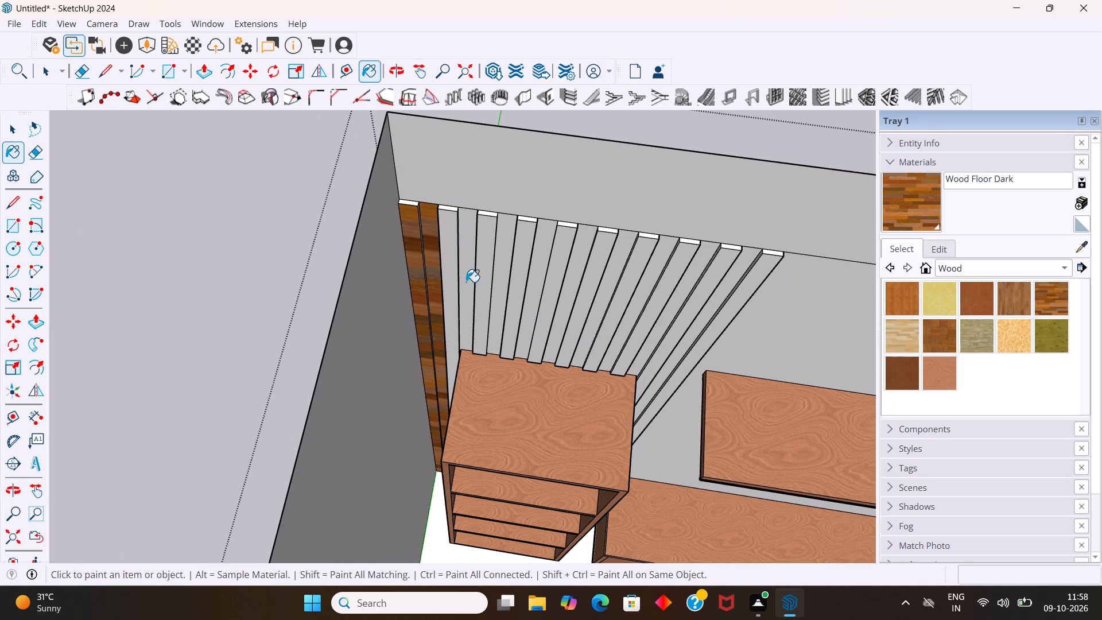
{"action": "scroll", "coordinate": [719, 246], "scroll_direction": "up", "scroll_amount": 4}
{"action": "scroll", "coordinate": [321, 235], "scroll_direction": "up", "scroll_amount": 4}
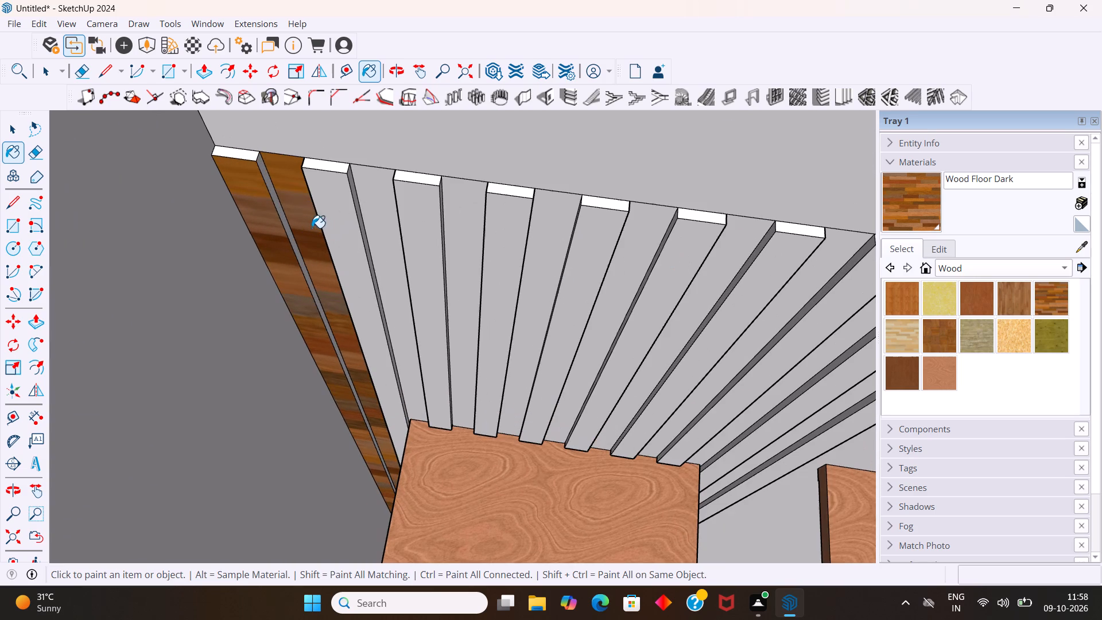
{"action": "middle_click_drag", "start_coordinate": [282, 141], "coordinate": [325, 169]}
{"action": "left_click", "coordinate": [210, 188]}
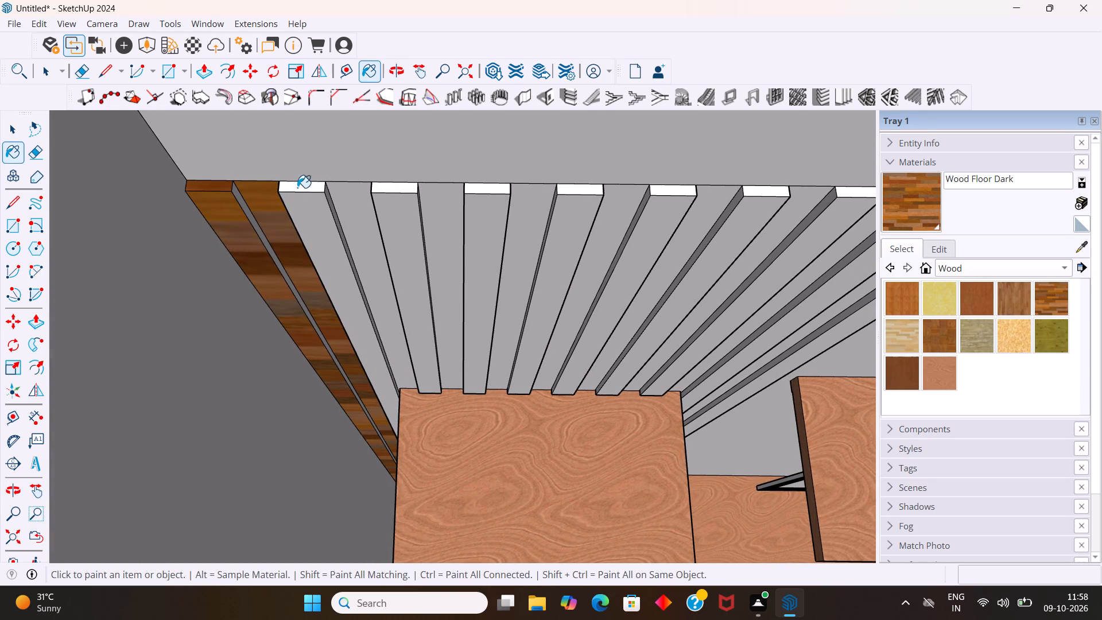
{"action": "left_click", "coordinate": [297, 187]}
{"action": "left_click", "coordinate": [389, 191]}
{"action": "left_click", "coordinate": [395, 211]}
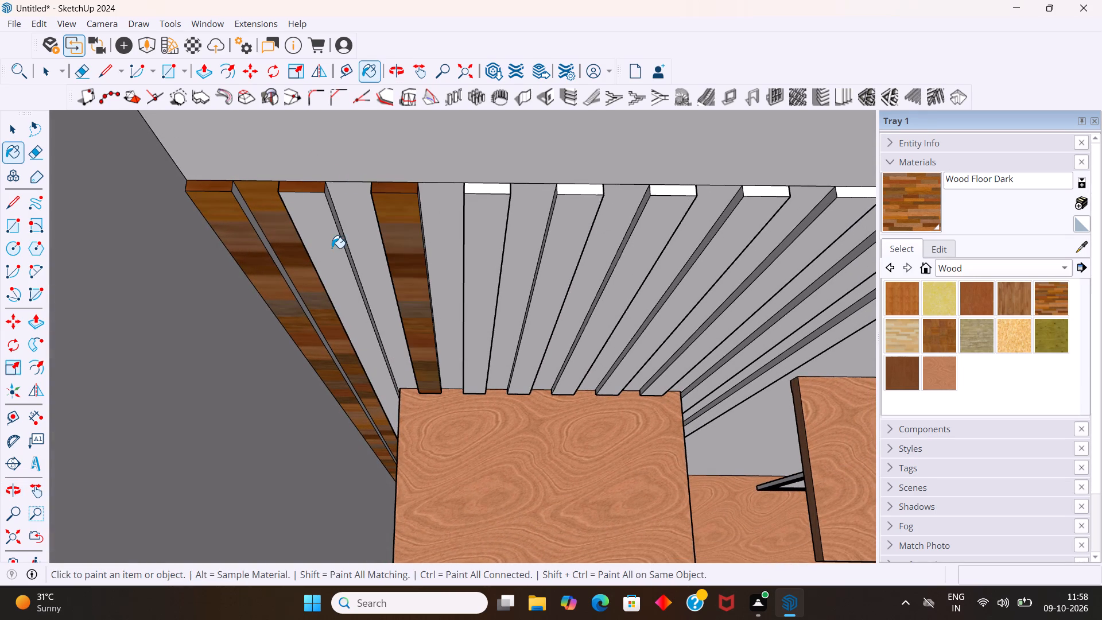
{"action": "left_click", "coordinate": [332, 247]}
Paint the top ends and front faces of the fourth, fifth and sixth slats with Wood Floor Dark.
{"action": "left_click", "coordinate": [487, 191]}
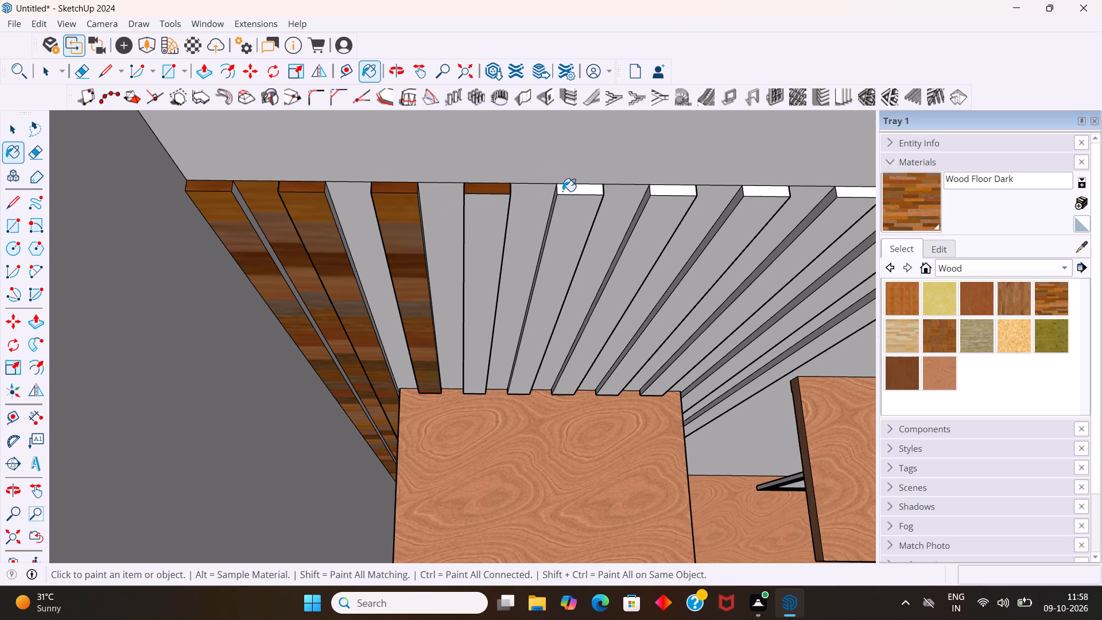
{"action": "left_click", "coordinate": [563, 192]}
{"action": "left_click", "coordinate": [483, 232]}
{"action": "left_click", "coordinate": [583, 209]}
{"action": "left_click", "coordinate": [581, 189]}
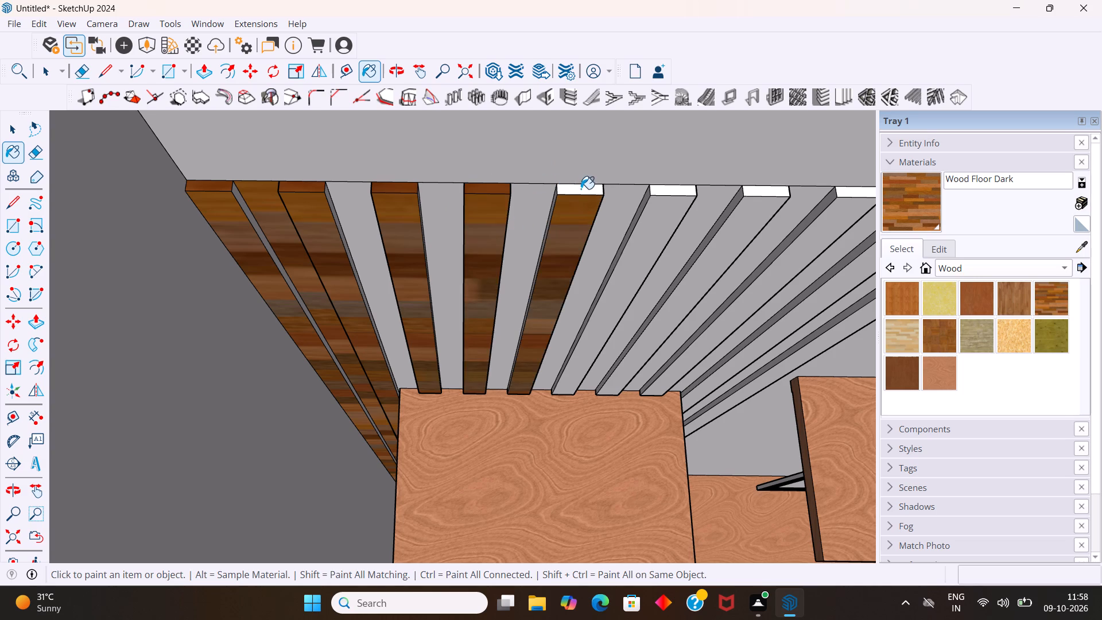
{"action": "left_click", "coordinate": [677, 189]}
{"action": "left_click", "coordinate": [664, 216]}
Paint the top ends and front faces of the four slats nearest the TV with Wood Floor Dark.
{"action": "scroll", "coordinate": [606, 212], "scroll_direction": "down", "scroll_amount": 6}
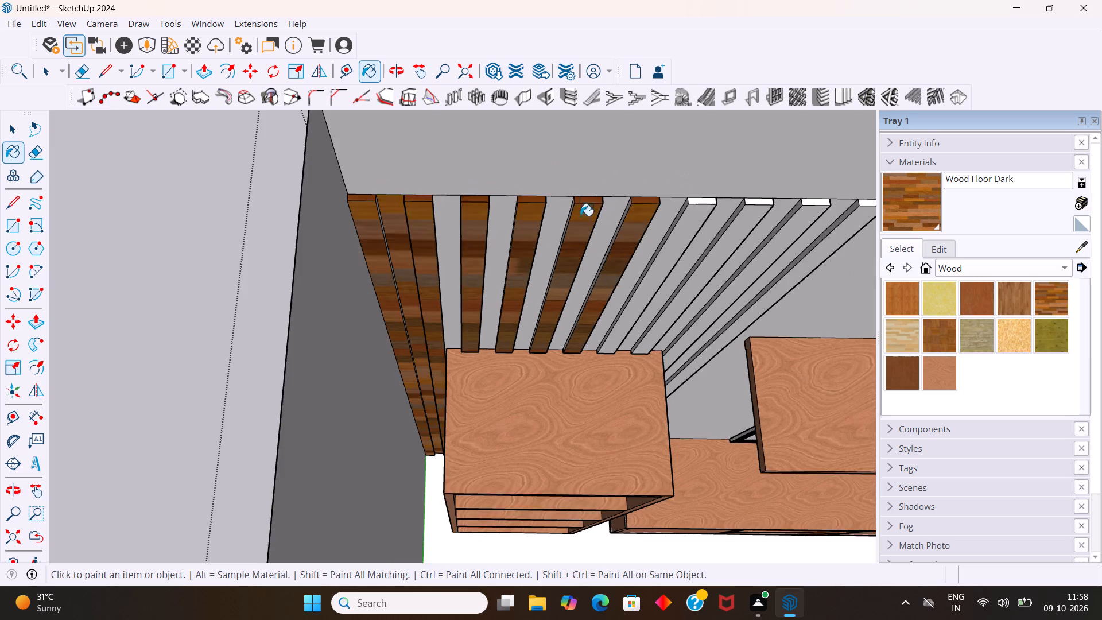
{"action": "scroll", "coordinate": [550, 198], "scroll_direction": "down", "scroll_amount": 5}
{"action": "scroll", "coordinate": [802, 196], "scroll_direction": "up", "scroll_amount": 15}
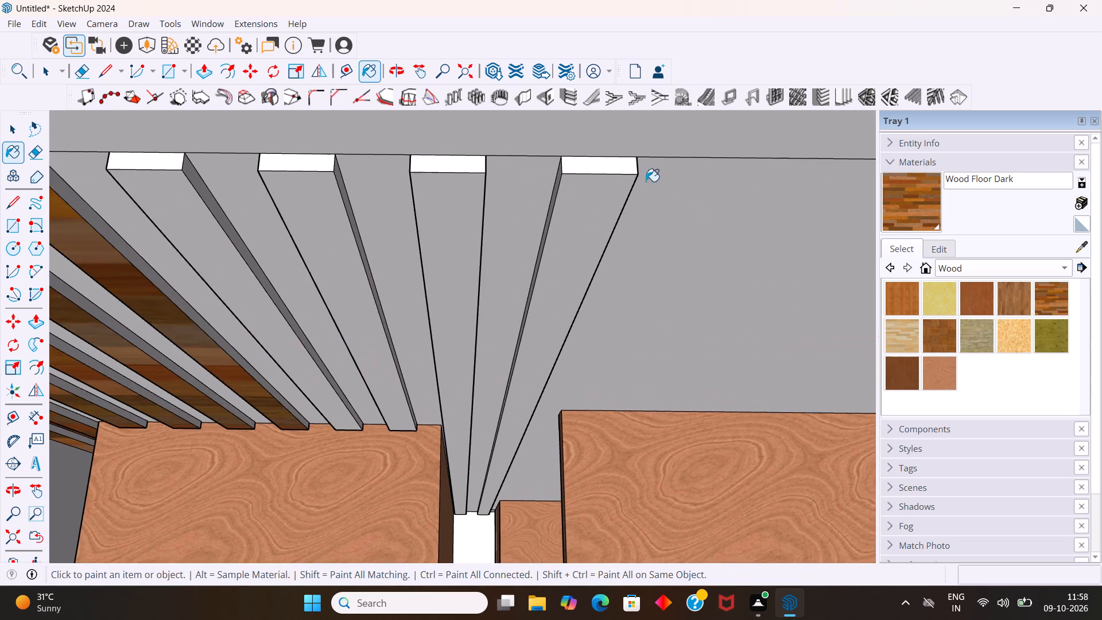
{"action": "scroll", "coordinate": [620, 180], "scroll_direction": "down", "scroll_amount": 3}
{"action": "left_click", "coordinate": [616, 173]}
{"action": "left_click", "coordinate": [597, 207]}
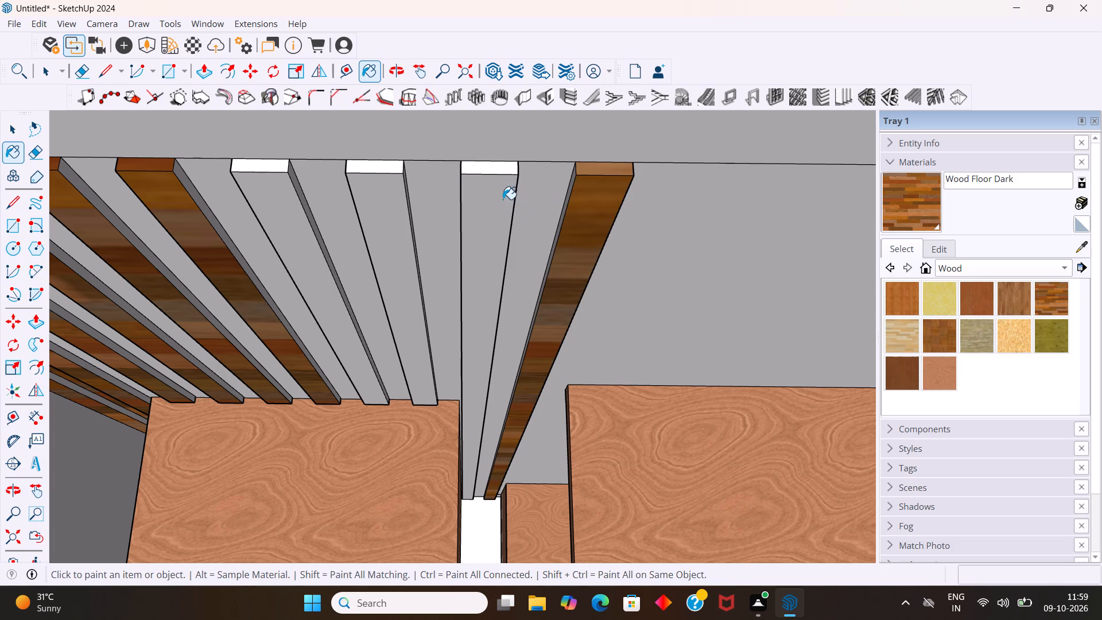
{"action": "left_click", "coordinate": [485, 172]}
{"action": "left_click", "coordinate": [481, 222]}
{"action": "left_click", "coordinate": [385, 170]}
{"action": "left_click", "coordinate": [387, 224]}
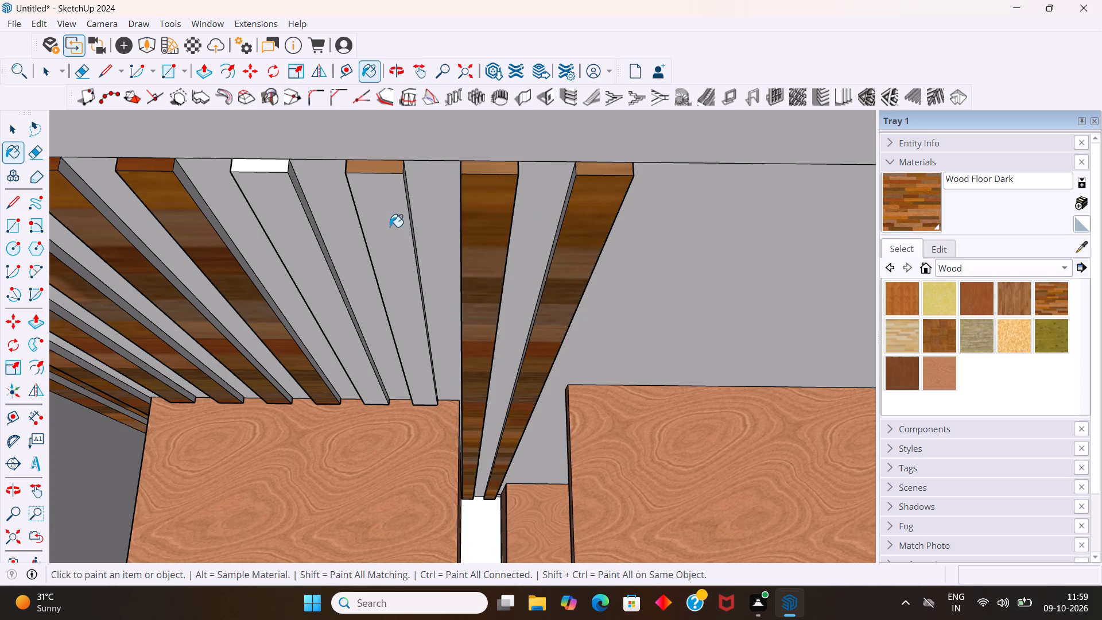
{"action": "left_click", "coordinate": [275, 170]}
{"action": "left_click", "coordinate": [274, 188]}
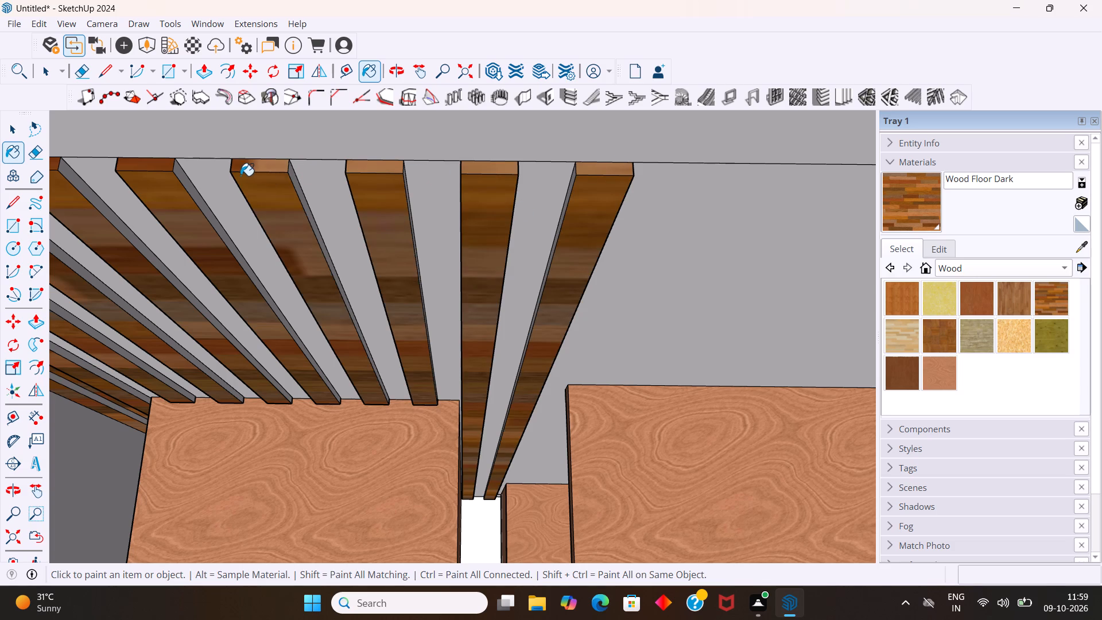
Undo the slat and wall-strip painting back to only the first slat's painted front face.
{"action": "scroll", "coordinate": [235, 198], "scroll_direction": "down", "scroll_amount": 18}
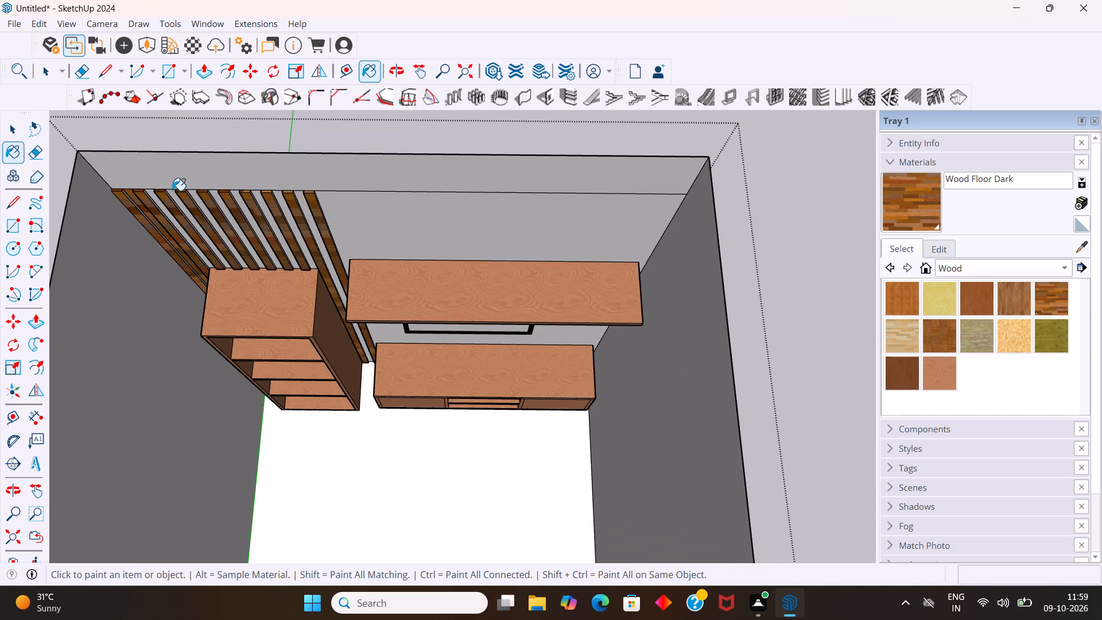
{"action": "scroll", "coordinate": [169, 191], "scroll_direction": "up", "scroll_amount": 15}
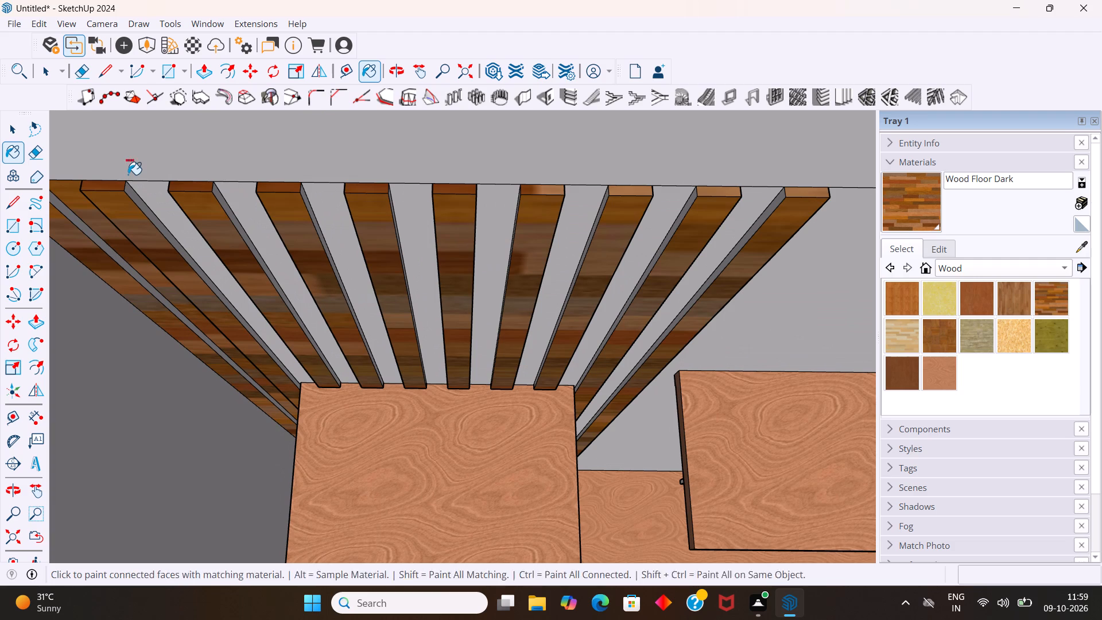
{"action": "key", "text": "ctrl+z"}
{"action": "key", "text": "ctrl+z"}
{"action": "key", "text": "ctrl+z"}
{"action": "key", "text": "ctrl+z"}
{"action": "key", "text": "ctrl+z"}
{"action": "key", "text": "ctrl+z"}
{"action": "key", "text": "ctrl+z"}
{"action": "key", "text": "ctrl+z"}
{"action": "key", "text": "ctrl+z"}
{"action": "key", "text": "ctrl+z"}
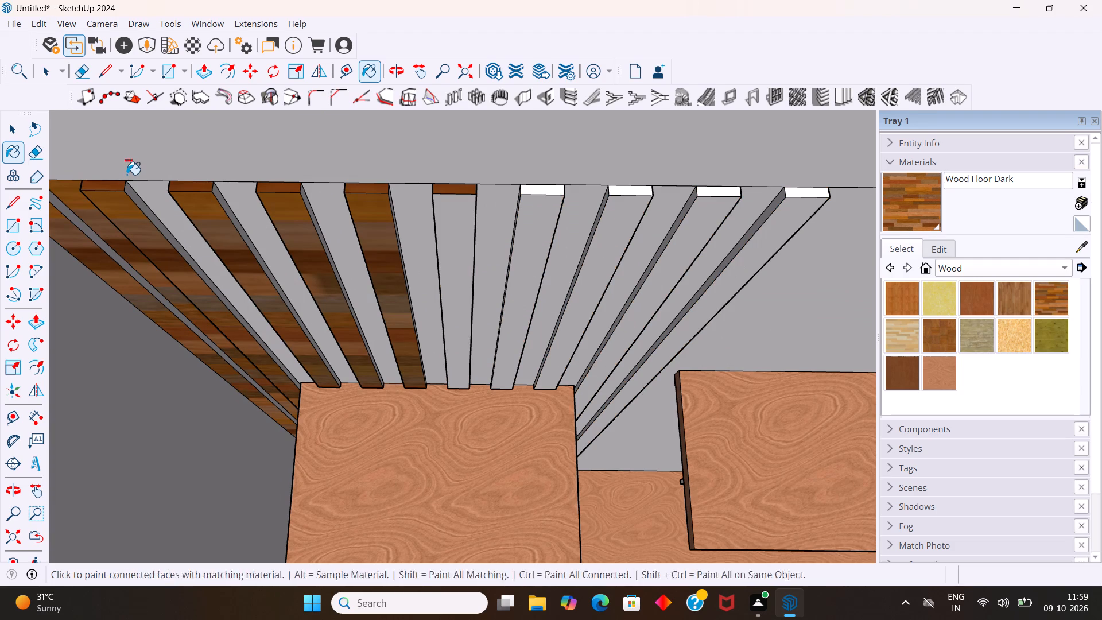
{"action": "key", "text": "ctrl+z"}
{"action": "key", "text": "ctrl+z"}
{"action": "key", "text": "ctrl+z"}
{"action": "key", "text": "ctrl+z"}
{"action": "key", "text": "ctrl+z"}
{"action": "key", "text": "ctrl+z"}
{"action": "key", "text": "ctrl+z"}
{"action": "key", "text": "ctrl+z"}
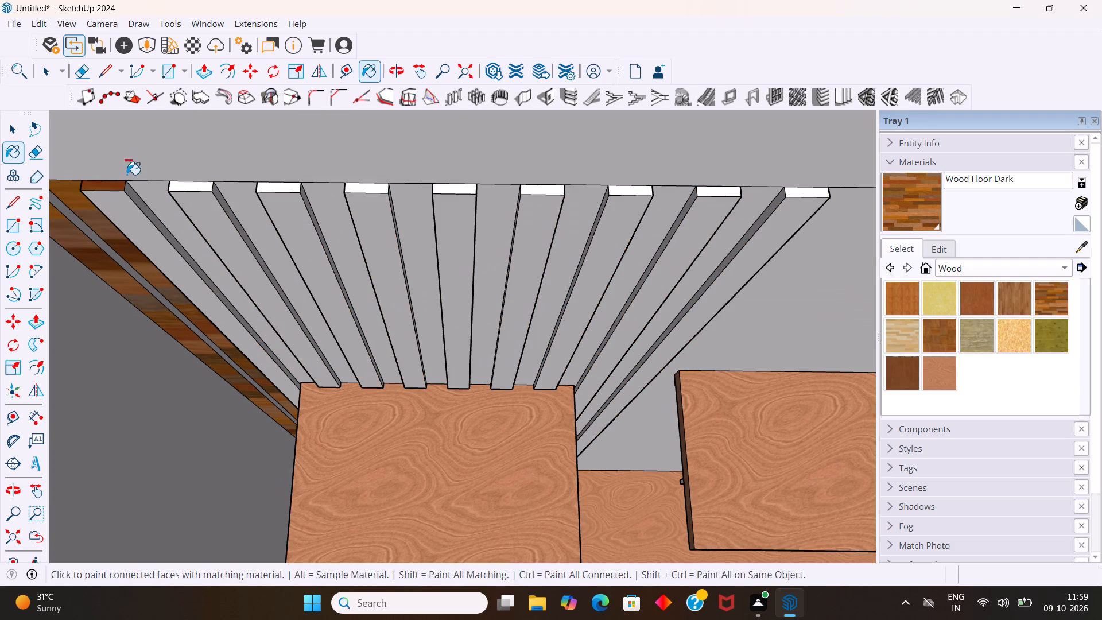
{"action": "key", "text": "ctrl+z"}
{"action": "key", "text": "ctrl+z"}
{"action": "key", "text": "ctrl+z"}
Paint the top ends of the first three slats and the fronts of the second and third with Wood Floor Dark.
{"action": "scroll", "coordinate": [107, 250], "scroll_direction": "down", "scroll_amount": 10}
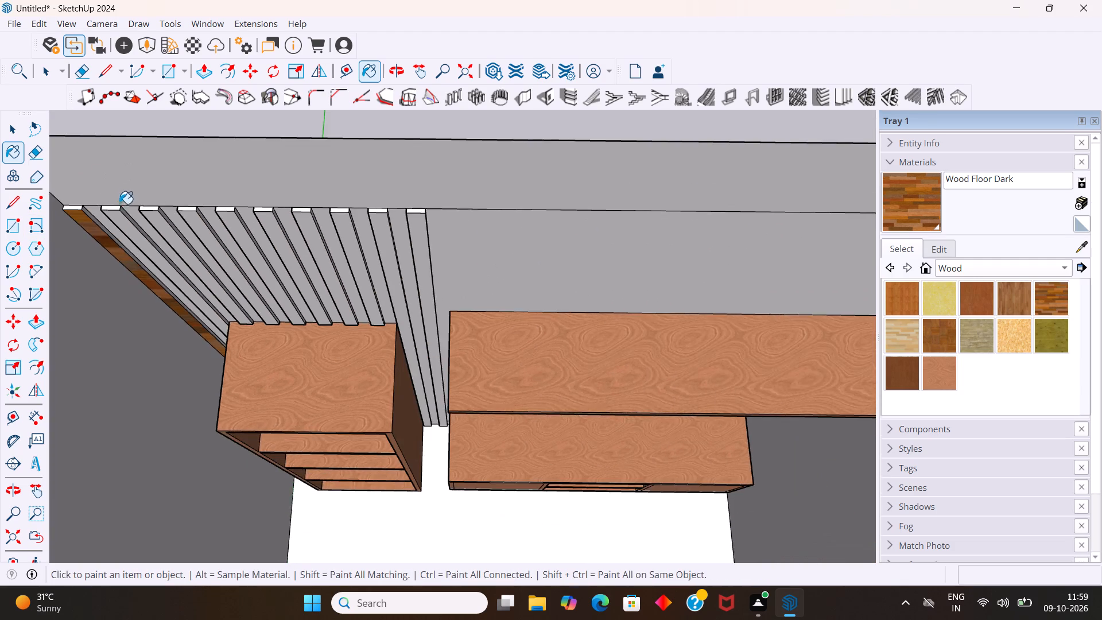
{"action": "scroll", "coordinate": [84, 205], "scroll_direction": "up", "scroll_amount": 20}
{"action": "scroll", "coordinate": [84, 205], "scroll_direction": "up", "scroll_amount": 6}
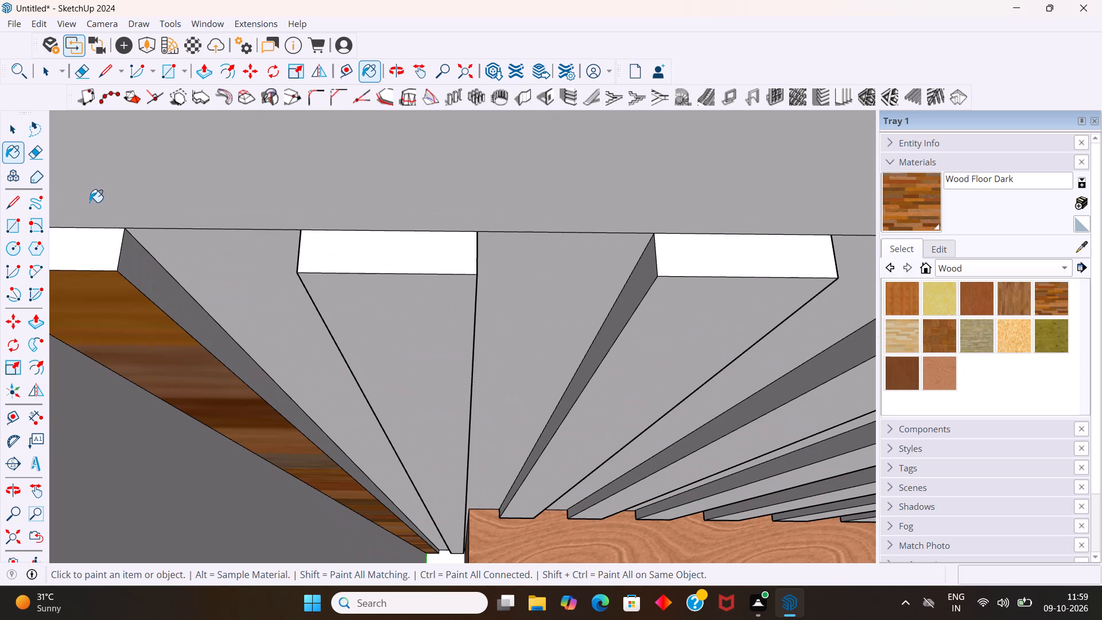
{"action": "left_click", "coordinate": [78, 250]}
{"action": "left_click", "coordinate": [352, 252]}
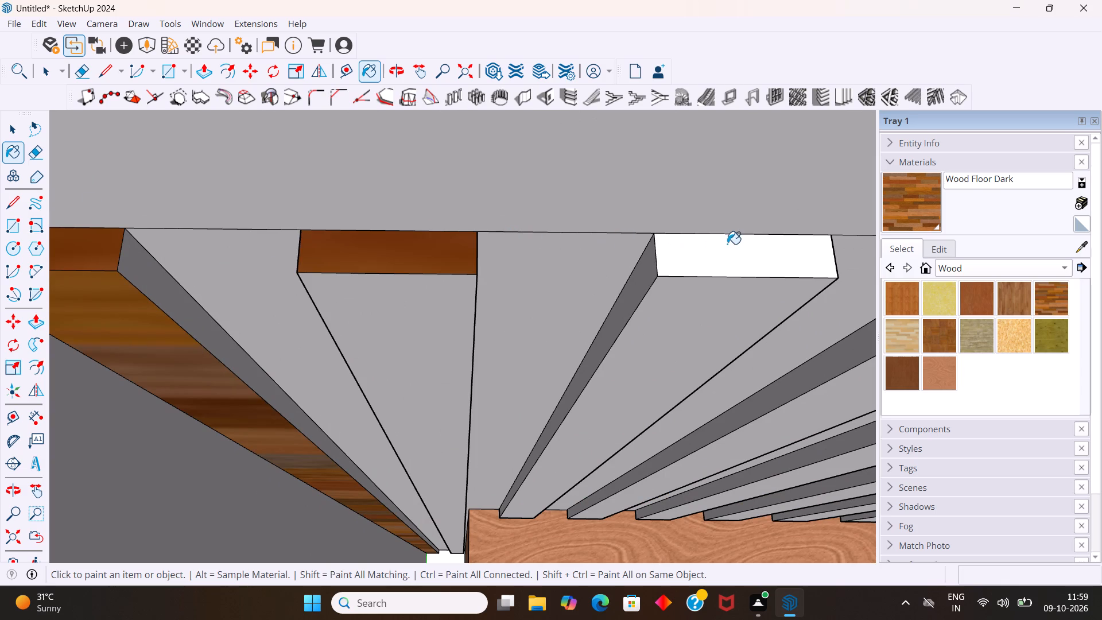
{"action": "left_click", "coordinate": [727, 244]}
{"action": "left_click", "coordinate": [728, 312]}
{"action": "left_click", "coordinate": [430, 358]}
Paint the top ends and front faces of the fourth, fifth and sixth slats with Wood Floor Dark.
{"action": "scroll", "coordinate": [321, 332], "scroll_direction": "down", "scroll_amount": 8}
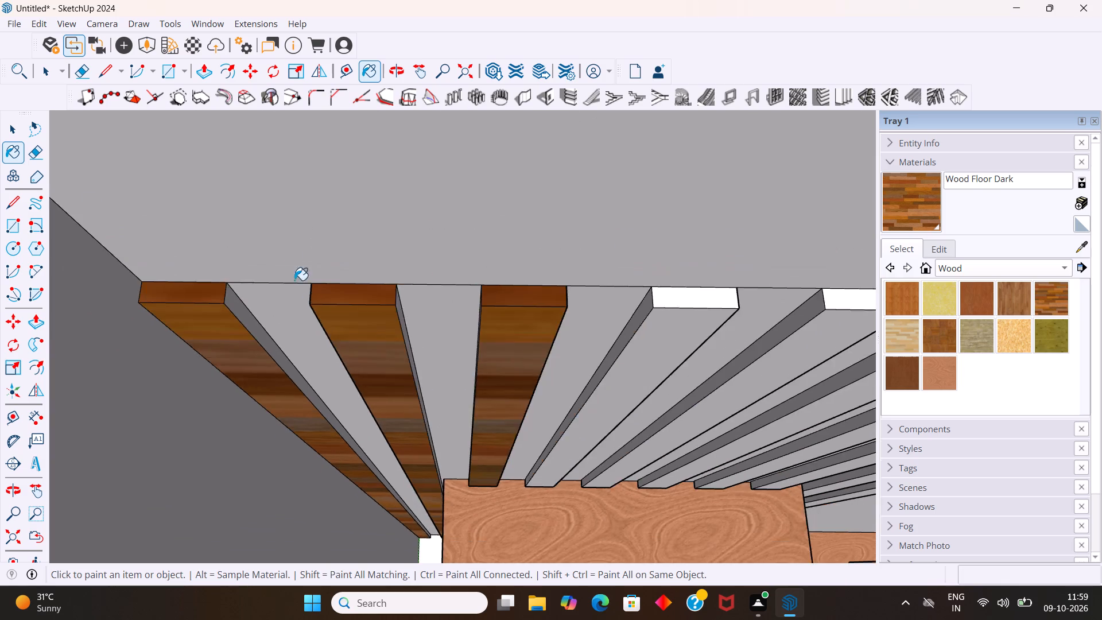
{"action": "scroll", "coordinate": [294, 280], "scroll_direction": "down", "scroll_amount": 11}
{"action": "scroll", "coordinate": [663, 268], "scroll_direction": "up", "scroll_amount": 10}
{"action": "scroll", "coordinate": [323, 305], "scroll_direction": "down", "scroll_amount": 4}
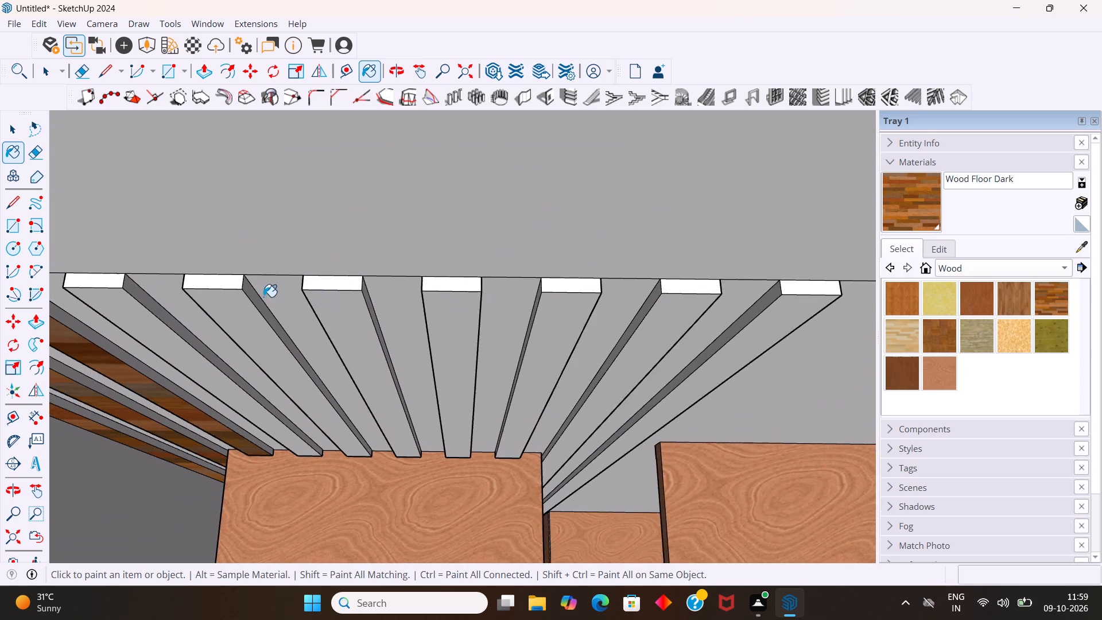
{"action": "scroll", "coordinate": [110, 291], "scroll_direction": "up", "scroll_amount": 10}
{"action": "left_click", "coordinate": [170, 277]}
{"action": "left_click", "coordinate": [201, 329]}
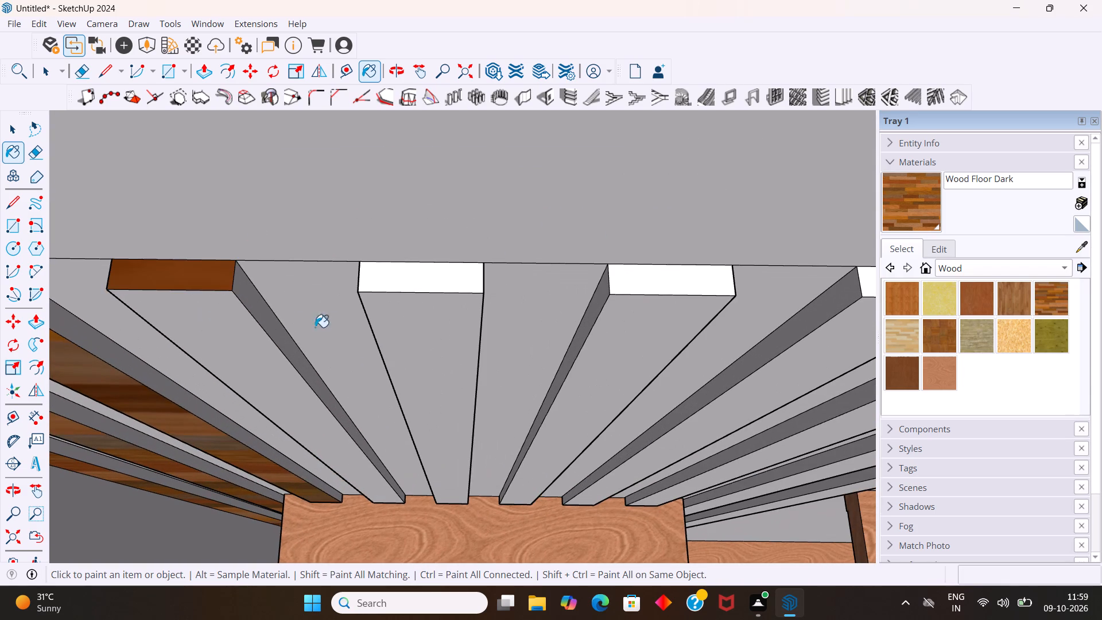
{"action": "left_click", "coordinate": [413, 282]}
{"action": "left_click", "coordinate": [426, 334]}
{"action": "left_click", "coordinate": [689, 274]}
{"action": "left_click", "coordinate": [668, 322]}
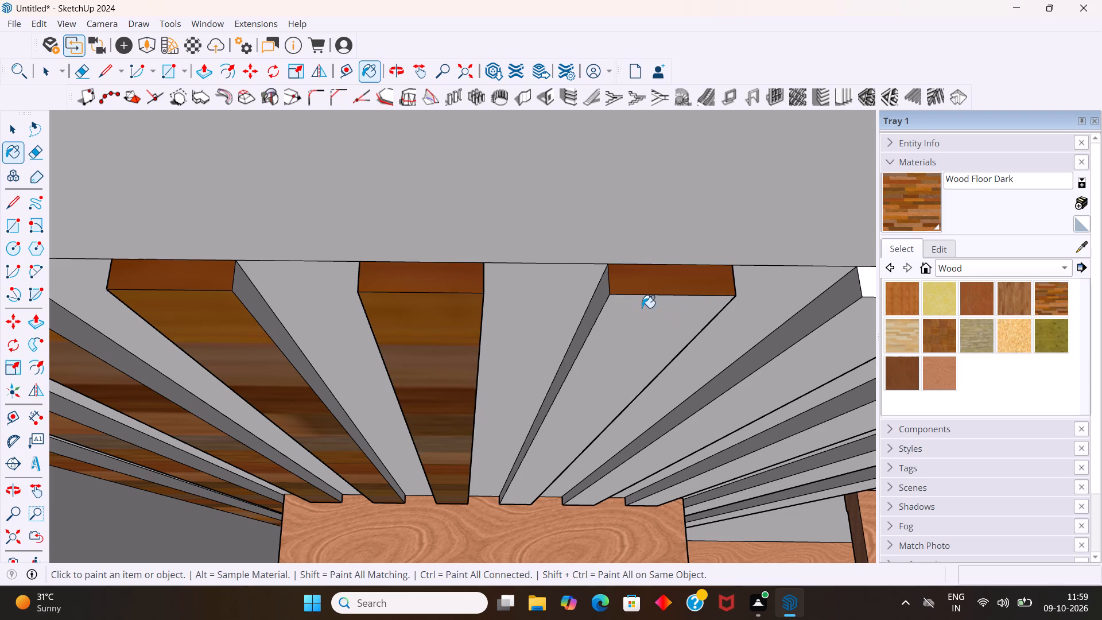
Paint the top ends and front faces of the last four slats, up to the one nearest the TV, with Wood Floor Dark.
{"action": "scroll", "coordinate": [603, 299], "scroll_direction": "down", "scroll_amount": 13}
{"action": "scroll", "coordinate": [785, 291], "scroll_direction": "up", "scroll_amount": 7}
{"action": "middle_click_drag", "start_coordinate": [779, 299], "coordinate": [665, 296]}
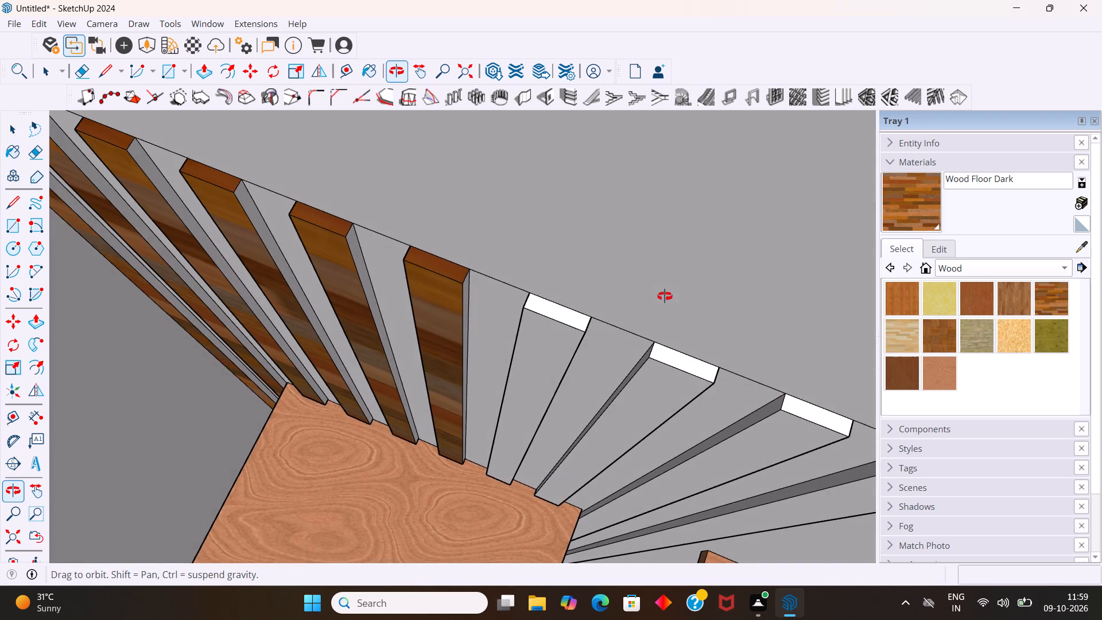
{"action": "middle_click_drag", "start_coordinate": [665, 296], "coordinate": [665, 296]}
{"action": "scroll", "coordinate": [596, 259], "scroll_direction": "down", "scroll_amount": 11}
{"action": "middle_click_drag", "start_coordinate": [690, 396], "coordinate": [758, 291]}
{"action": "scroll", "coordinate": [769, 266], "scroll_direction": "up", "scroll_amount": 3}
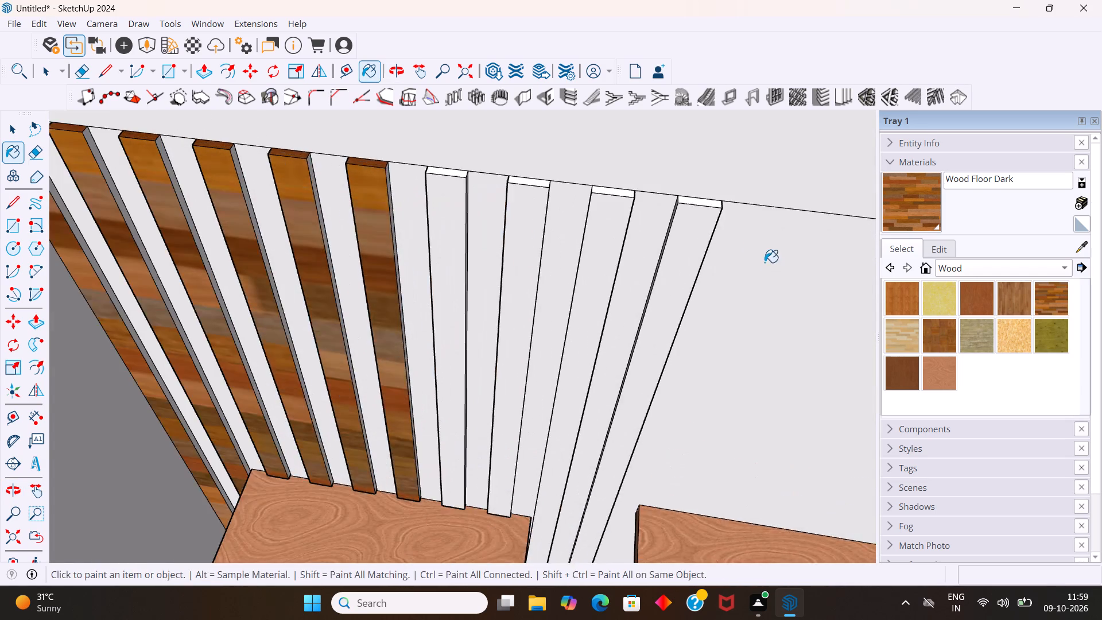
{"action": "scroll", "coordinate": [765, 262], "scroll_direction": "up", "scroll_amount": 5}
{"action": "middle_click_drag", "start_coordinate": [752, 267], "coordinate": [788, 405]}
{"action": "left_click", "coordinate": [688, 197]}
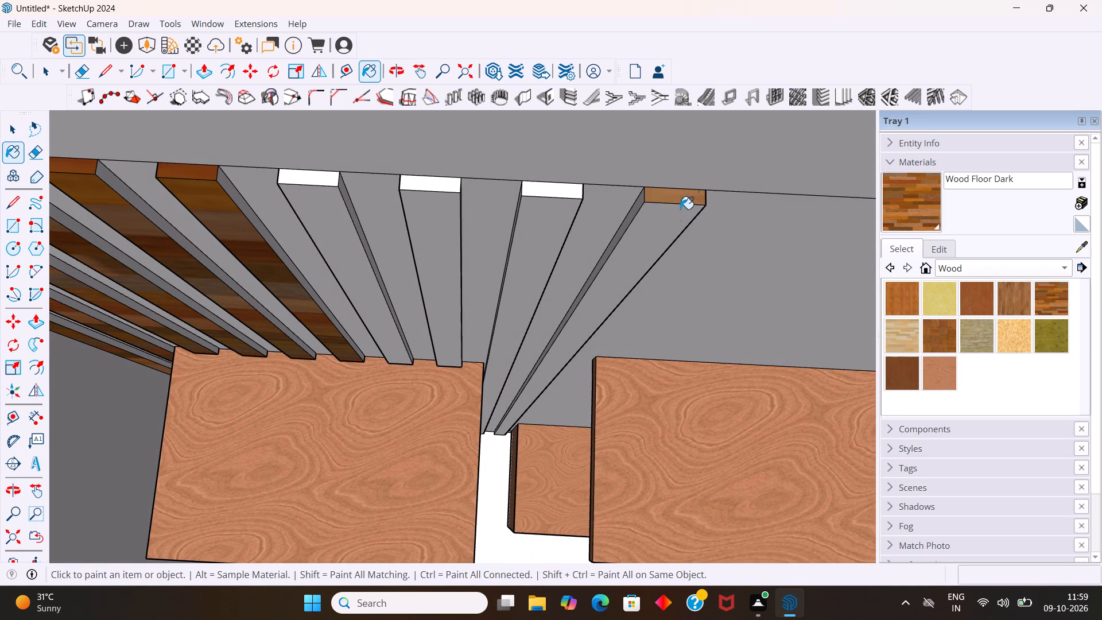
{"action": "left_click_drag", "start_coordinate": [663, 232], "coordinate": [662, 237]}
{"action": "left_click", "coordinate": [545, 194]}
{"action": "left_click", "coordinate": [545, 212]}
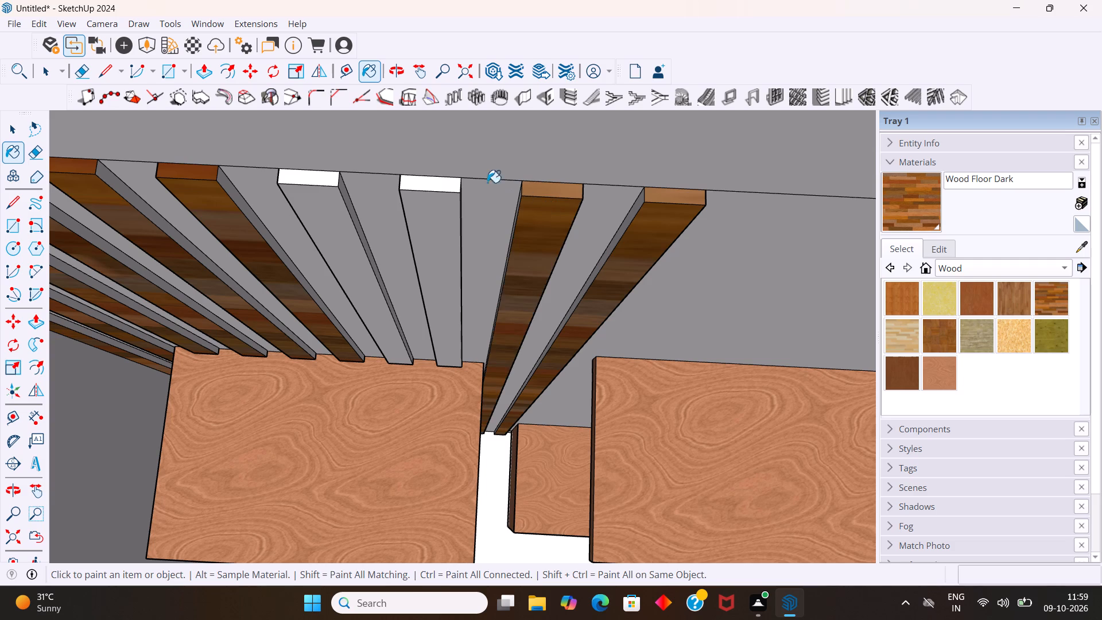
{"action": "left_click", "coordinate": [449, 185]}
{"action": "left_click", "coordinate": [439, 234]}
{"action": "left_click", "coordinate": [324, 173]}
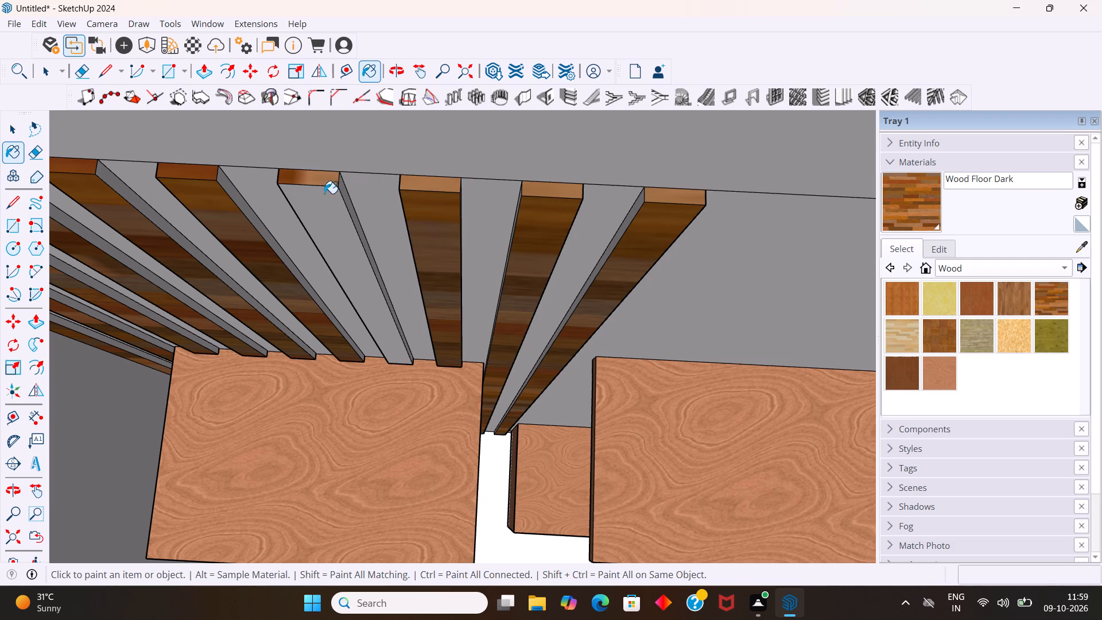
{"action": "left_click", "coordinate": [324, 218]}
{"action": "key", "text": "space"}
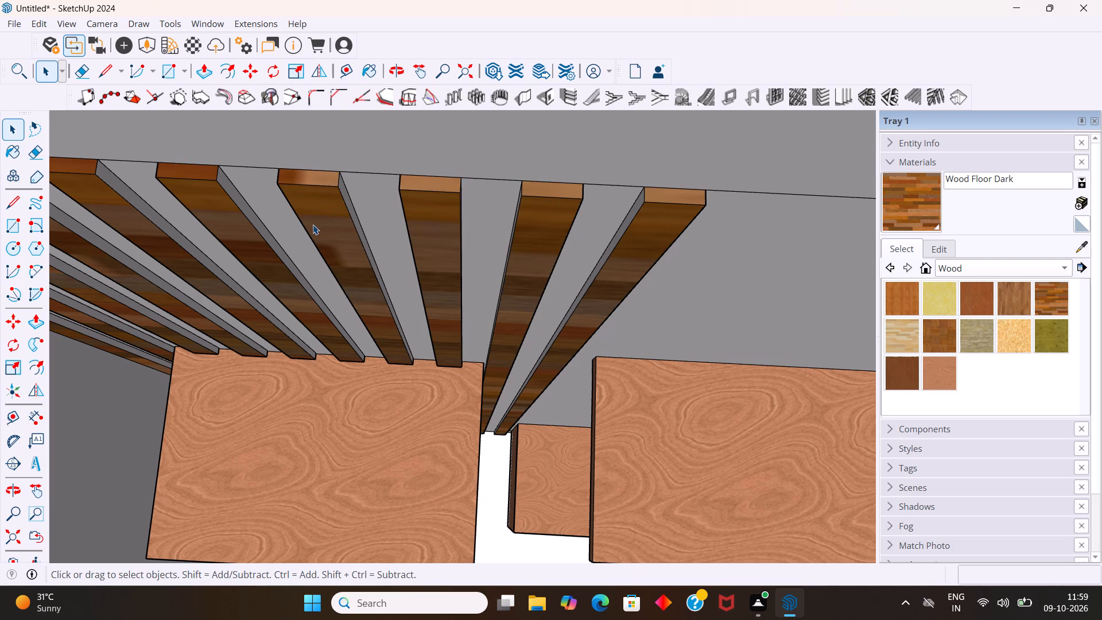
Review the painted slats in a view of the whole TV wall.
{"action": "scroll", "coordinate": [313, 224], "scroll_direction": "down", "scroll_amount": 11}
{"action": "middle_click_drag", "start_coordinate": [395, 312], "coordinate": [449, 191]}
{"action": "scroll", "coordinate": [448, 186], "scroll_direction": "down", "scroll_amount": 7}
{"action": "scroll", "coordinate": [444, 189], "scroll_direction": "up", "scroll_amount": 1}
{"action": "scroll", "coordinate": [444, 190], "scroll_direction": "down", "scroll_amount": 5}
{"action": "middle_click_drag", "start_coordinate": [502, 256], "coordinate": [445, 137]}
{"action": "middle_click_drag", "start_coordinate": [461, 172], "coordinate": [461, 162]}
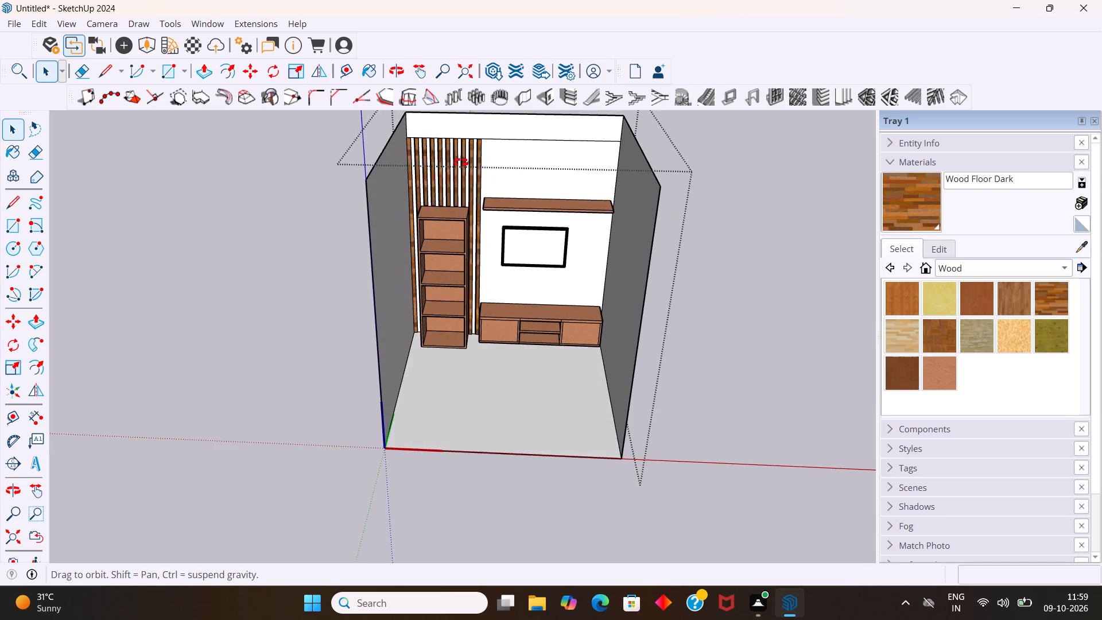
{"action": "middle_click_drag", "start_coordinate": [461, 162], "coordinate": [461, 126]}
Paint the first slat's TV-facing side and the wall strip beside it with Wood Veneer 02, keeping the slat's front in Wood Floor Dark.
{"action": "scroll", "coordinate": [451, 142], "scroll_direction": "up", "scroll_amount": 15}
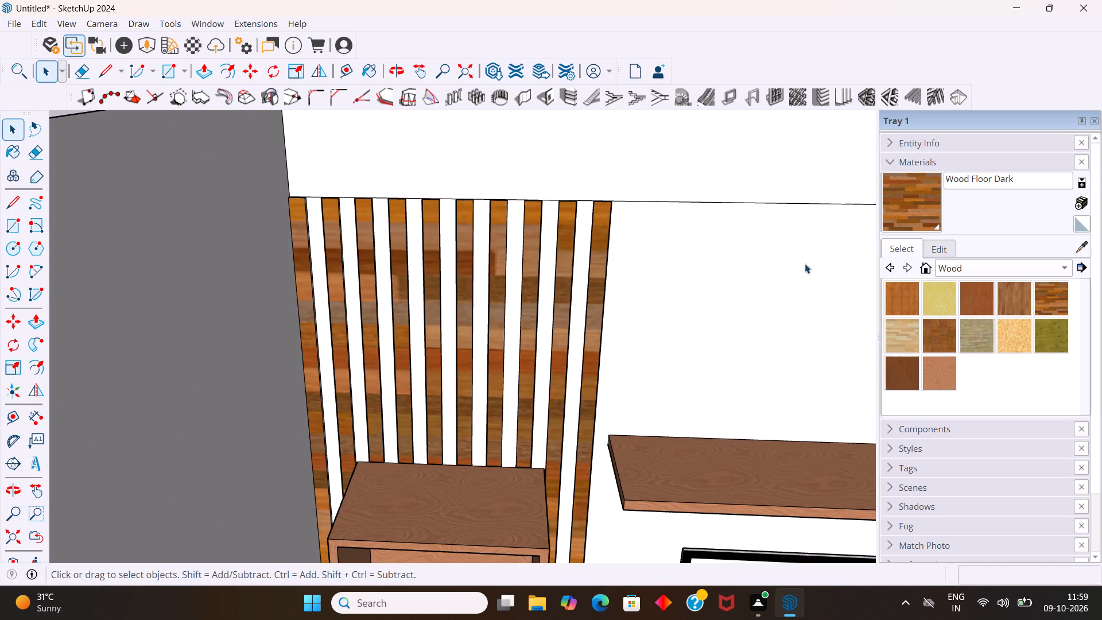
{"action": "left_click", "coordinate": [941, 365]}
{"action": "scroll", "coordinate": [571, 313], "scroll_direction": "up", "scroll_amount": 5}
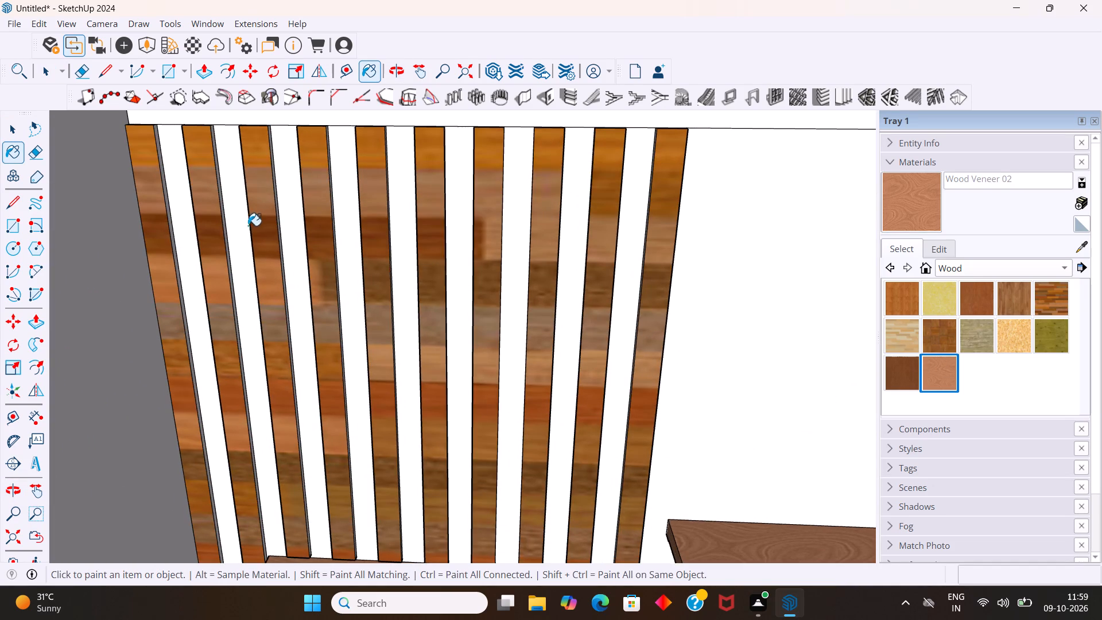
{"action": "scroll", "coordinate": [172, 266], "scroll_direction": "up", "scroll_amount": 9}
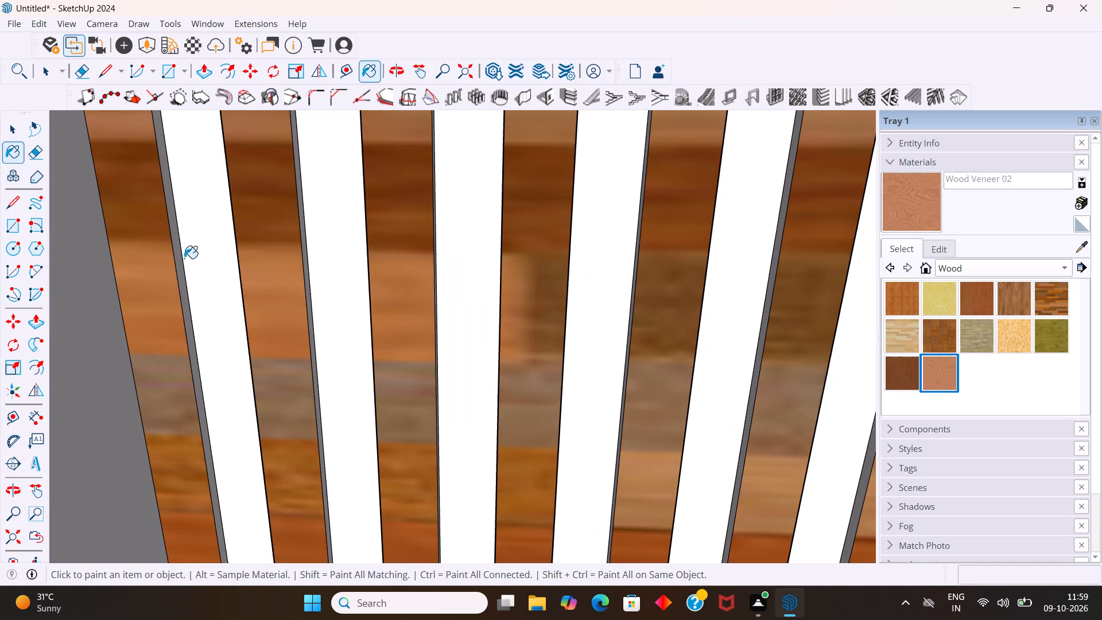
{"action": "scroll", "coordinate": [183, 269], "scroll_direction": "up", "scroll_amount": 11}
{"action": "left_click", "coordinate": [160, 284]}
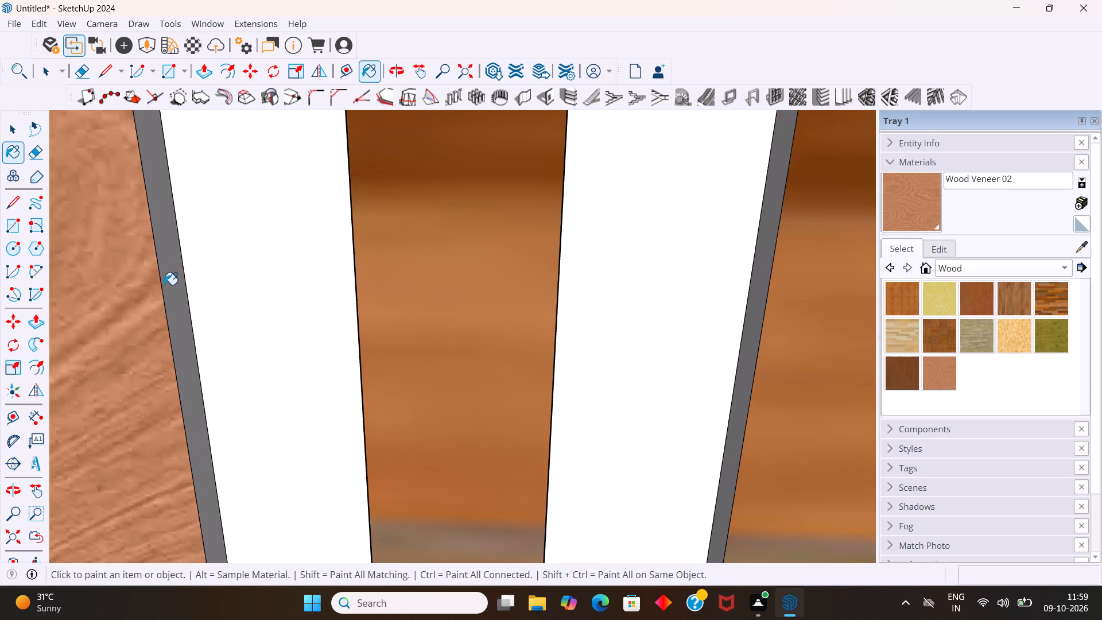
{"action": "scroll", "coordinate": [156, 288], "scroll_direction": "up", "scroll_amount": 1, "text": "ctrl"}
{"action": "key", "text": "ctrl+z"}
{"action": "left_click", "coordinate": [170, 292]}
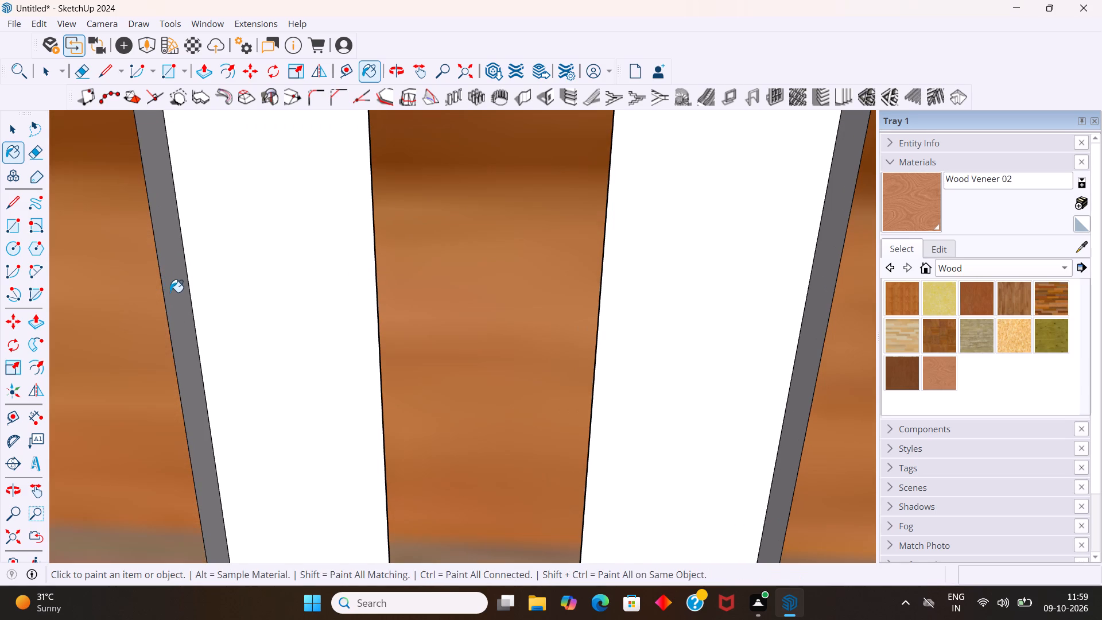
{"action": "left_click", "coordinate": [243, 290]}
Paint both sides of the second slat and the wall gaps from there to the ninth slat with Wood Veneer 02.
{"action": "middle_click_drag", "start_coordinate": [275, 290], "coordinate": [464, 342]}
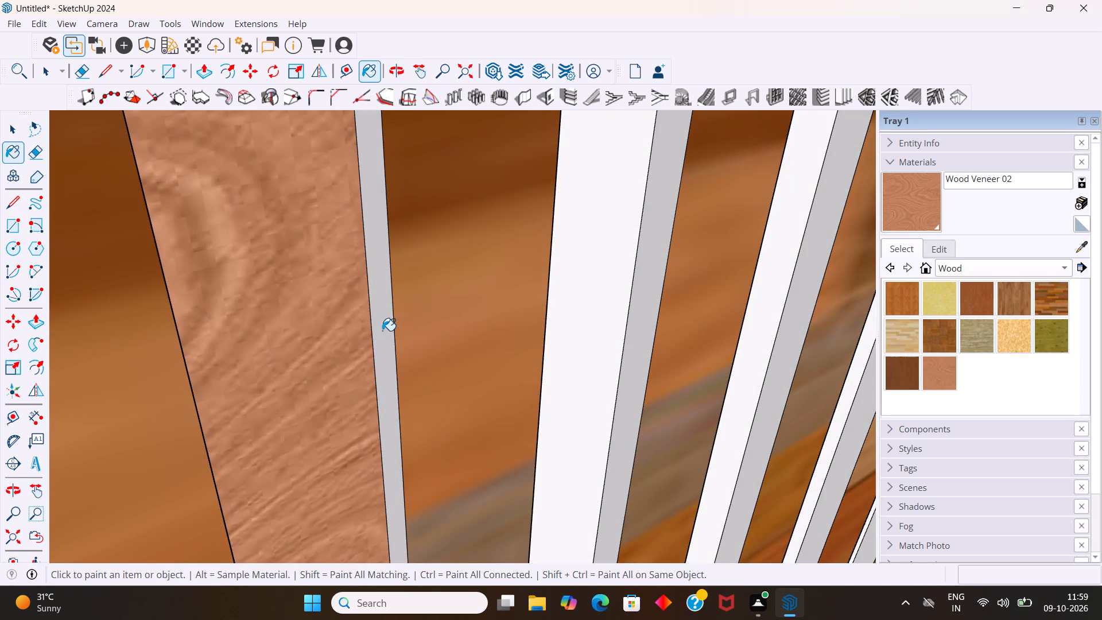
{"action": "left_click", "coordinate": [382, 331]}
{"action": "middle_click_drag", "start_coordinate": [510, 304], "coordinate": [144, 286]}
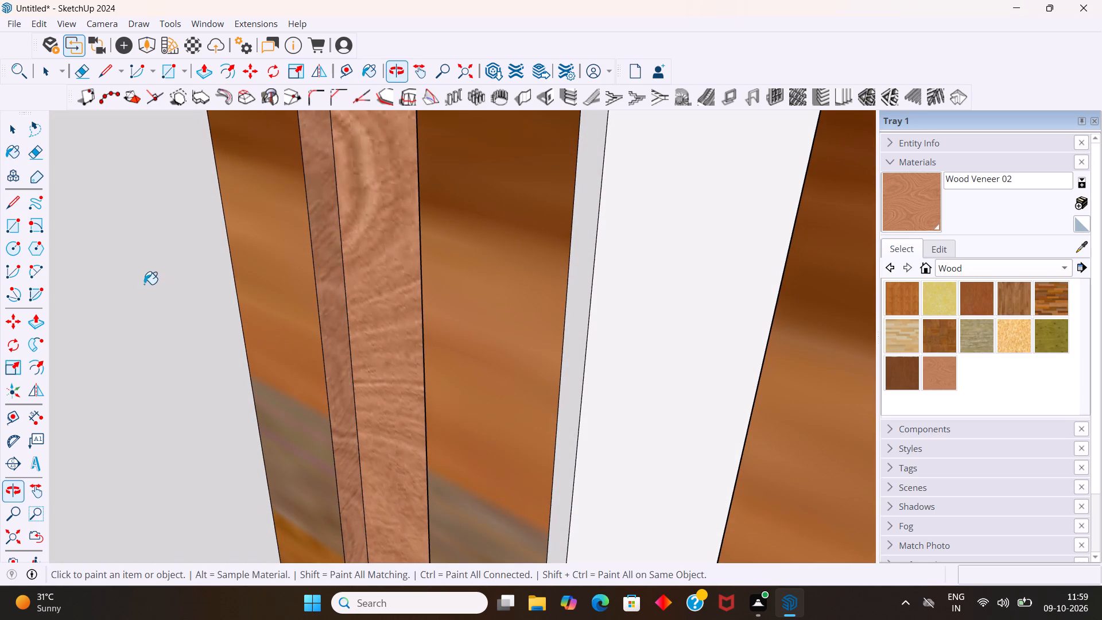
{"action": "middle_click_drag", "start_coordinate": [650, 241], "coordinate": [608, 253]}
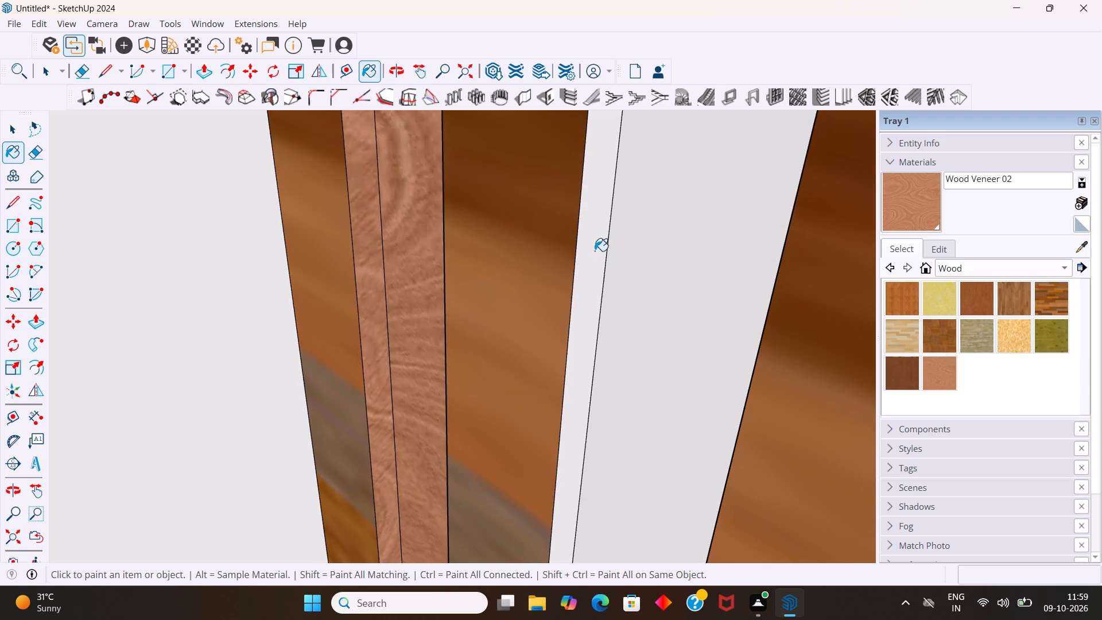
{"action": "left_click", "coordinate": [595, 251]}
{"action": "left_click", "coordinate": [649, 246]}
Paint both side faces of the third slat with Wood Veneer 02.
{"action": "scroll", "coordinate": [538, 282], "scroll_direction": "down", "scroll_amount": 5}
{"action": "middle_click_drag", "start_coordinate": [475, 271], "coordinate": [775, 324]}
{"action": "scroll", "coordinate": [680, 301], "scroll_direction": "up", "scroll_amount": 2}
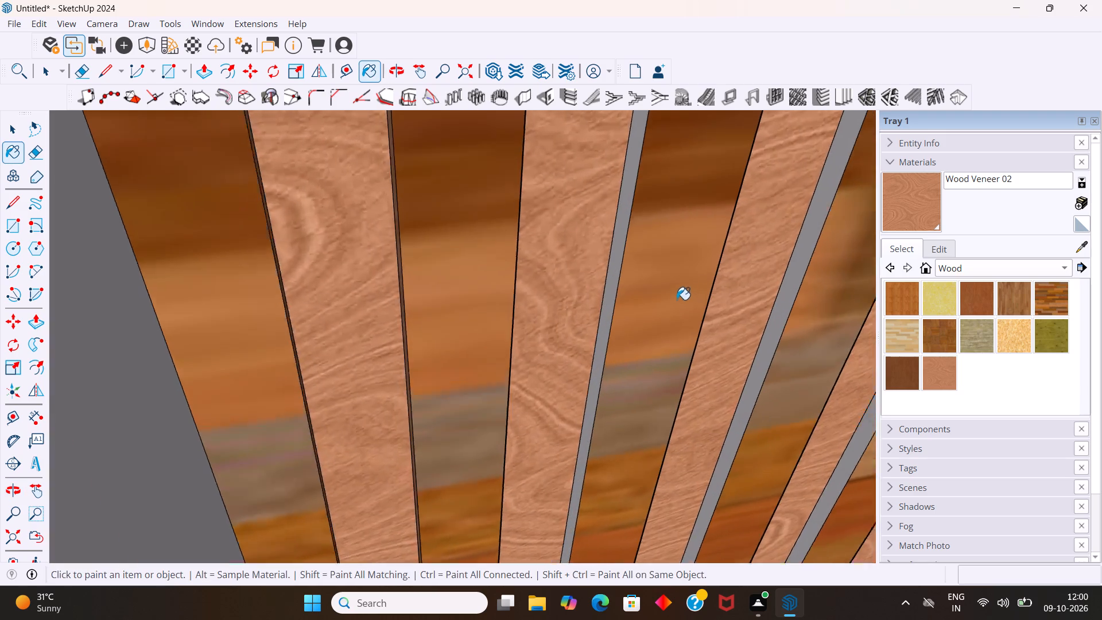
{"action": "scroll", "coordinate": [677, 300], "scroll_direction": "up", "scroll_amount": 3}
{"action": "left_click", "coordinate": [578, 276]}
{"action": "middle_click_drag", "start_coordinate": [754, 273], "coordinate": [512, 287]}
{"action": "scroll", "coordinate": [499, 270], "scroll_direction": "up", "scroll_amount": 1}
{"action": "scroll", "coordinate": [499, 270], "scroll_direction": "down", "scroll_amount": 7}
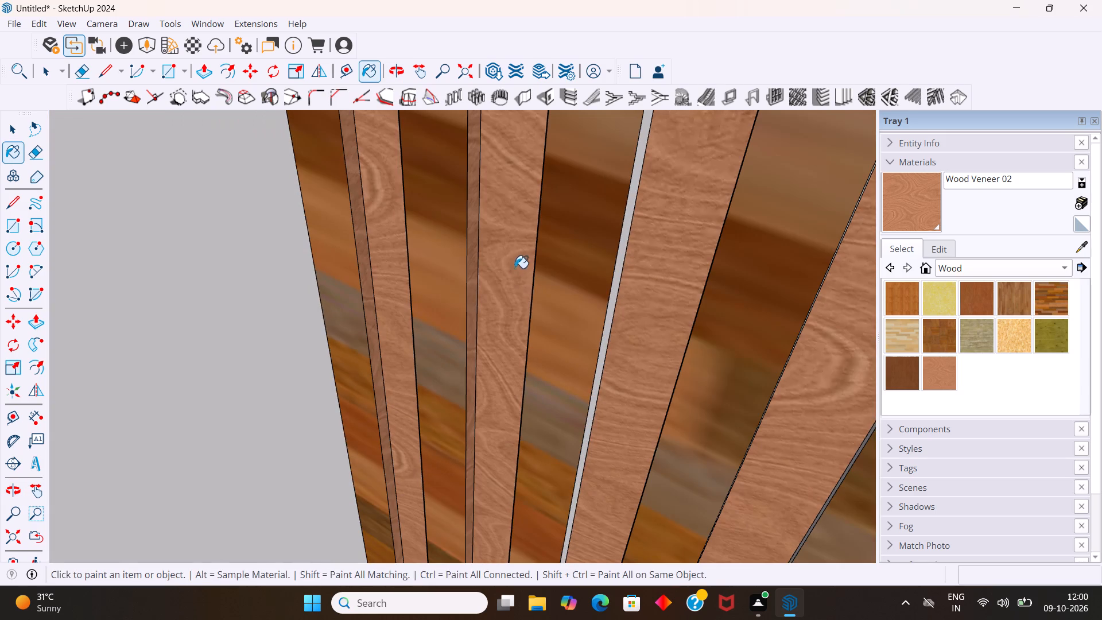
{"action": "left_click", "coordinate": [620, 277]}
{"action": "left_click", "coordinate": [616, 277]}
{"action": "scroll", "coordinate": [606, 278], "scroll_direction": "up", "scroll_amount": 4}
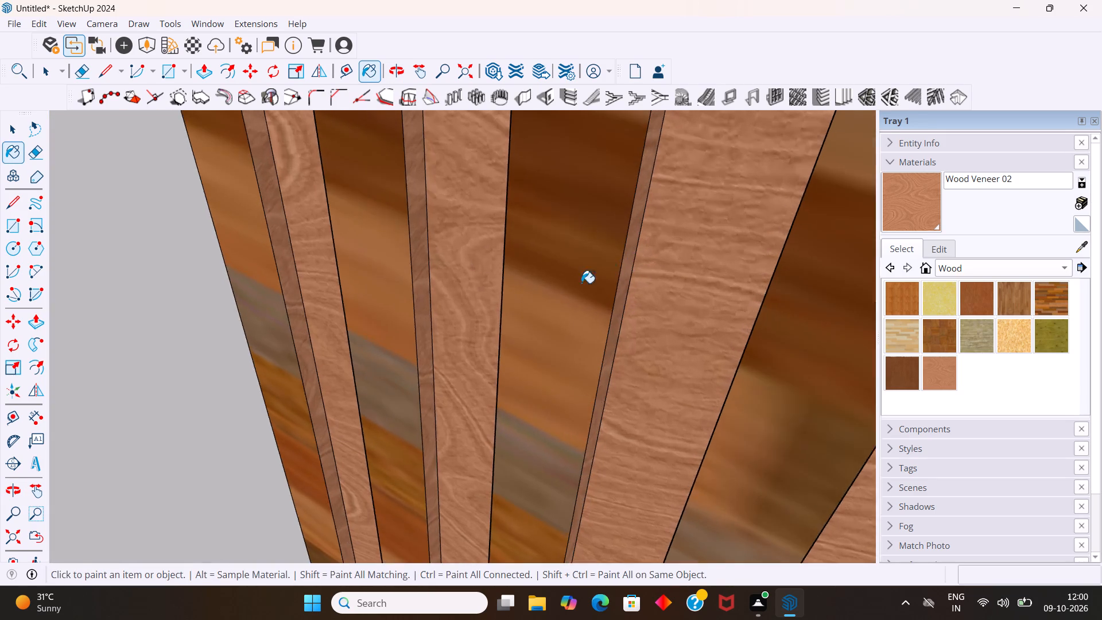
Paint both side faces of the fourth slat with Wood Veneer 02.
{"action": "middle_click_drag", "start_coordinate": [580, 289], "coordinate": [812, 385]}
{"action": "scroll", "coordinate": [670, 325], "scroll_direction": "up", "scroll_amount": 4}
{"action": "left_click", "coordinate": [610, 309]}
{"action": "scroll", "coordinate": [637, 315], "scroll_direction": "down", "scroll_amount": 4}
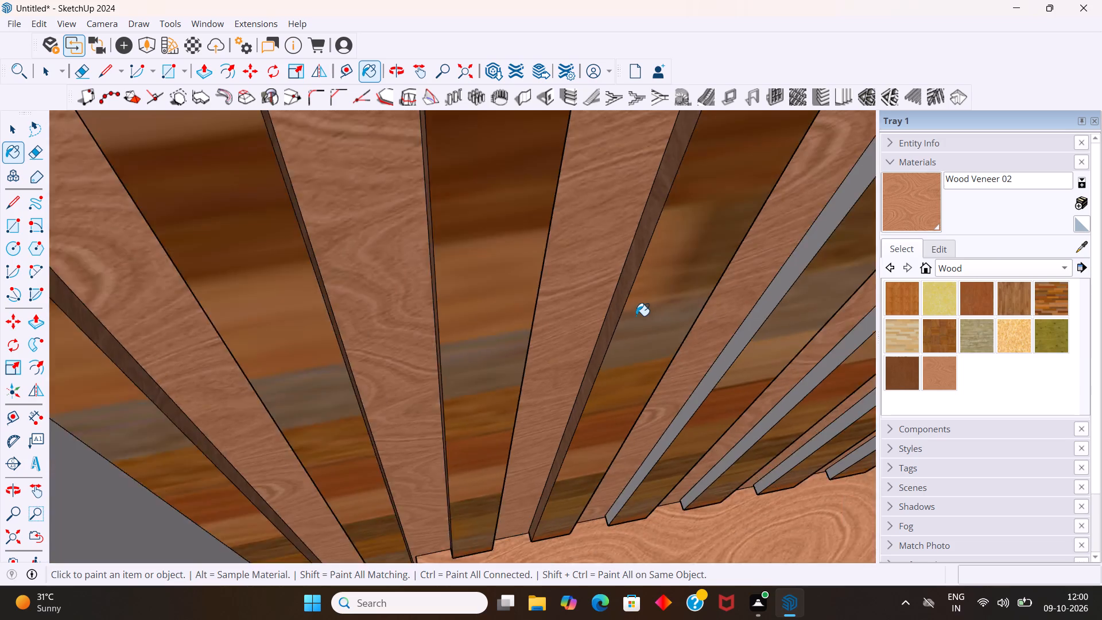
{"action": "scroll", "coordinate": [636, 316], "scroll_direction": "down", "scroll_amount": 8}
{"action": "middle_click_drag", "start_coordinate": [693, 298], "coordinate": [446, 201]}
{"action": "scroll", "coordinate": [722, 191], "scroll_direction": "up", "scroll_amount": 8}
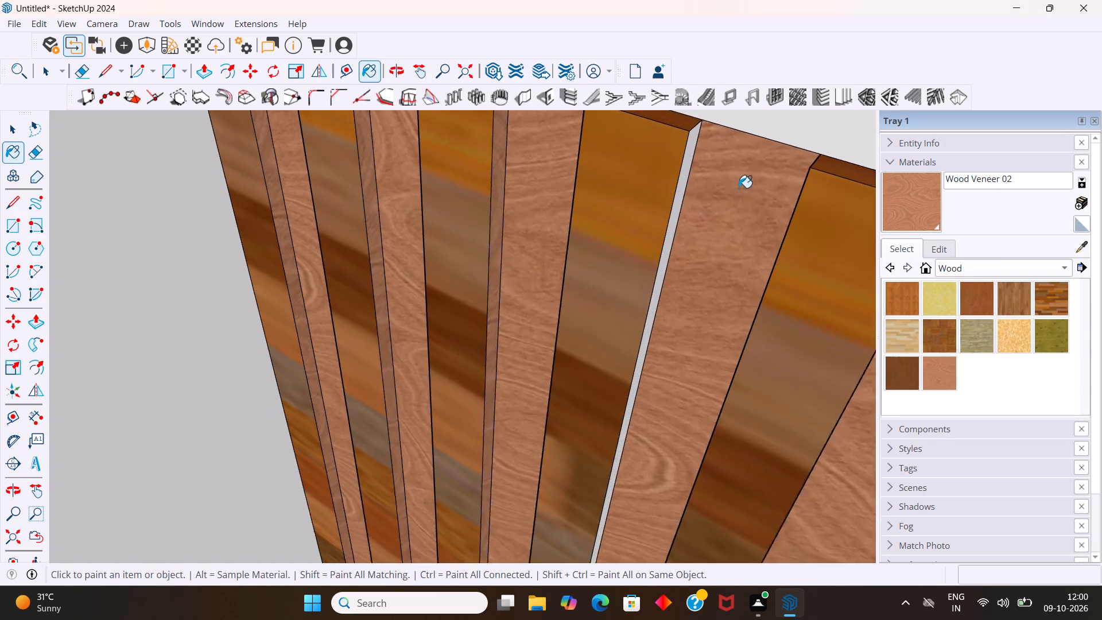
{"action": "scroll", "coordinate": [739, 188], "scroll_direction": "up", "scroll_amount": 2}
{"action": "left_click", "coordinate": [649, 206]}
Paint the TV-facing sides of the fifth to tenth slats with Wood Veneer 02.
{"action": "scroll", "coordinate": [642, 210], "scroll_direction": "down", "scroll_amount": 16}
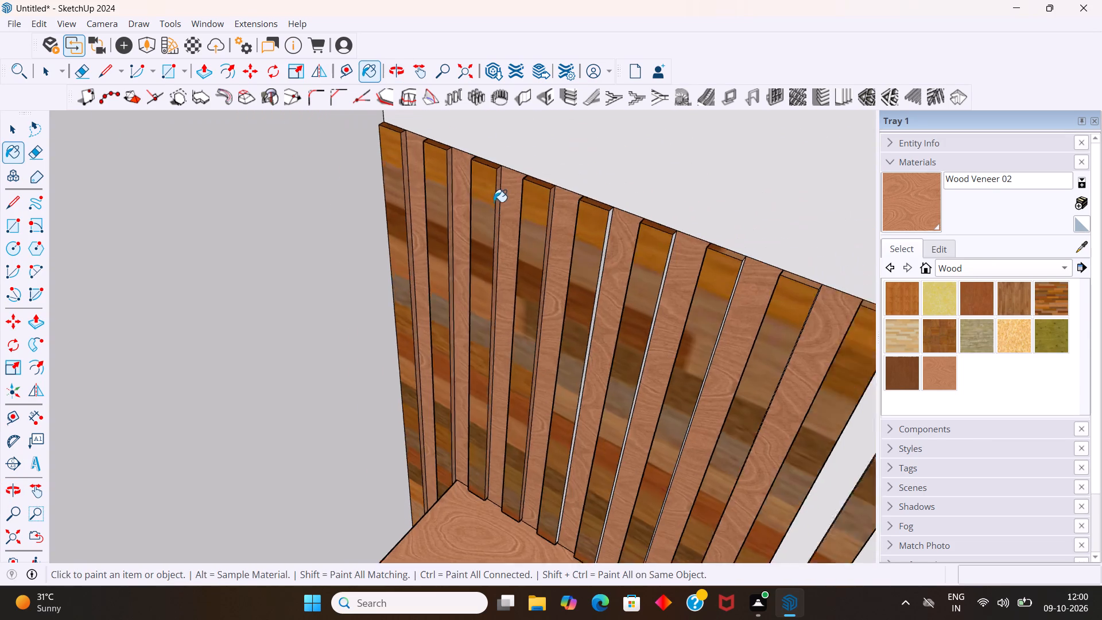
{"action": "scroll", "coordinate": [494, 202], "scroll_direction": "down", "scroll_amount": 1}
{"action": "middle_click_drag", "start_coordinate": [673, 298], "coordinate": [498, 227]}
{"action": "scroll", "coordinate": [488, 218], "scroll_direction": "down", "scroll_amount": 6}
{"action": "scroll", "coordinate": [685, 319], "scroll_direction": "up", "scroll_amount": 6}
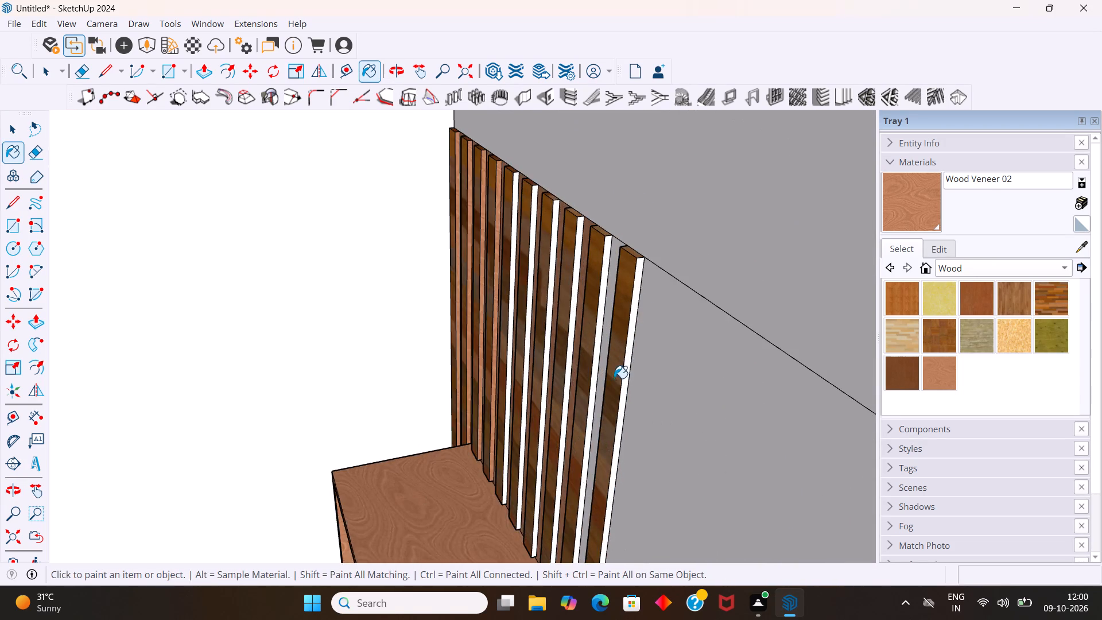
{"action": "scroll", "coordinate": [614, 378], "scroll_direction": "up", "scroll_amount": 5}
{"action": "left_click", "coordinate": [470, 218]}
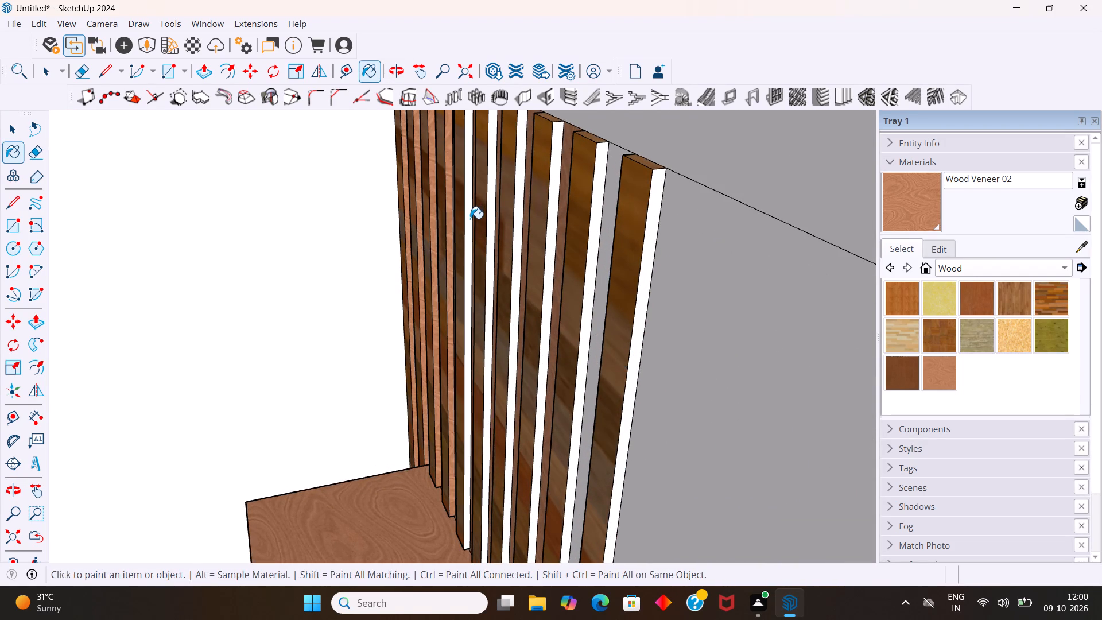
{"action": "left_click", "coordinate": [489, 222]}
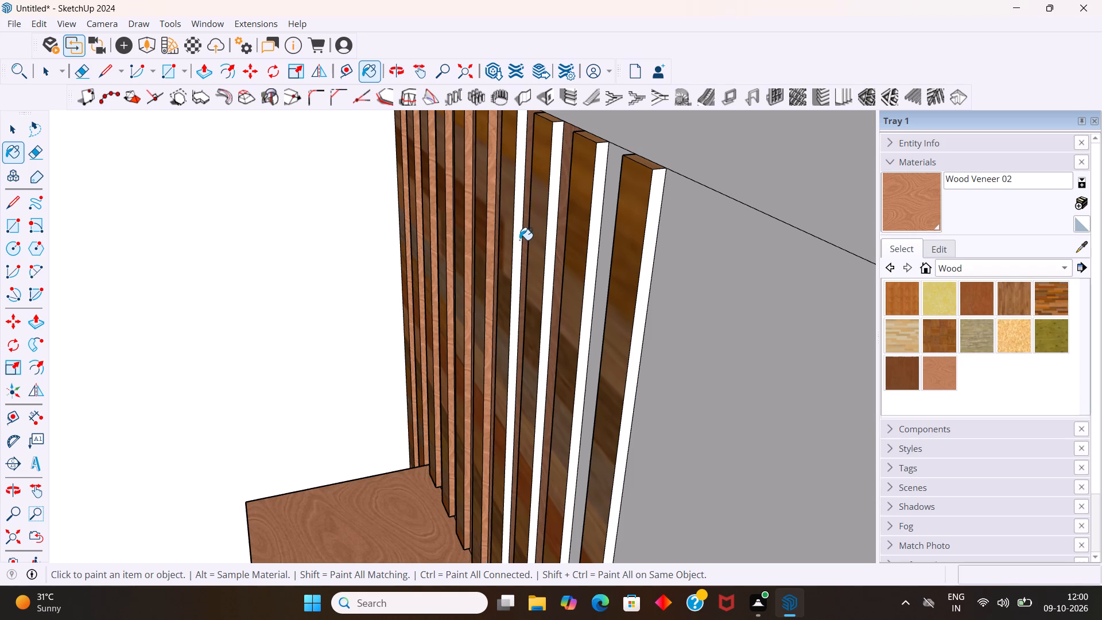
{"action": "left_click", "coordinate": [517, 242]}
{"action": "left_click", "coordinate": [547, 252]}
{"action": "left_click", "coordinate": [584, 270]}
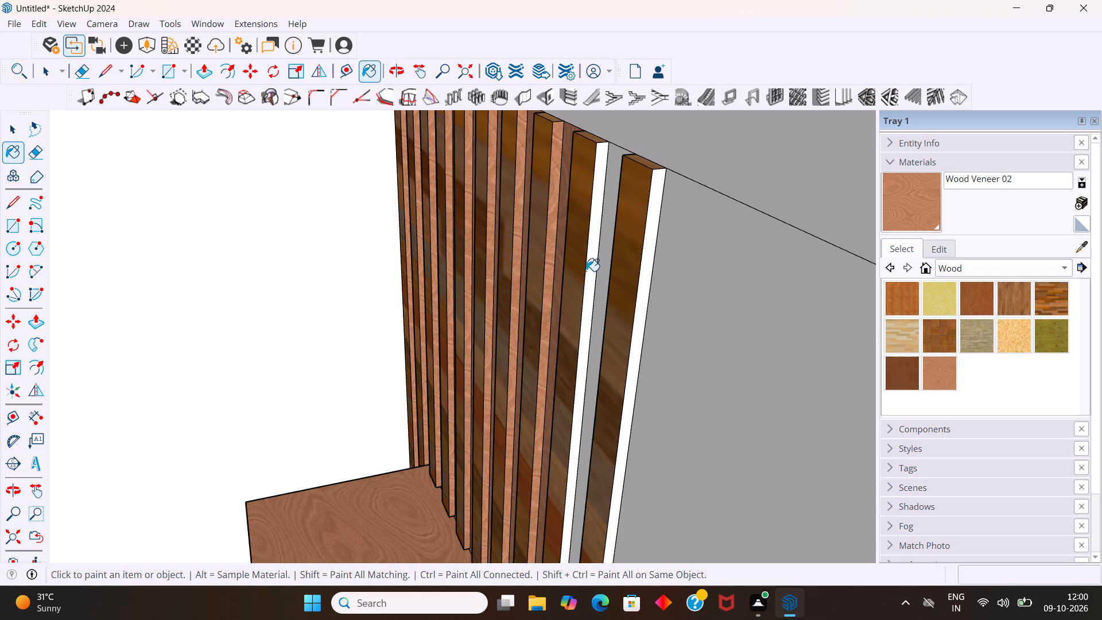
{"action": "key", "text": "ctrl+z"}
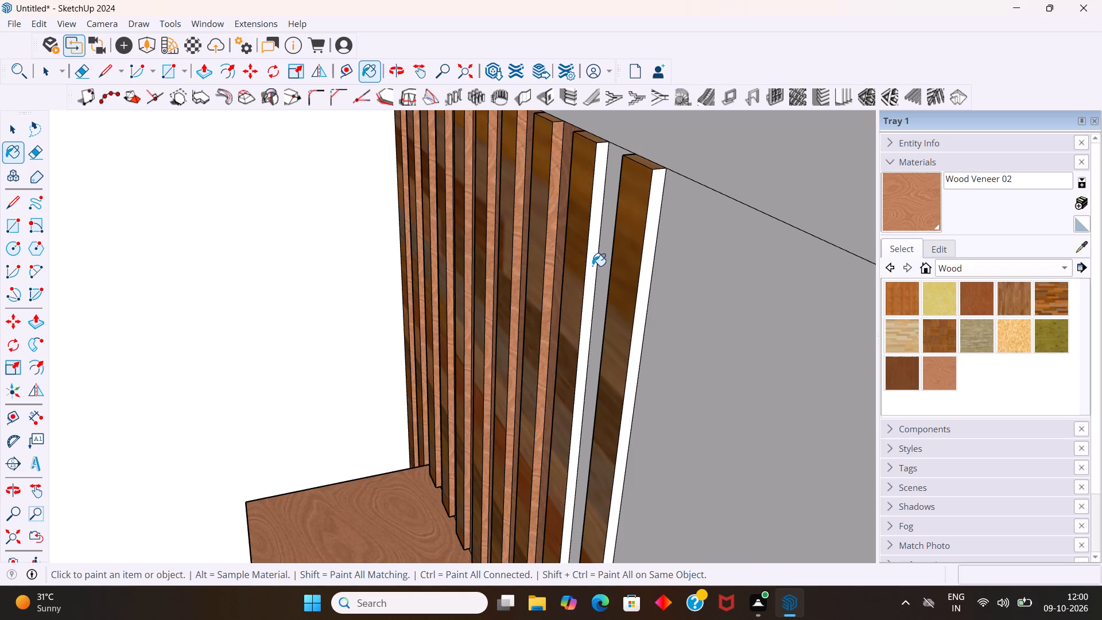
{"action": "left_click", "coordinate": [595, 263]}
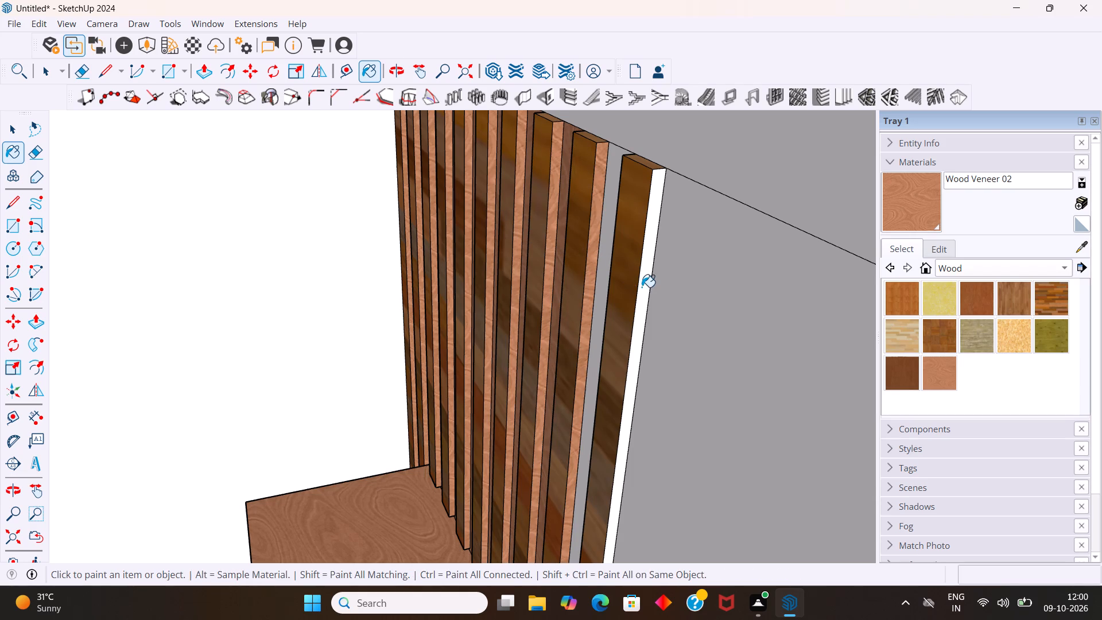
{"action": "left_click", "coordinate": [642, 287]}
Paint the sides facing away from the TV on the fifth to tenth slats with Wood Veneer 02.
{"action": "middle_click_drag", "start_coordinate": [425, 272], "coordinate": [781, 393]}
{"action": "scroll", "coordinate": [724, 344], "scroll_direction": "down", "scroll_amount": 3}
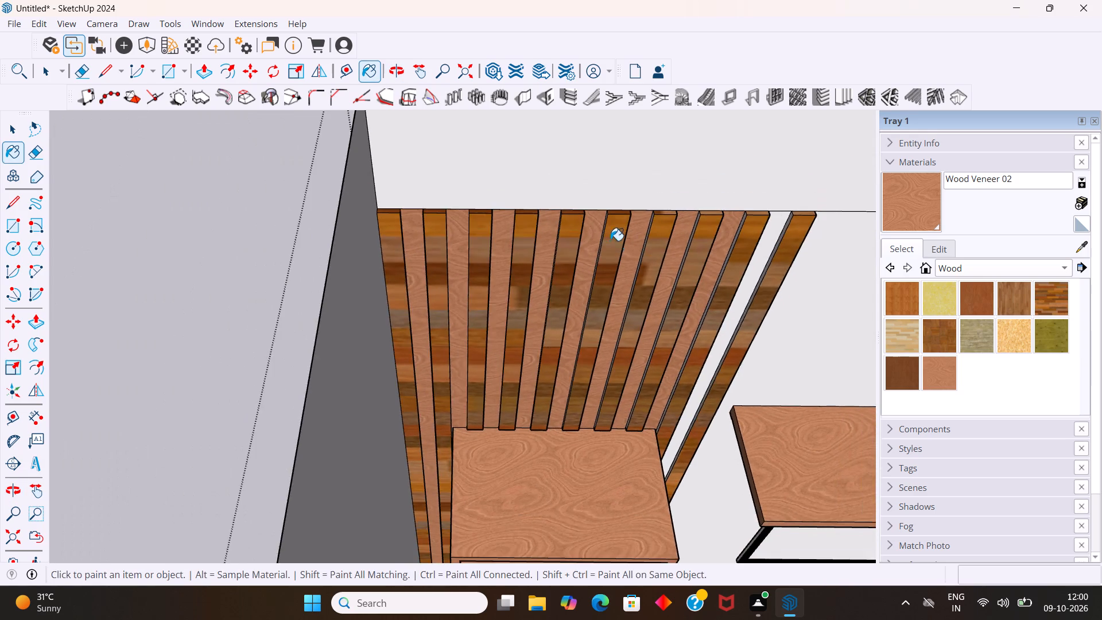
{"action": "middle_click_drag", "start_coordinate": [608, 238], "coordinate": [719, 283]}
{"action": "scroll", "coordinate": [624, 152], "scroll_direction": "up", "scroll_amount": 4}
{"action": "scroll", "coordinate": [437, 205], "scroll_direction": "up", "scroll_amount": 5}
{"action": "middle_click_drag", "start_coordinate": [436, 223], "coordinate": [540, 254]}
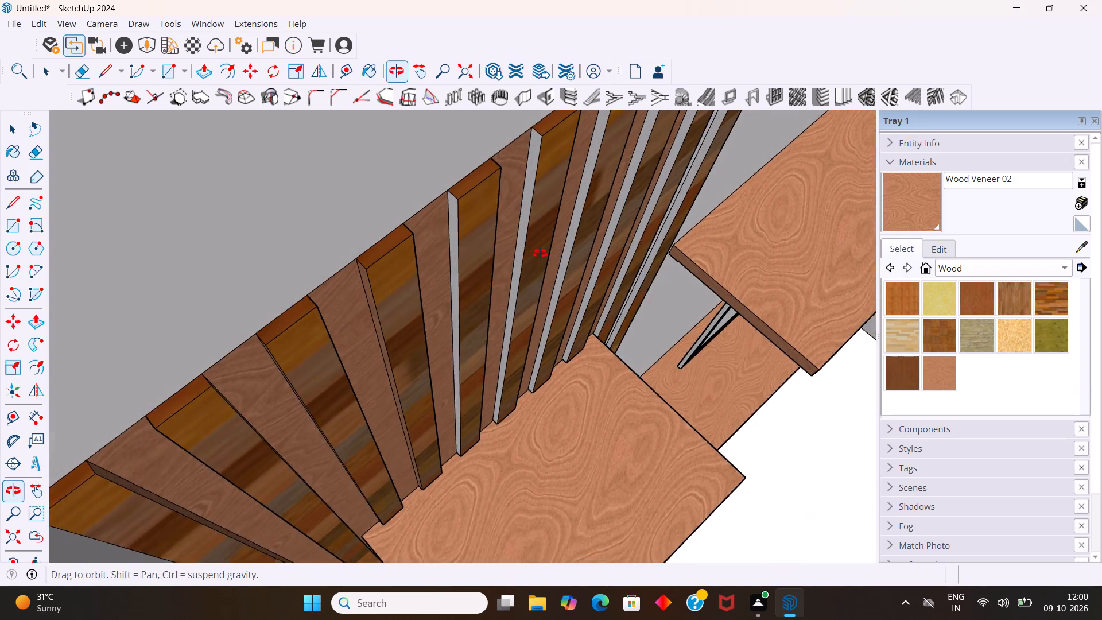
{"action": "middle_click_drag", "start_coordinate": [540, 254], "coordinate": [543, 234]}
{"action": "scroll", "coordinate": [466, 210], "scroll_direction": "up", "scroll_amount": 4}
{"action": "left_click", "coordinate": [443, 206]}
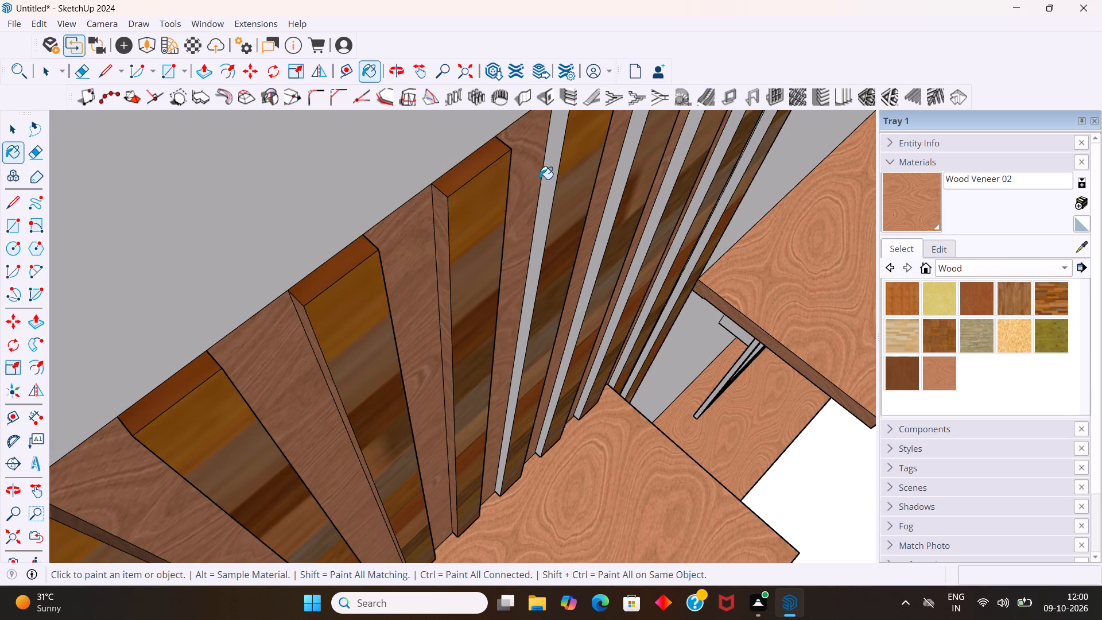
{"action": "left_click", "coordinate": [549, 173]}
{"action": "left_click", "coordinate": [616, 186]}
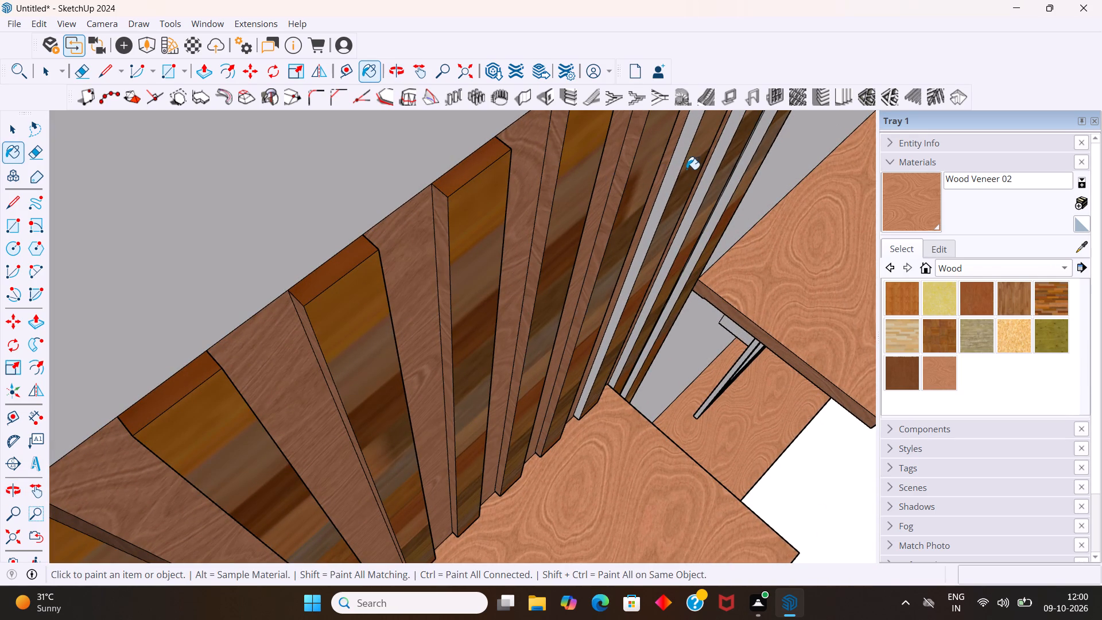
{"action": "left_click", "coordinate": [672, 173]}
{"action": "left_click", "coordinate": [709, 168]}
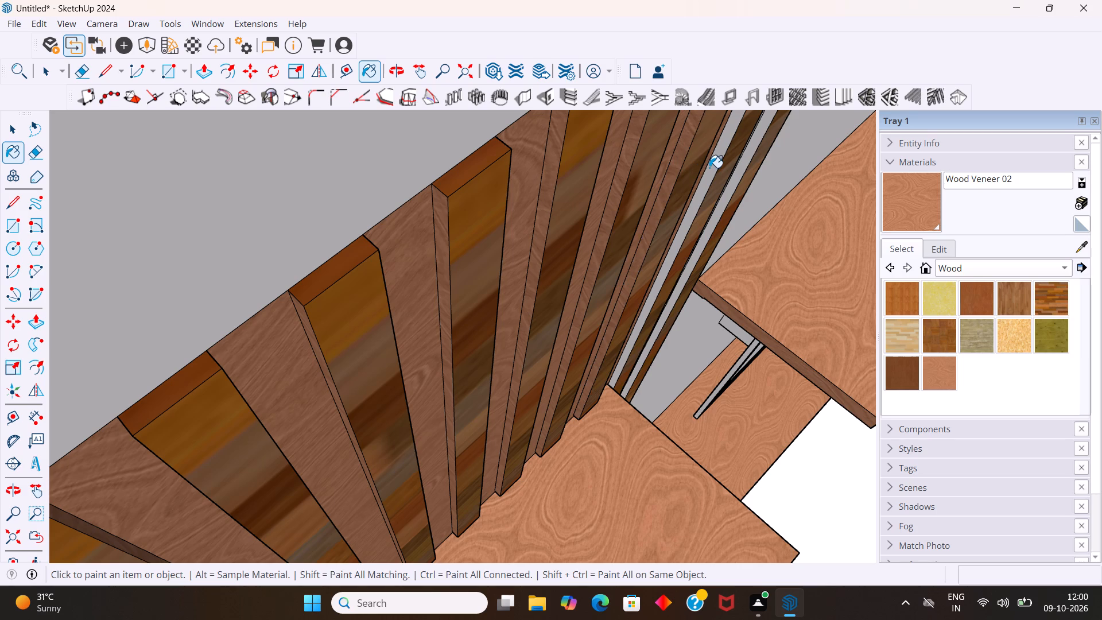
{"action": "left_click", "coordinate": [747, 160]}
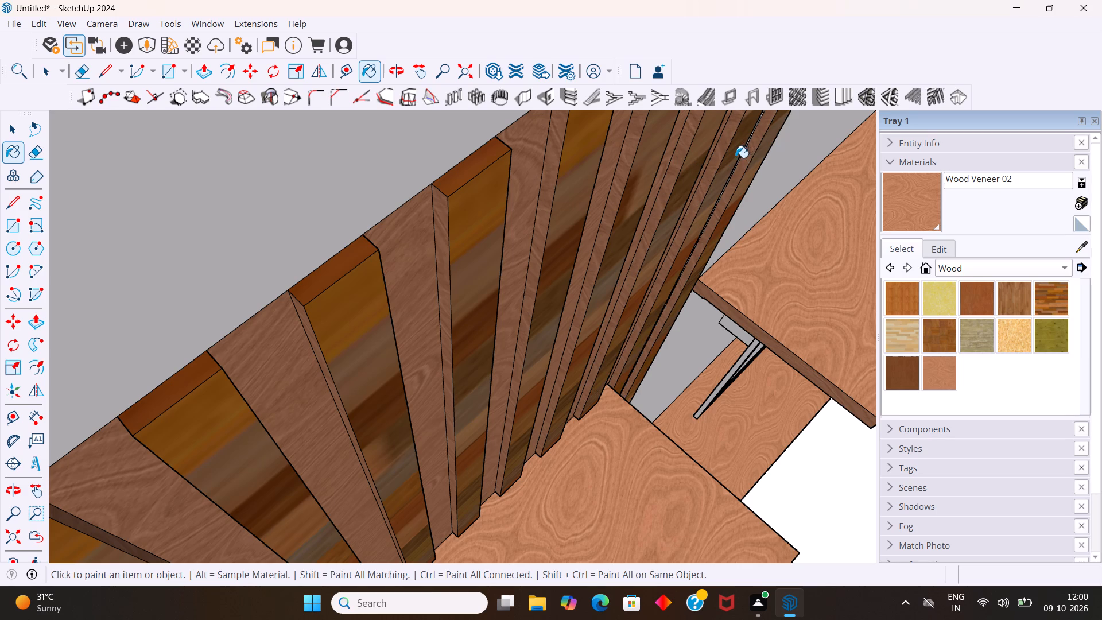
{"action": "key", "text": "space"}
Review the slats together with the shelving unit and TV cabinet in a wider view of the room.
{"action": "scroll", "coordinate": [498, 241], "scroll_direction": "down", "scroll_amount": 12}
{"action": "scroll", "coordinate": [537, 177], "scroll_direction": "down", "scroll_amount": 6}
{"action": "middle_click_drag", "start_coordinate": [719, 307], "coordinate": [623, 196]}
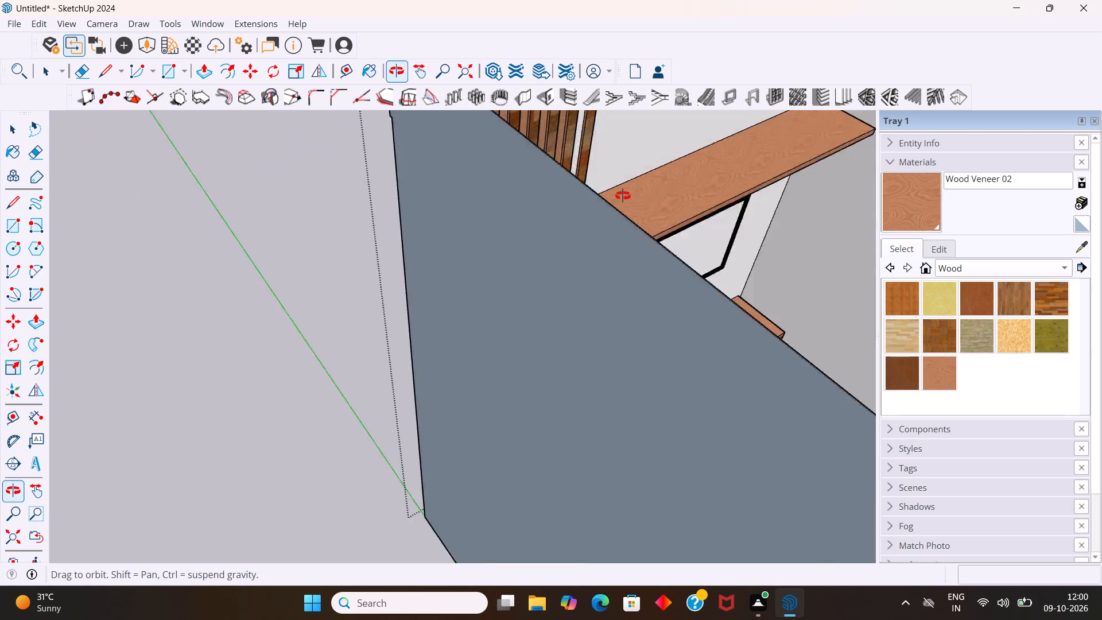
{"action": "middle_click_drag", "start_coordinate": [623, 196], "coordinate": [473, 147]}
{"action": "scroll", "coordinate": [466, 141], "scroll_direction": "down", "scroll_amount": 5}
{"action": "middle_click_drag", "start_coordinate": [488, 177], "coordinate": [554, 230]}
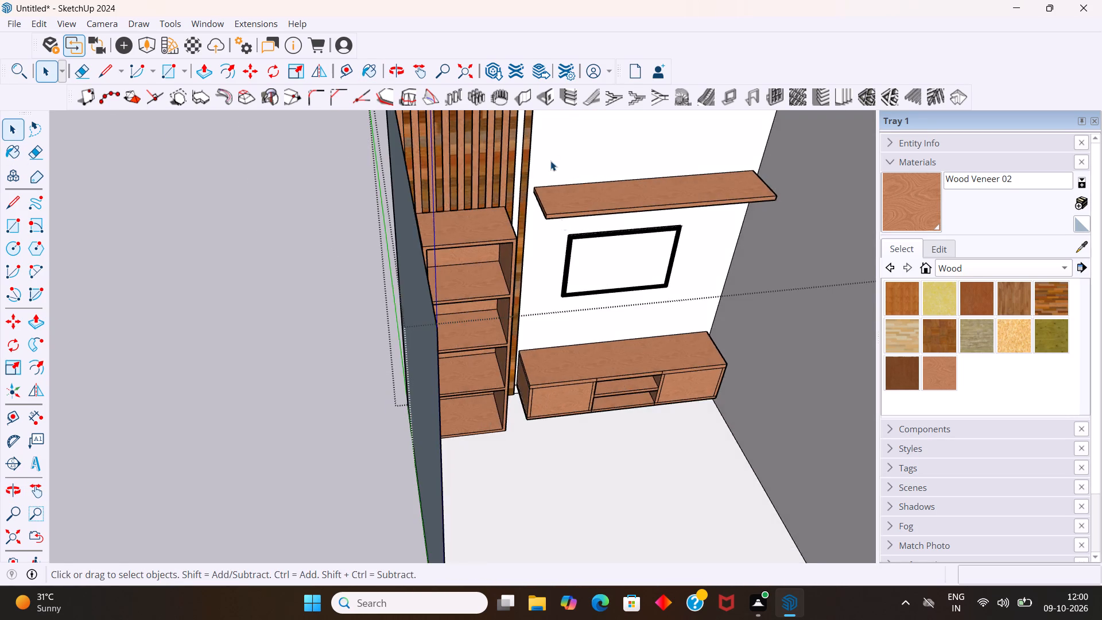
Paint the remaining white wall gap beside the slat nearest the TV with Wood Veneer 02.
{"action": "scroll", "coordinate": [550, 156], "scroll_direction": "up", "scroll_amount": 12}
{"action": "left_click", "coordinate": [921, 204]}
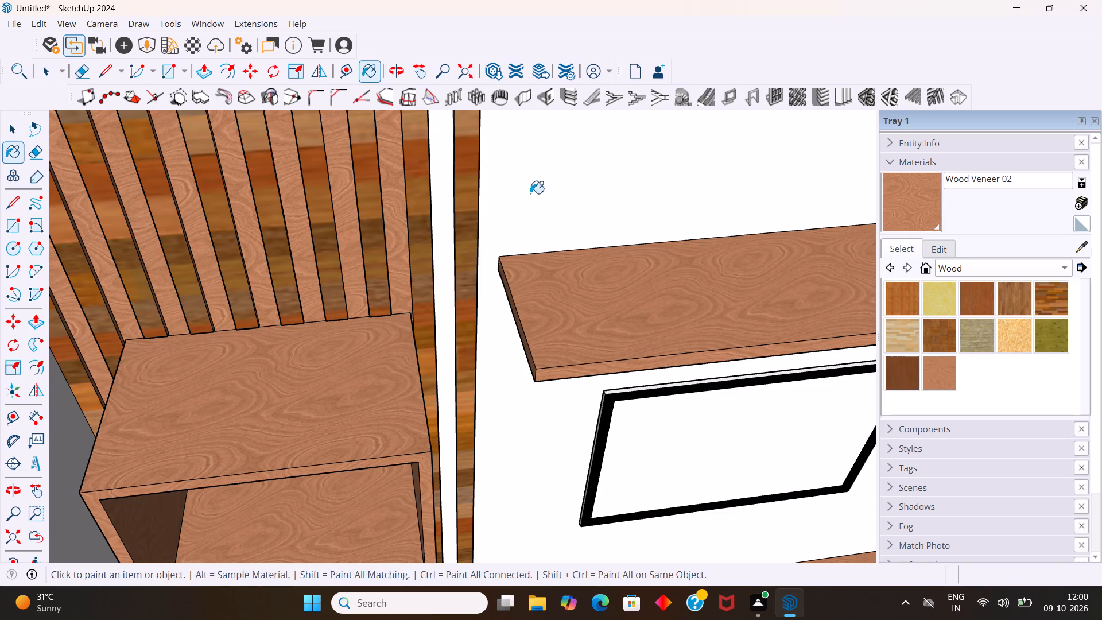
{"action": "left_click", "coordinate": [444, 199]}
{"action": "key", "text": "space"}
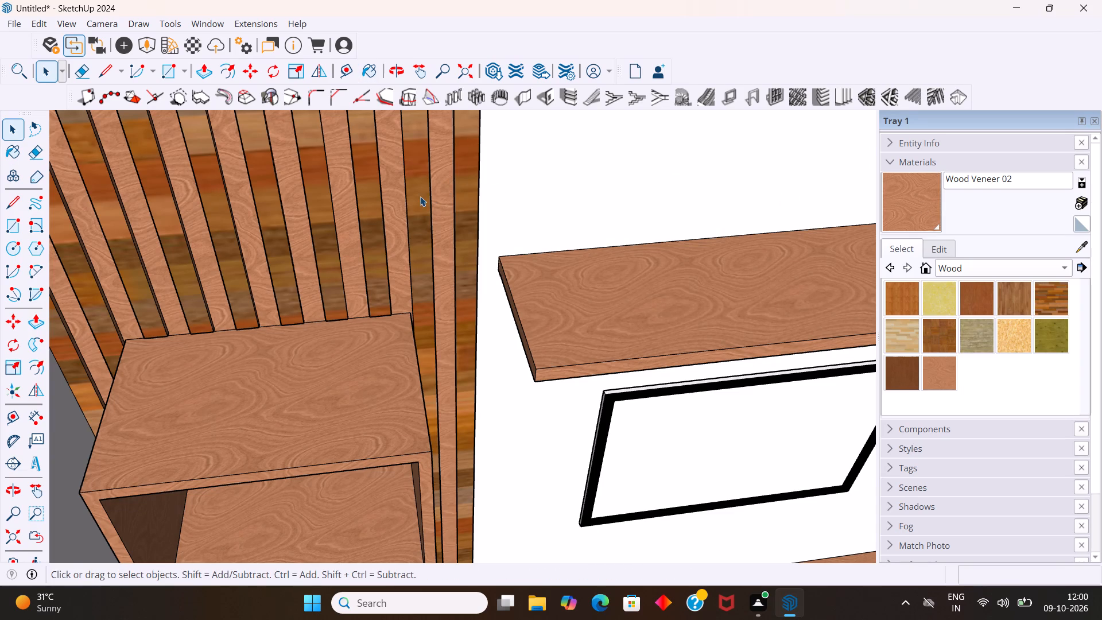
Review the finished slat panel together with the shelving unit, floating shelf and TV cabinet.
{"action": "scroll", "coordinate": [420, 196], "scroll_direction": "down", "scroll_amount": 14}
{"action": "scroll", "coordinate": [417, 207], "scroll_direction": "up", "scroll_amount": 1}
{"action": "scroll", "coordinate": [417, 207], "scroll_direction": "down", "scroll_amount": 3}
{"action": "middle_click_drag", "start_coordinate": [424, 230], "coordinate": [391, 98]}
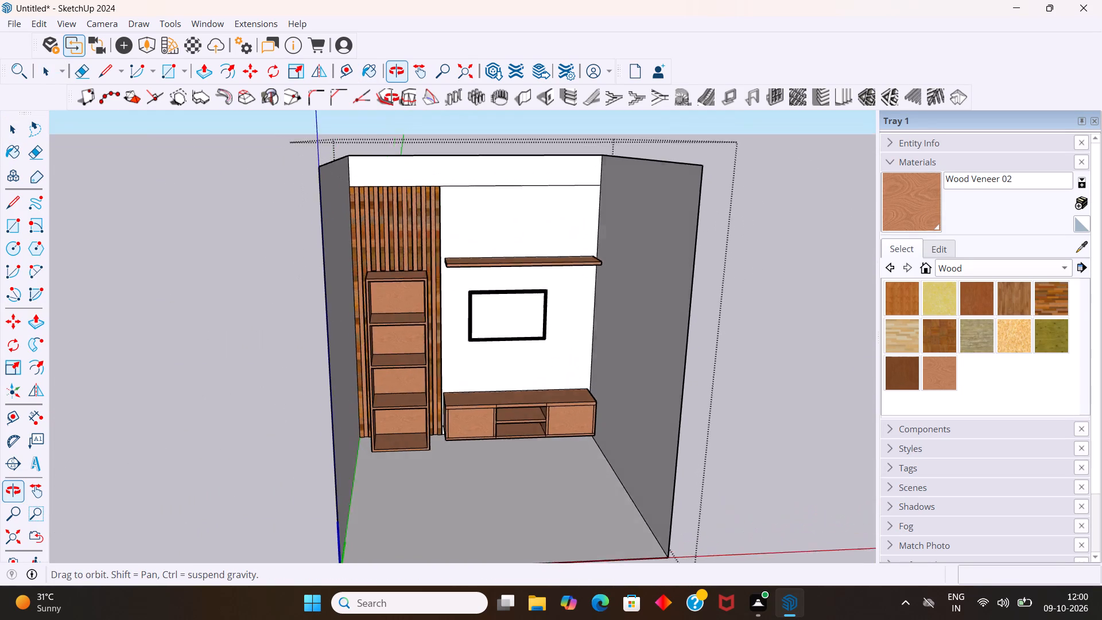
{"action": "middle_click_drag", "start_coordinate": [391, 98], "coordinate": [391, 98]}
{"action": "scroll", "coordinate": [397, 218], "scroll_direction": "up", "scroll_amount": 11}
{"action": "scroll", "coordinate": [428, 228], "scroll_direction": "down", "scroll_amount": 6}
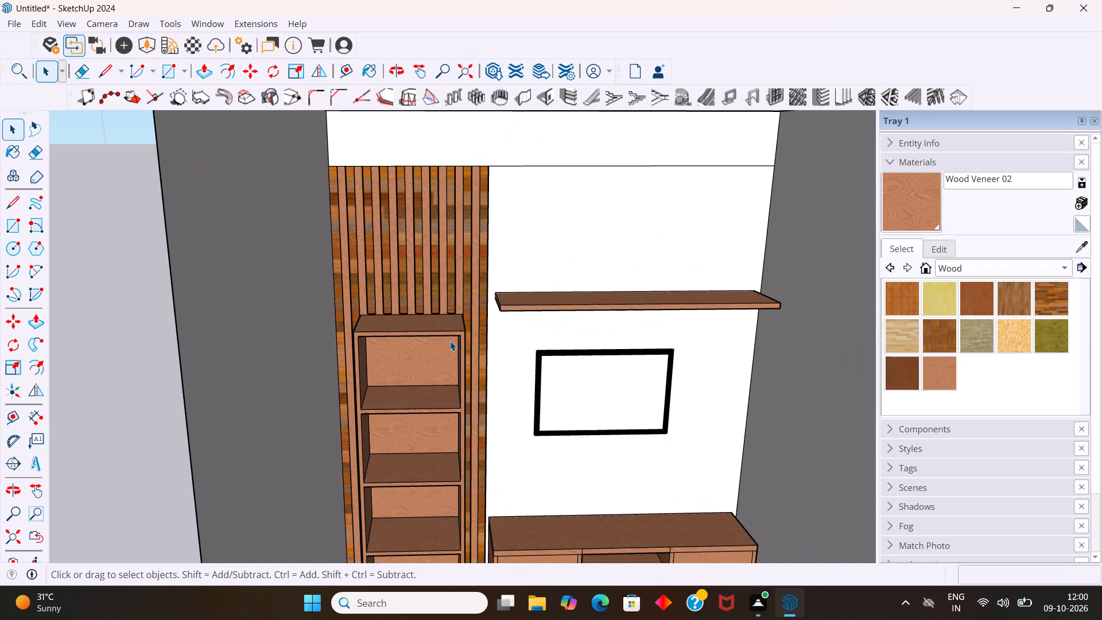
{"action": "middle_click_drag", "start_coordinate": [459, 375], "coordinate": [456, 344]}
{"action": "scroll", "coordinate": [455, 341], "scroll_direction": "down", "scroll_amount": 8}
{"action": "scroll", "coordinate": [467, 472], "scroll_direction": "up", "scroll_amount": 6}
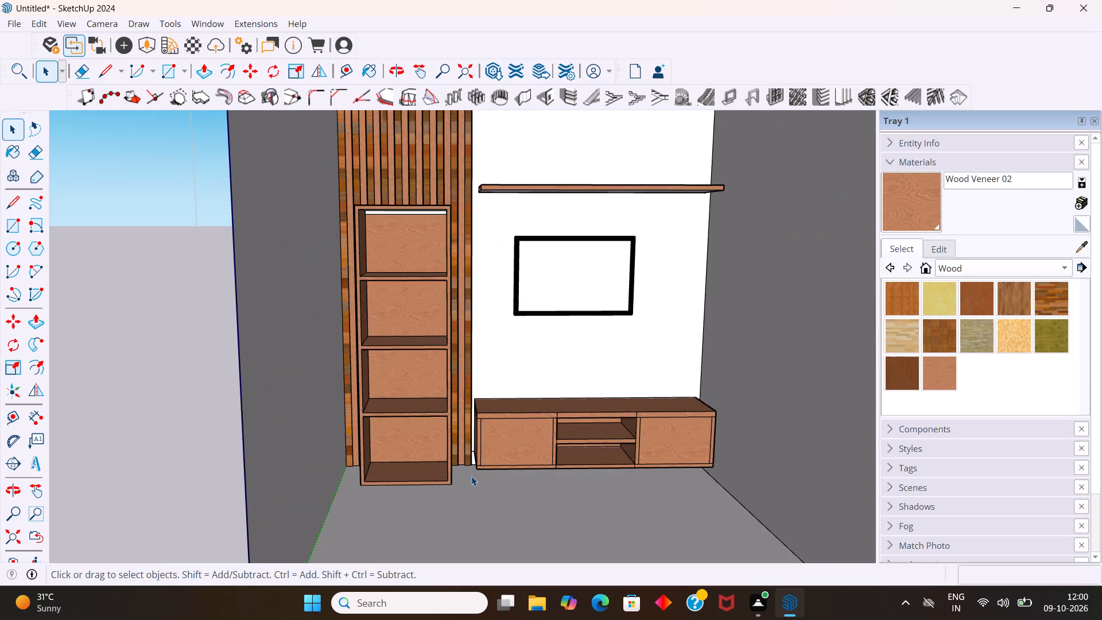
{"action": "middle_click_drag", "start_coordinate": [471, 476], "coordinate": [478, 409]}
Paint the TV frame's slat-facing side edge and top edge with black Color M09 from the Colors collection.
{"action": "scroll", "coordinate": [488, 395], "scroll_direction": "up", "scroll_amount": 4}
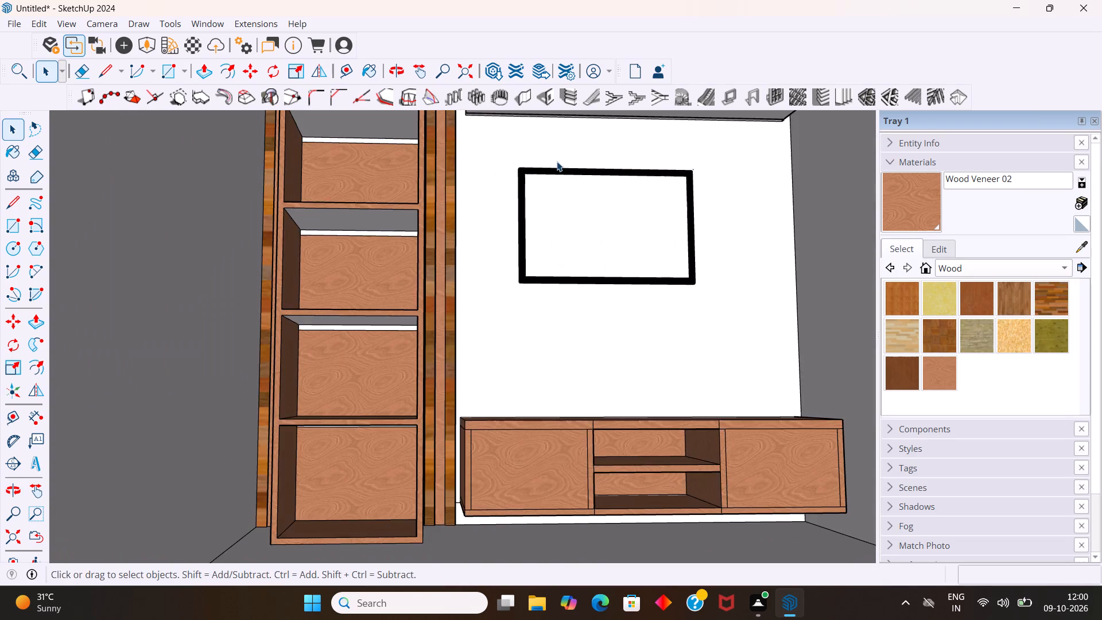
{"action": "scroll", "coordinate": [557, 161], "scroll_direction": "up", "scroll_amount": 4}
{"action": "middle_click_drag", "start_coordinate": [554, 158], "coordinate": [547, 227]}
{"action": "scroll", "coordinate": [529, 155], "scroll_direction": "up", "scroll_amount": 5}
{"action": "middle_click_drag", "start_coordinate": [530, 150], "coordinate": [512, 357]}
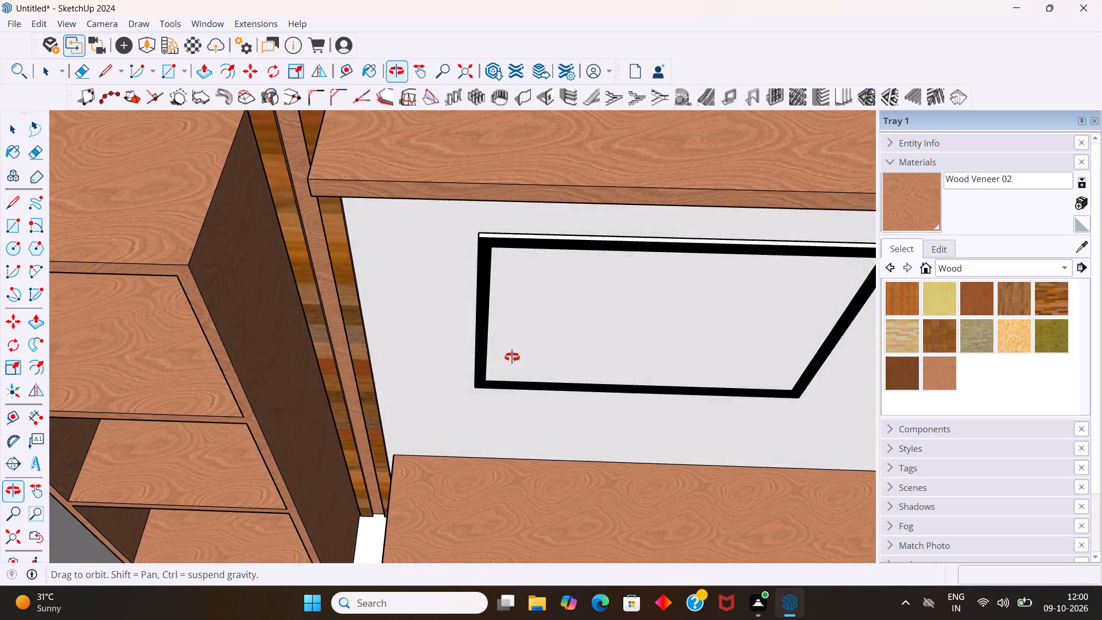
{"action": "middle_click_drag", "start_coordinate": [512, 357], "coordinate": [511, 347]}
{"action": "middle_click_drag", "start_coordinate": [510, 338], "coordinate": [509, 328]}
{"action": "scroll", "coordinate": [465, 195], "scroll_direction": "up", "scroll_amount": 9}
{"action": "middle_click_drag", "start_coordinate": [467, 179], "coordinate": [467, 195]}
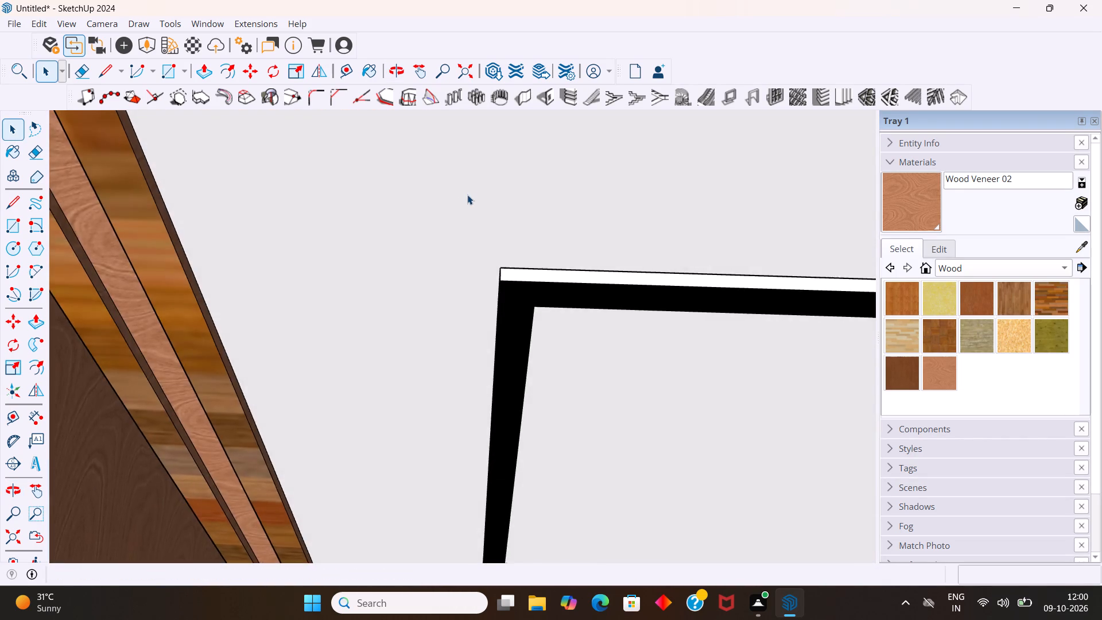
{"action": "scroll", "coordinate": [467, 193], "scroll_direction": "up", "scroll_amount": 5}
{"action": "middle_click_drag", "start_coordinate": [471, 196], "coordinate": [977, 261]}
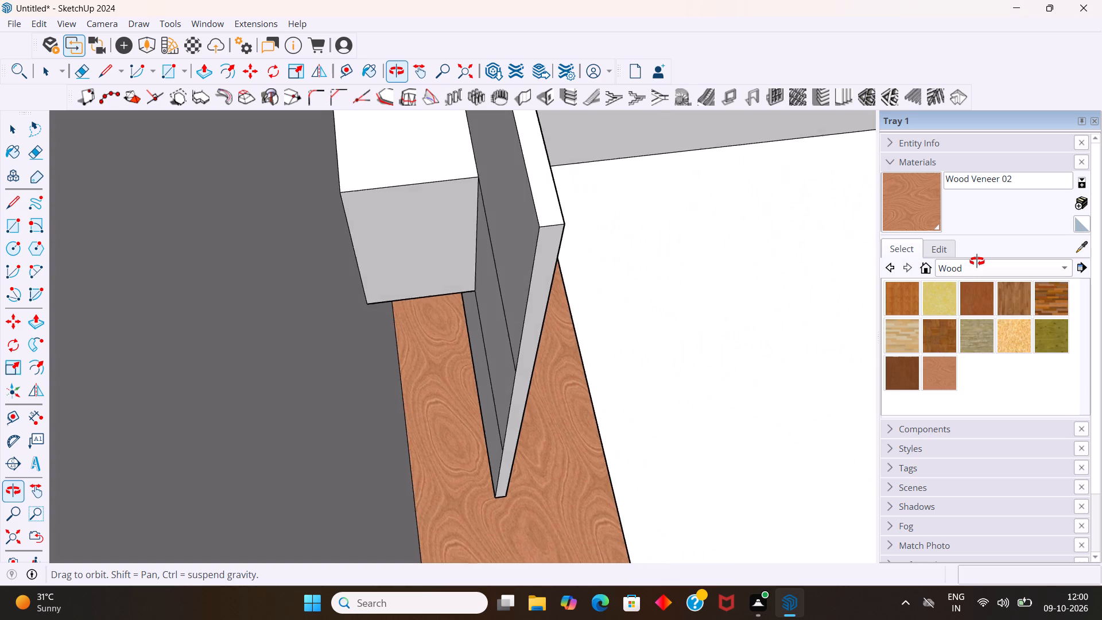
{"action": "middle_click_drag", "start_coordinate": [977, 261], "coordinate": [880, 249]}
{"action": "middle_click", "coordinate": [880, 249]}
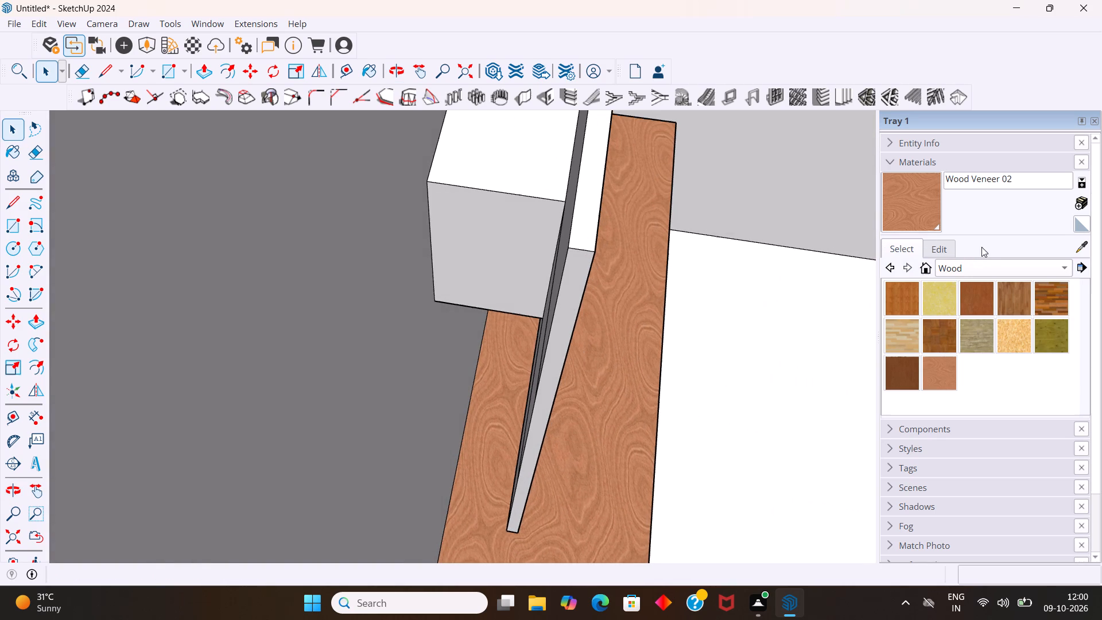
{"action": "left_click", "coordinate": [990, 268]}
{"action": "left_click", "coordinate": [905, 121]}
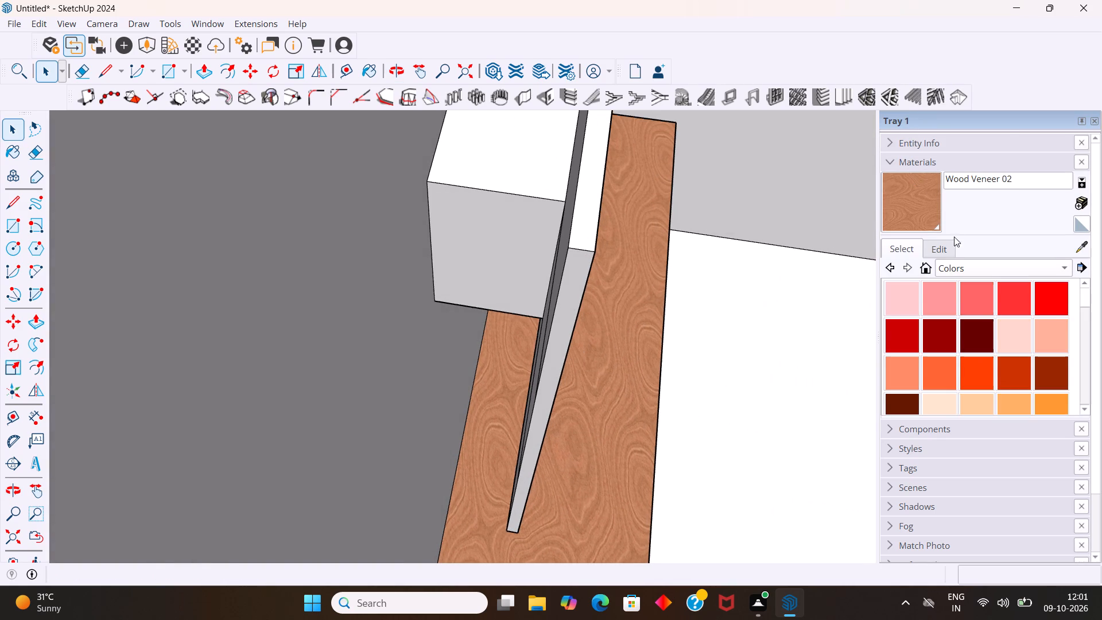
{"action": "scroll", "coordinate": [954, 250], "scroll_direction": "down", "scroll_amount": 16}
{"action": "scroll", "coordinate": [938, 262], "scroll_direction": "down", "scroll_amount": 6}
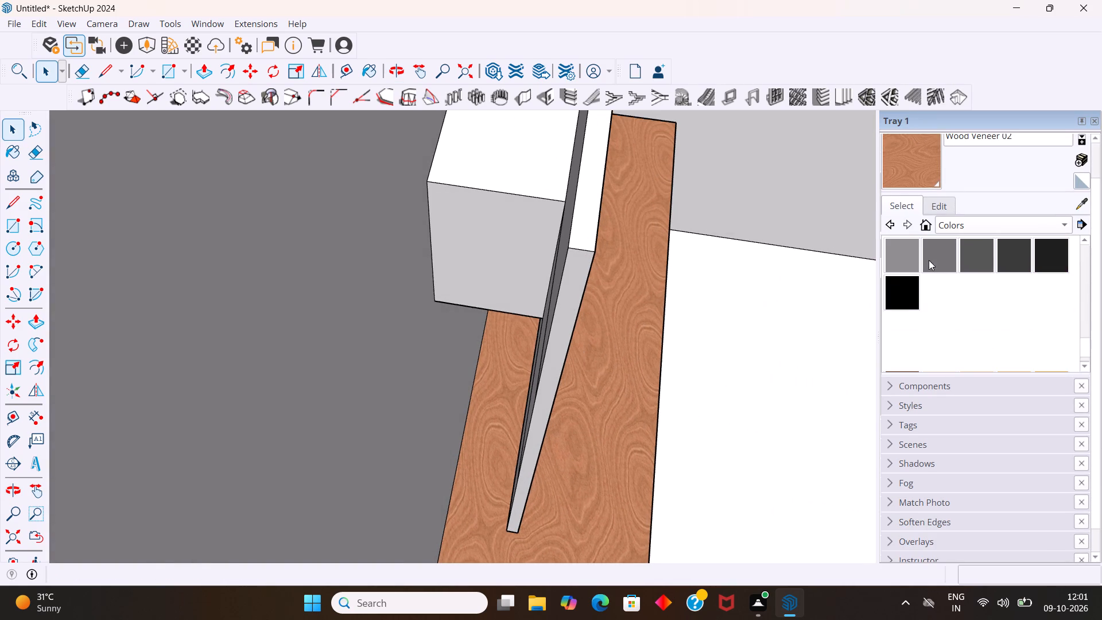
{"action": "left_click", "coordinate": [903, 294]}
{"action": "left_click", "coordinate": [573, 282]}
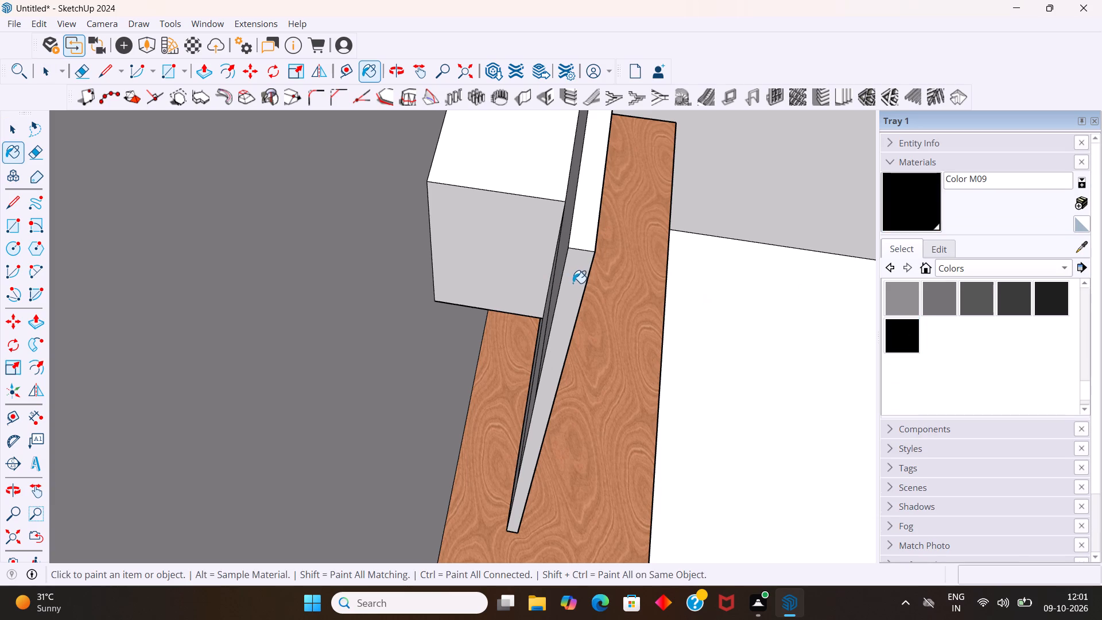
{"action": "left_click", "coordinate": [579, 231]}
{"action": "scroll", "coordinate": [584, 227], "scroll_direction": "down", "scroll_amount": 10}
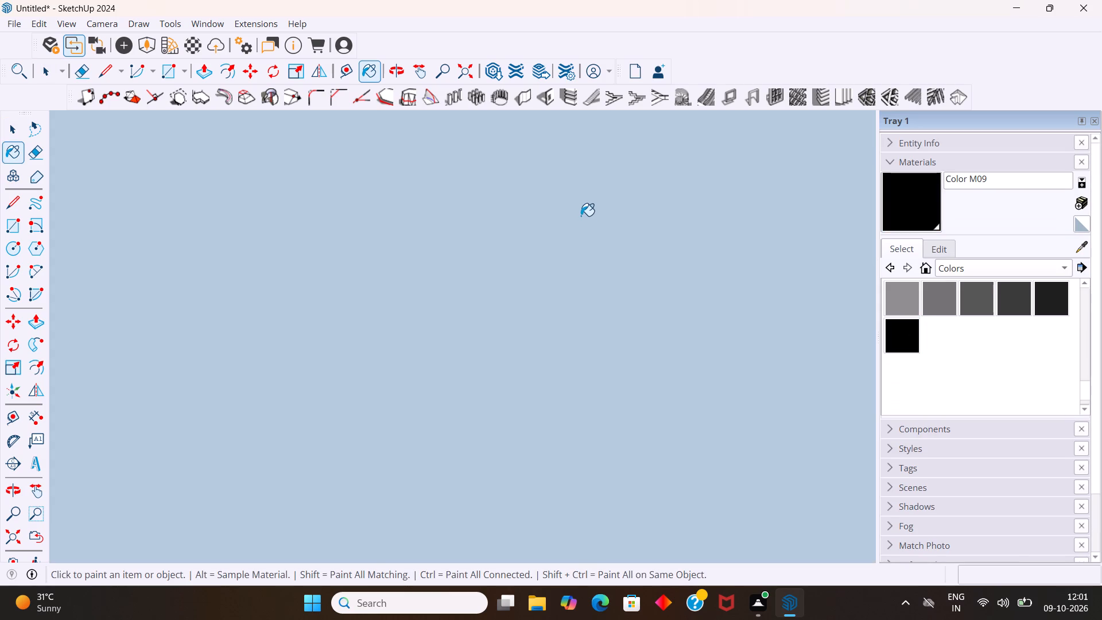
{"action": "key", "text": "space"}
Paint the TV frame's side edge facing away from the slats with Color M09.
{"action": "scroll", "coordinate": [573, 229], "scroll_direction": "down", "scroll_amount": 12}
{"action": "middle_click_drag", "start_coordinate": [601, 275], "coordinate": [835, 225]}
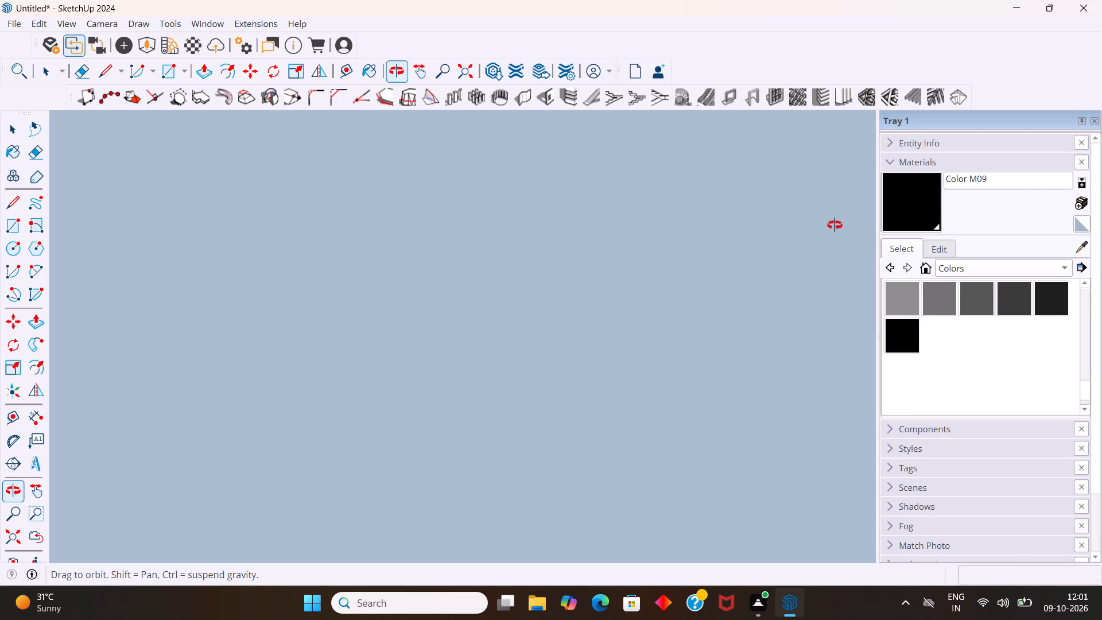
{"action": "middle_click_drag", "start_coordinate": [835, 225], "coordinate": [810, 128]}
{"action": "scroll", "coordinate": [633, 200], "scroll_direction": "down", "scroll_amount": 6}
{"action": "scroll", "coordinate": [491, 242], "scroll_direction": "down", "scroll_amount": 6}
{"action": "scroll", "coordinate": [321, 241], "scroll_direction": "down", "scroll_amount": 4}
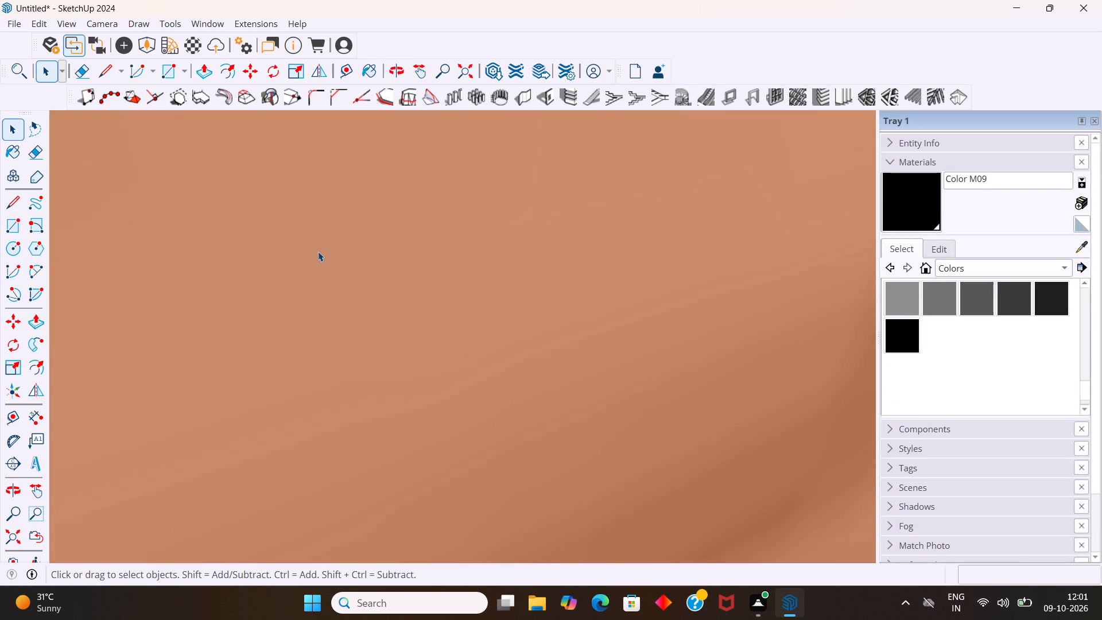
{"action": "scroll", "coordinate": [318, 251], "scroll_direction": "down", "scroll_amount": 17}
{"action": "scroll", "coordinate": [251, 238], "scroll_direction": "down", "scroll_amount": 18}
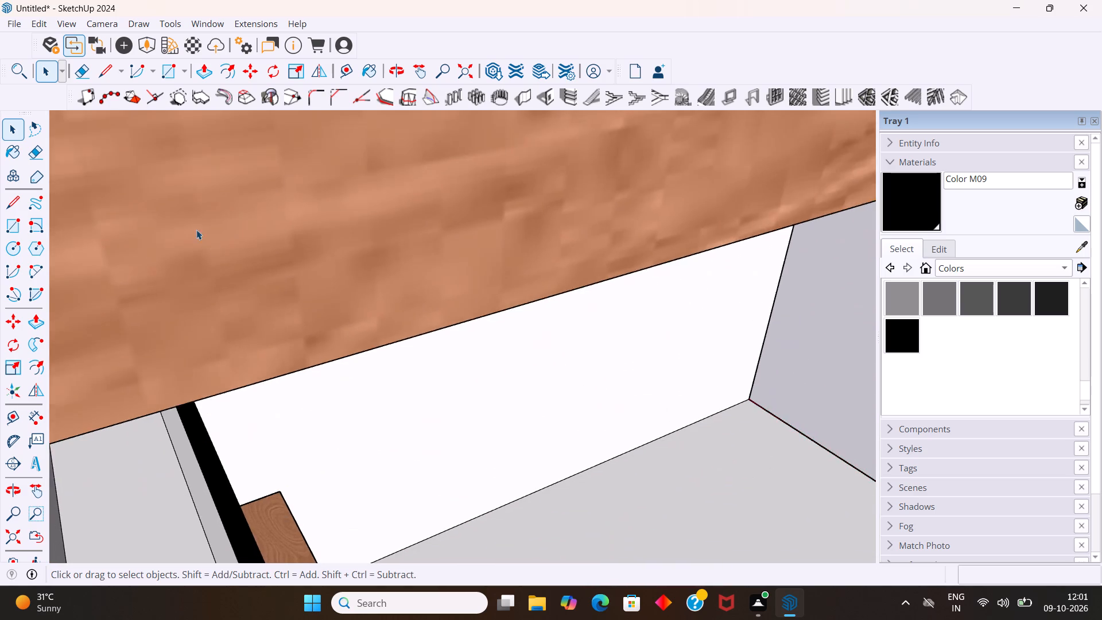
{"action": "middle_click_drag", "start_coordinate": [333, 374], "coordinate": [153, 244]}
{"action": "scroll", "coordinate": [160, 241], "scroll_direction": "down", "scroll_amount": 8}
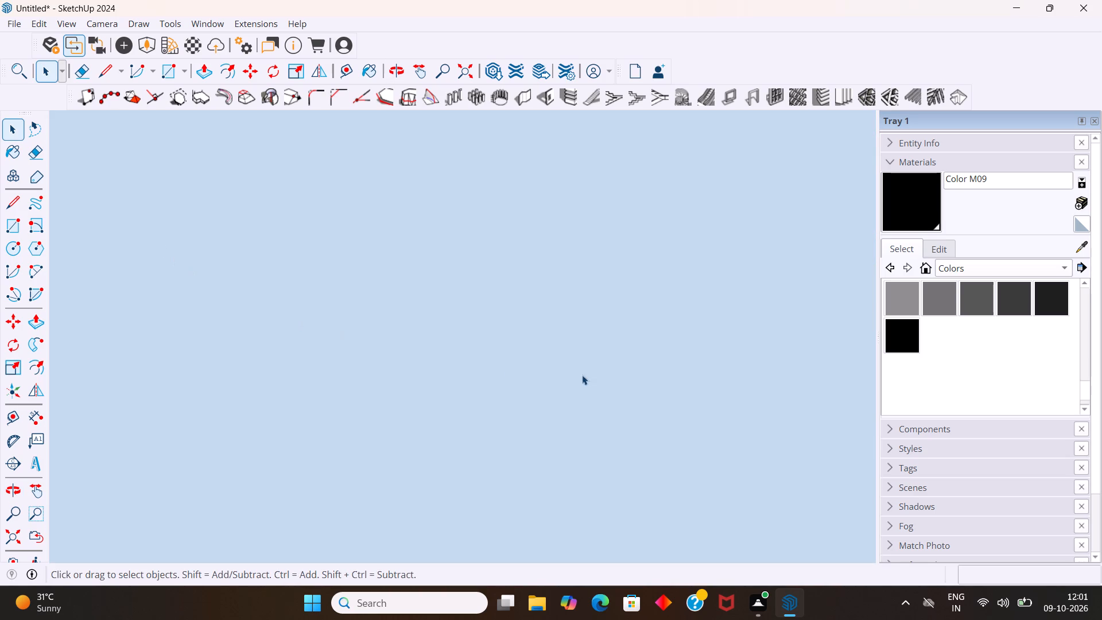
{"action": "middle_click_drag", "start_coordinate": [680, 347], "coordinate": [495, 239]}
{"action": "scroll", "coordinate": [496, 241], "scroll_direction": "down", "scroll_amount": 17}
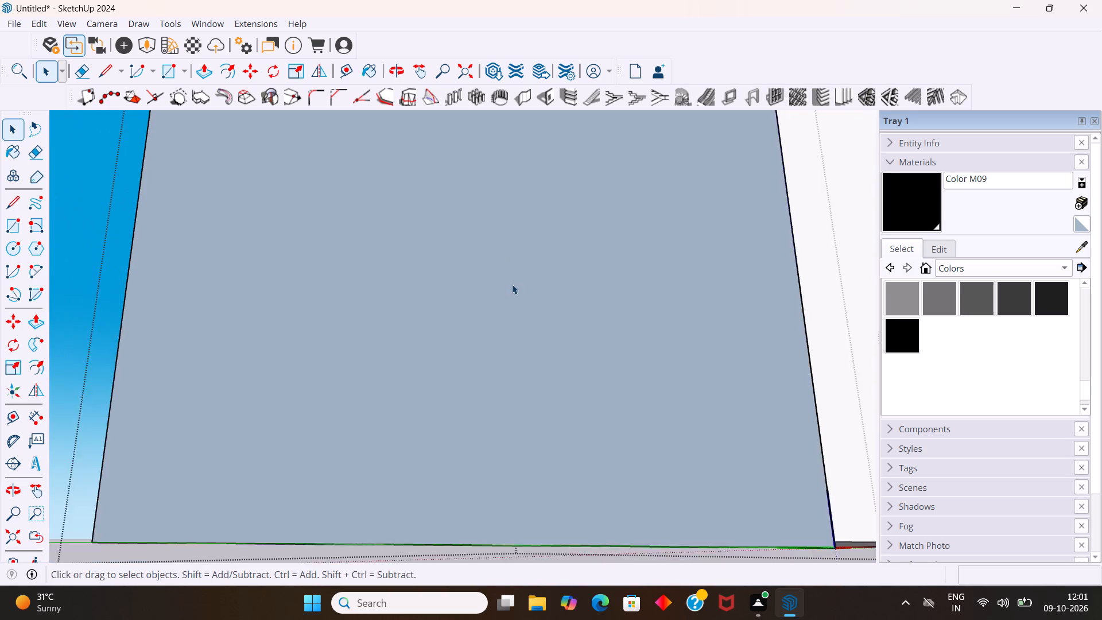
{"action": "scroll", "coordinate": [512, 284], "scroll_direction": "down", "scroll_amount": 6}
{"action": "scroll", "coordinate": [669, 299], "scroll_direction": "down", "scroll_amount": 1}
{"action": "middle_click_drag", "start_coordinate": [670, 297], "coordinate": [453, 343]}
{"action": "scroll", "coordinate": [496, 259], "scroll_direction": "up", "scroll_amount": 8}
{"action": "middle_click_drag", "start_coordinate": [507, 245], "coordinate": [504, 195]}
{"action": "scroll", "coordinate": [507, 222], "scroll_direction": "up", "scroll_amount": 10}
{"action": "middle_click_drag", "start_coordinate": [475, 180], "coordinate": [550, 442]}
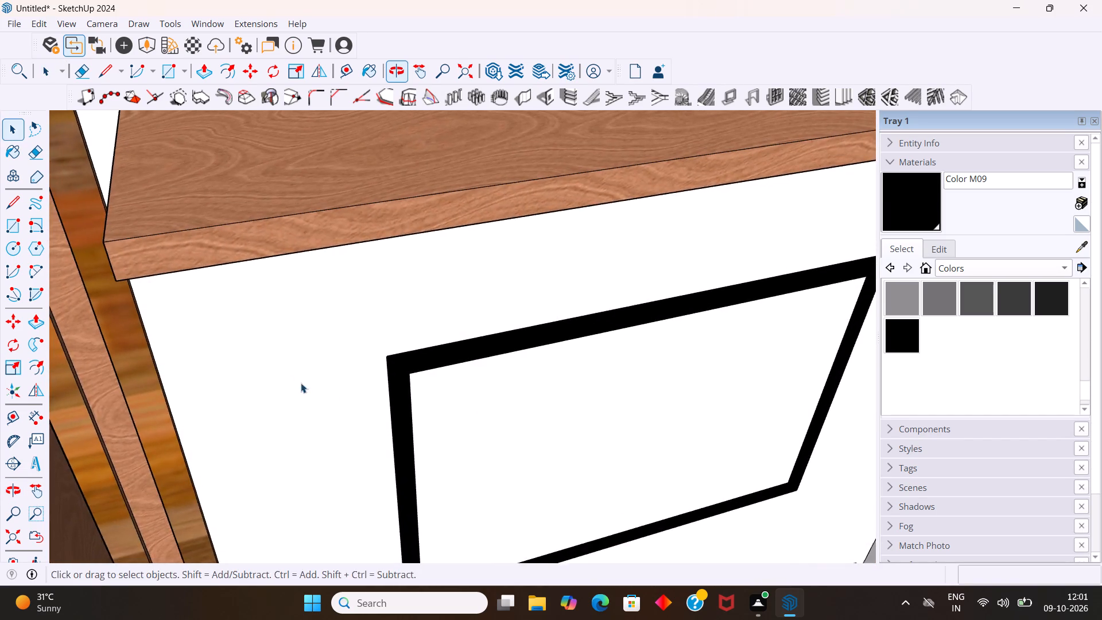
{"action": "scroll", "coordinate": [280, 374], "scroll_direction": "up", "scroll_amount": 5}
{"action": "middle_click_drag", "start_coordinate": [300, 378], "coordinate": [418, 367]}
{"action": "scroll", "coordinate": [379, 343], "scroll_direction": "down", "scroll_amount": 6}
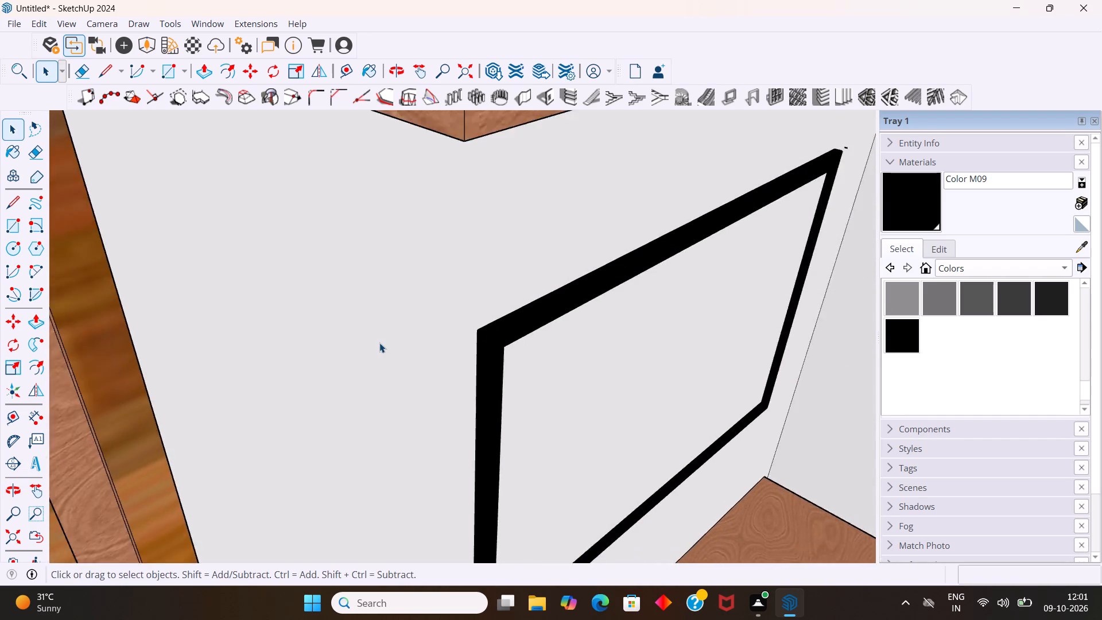
{"action": "scroll", "coordinate": [371, 338], "scroll_direction": "down", "scroll_amount": 6}
{"action": "middle_click_drag", "start_coordinate": [583, 348], "coordinate": [542, 272]}
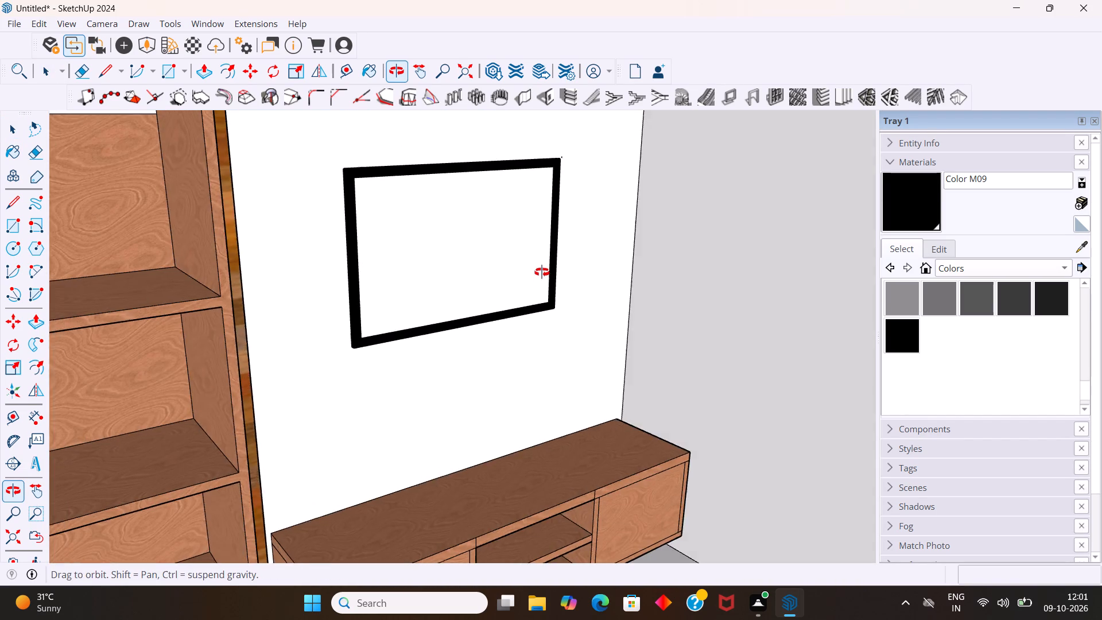
{"action": "middle_click_drag", "start_coordinate": [542, 272], "coordinate": [545, 272]}
{"action": "scroll", "coordinate": [597, 175], "scroll_direction": "up", "scroll_amount": 6}
{"action": "middle_click_drag", "start_coordinate": [597, 184], "coordinate": [235, 178]}
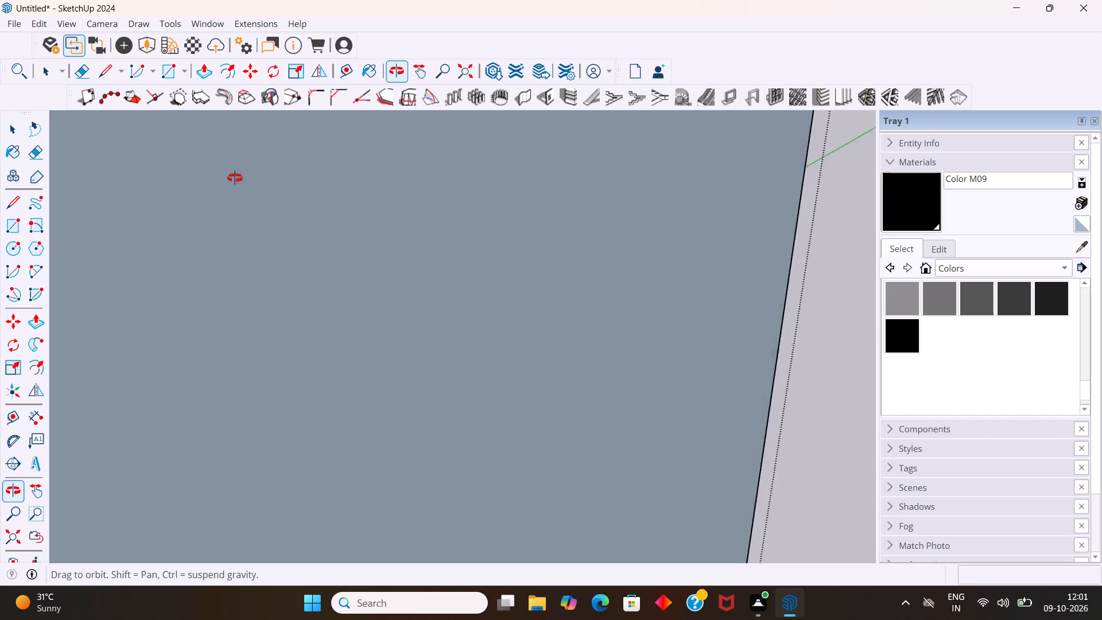
{"action": "middle_click_drag", "start_coordinate": [235, 178], "coordinate": [379, 241]}
{"action": "scroll", "coordinate": [506, 259], "scroll_direction": "up", "scroll_amount": 6}
{"action": "middle_click_drag", "start_coordinate": [548, 246], "coordinate": [447, 327]}
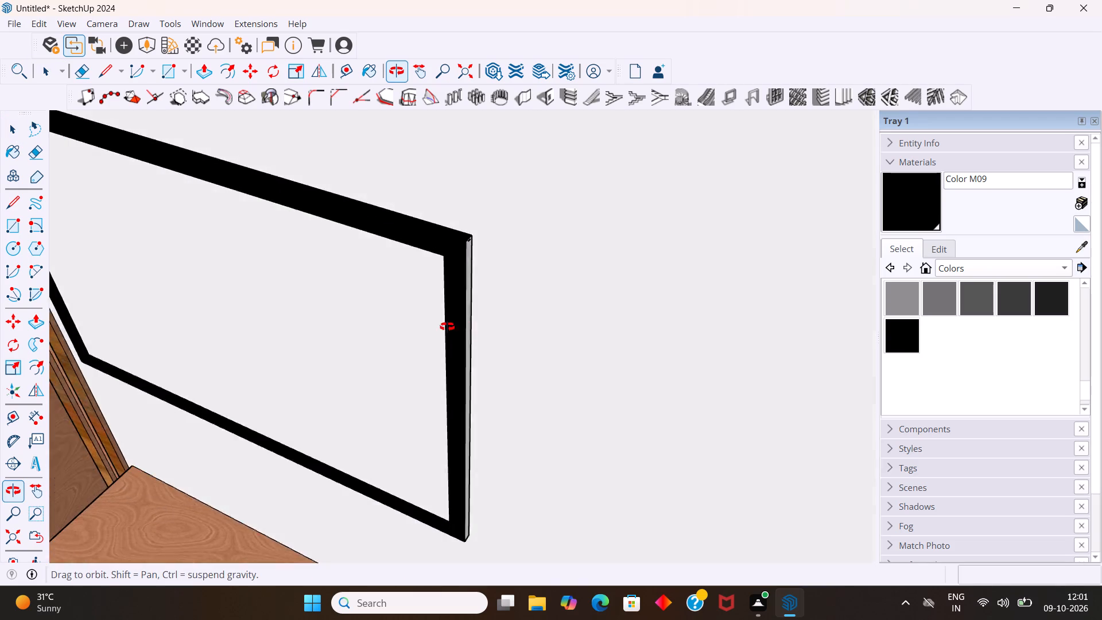
{"action": "middle_click_drag", "start_coordinate": [447, 327], "coordinate": [392, 314]}
{"action": "scroll", "coordinate": [476, 268], "scroll_direction": "up", "scroll_amount": 7}
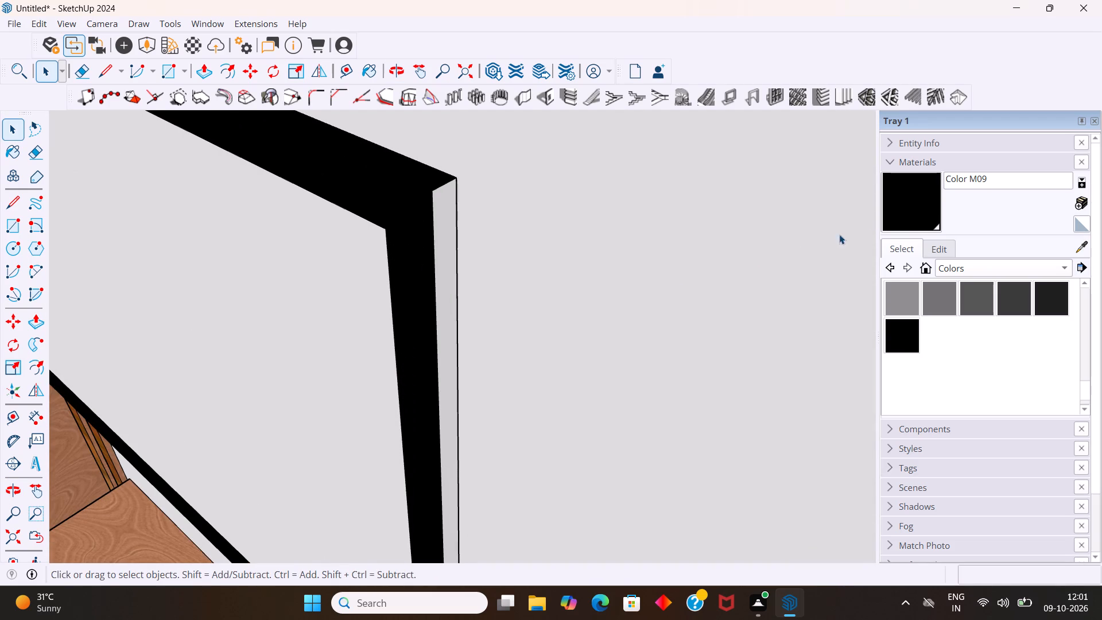
{"action": "scroll", "coordinate": [914, 202], "scroll_direction": "up", "scroll_amount": 1}
{"action": "left_click", "coordinate": [914, 196]}
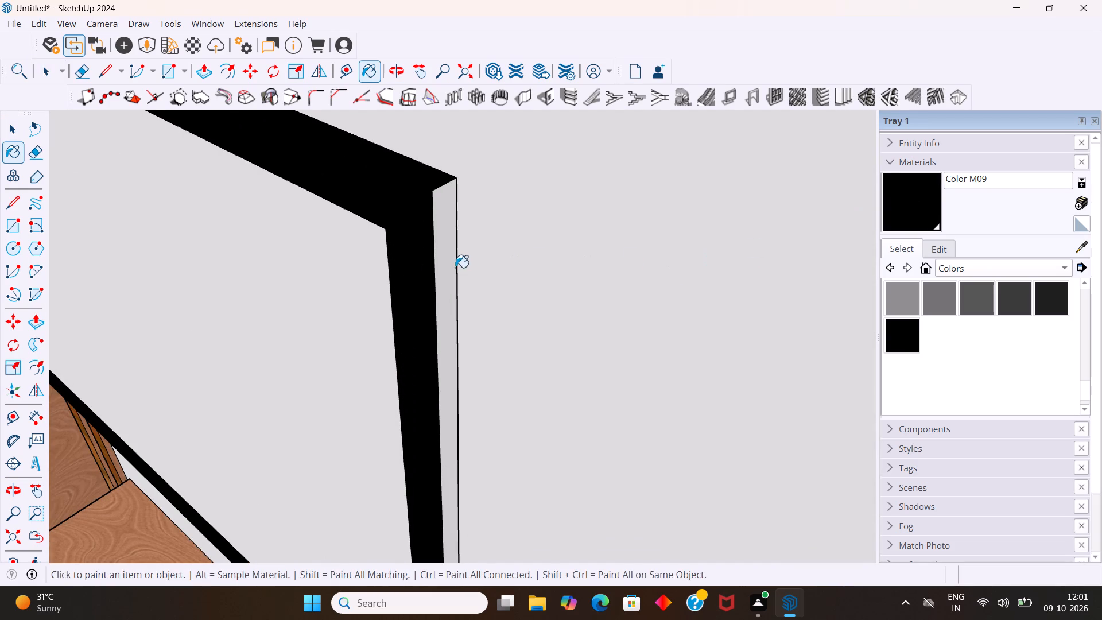
{"action": "left_click", "coordinate": [446, 272]}
Paint the bottom edge of the TV frame with Color M09.
{"action": "scroll", "coordinate": [461, 309], "scroll_direction": "down", "scroll_amount": 11}
{"action": "middle_click_drag", "start_coordinate": [432, 350], "coordinate": [463, 330]}
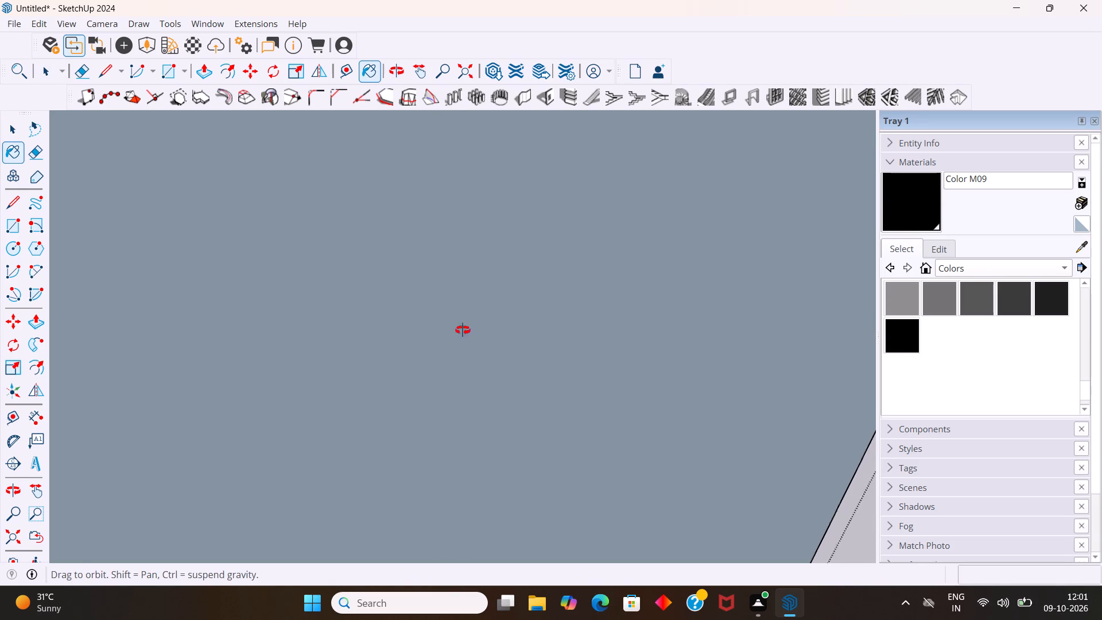
{"action": "middle_click_drag", "start_coordinate": [463, 330], "coordinate": [666, 225]}
{"action": "scroll", "coordinate": [650, 224], "scroll_direction": "down", "scroll_amount": 5}
{"action": "scroll", "coordinate": [346, 311], "scroll_direction": "down", "scroll_amount": 4}
{"action": "middle_click_drag", "start_coordinate": [317, 309], "coordinate": [342, 282]}
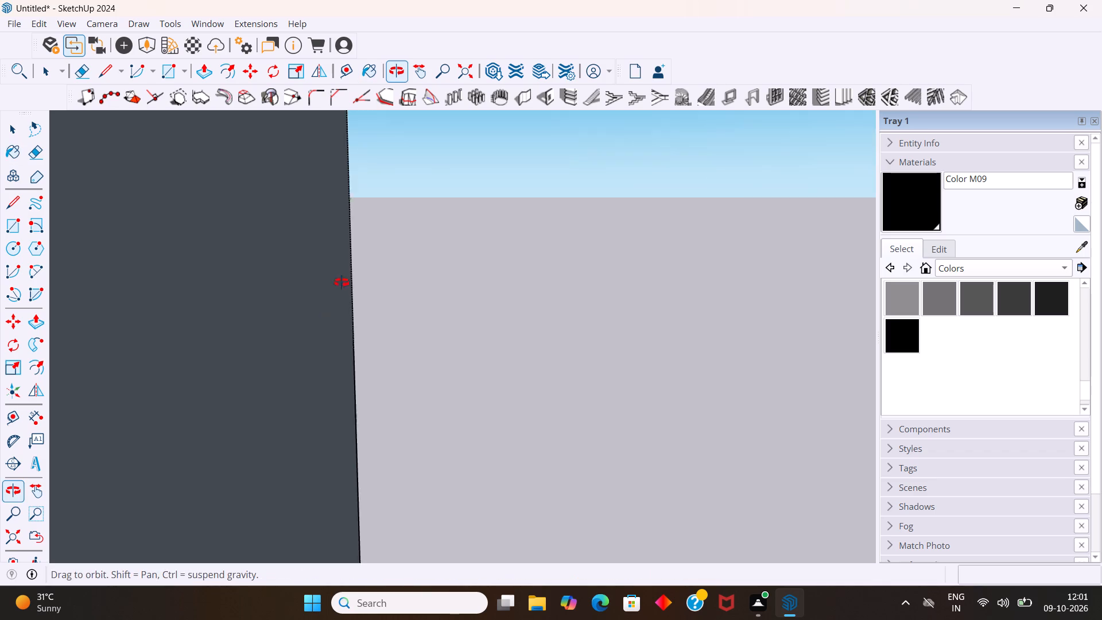
{"action": "middle_click_drag", "start_coordinate": [342, 282], "coordinate": [346, 281]}
{"action": "scroll", "coordinate": [342, 277], "scroll_direction": "down", "scroll_amount": 18}
{"action": "scroll", "coordinate": [220, 293], "scroll_direction": "down", "scroll_amount": 8}
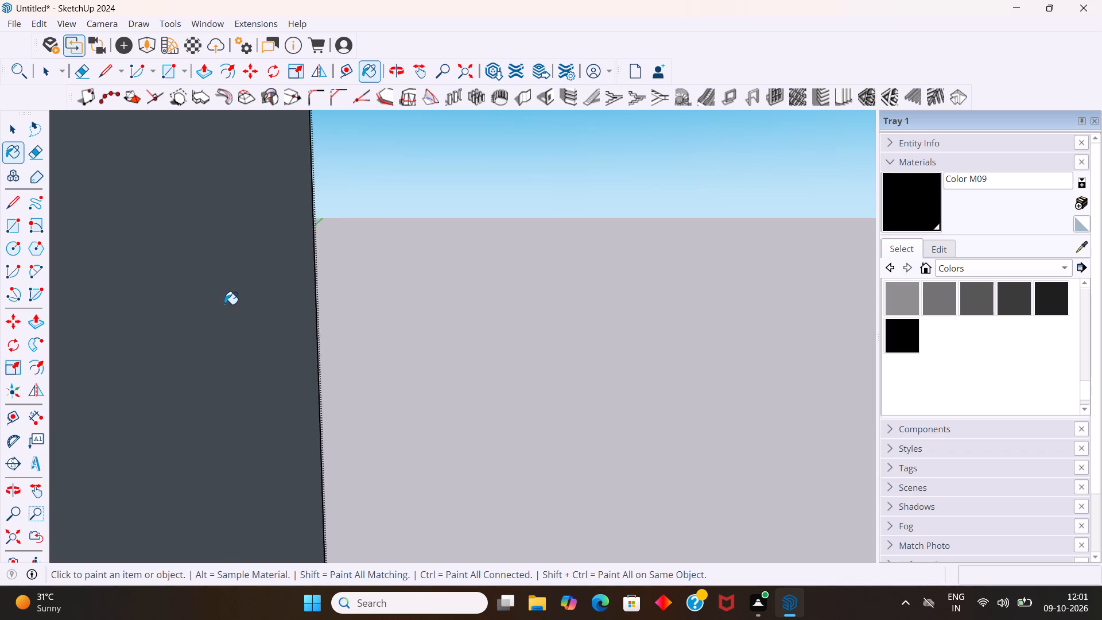
{"action": "scroll", "coordinate": [224, 304], "scroll_direction": "down", "scroll_amount": 20}
{"action": "scroll", "coordinate": [224, 304], "scroll_direction": "down", "scroll_amount": 6}
{"action": "scroll", "coordinate": [230, 489], "scroll_direction": "up", "scroll_amount": 4}
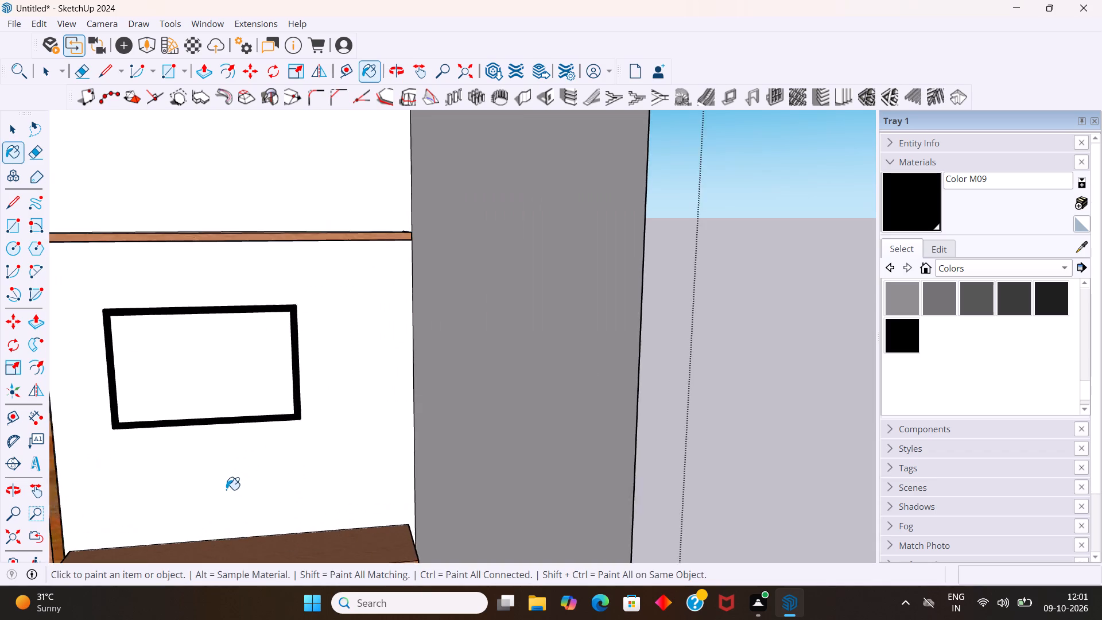
{"action": "scroll", "coordinate": [226, 490], "scroll_direction": "up", "scroll_amount": 4}
{"action": "middle_click_drag", "start_coordinate": [220, 467], "coordinate": [264, 350]}
{"action": "scroll", "coordinate": [242, 380], "scroll_direction": "up", "scroll_amount": 5}
{"action": "middle_click_drag", "start_coordinate": [219, 414], "coordinate": [226, 384]}
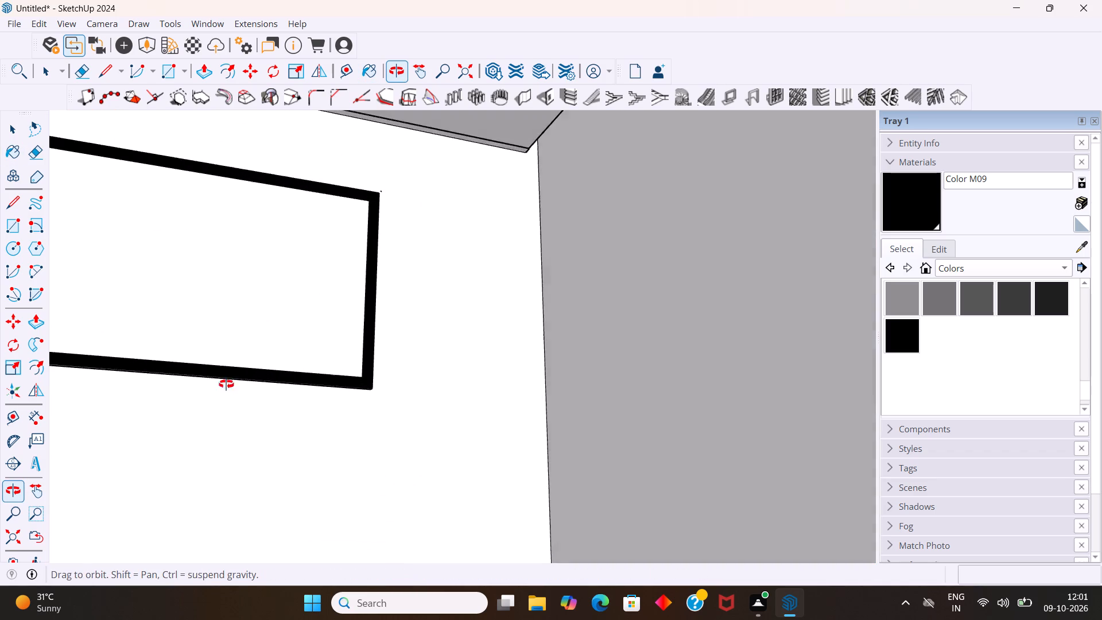
{"action": "middle_click_drag", "start_coordinate": [226, 384], "coordinate": [249, 256]}
{"action": "middle_click_drag", "start_coordinate": [250, 347], "coordinate": [246, 466]}
{"action": "scroll", "coordinate": [247, 456], "scroll_direction": "down", "scroll_amount": 11}
{"action": "middle_click_drag", "start_coordinate": [415, 336], "coordinate": [355, 416]}
{"action": "scroll", "coordinate": [342, 400], "scroll_direction": "down", "scroll_amount": 8}
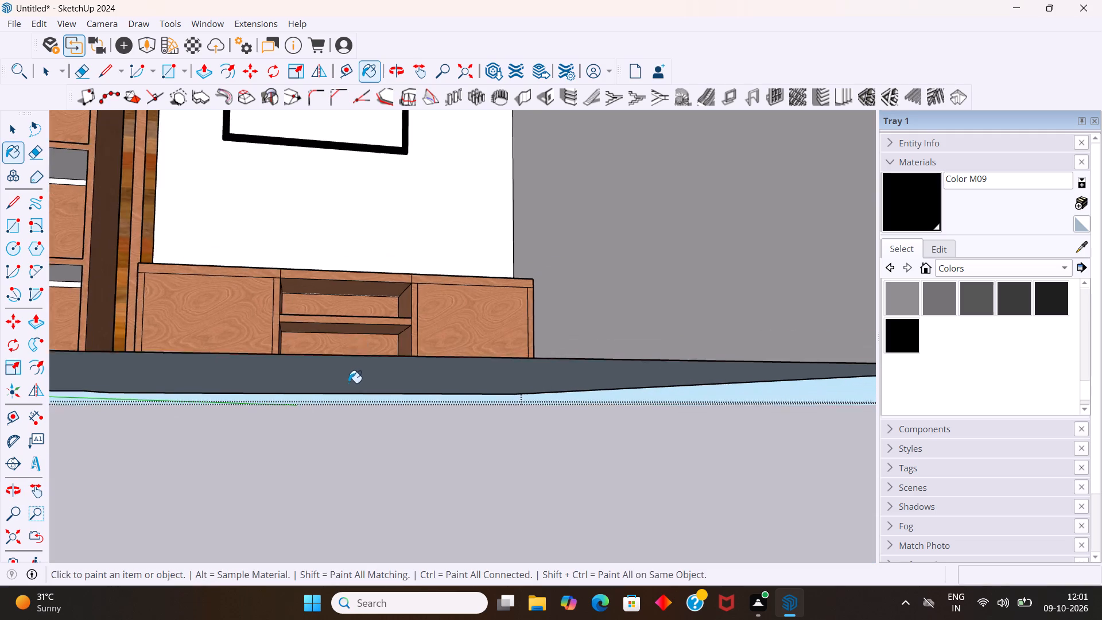
{"action": "scroll", "coordinate": [348, 383], "scroll_direction": "down", "scroll_amount": 2}
{"action": "scroll", "coordinate": [348, 135], "scroll_direction": "up", "scroll_amount": 12}
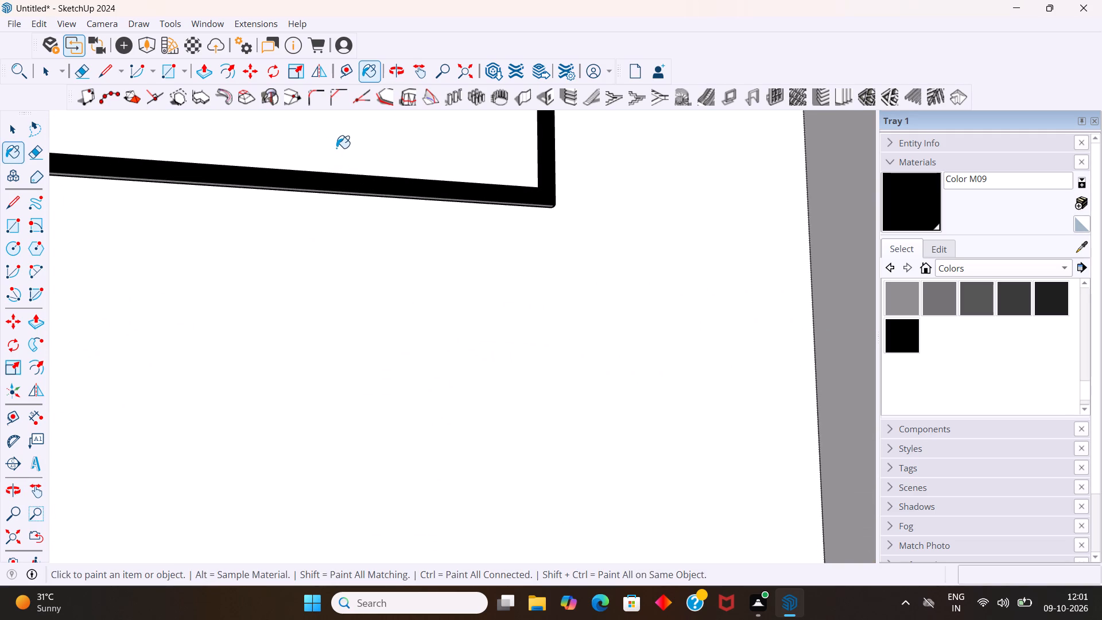
{"action": "middle_click_drag", "start_coordinate": [329, 153], "coordinate": [625, 130]}
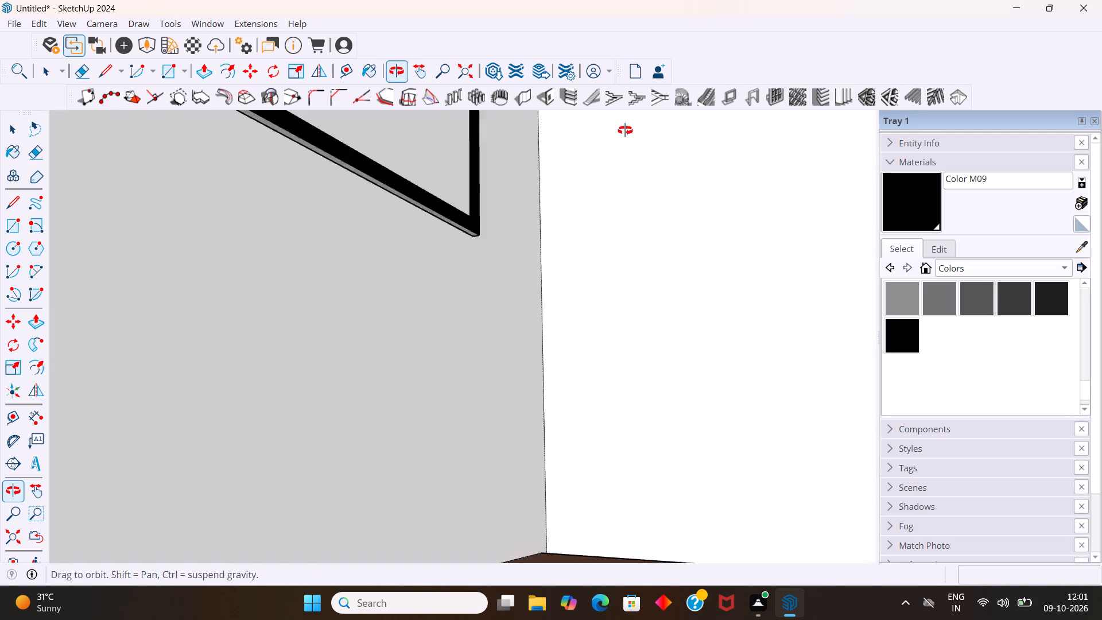
{"action": "middle_click_drag", "start_coordinate": [625, 130], "coordinate": [645, 134]}
{"action": "scroll", "coordinate": [443, 174], "scroll_direction": "up", "scroll_amount": 5}
{"action": "middle_click_drag", "start_coordinate": [368, 223], "coordinate": [467, 173]}
{"action": "scroll", "coordinate": [467, 173], "scroll_direction": "up", "scroll_amount": 1}
{"action": "middle_click_drag", "start_coordinate": [368, 217], "coordinate": [431, 216]}
{"action": "left_click", "coordinate": [423, 210]}
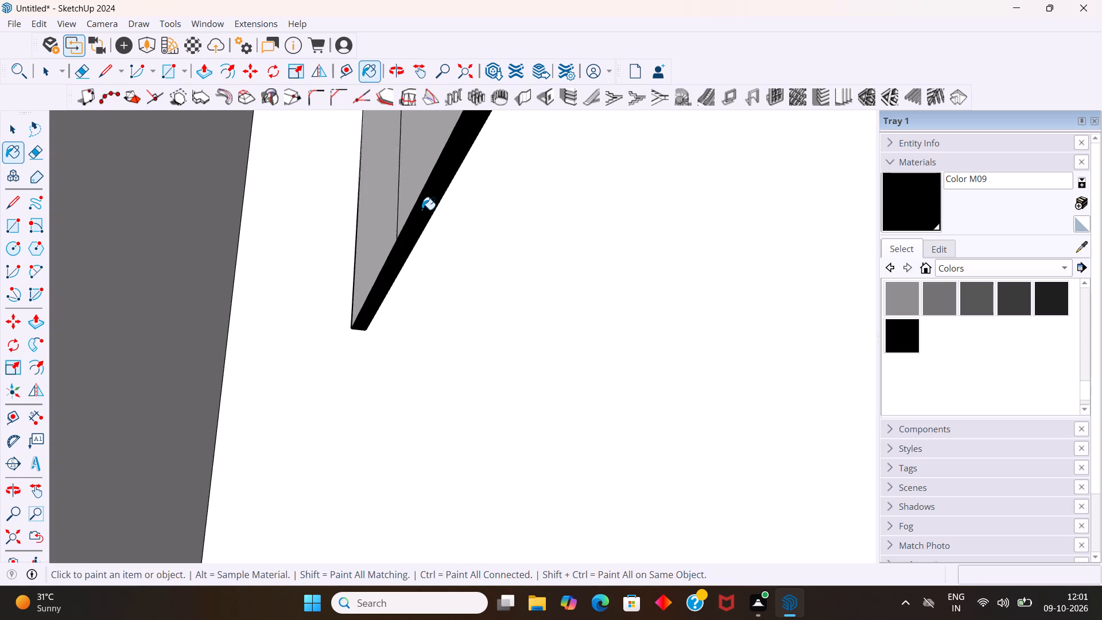
Examine the black TV frame and the whole room model, including the slat panel, shelving unit, floating shelf and TV cabinet.
{"action": "key", "text": "space"}
{"action": "scroll", "coordinate": [398, 176], "scroll_direction": "down", "scroll_amount": 6}
{"action": "middle_click_drag", "start_coordinate": [439, 255], "coordinate": [432, 255]}
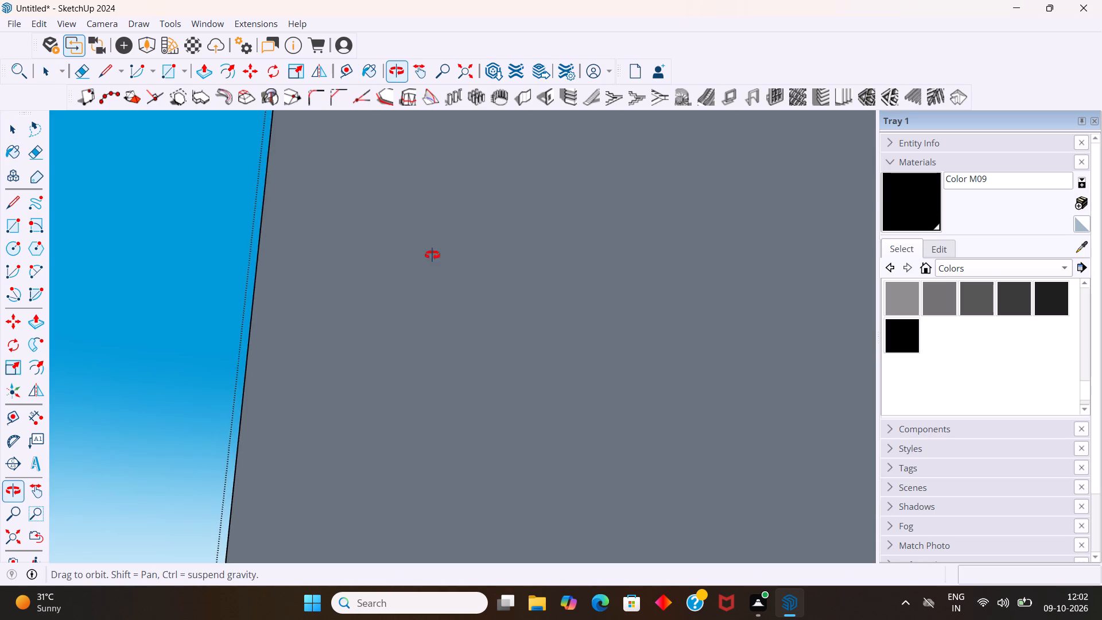
{"action": "middle_click_drag", "start_coordinate": [432, 255], "coordinate": [289, 241]}
{"action": "scroll", "coordinate": [288, 241], "scroll_direction": "down", "scroll_amount": 5}
{"action": "middle_click_drag", "start_coordinate": [618, 251], "coordinate": [490, 263]}
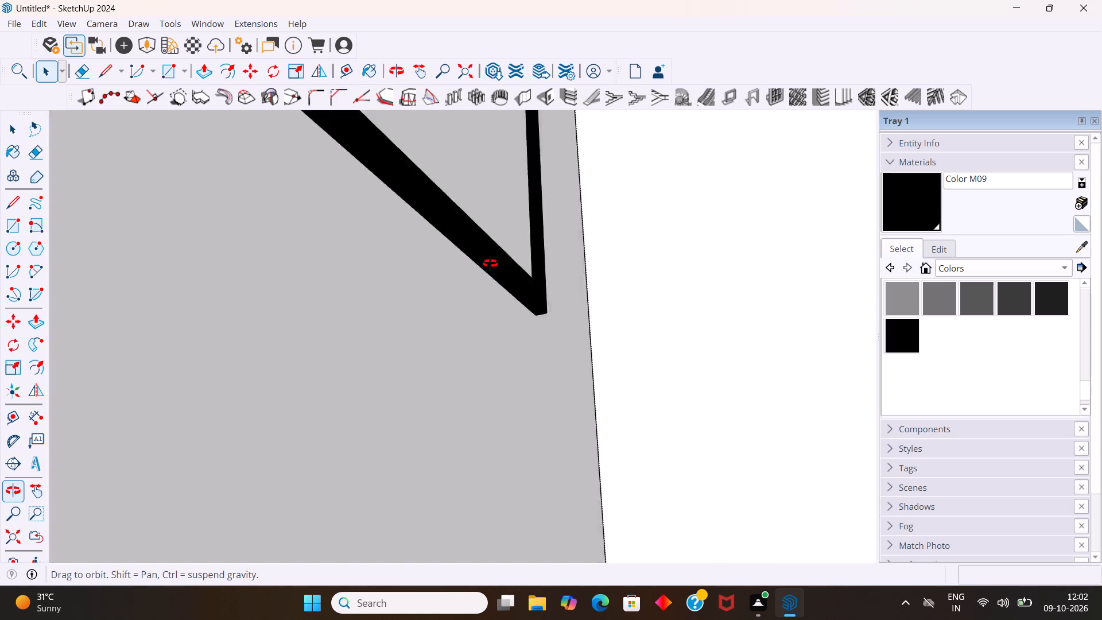
{"action": "middle_click_drag", "start_coordinate": [490, 263], "coordinate": [388, 280]}
{"action": "scroll", "coordinate": [372, 277], "scroll_direction": "down", "scroll_amount": 17}
{"action": "middle_click_drag", "start_coordinate": [435, 255], "coordinate": [337, 332]}
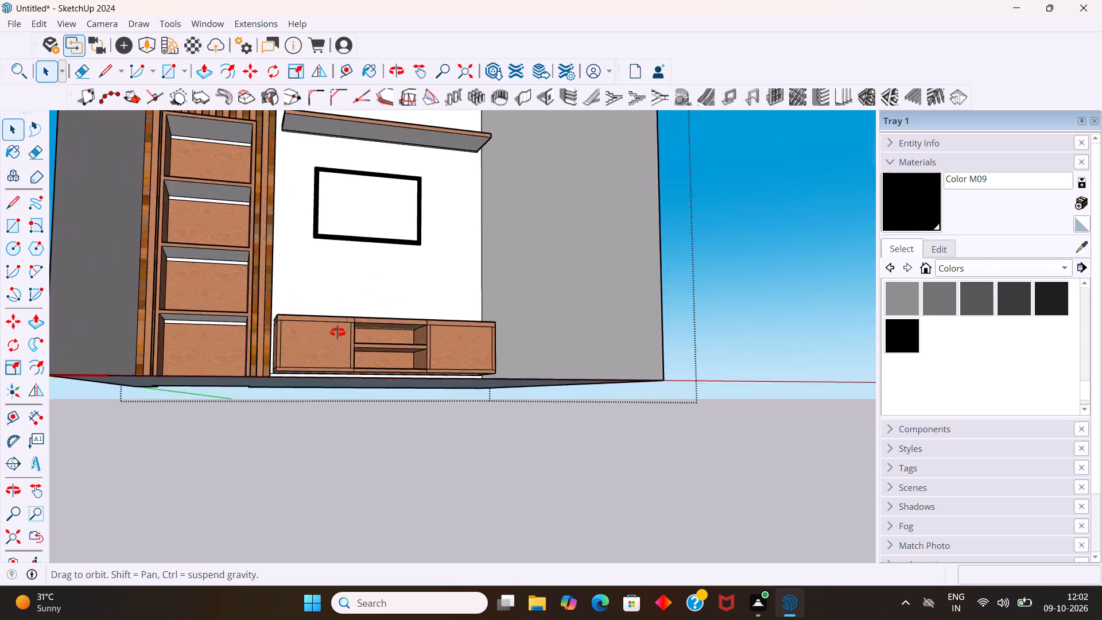
{"action": "middle_click_drag", "start_coordinate": [337, 332], "coordinate": [305, 352]}
{"action": "scroll", "coordinate": [319, 308], "scroll_direction": "down", "scroll_amount": 14}
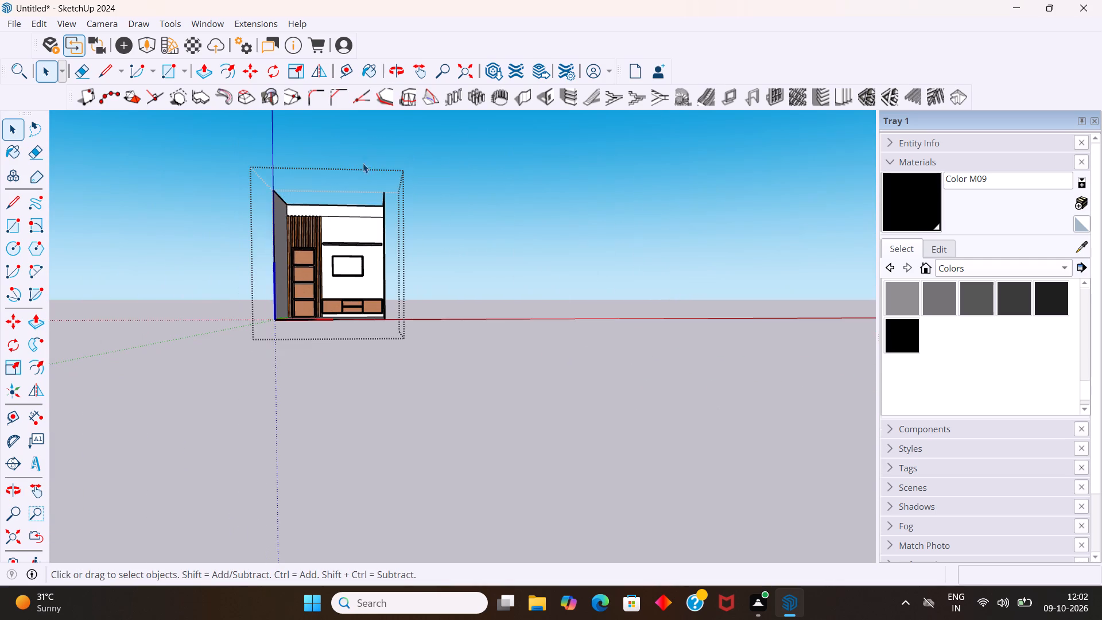
{"action": "scroll", "coordinate": [362, 144], "scroll_direction": "up", "scroll_amount": 6}
{"action": "middle_click_drag", "start_coordinate": [336, 208], "coordinate": [340, 266]}
{"action": "scroll", "coordinate": [348, 272], "scroll_direction": "up", "scroll_amount": 5}
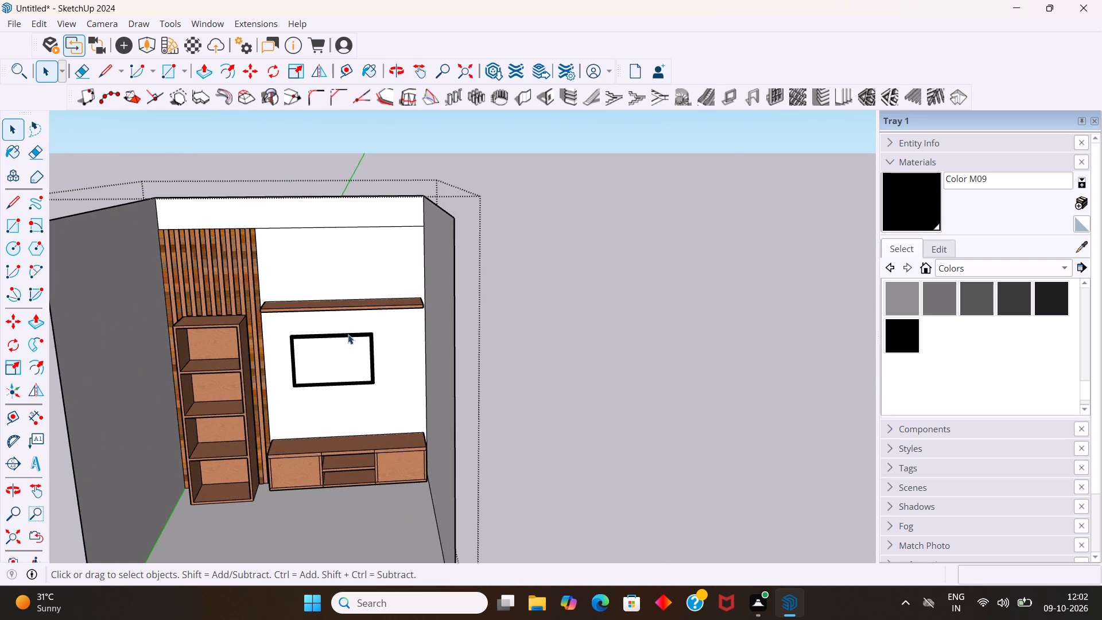
{"action": "scroll", "coordinate": [408, 421], "scroll_direction": "up", "scroll_amount": 1}
{"action": "middle_click_drag", "start_coordinate": [416, 386], "coordinate": [419, 360]}
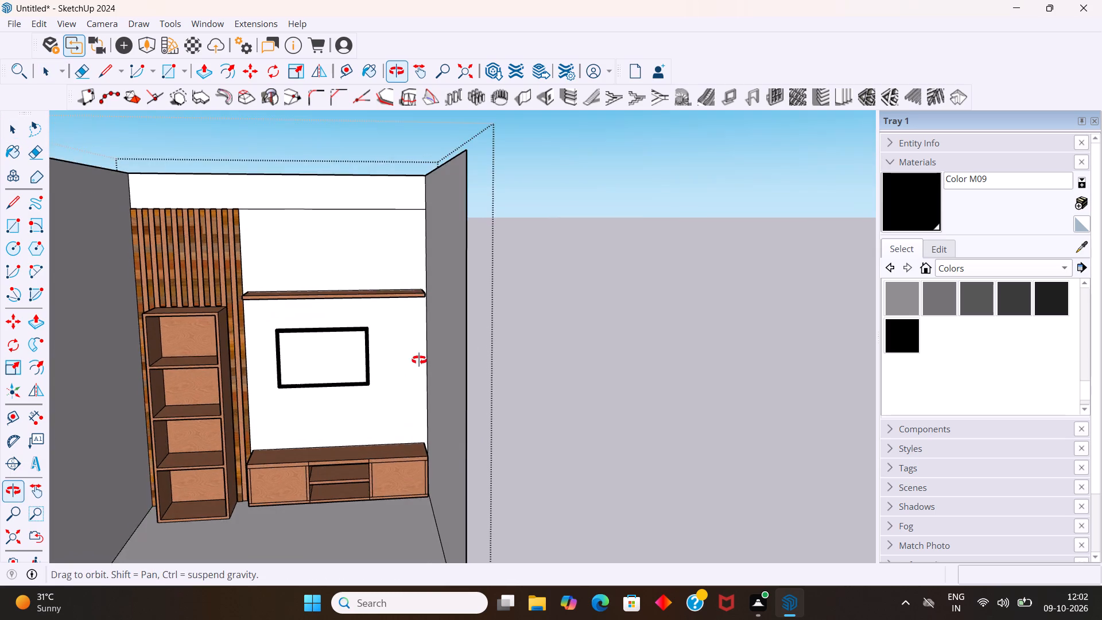
{"action": "middle_click_drag", "start_coordinate": [419, 360], "coordinate": [420, 359]}
{"action": "middle_click", "coordinate": [420, 358]}
{"action": "scroll", "coordinate": [418, 355], "scroll_direction": "down", "scroll_amount": 4}
{"action": "scroll", "coordinate": [400, 494], "scroll_direction": "up", "scroll_amount": 2}
{"action": "middle_click_drag", "start_coordinate": [436, 475], "coordinate": [439, 476]}
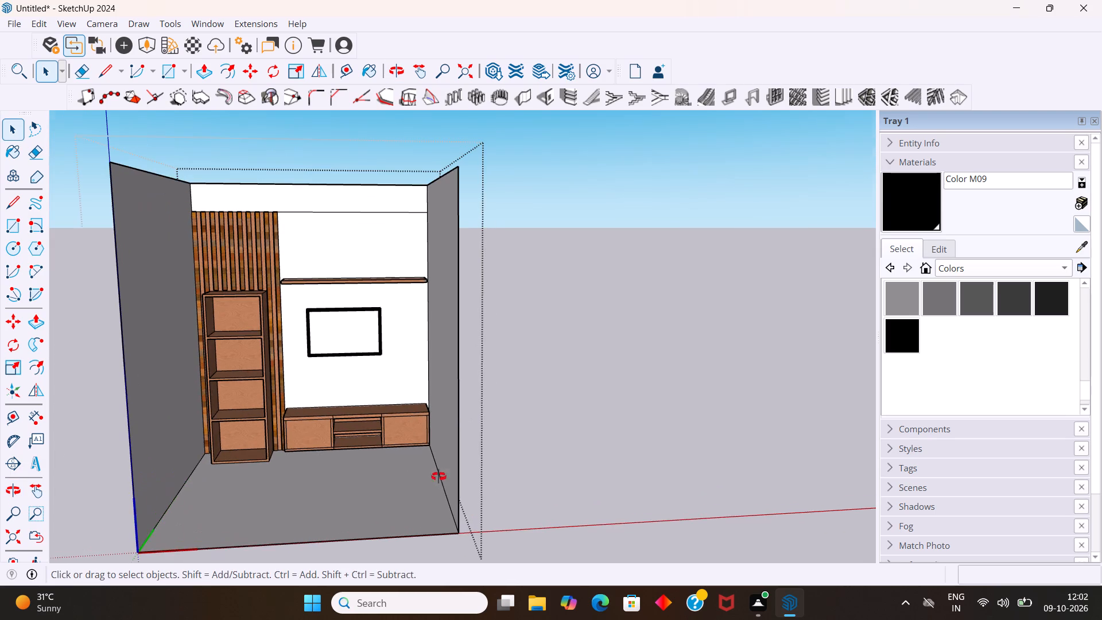
{"action": "middle_click_drag", "start_coordinate": [439, 476], "coordinate": [460, 489]}
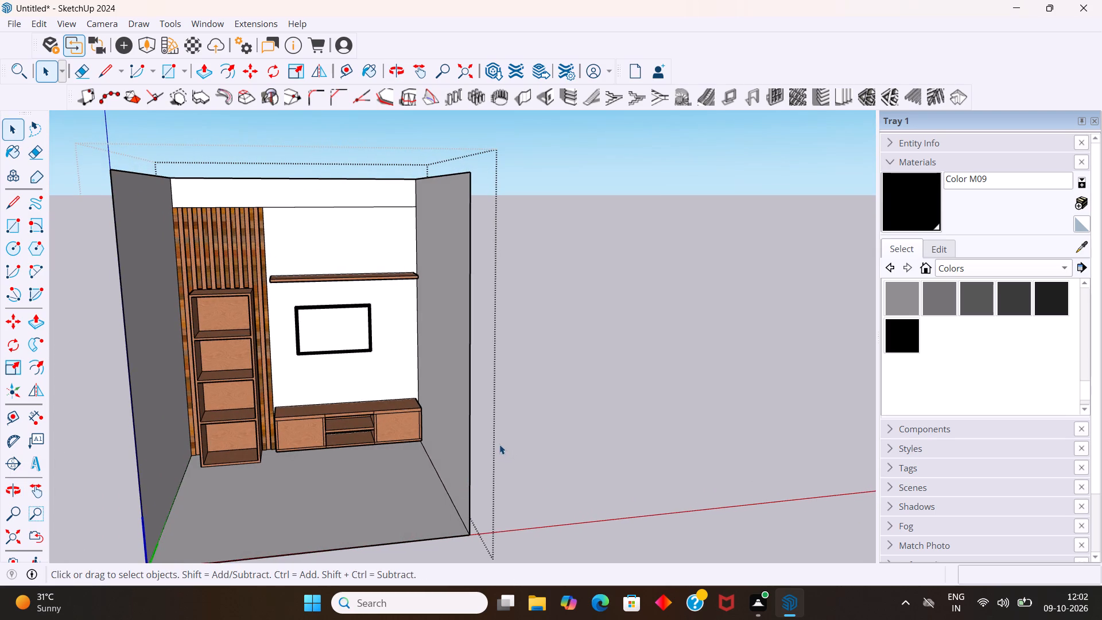
{"action": "middle_click_drag", "start_coordinate": [494, 457], "coordinate": [527, 470]}
{"action": "scroll", "coordinate": [482, 428], "scroll_direction": "down", "scroll_amount": 5}
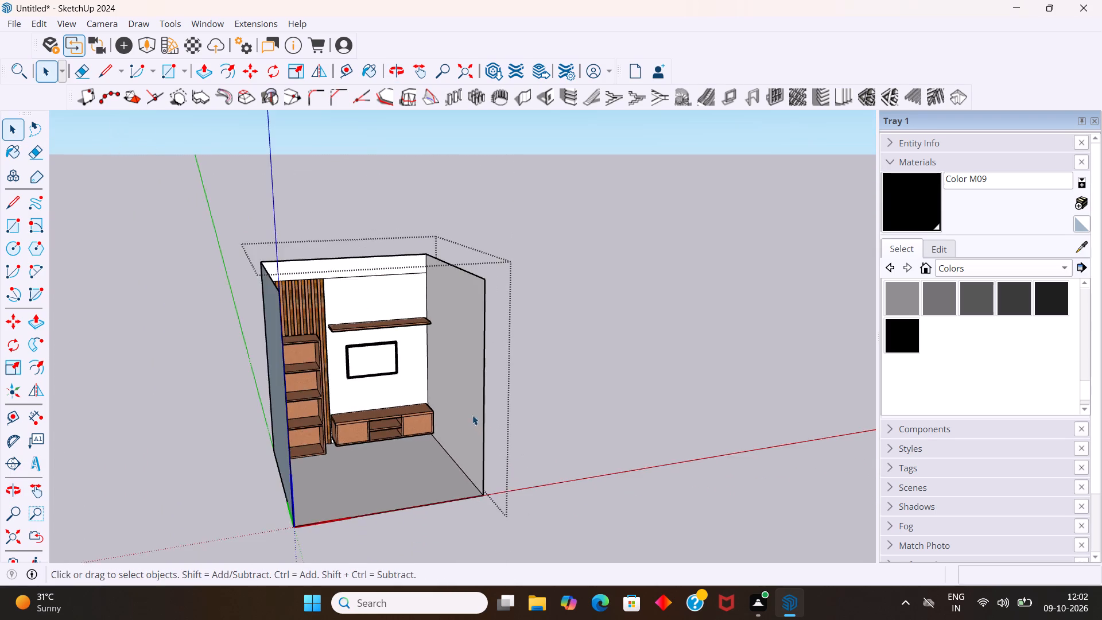
{"action": "middle_click_drag", "start_coordinate": [469, 414], "coordinate": [395, 419]}
{"action": "scroll", "coordinate": [438, 428], "scroll_direction": "up", "scroll_amount": 1}
{"action": "scroll", "coordinate": [395, 410], "scroll_direction": "down", "scroll_amount": 4}
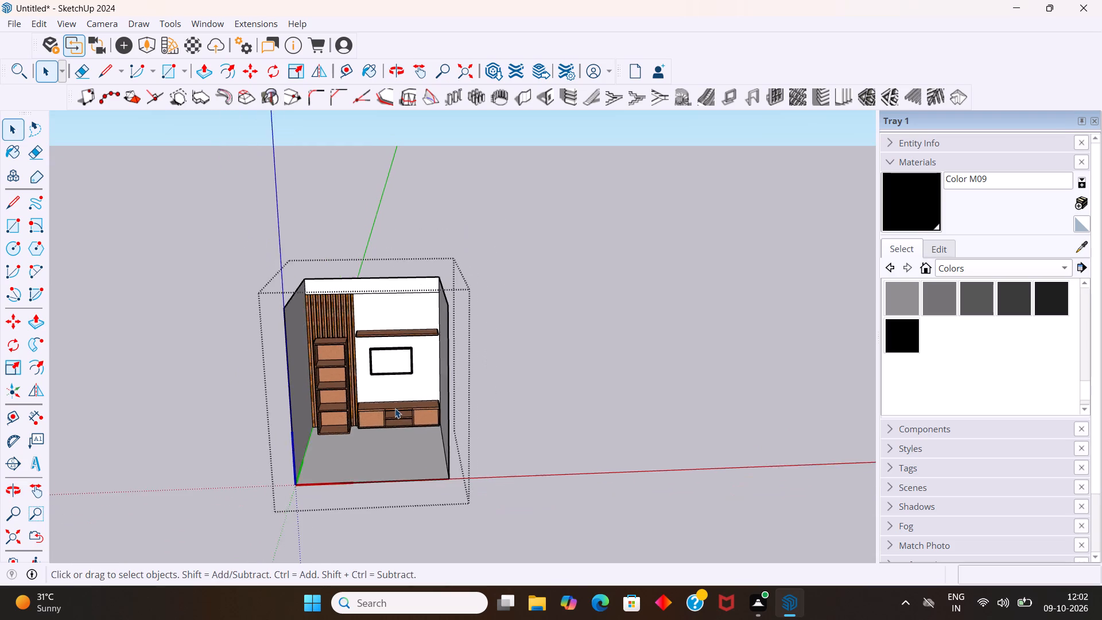
{"action": "scroll", "coordinate": [393, 402], "scroll_direction": "down", "scroll_amount": 1}
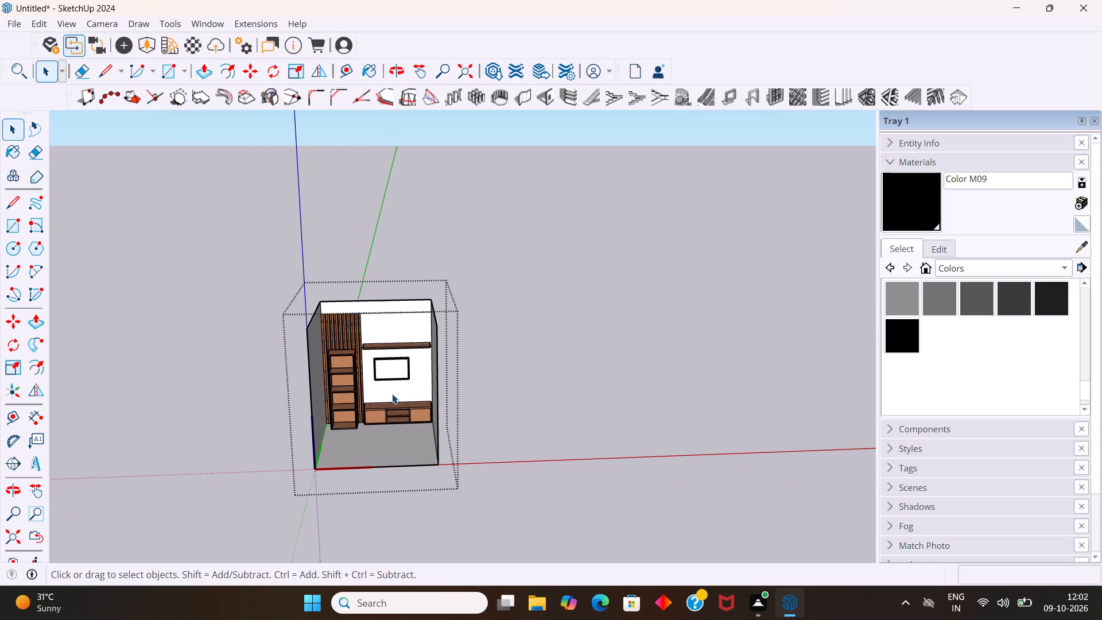
{"action": "scroll", "coordinate": [390, 394], "scroll_direction": "up", "scroll_amount": 4}
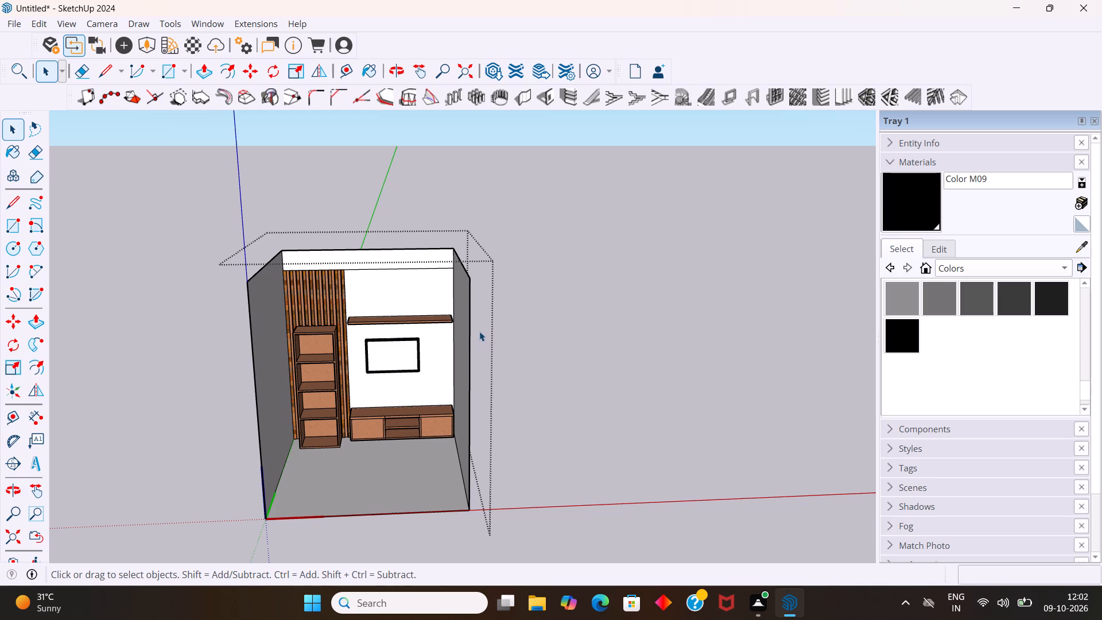
Paint the wall strip beneath the TV cabinet and the room's floor with Marble Carrara Floor Tile from the Tile collection.
{"action": "scroll", "coordinate": [479, 327], "scroll_direction": "down", "scroll_amount": 8}
{"action": "middle_click_drag", "start_coordinate": [523, 375], "coordinate": [523, 373]}
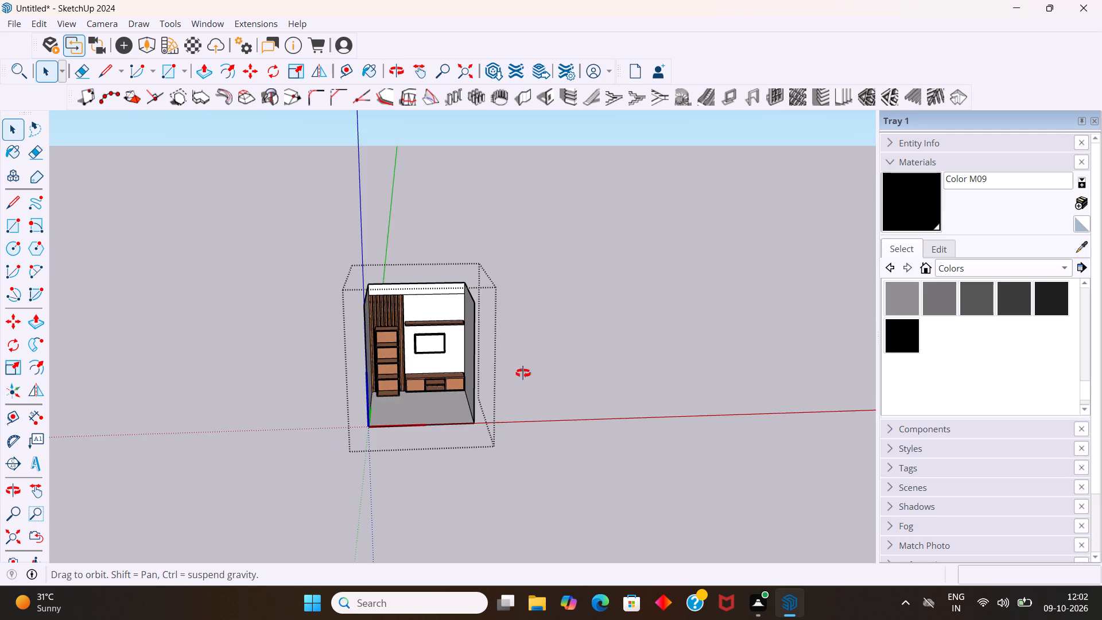
{"action": "middle_click_drag", "start_coordinate": [523, 373], "coordinate": [510, 305]}
{"action": "scroll", "coordinate": [457, 388], "scroll_direction": "up", "scroll_amount": 5}
{"action": "middle_click_drag", "start_coordinate": [437, 445], "coordinate": [431, 469]}
{"action": "scroll", "coordinate": [430, 462], "scroll_direction": "up", "scroll_amount": 6}
{"action": "middle_click_drag", "start_coordinate": [427, 436], "coordinate": [448, 367]}
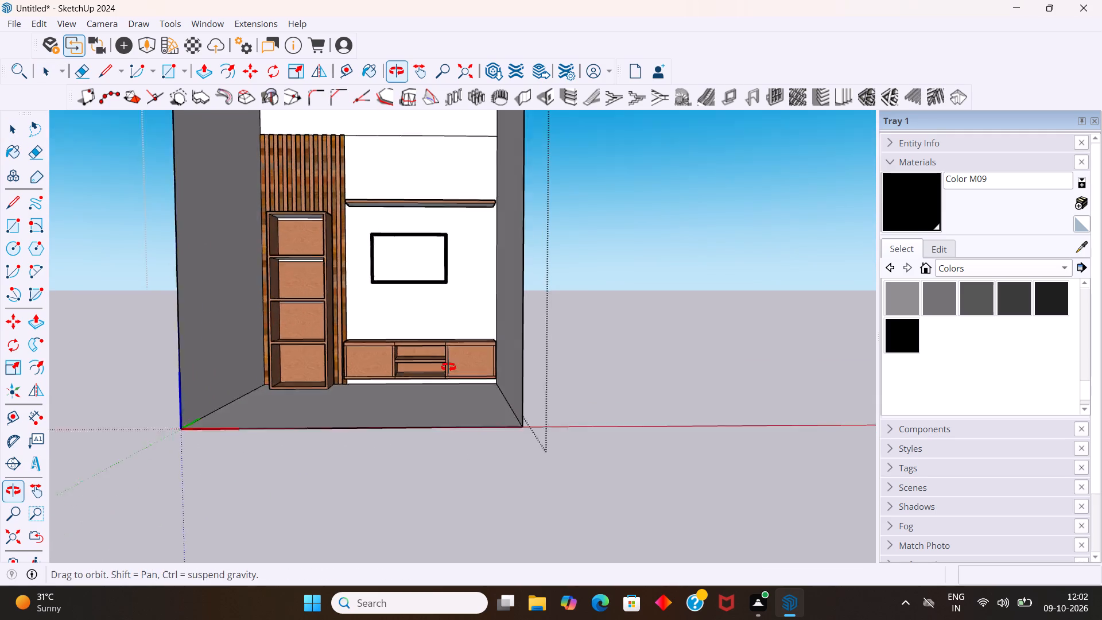
{"action": "middle_click_drag", "start_coordinate": [448, 367], "coordinate": [459, 343]}
{"action": "scroll", "coordinate": [430, 369], "scroll_direction": "up", "scroll_amount": 6}
{"action": "middle_click_drag", "start_coordinate": [425, 372], "coordinate": [416, 401]}
{"action": "scroll", "coordinate": [414, 402], "scroll_direction": "up", "scroll_amount": 5}
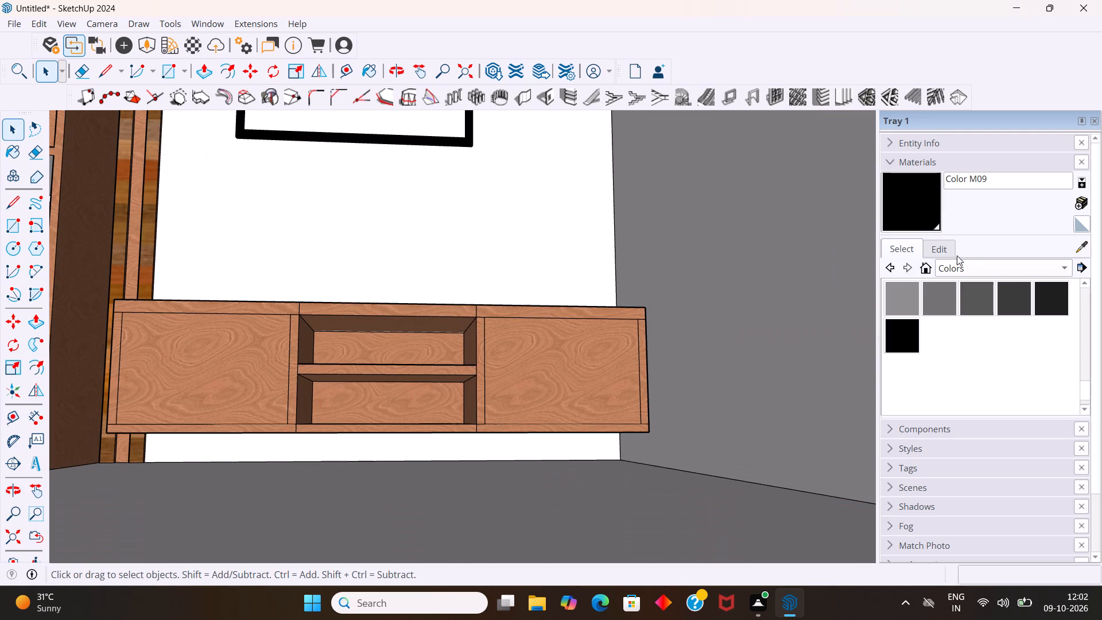
{"action": "left_click", "coordinate": [954, 270]}
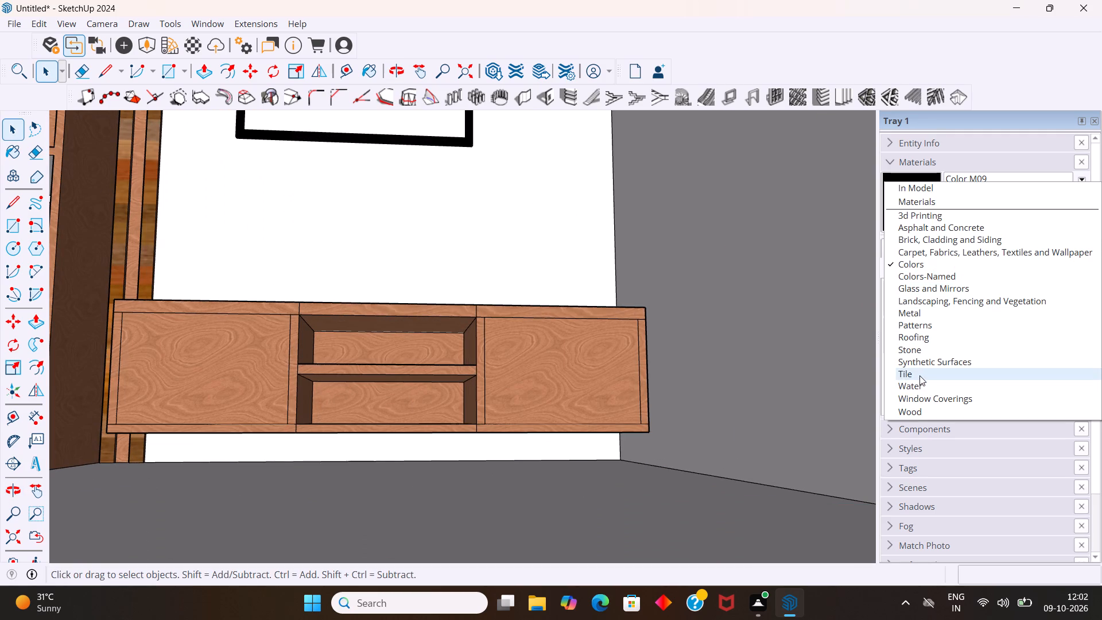
{"action": "left_click", "coordinate": [919, 375]}
{"action": "scroll", "coordinate": [918, 324], "scroll_direction": "down", "scroll_amount": 1}
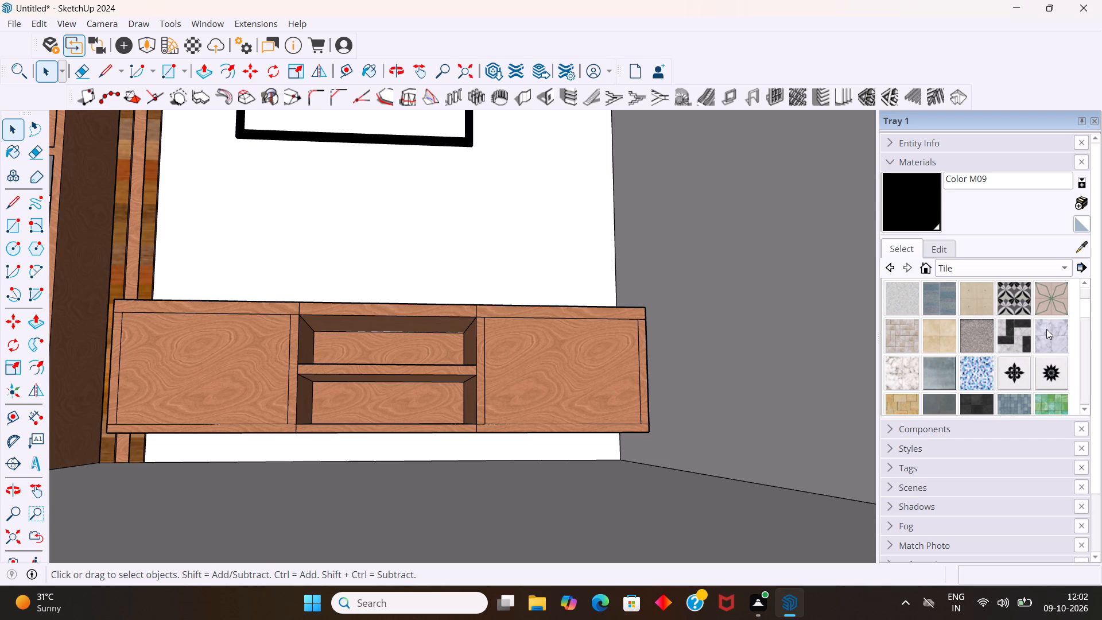
{"action": "left_click", "coordinate": [1046, 329]}
{"action": "scroll", "coordinate": [699, 387], "scroll_direction": "up", "scroll_amount": 4}
{"action": "left_click", "coordinate": [536, 460]}
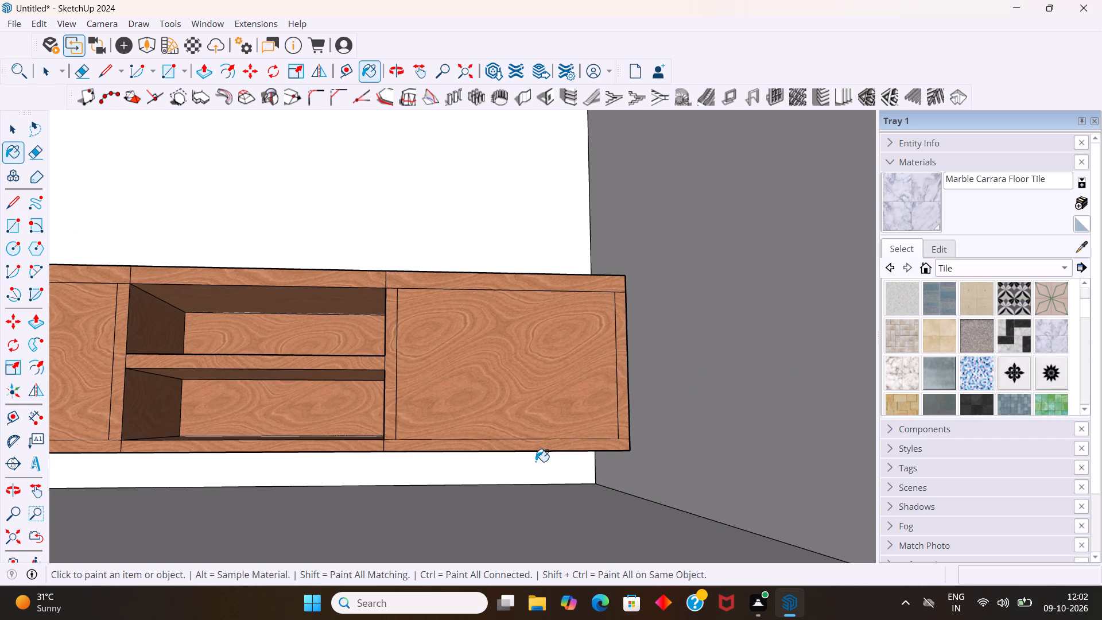
{"action": "left_click", "coordinate": [490, 526]}
Examine the tiled floor together with the slat panel, shelving unit, TV frame and cabinet from several angles.
{"action": "scroll", "coordinate": [488, 516], "scroll_direction": "down", "scroll_amount": 13}
{"action": "scroll", "coordinate": [481, 426], "scroll_direction": "up", "scroll_amount": 2}
{"action": "scroll", "coordinate": [481, 426], "scroll_direction": "down", "scroll_amount": 4}
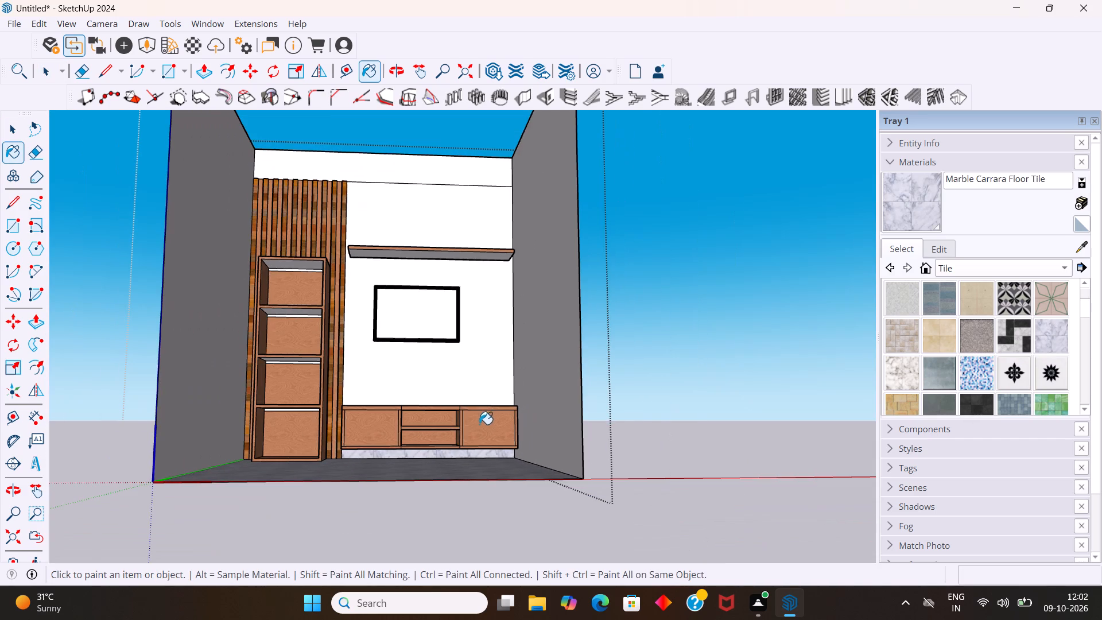
{"action": "middle_click_drag", "start_coordinate": [469, 418], "coordinate": [463, 451]}
{"action": "scroll", "coordinate": [455, 441], "scroll_direction": "down", "scroll_amount": 5}
{"action": "middle_click_drag", "start_coordinate": [448, 428], "coordinate": [422, 464]}
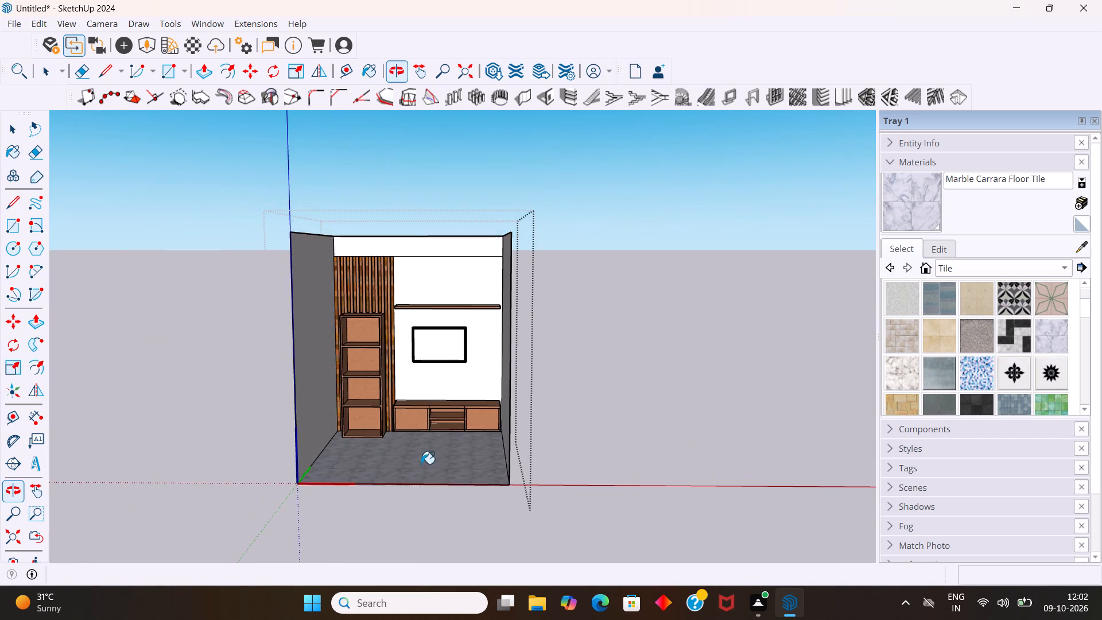
{"action": "scroll", "coordinate": [405, 427], "scroll_direction": "up", "scroll_amount": 4}
{"action": "middle_click_drag", "start_coordinate": [394, 414], "coordinate": [434, 475]}
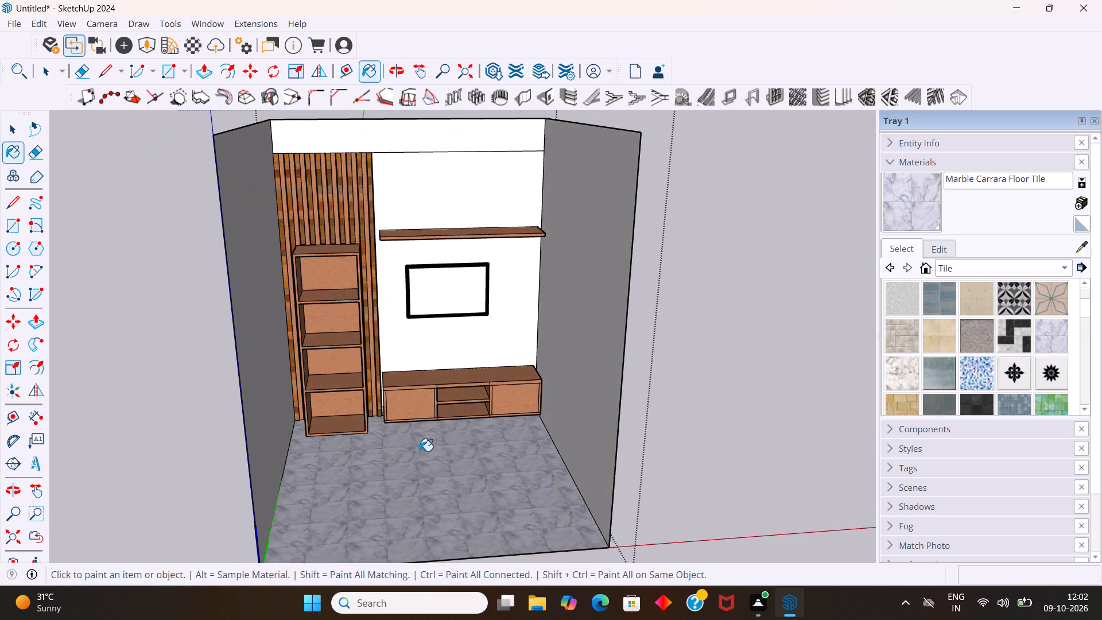
{"action": "scroll", "coordinate": [418, 448], "scroll_direction": "down", "scroll_amount": 5}
{"action": "middle_click_drag", "start_coordinate": [420, 443], "coordinate": [422, 350]}
{"action": "scroll", "coordinate": [422, 348], "scroll_direction": "up", "scroll_amount": 3}
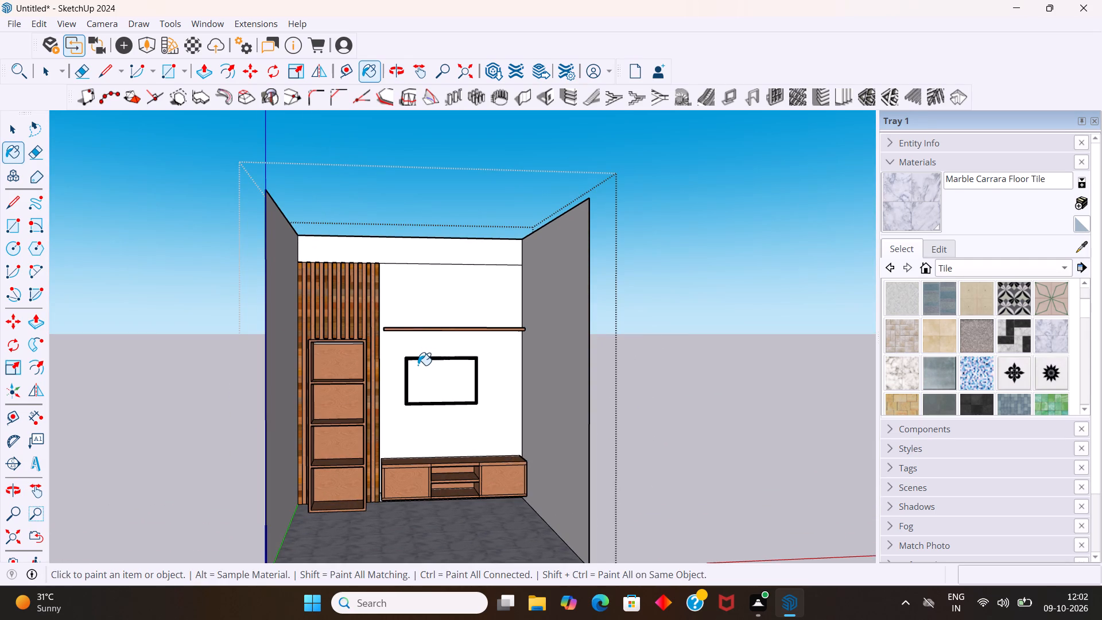
{"action": "key", "text": "space"}
{"action": "scroll", "coordinate": [471, 399], "scroll_direction": "up", "scroll_amount": 2}
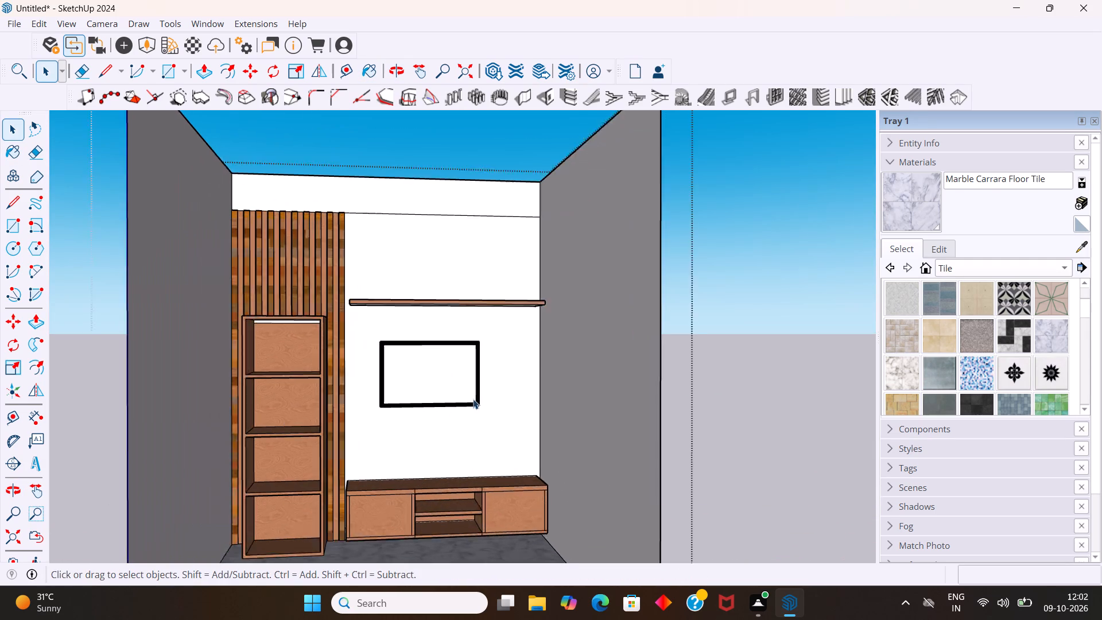
{"action": "scroll", "coordinate": [473, 399], "scroll_direction": "up", "scroll_amount": 2}
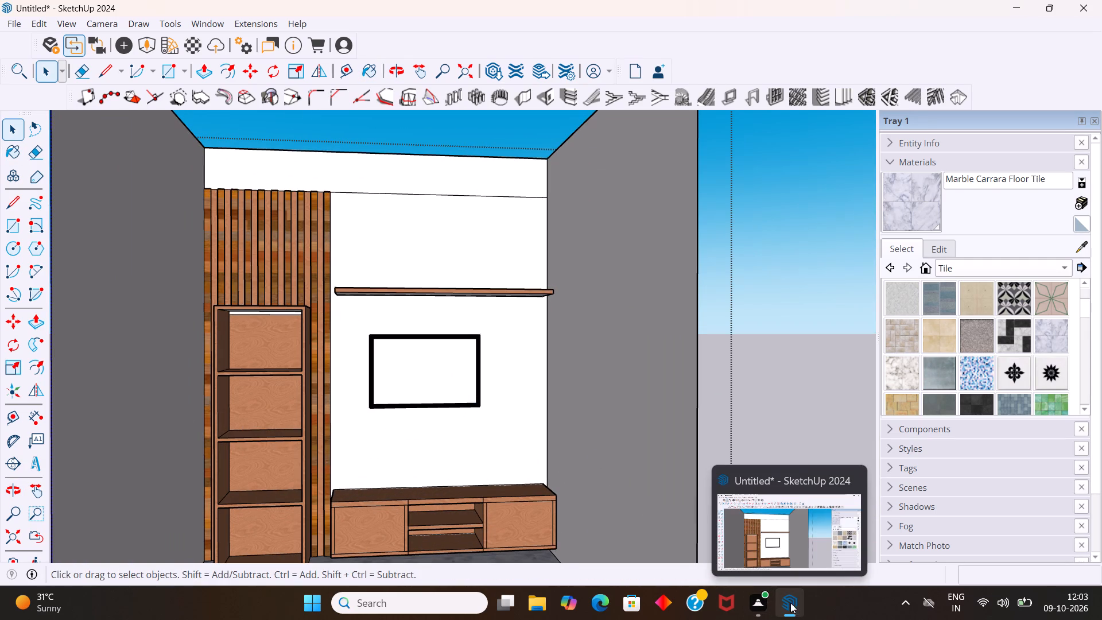
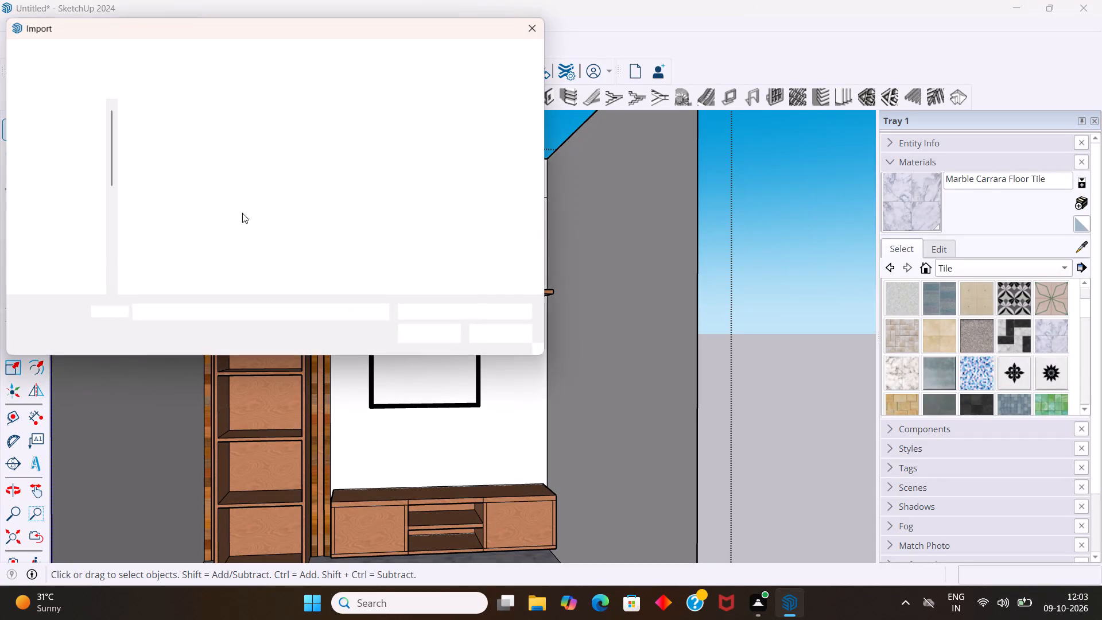
Look through the Downloads folder for a model file to import into the room, and close the file browser without importing.
{"action": "left_click", "coordinate": [79, 229]}
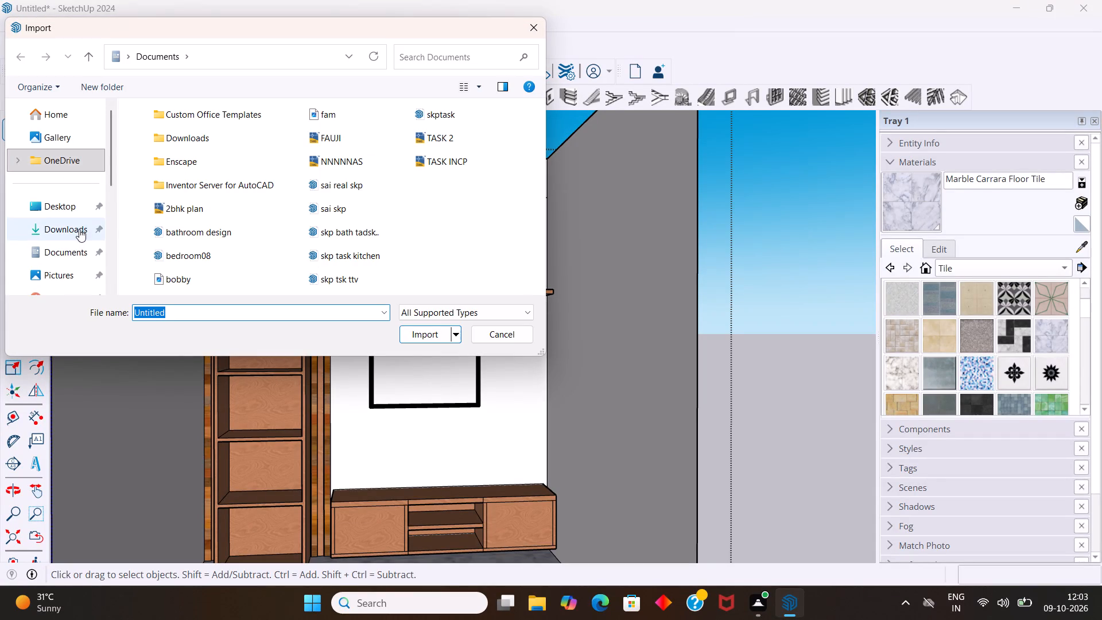
{"action": "scroll", "coordinate": [177, 201], "scroll_direction": "down", "scroll_amount": 2}
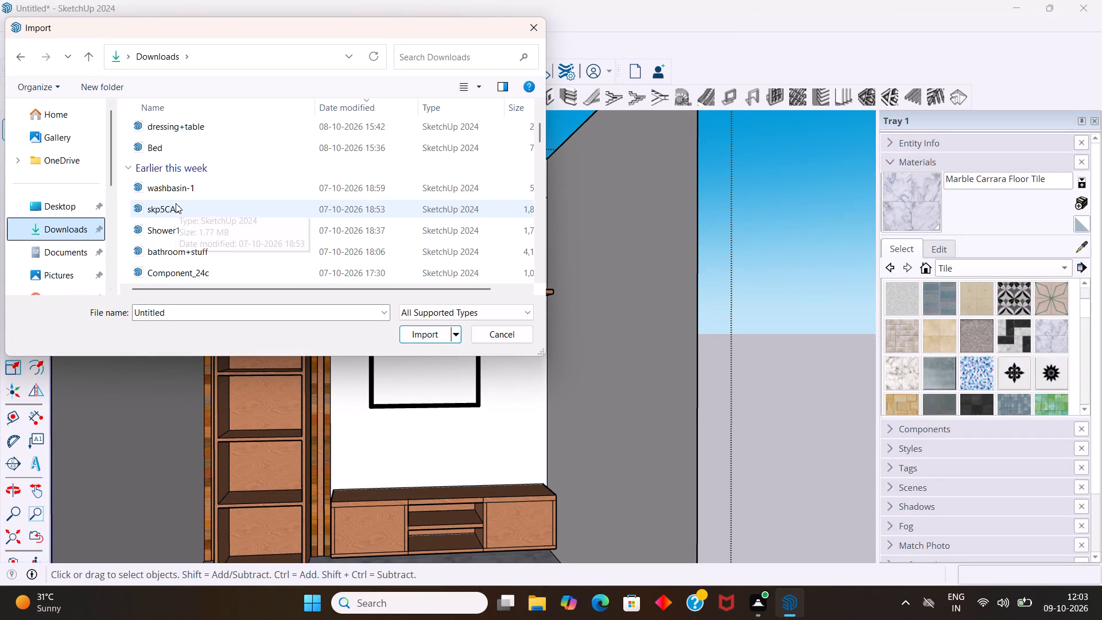
{"action": "scroll", "coordinate": [175, 204], "scroll_direction": "down", "scroll_amount": 4}
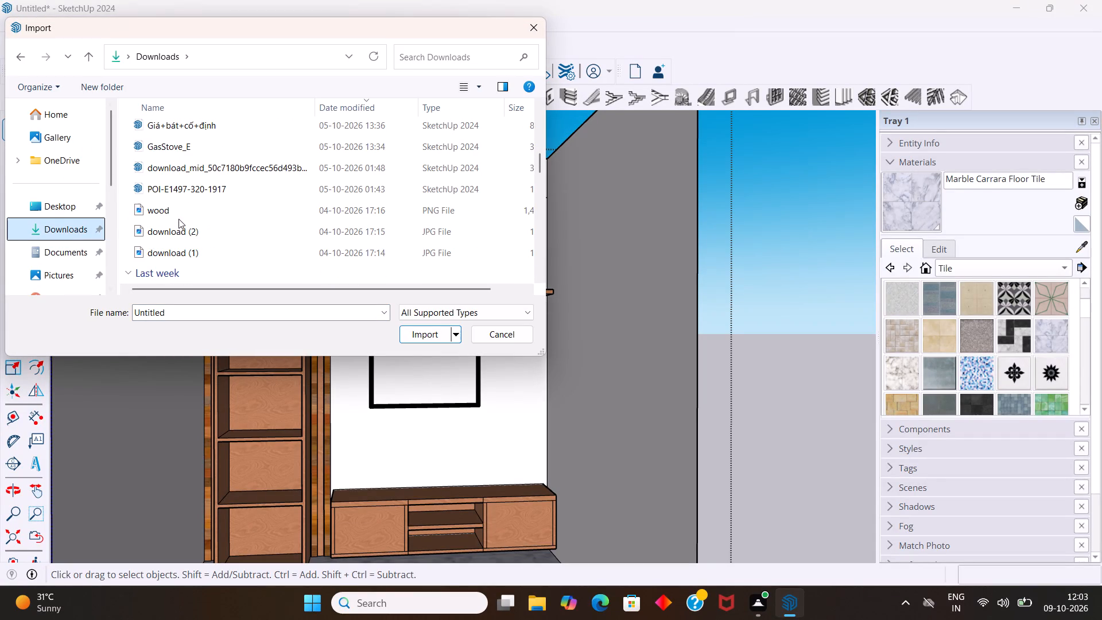
{"action": "scroll", "coordinate": [180, 220], "scroll_direction": "up", "scroll_amount": 1}
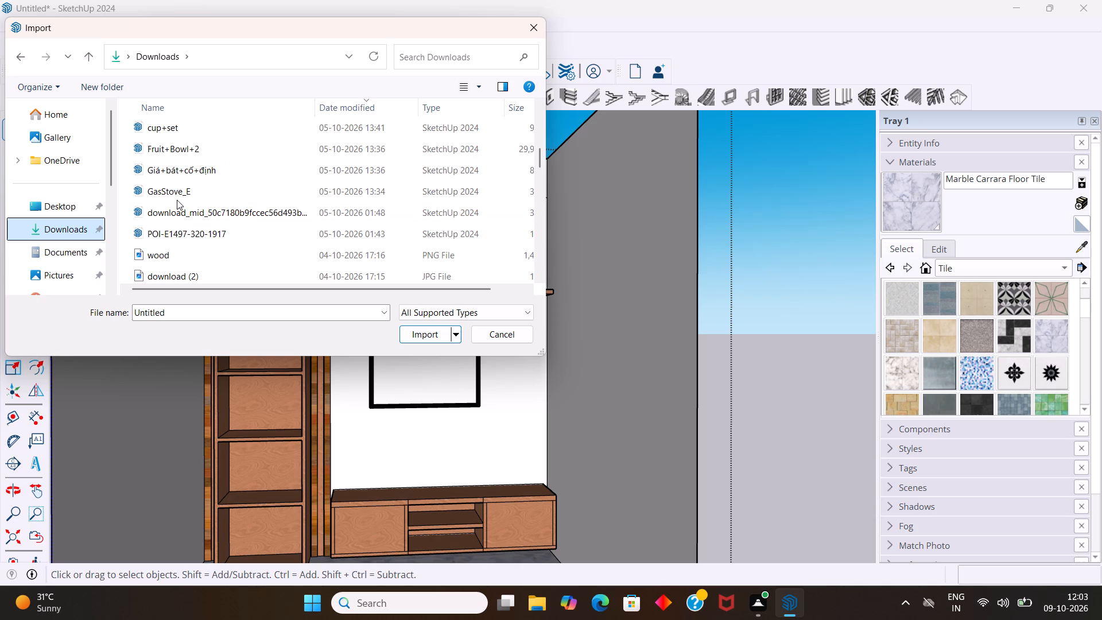
{"action": "scroll", "coordinate": [177, 200], "scroll_direction": "up", "scroll_amount": 1}
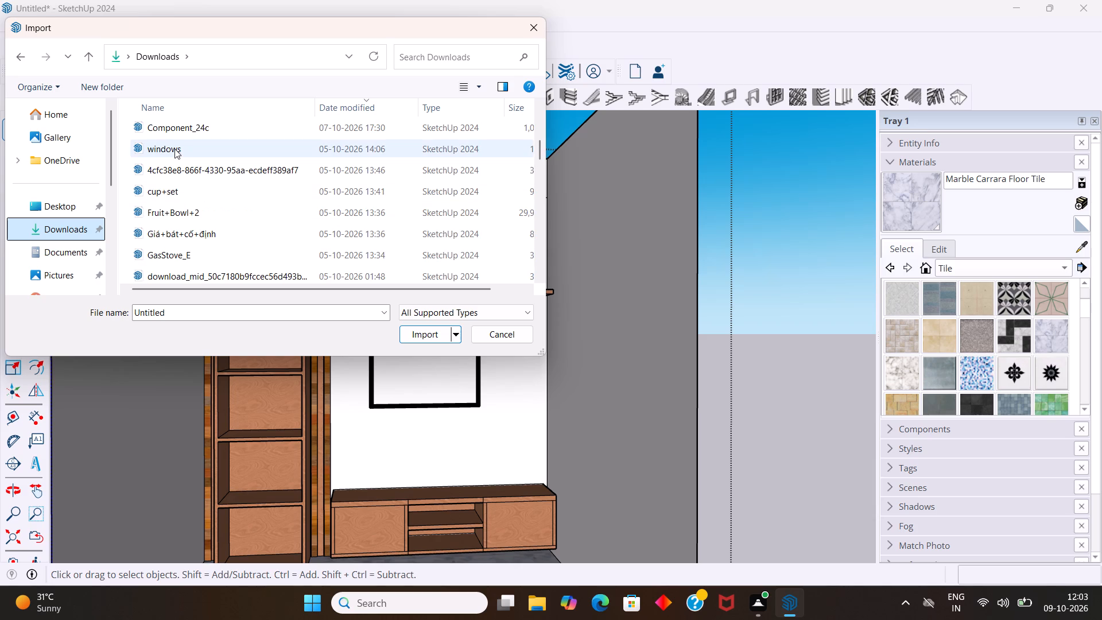
{"action": "scroll", "coordinate": [174, 149], "scroll_direction": "up", "scroll_amount": 2}
{"action": "scroll", "coordinate": [173, 161], "scroll_direction": "down", "scroll_amount": 1}
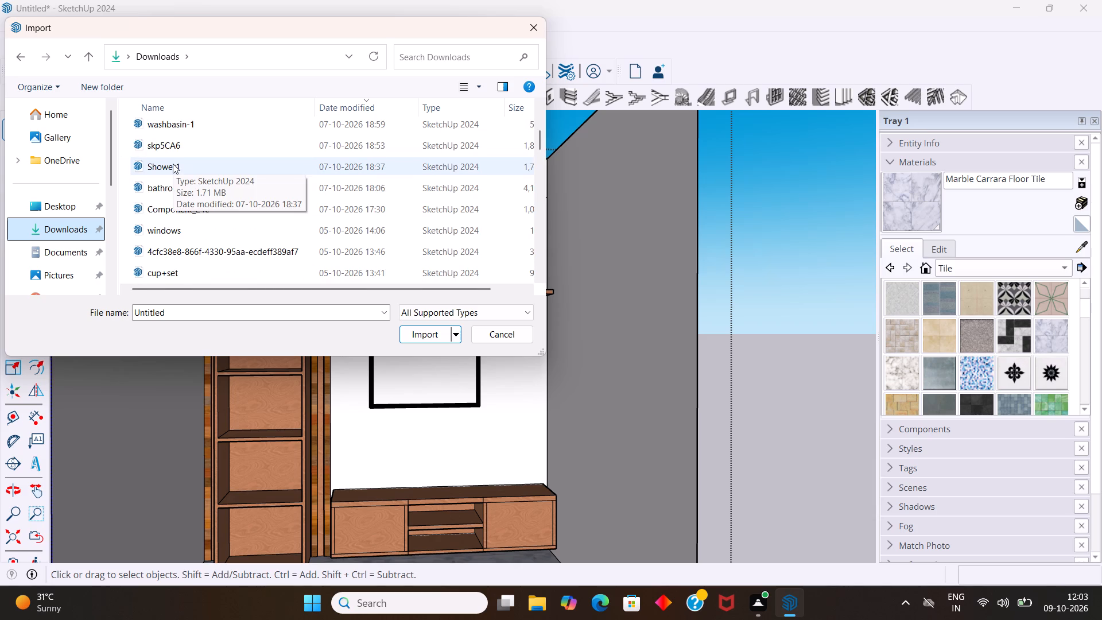
{"action": "scroll", "coordinate": [173, 173], "scroll_direction": "down", "scroll_amount": 1}
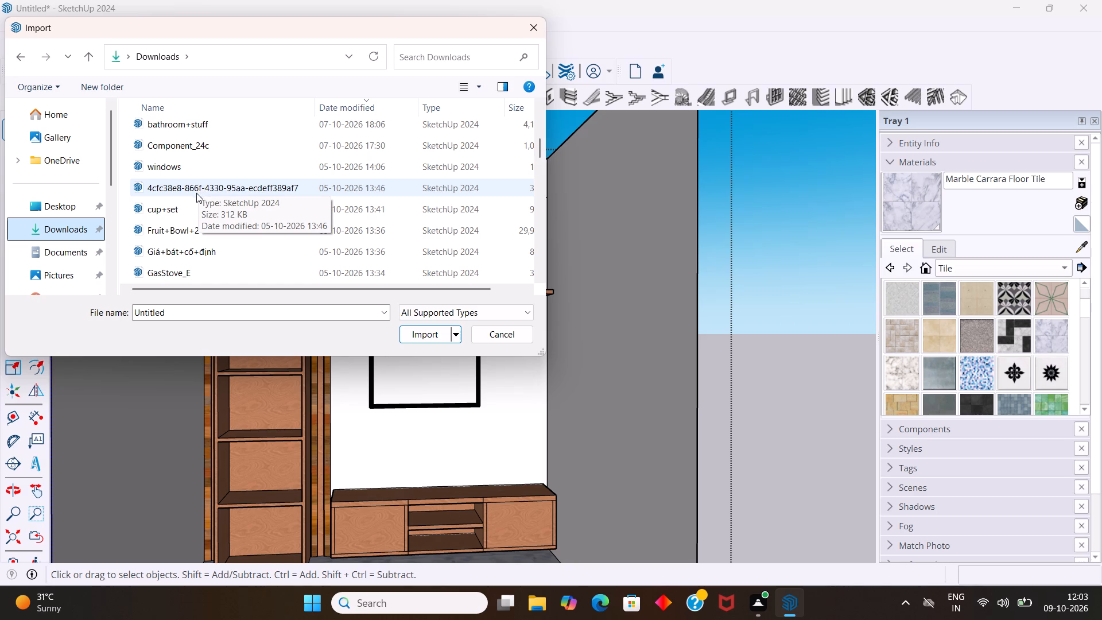
{"action": "scroll", "coordinate": [196, 200], "scroll_direction": "down", "scroll_amount": 5}
{"action": "scroll", "coordinate": [196, 218], "scroll_direction": "up", "scroll_amount": 2}
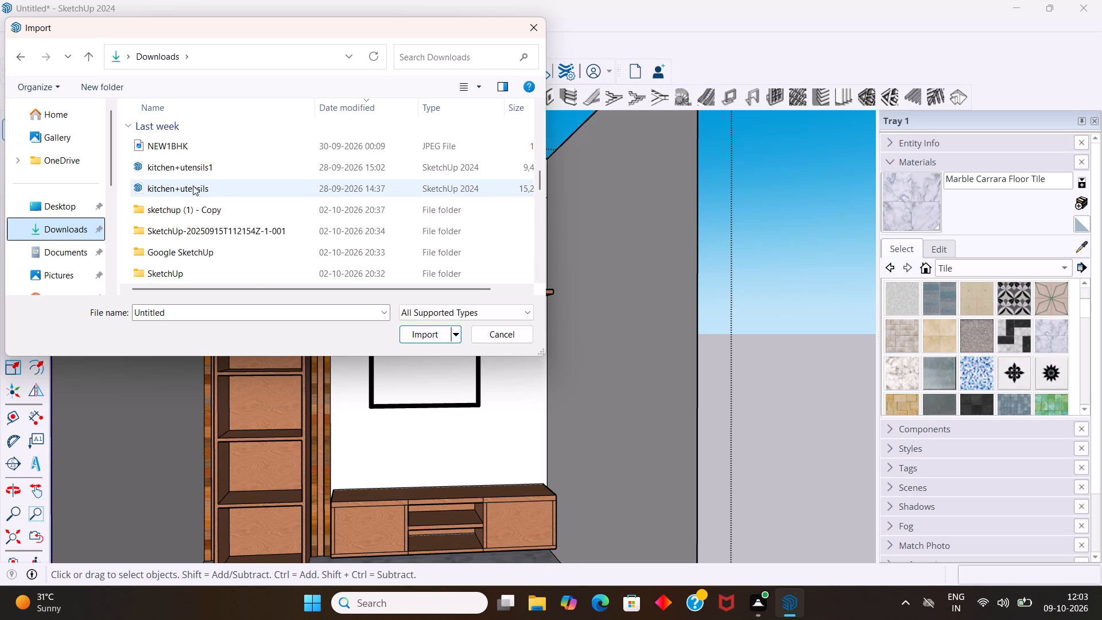
{"action": "scroll", "coordinate": [191, 184], "scroll_direction": "up", "scroll_amount": 8}
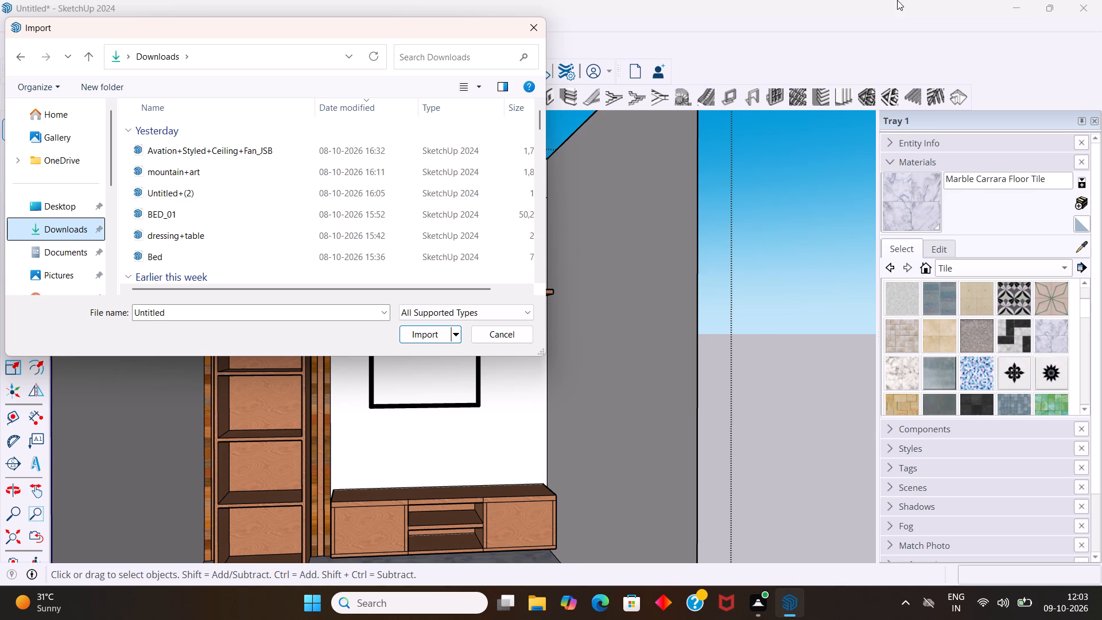
{"action": "left_click", "coordinate": [1016, 5]}
{"action": "left_click", "coordinate": [539, 33]}
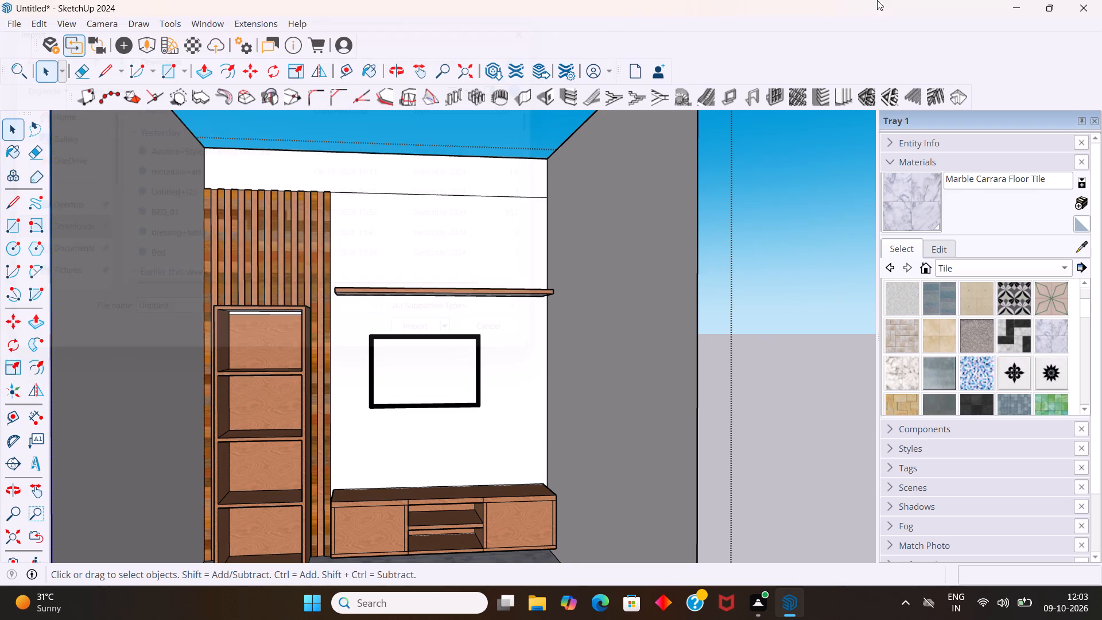
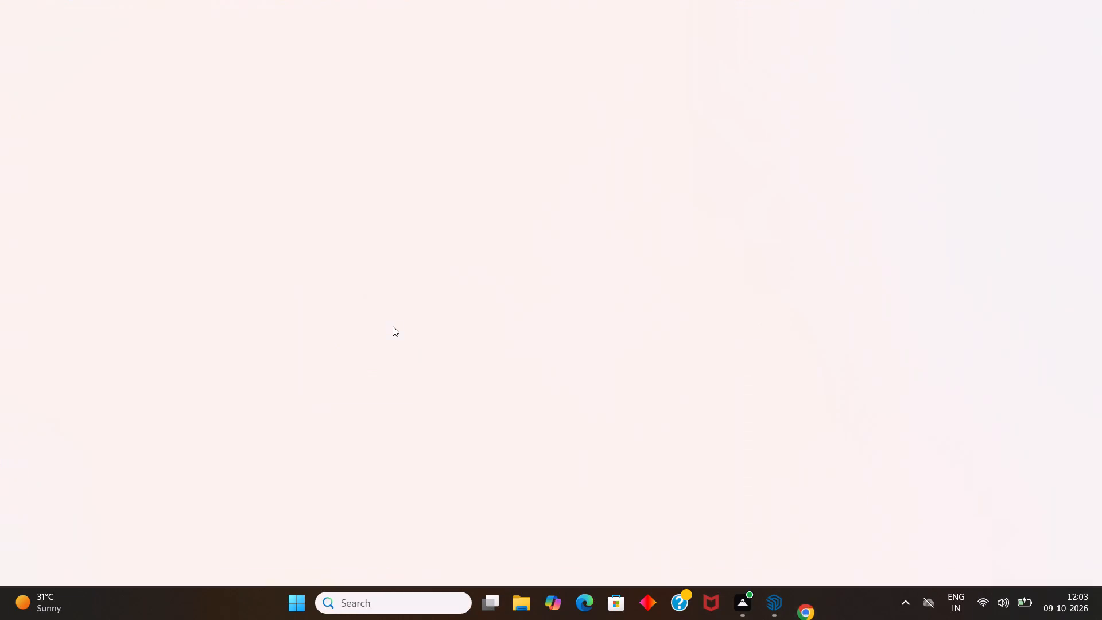
In Chrome, search Google for "3d warehouse" and open the 3D Warehouse website.
{"action": "scroll", "coordinate": [390, 315], "scroll_direction": "up", "scroll_amount": 3}
{"action": "left_click", "coordinate": [377, 323]}
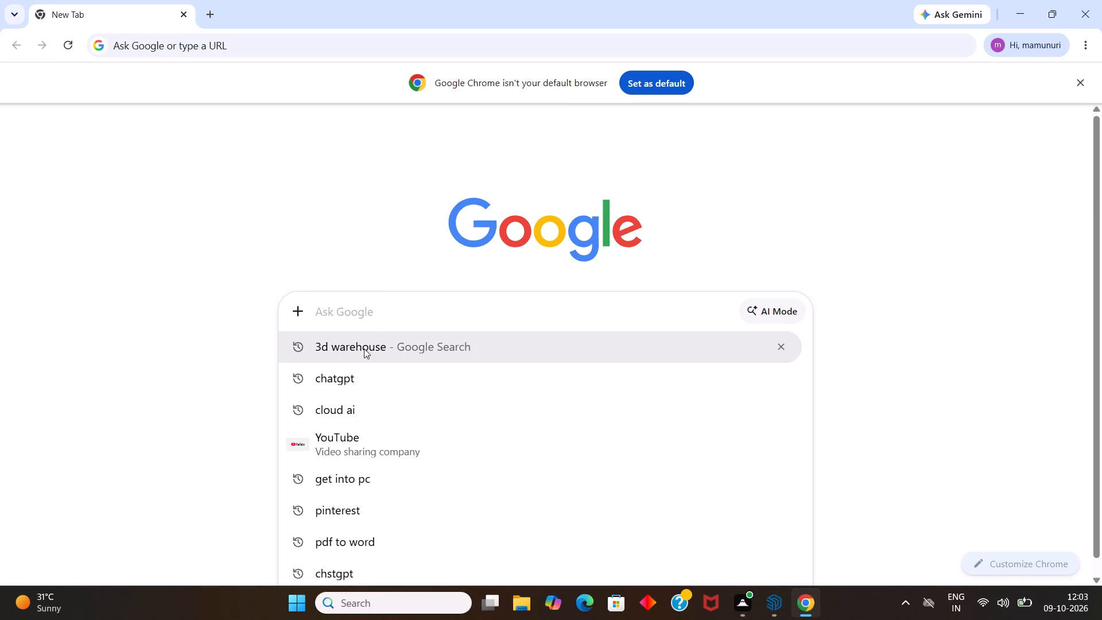
{"action": "left_click", "coordinate": [403, 351]}
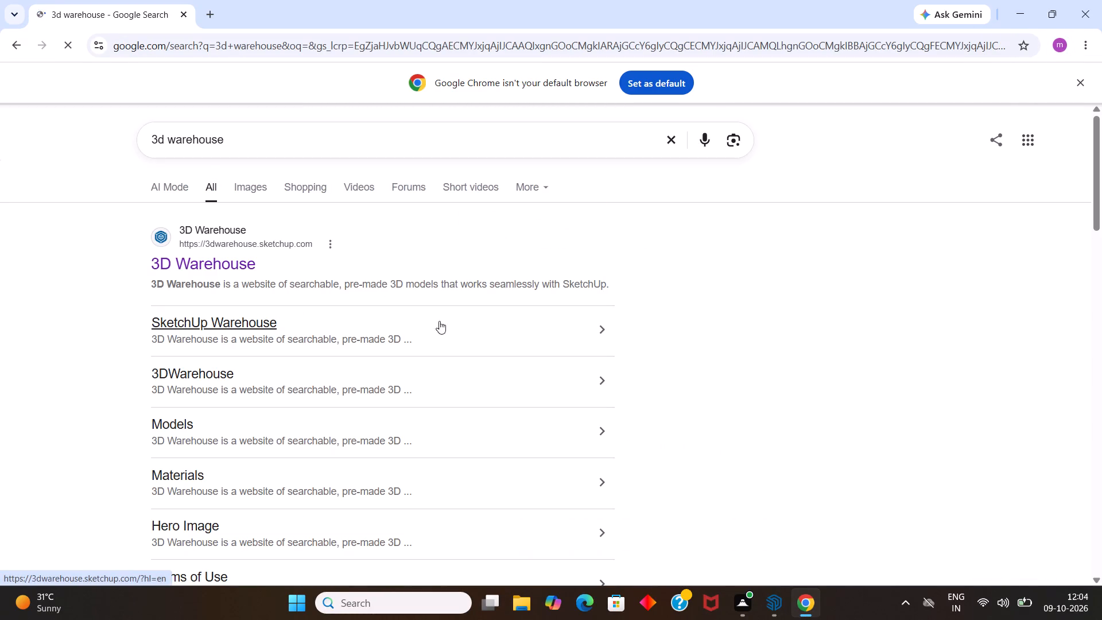
{"action": "left_click", "coordinate": [253, 269]}
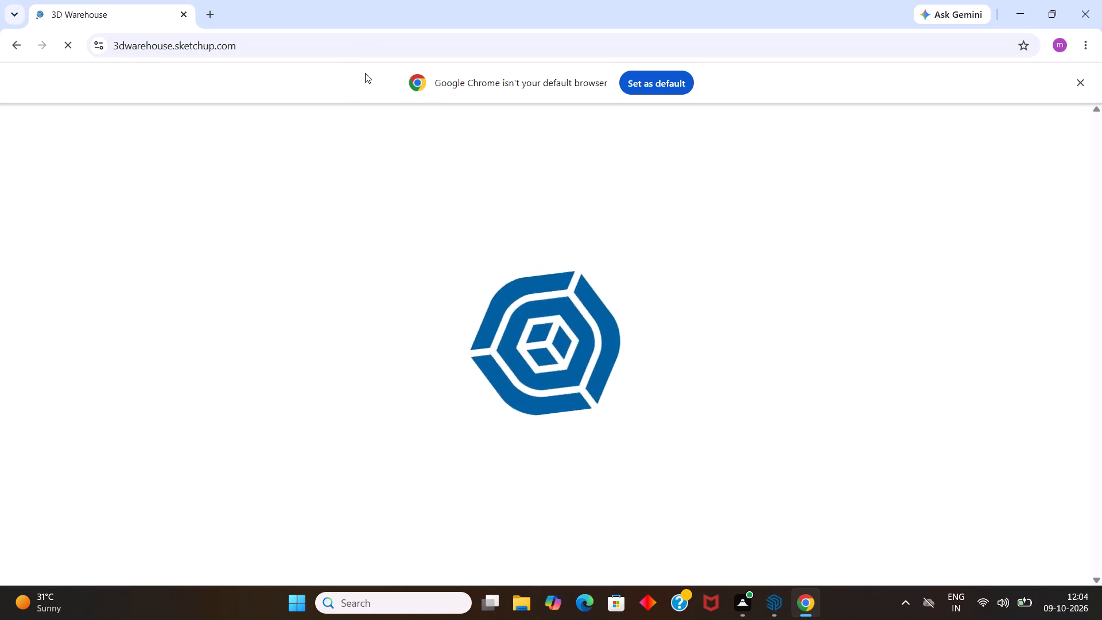
Search the 3D Warehouse for "tv" models.
{"action": "scroll", "coordinate": [410, 112], "scroll_direction": "down", "scroll_amount": 3}
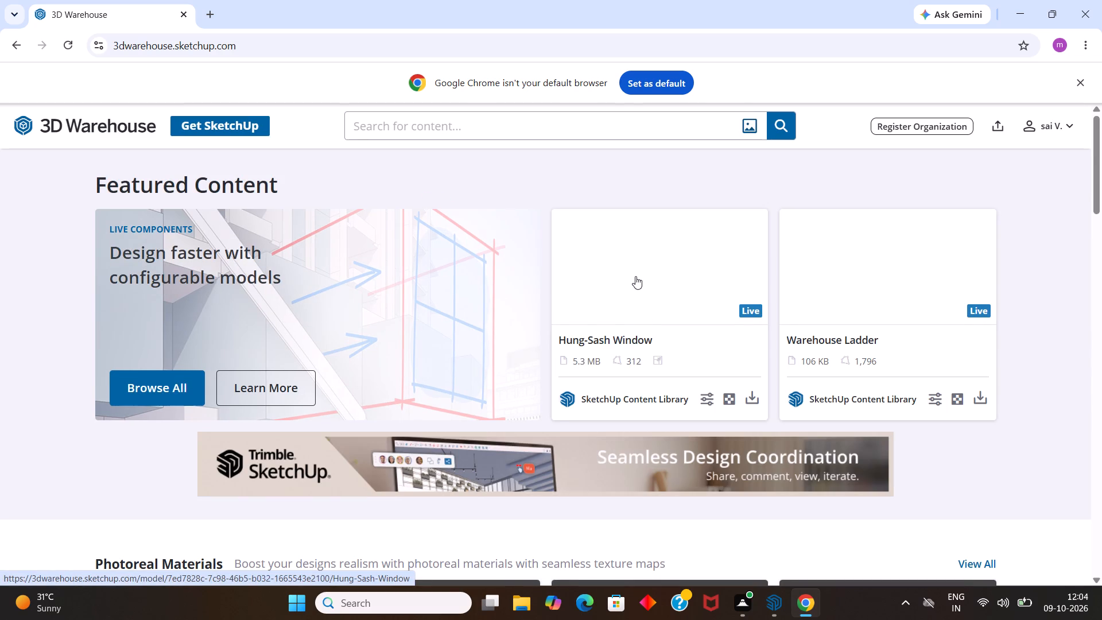
{"action": "scroll", "coordinate": [635, 276], "scroll_direction": "down", "scroll_amount": 3}
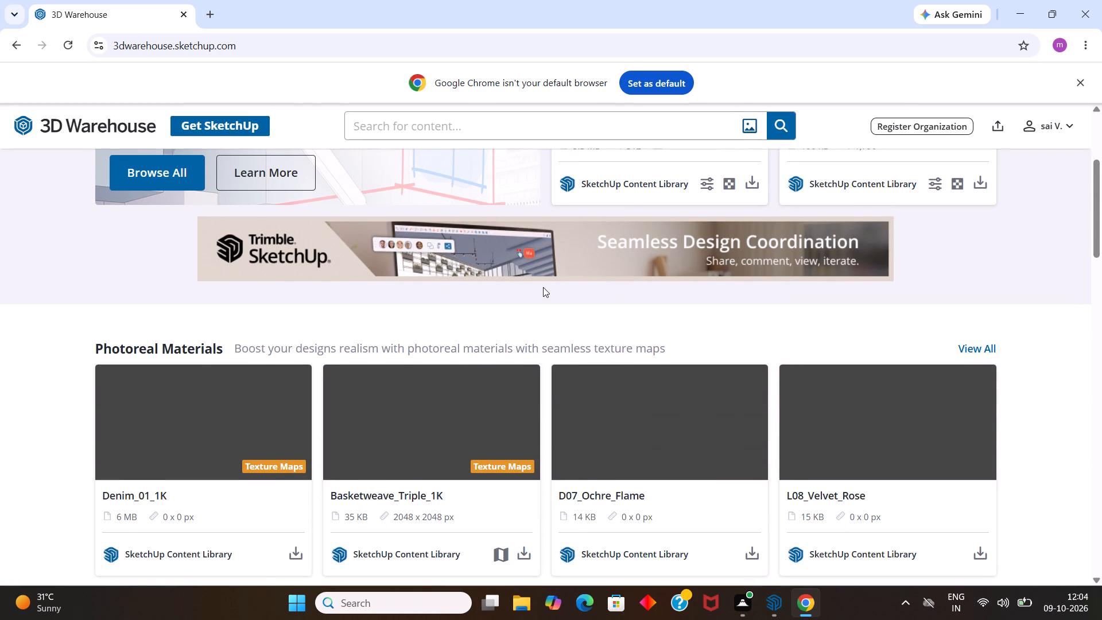
{"action": "scroll", "coordinate": [546, 281], "scroll_direction": "down", "scroll_amount": 3}
{"action": "scroll", "coordinate": [546, 284], "scroll_direction": "up", "scroll_amount": 4}
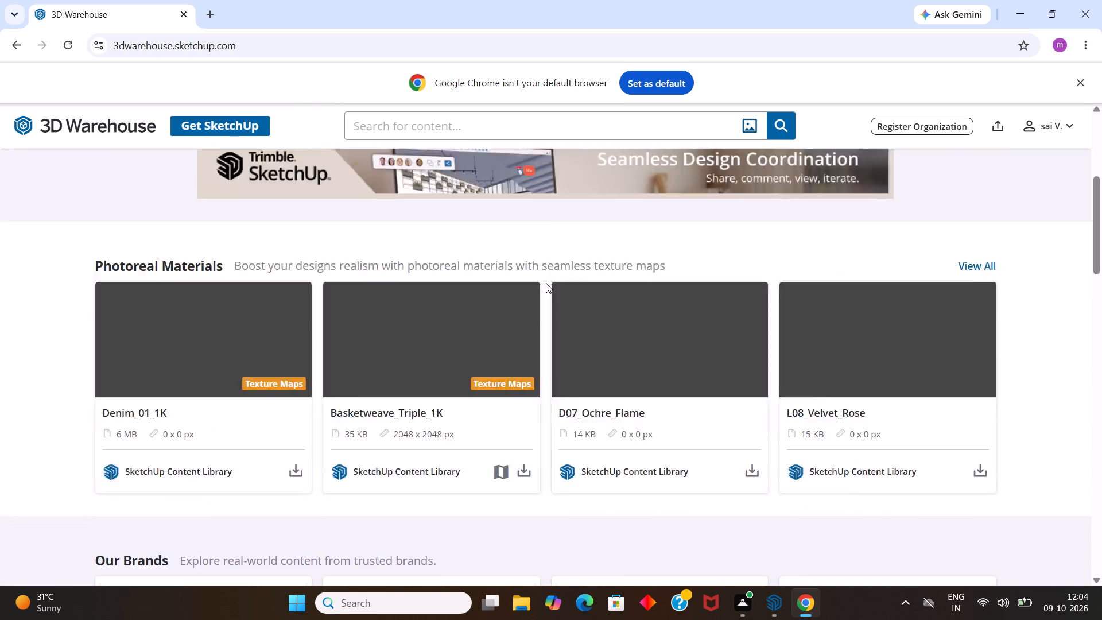
{"action": "scroll", "coordinate": [546, 283], "scroll_direction": "up", "scroll_amount": 1}
{"action": "scroll", "coordinate": [544, 277], "scroll_direction": "down", "scroll_amount": 6}
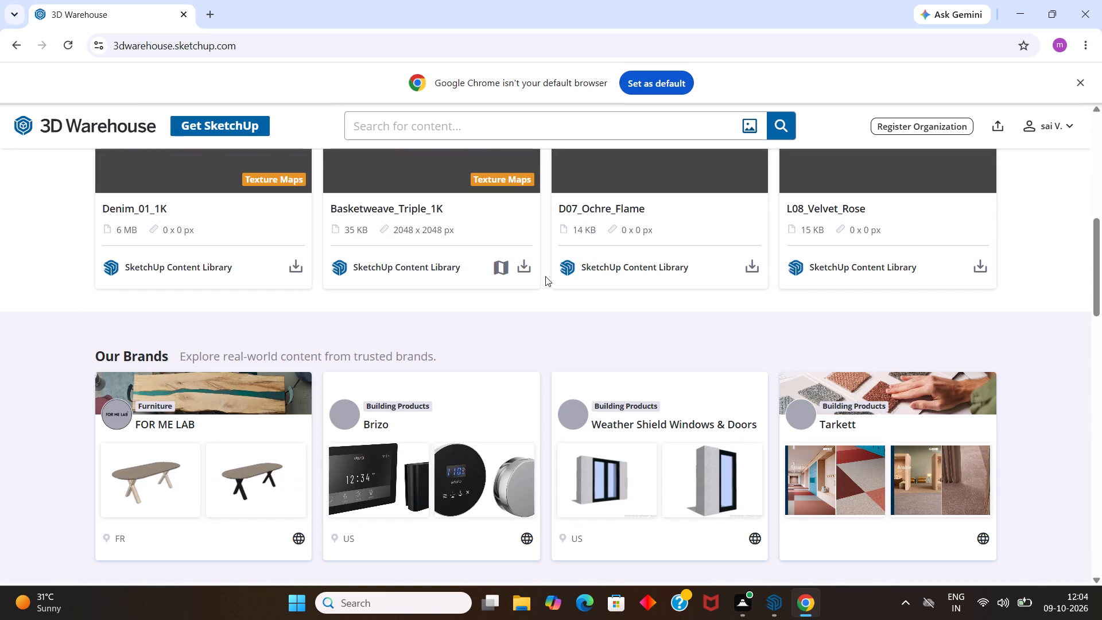
{"action": "scroll", "coordinate": [545, 269], "scroll_direction": "up", "scroll_amount": 4}
{"action": "left_click", "coordinate": [501, 134]}
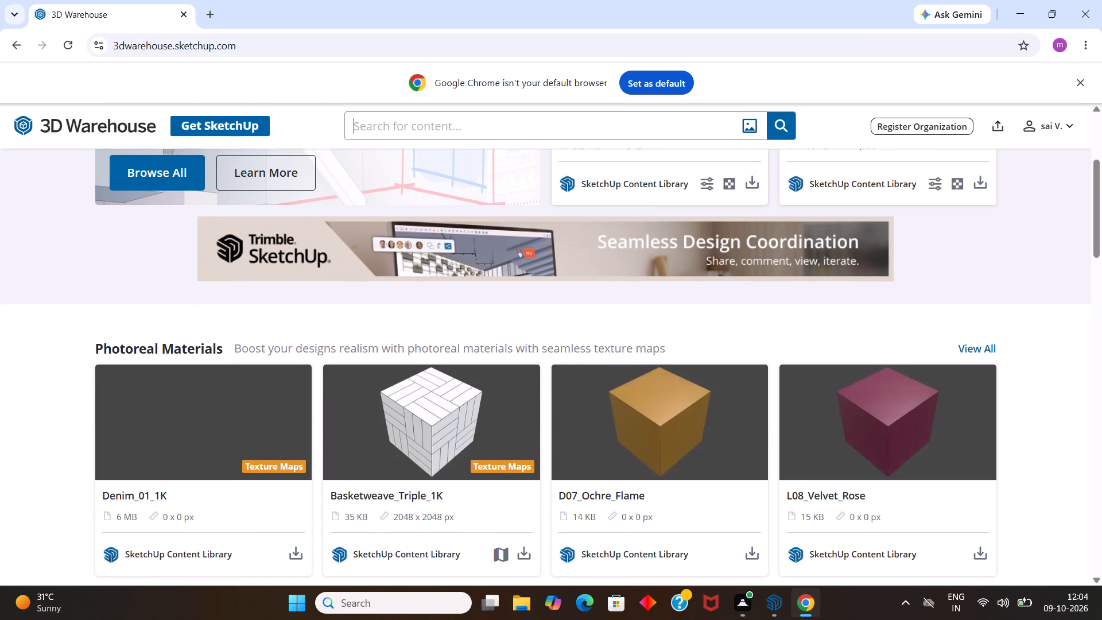
{"action": "key", "text": "t"}
{"action": "key", "text": "v"}
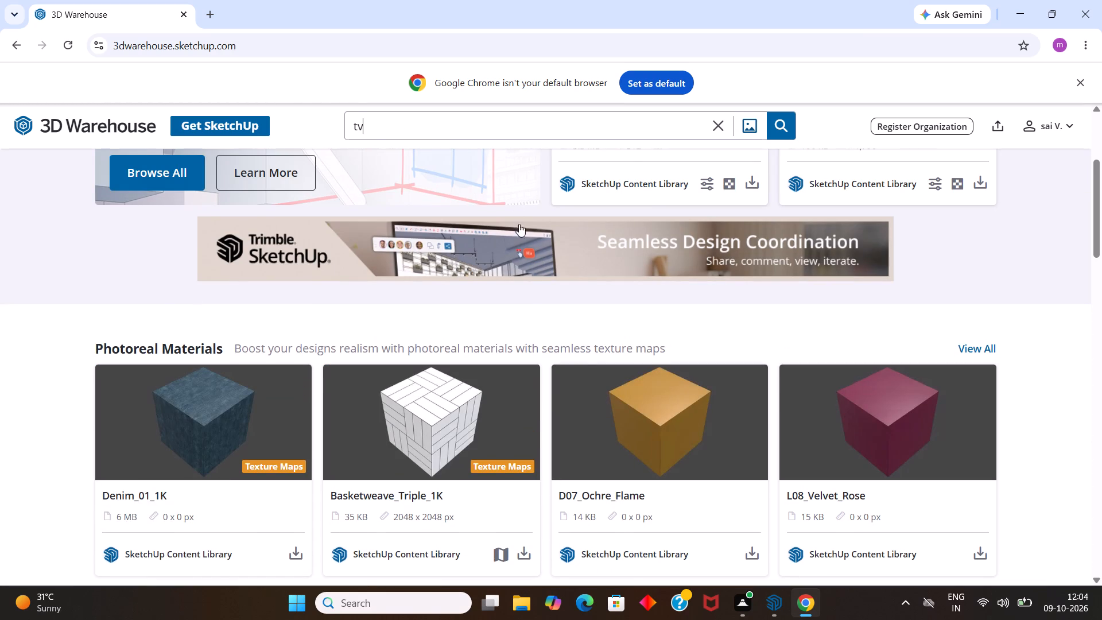
{"action": "key", "text": "Return"}
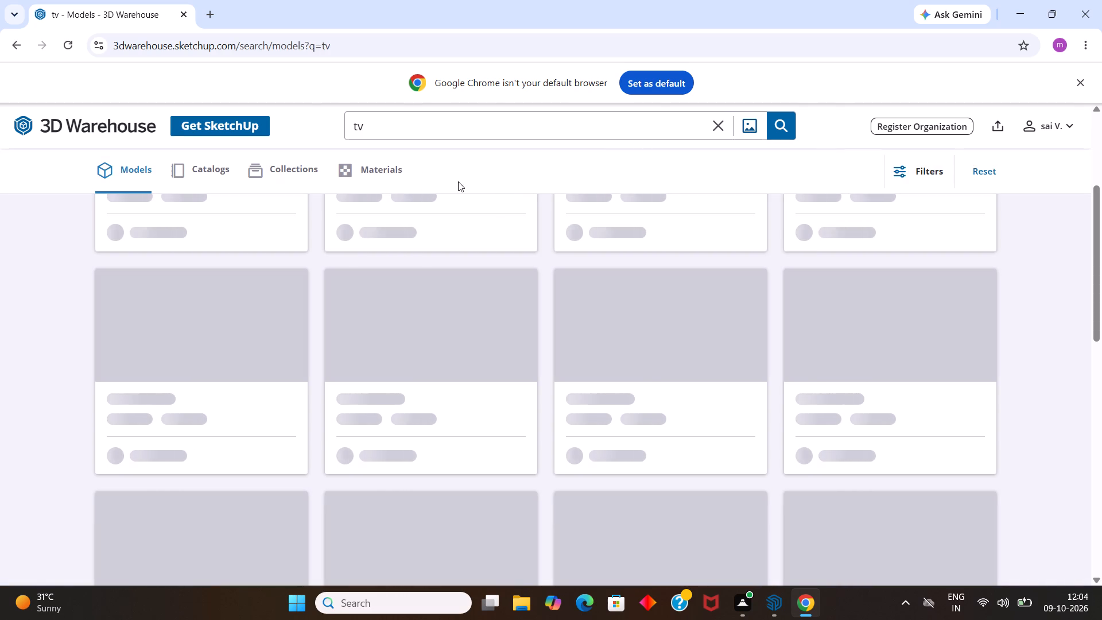
Look through the TV search results for a flat-screen model that suits the TV wall.
{"action": "scroll", "coordinate": [458, 214], "scroll_direction": "up", "scroll_amount": 3}
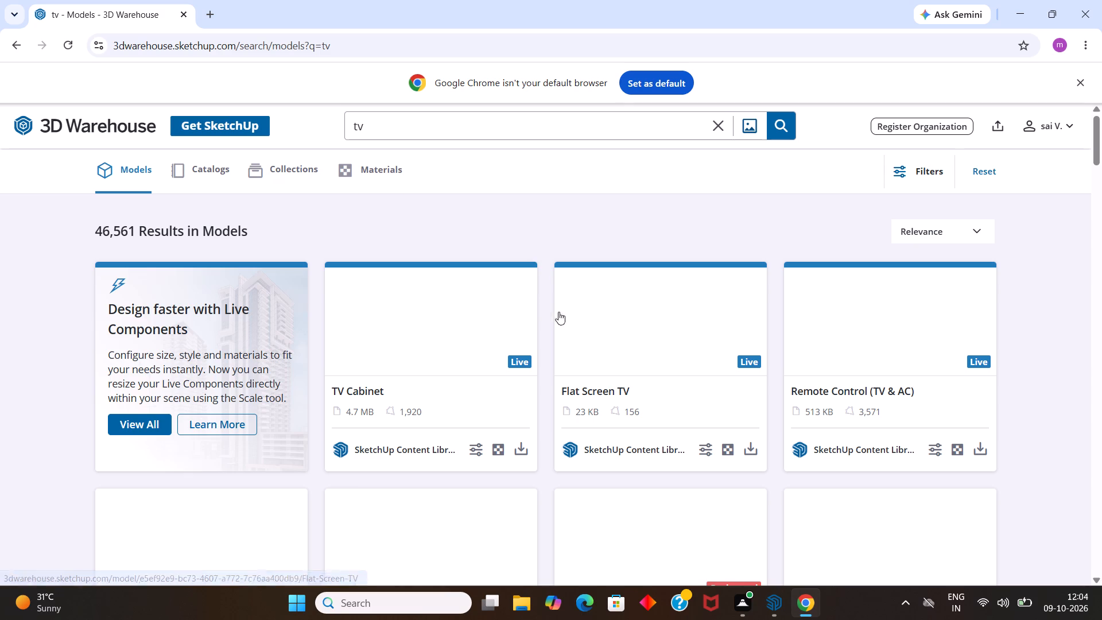
{"action": "scroll", "coordinate": [571, 340], "scroll_direction": "down", "scroll_amount": 3}
{"action": "scroll", "coordinate": [571, 340], "scroll_direction": "up", "scroll_amount": 4}
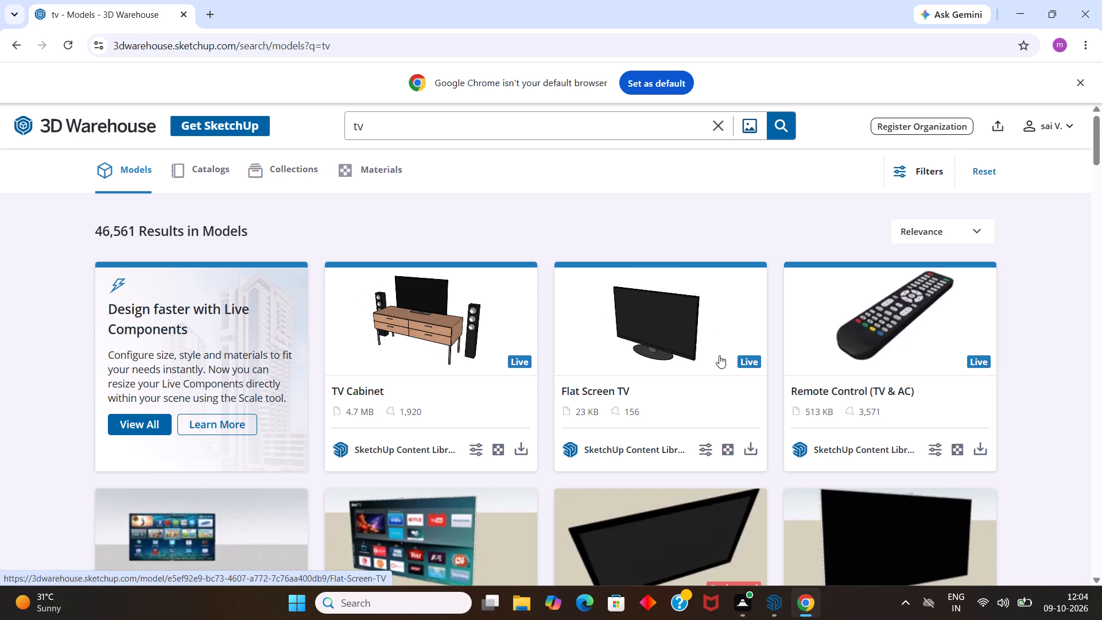
{"action": "scroll", "coordinate": [719, 355], "scroll_direction": "down", "scroll_amount": 2}
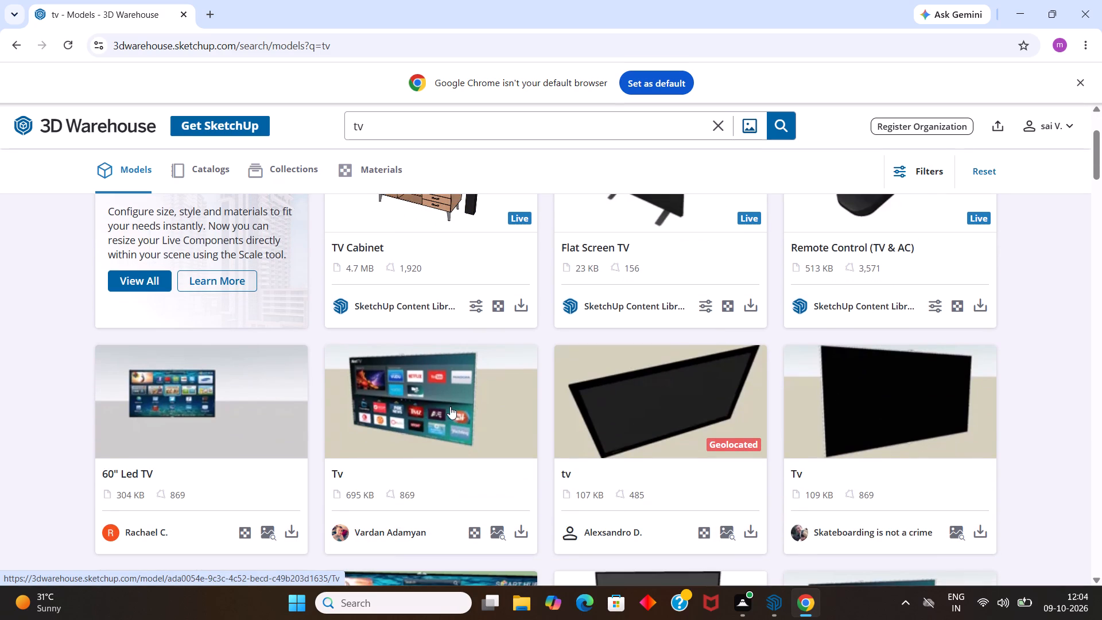
{"action": "scroll", "coordinate": [192, 439], "scroll_direction": "down", "scroll_amount": 4}
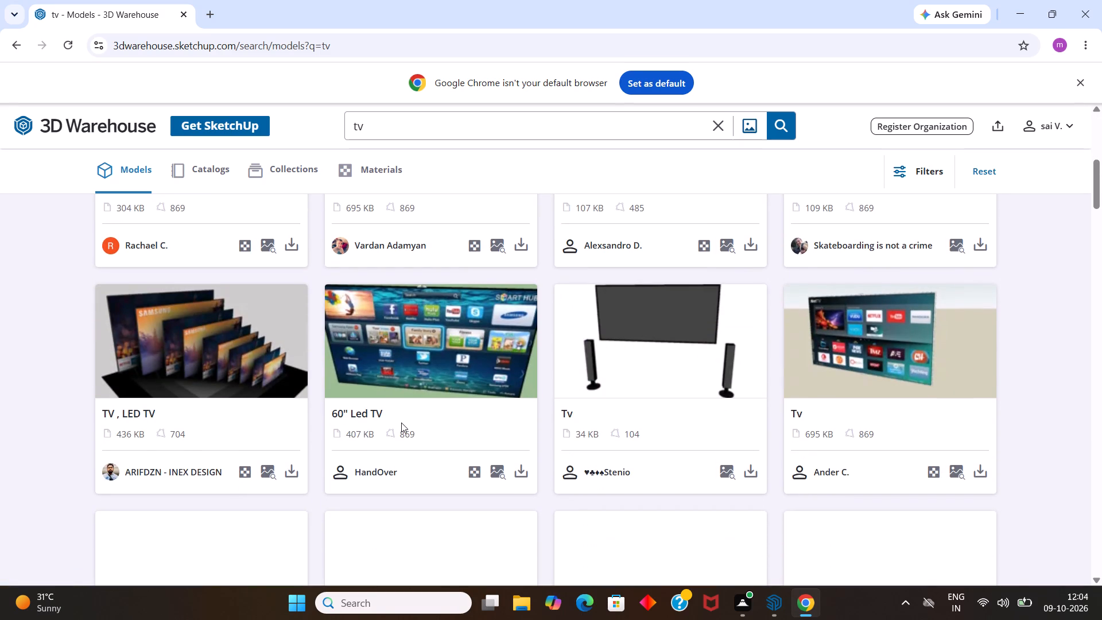
{"action": "scroll", "coordinate": [402, 421], "scroll_direction": "down", "scroll_amount": 8}
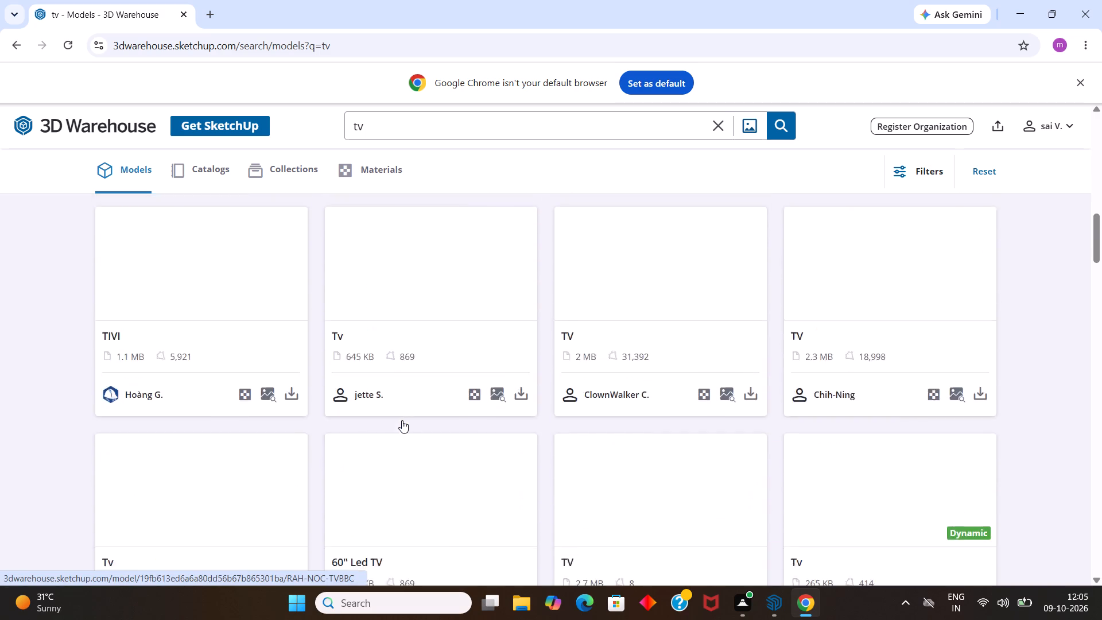
{"action": "scroll", "coordinate": [402, 420], "scroll_direction": "up", "scroll_amount": 2}
{"action": "scroll", "coordinate": [392, 401], "scroll_direction": "down", "scroll_amount": 4}
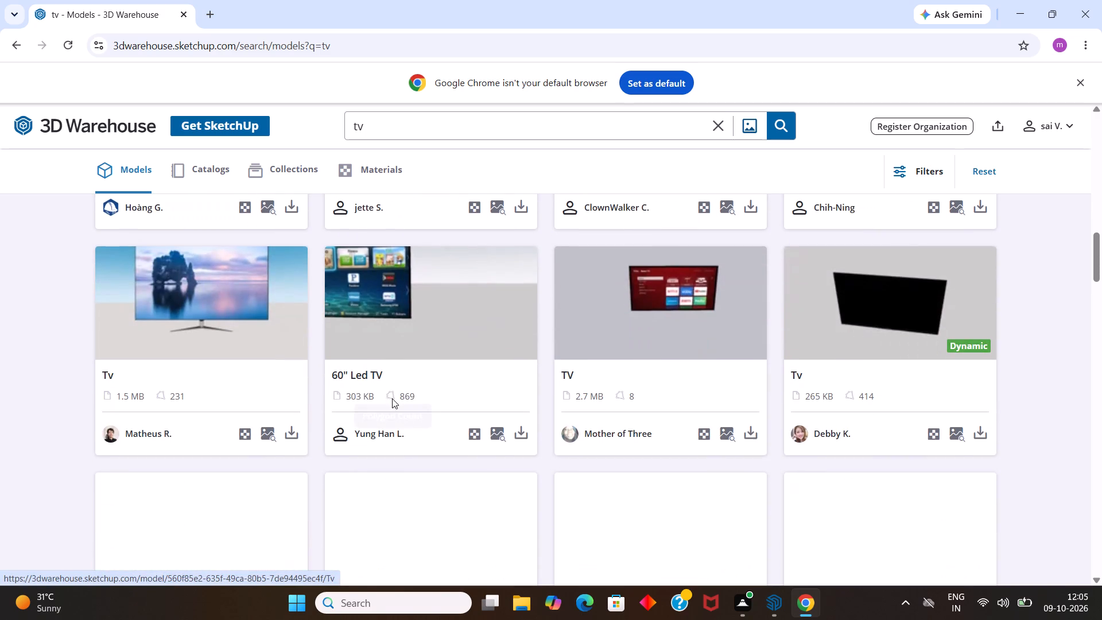
{"action": "scroll", "coordinate": [386, 382], "scroll_direction": "down", "scroll_amount": 4}
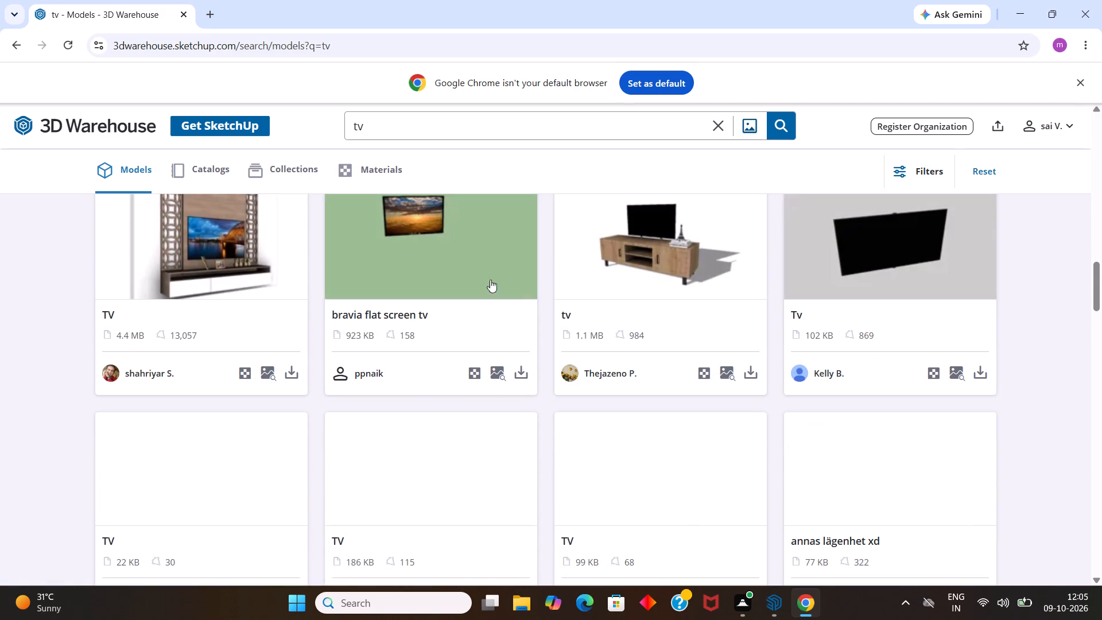
{"action": "scroll", "coordinate": [650, 241], "scroll_direction": "down", "scroll_amount": 3}
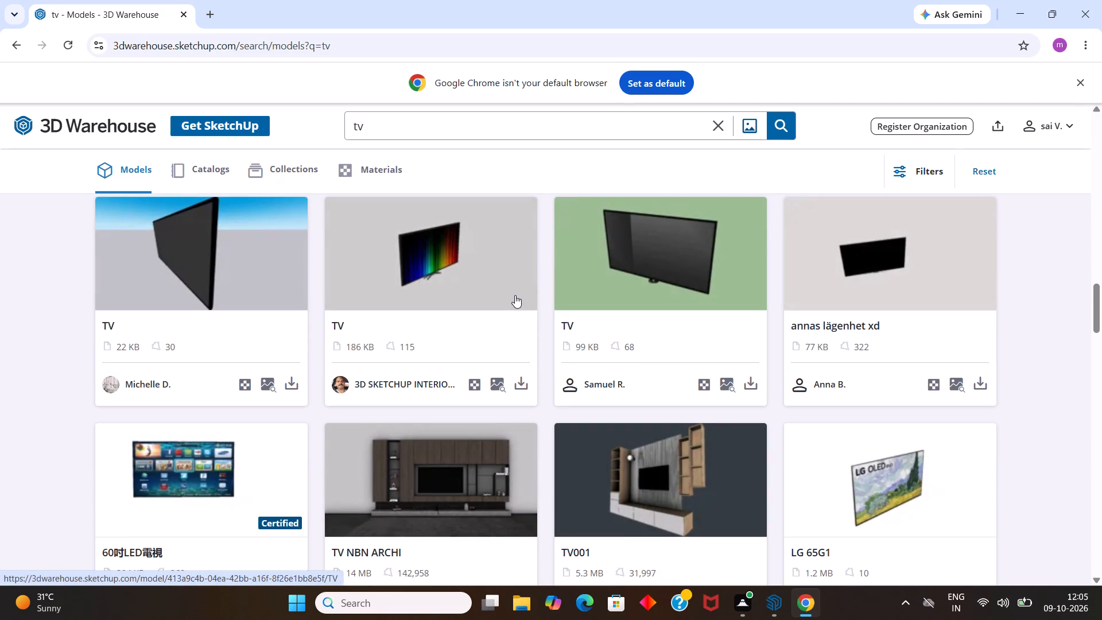
{"action": "scroll", "coordinate": [515, 296], "scroll_direction": "down", "scroll_amount": 4}
{"action": "scroll", "coordinate": [515, 297], "scroll_direction": "up", "scroll_amount": 5}
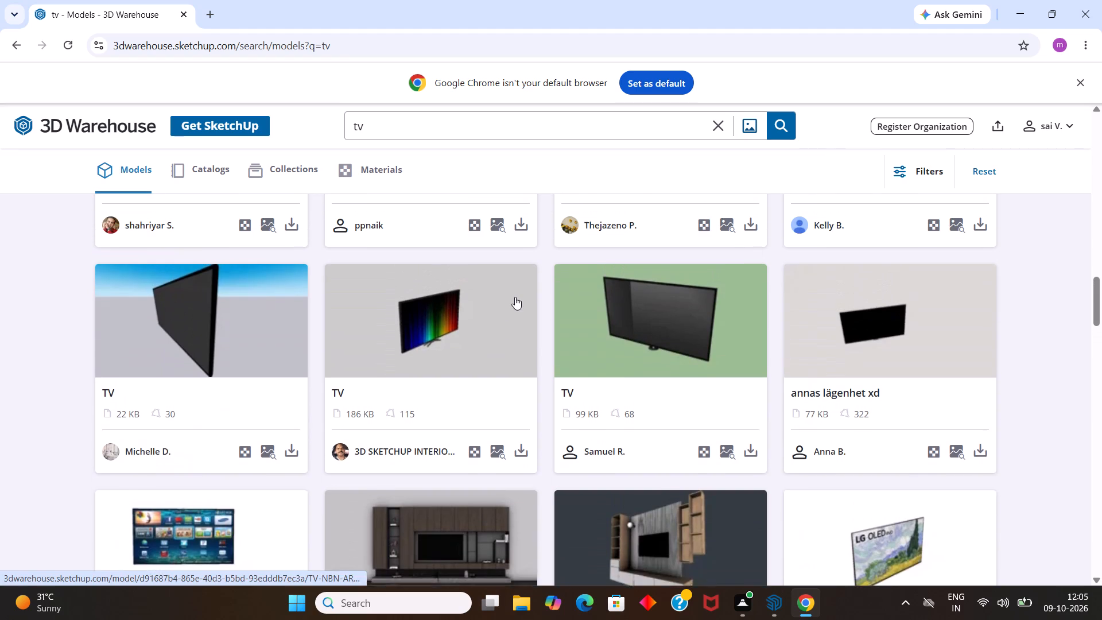
{"action": "scroll", "coordinate": [517, 308], "scroll_direction": "up", "scroll_amount": 3}
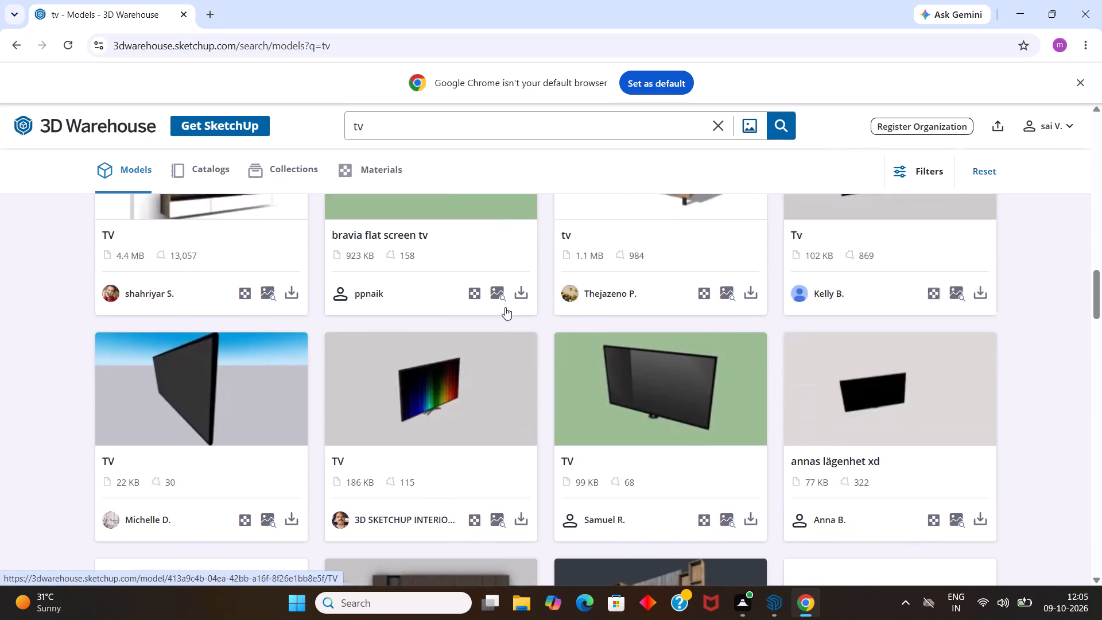
{"action": "scroll", "coordinate": [505, 307], "scroll_direction": "up", "scroll_amount": 20}
{"action": "scroll", "coordinate": [447, 288], "scroll_direction": "up", "scroll_amount": 3}
{"action": "scroll", "coordinate": [447, 288], "scroll_direction": "down", "scroll_amount": 3}
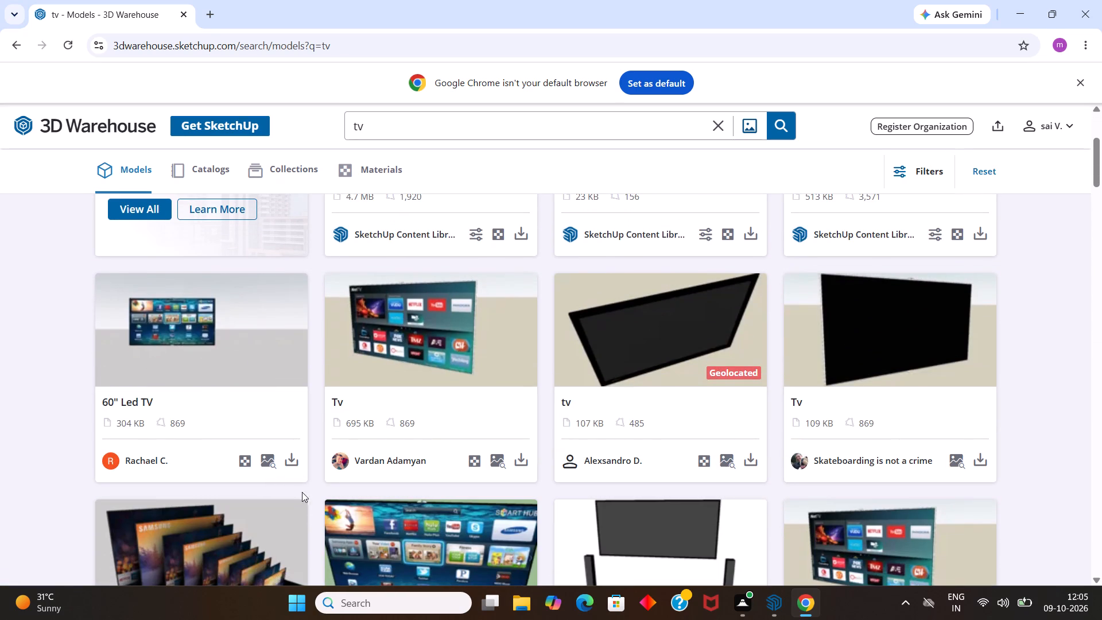
{"action": "left_click", "coordinate": [288, 455]}
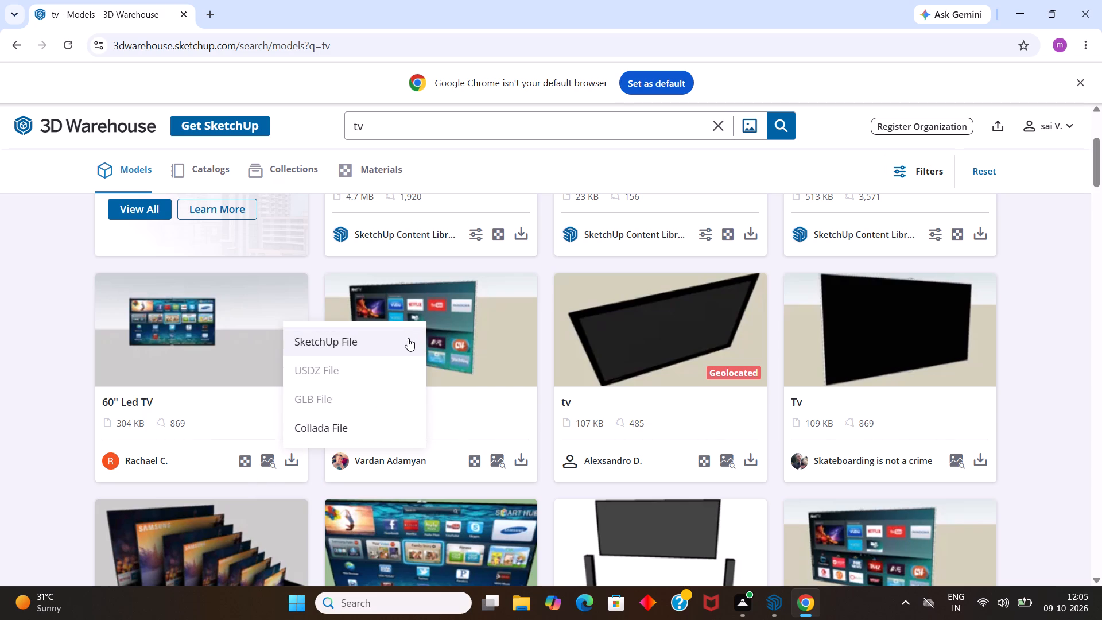
{"action": "left_click", "coordinate": [403, 340]}
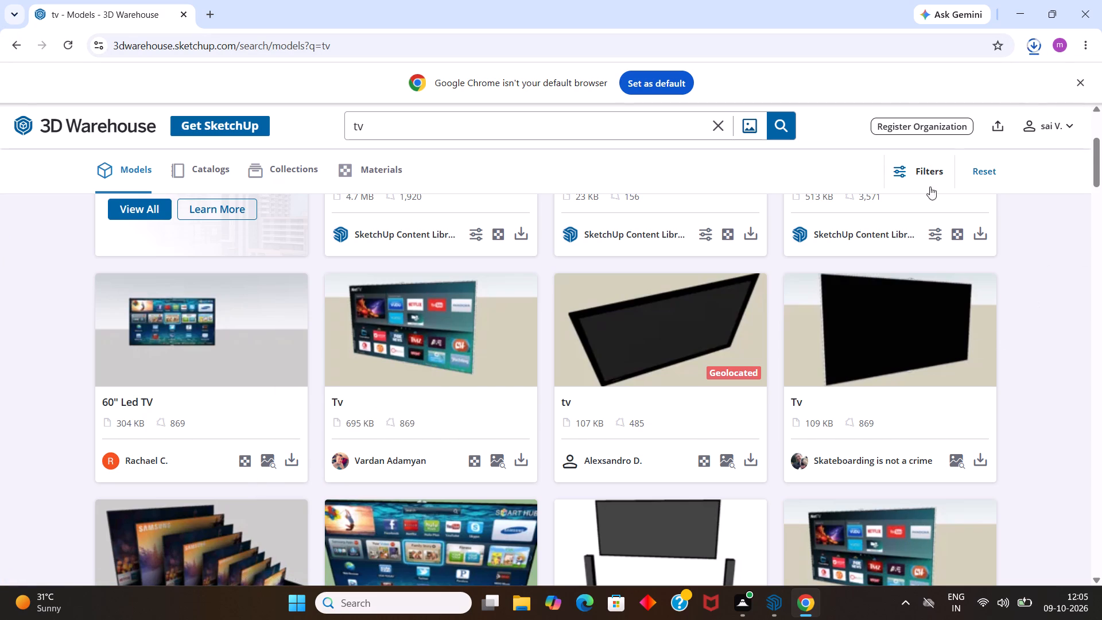
Switch to SketchUp, import the newly downloaded TV model from the Downloads folder, and place it in front of the room.
{"action": "left_click", "coordinate": [779, 602]}
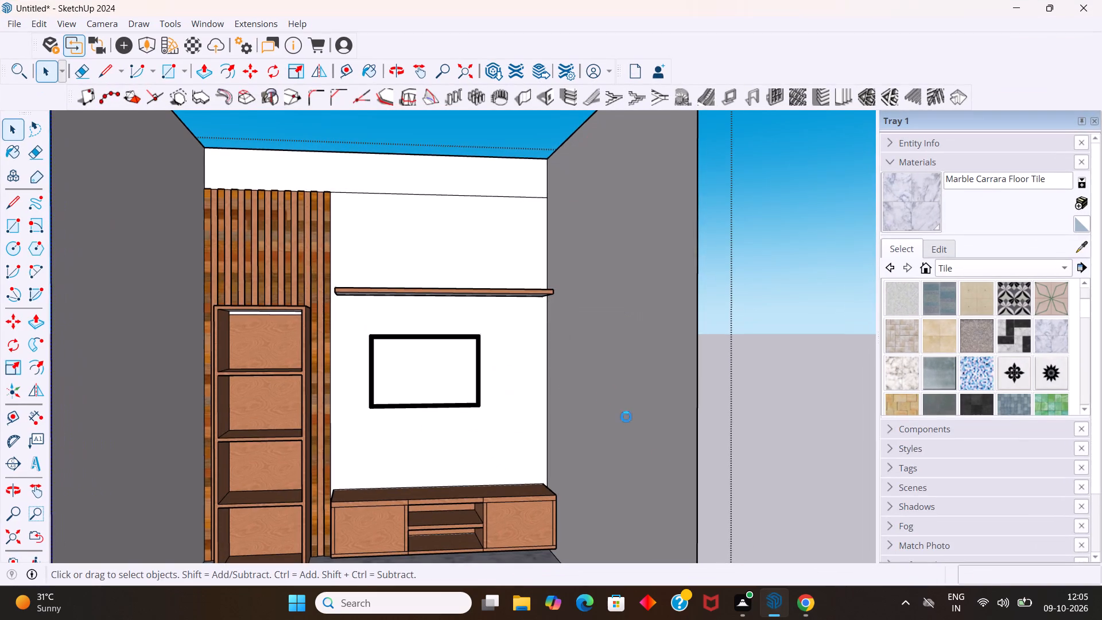
{"action": "scroll", "coordinate": [375, 287], "scroll_direction": "down", "scroll_amount": 10}
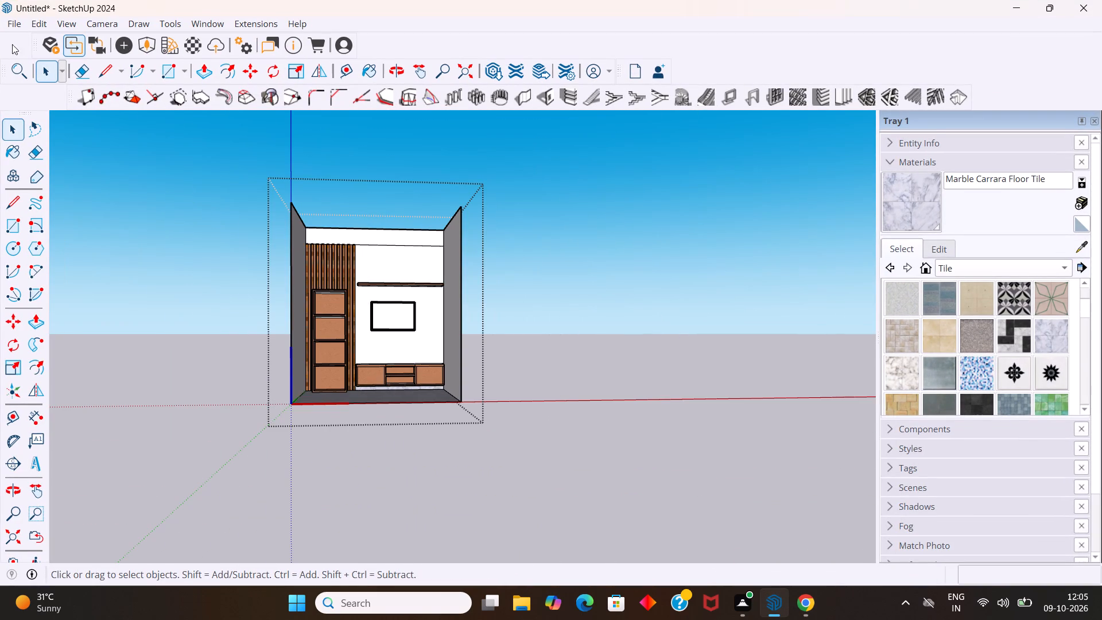
{"action": "left_click", "coordinate": [13, 24]}
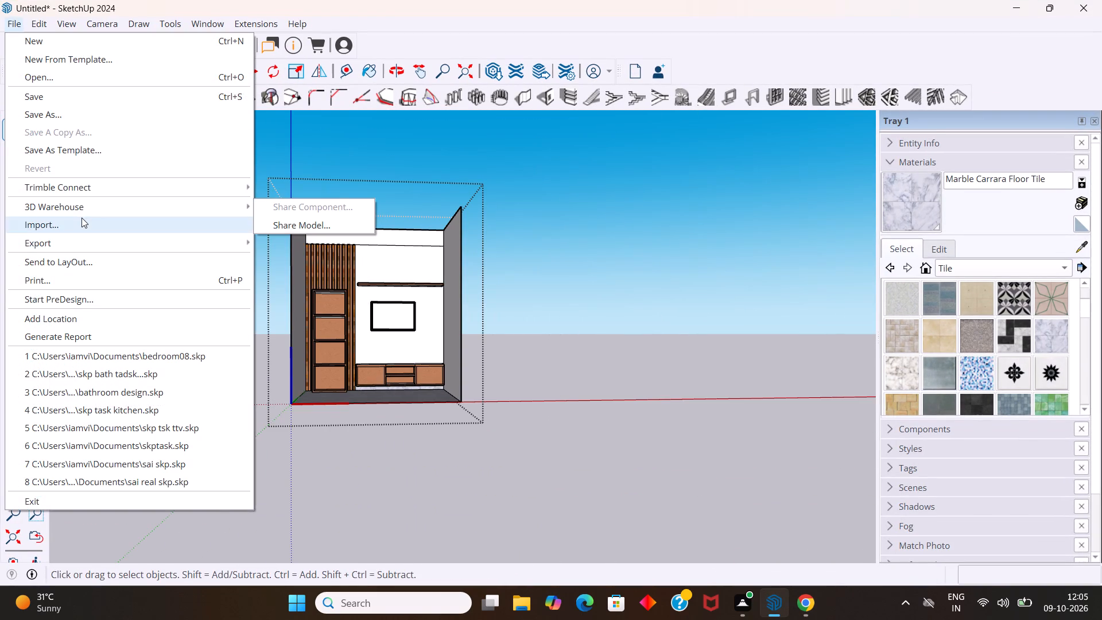
{"action": "left_click", "coordinate": [82, 218]}
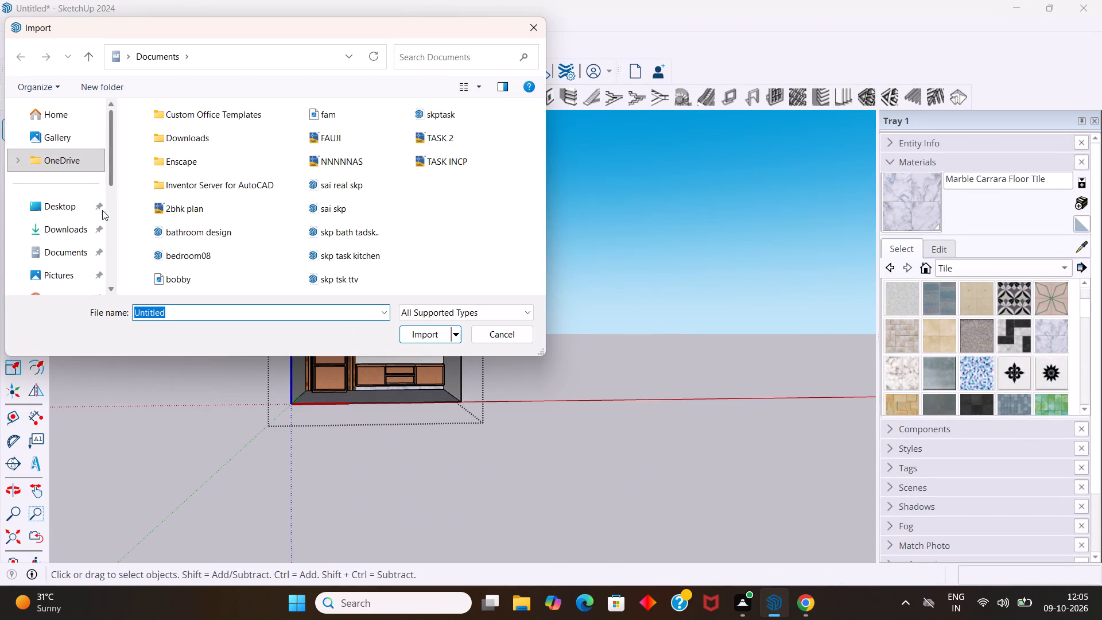
{"action": "left_click", "coordinate": [87, 227]}
{"action": "left_click", "coordinate": [170, 145]}
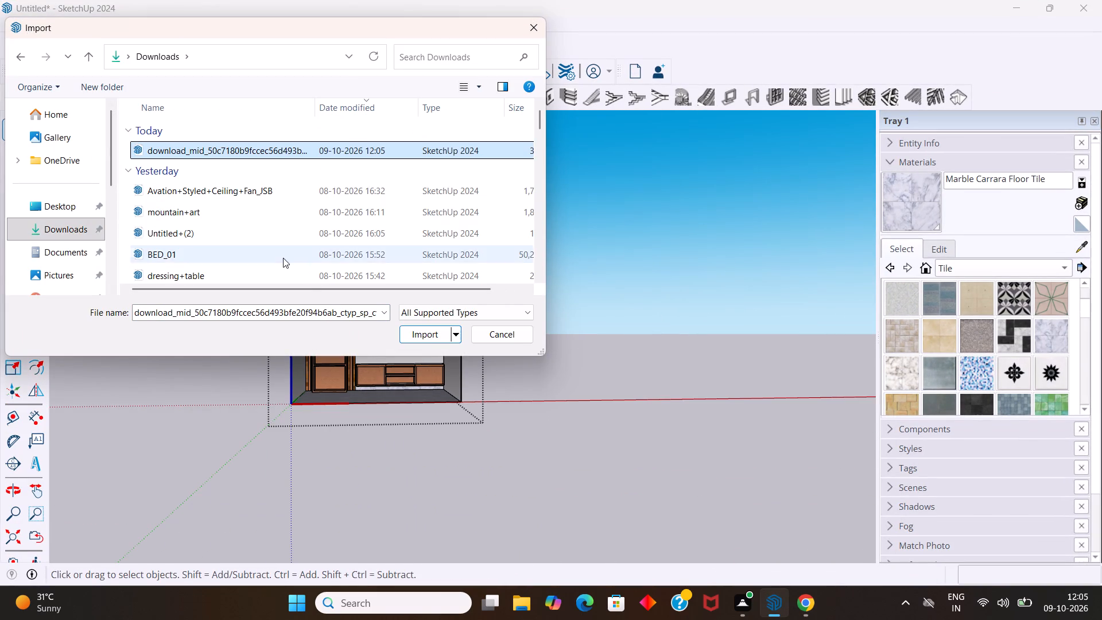
{"action": "left_click", "coordinate": [431, 334]}
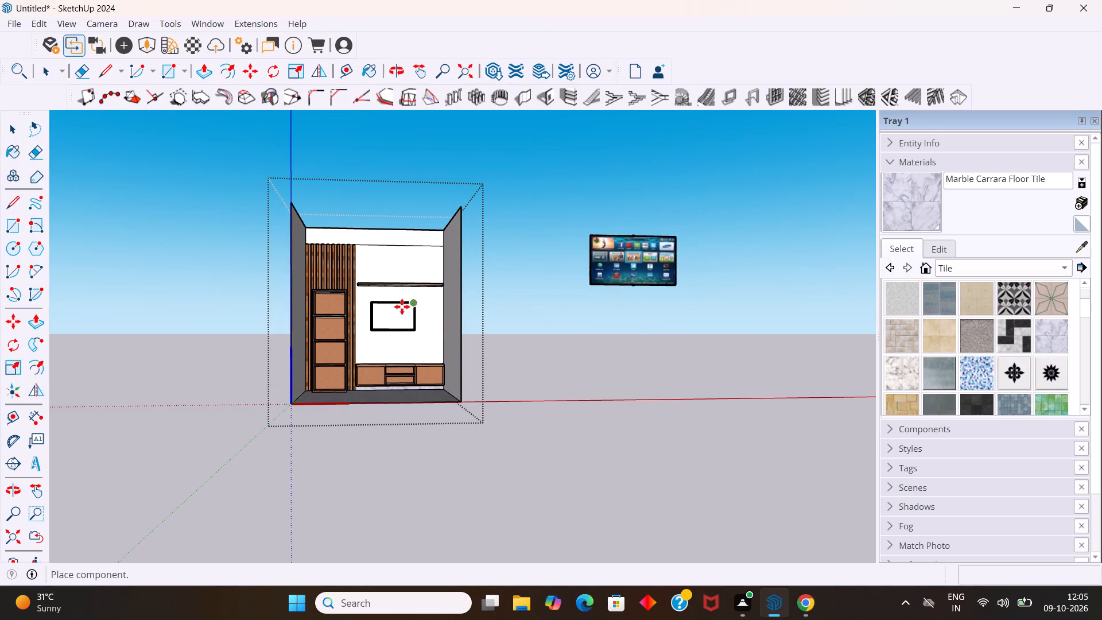
{"action": "left_click", "coordinate": [206, 532]}
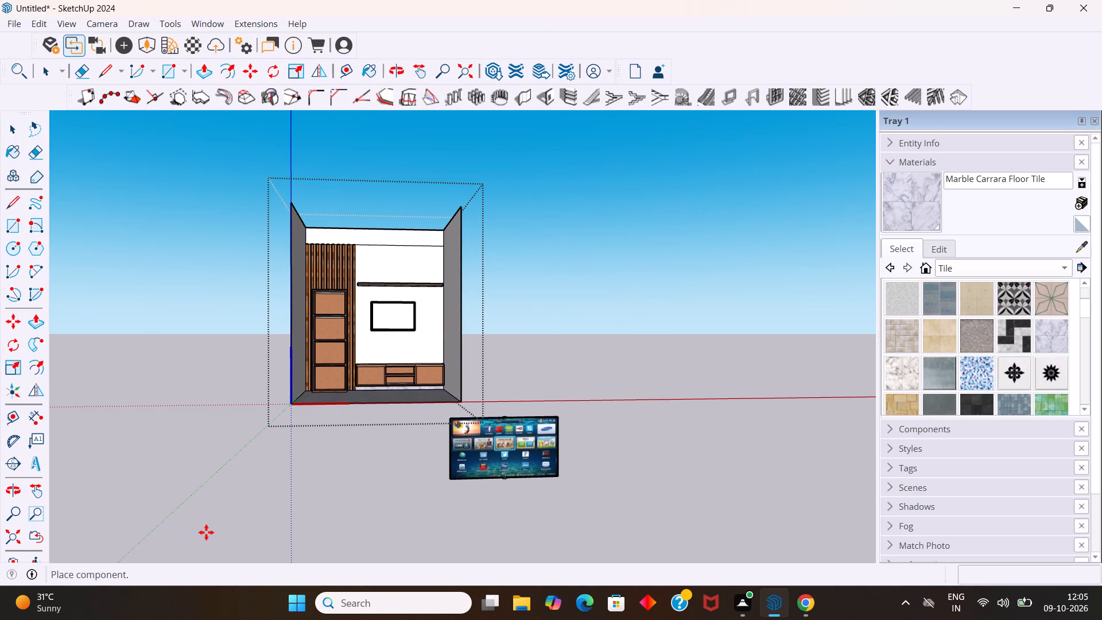
Scale the imported TV down uniformly about its opposite corner.
{"action": "scroll", "coordinate": [511, 451], "scroll_direction": "up", "scroll_amount": 4}
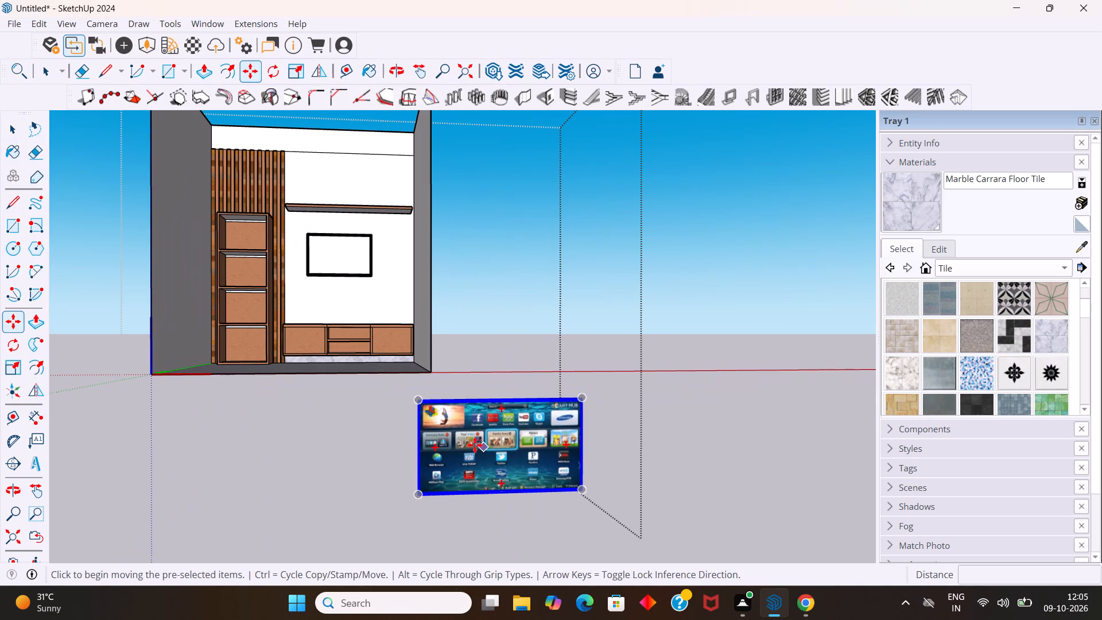
{"action": "key", "text": "s"}
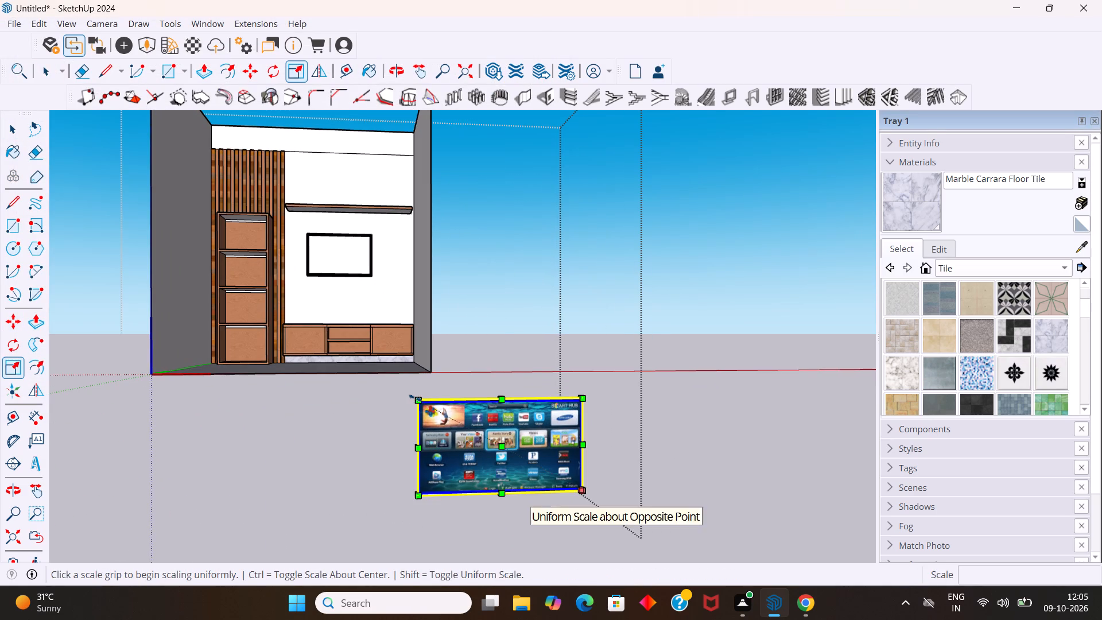
{"action": "left_click_drag", "start_coordinate": [415, 398], "coordinate": [463, 436]}
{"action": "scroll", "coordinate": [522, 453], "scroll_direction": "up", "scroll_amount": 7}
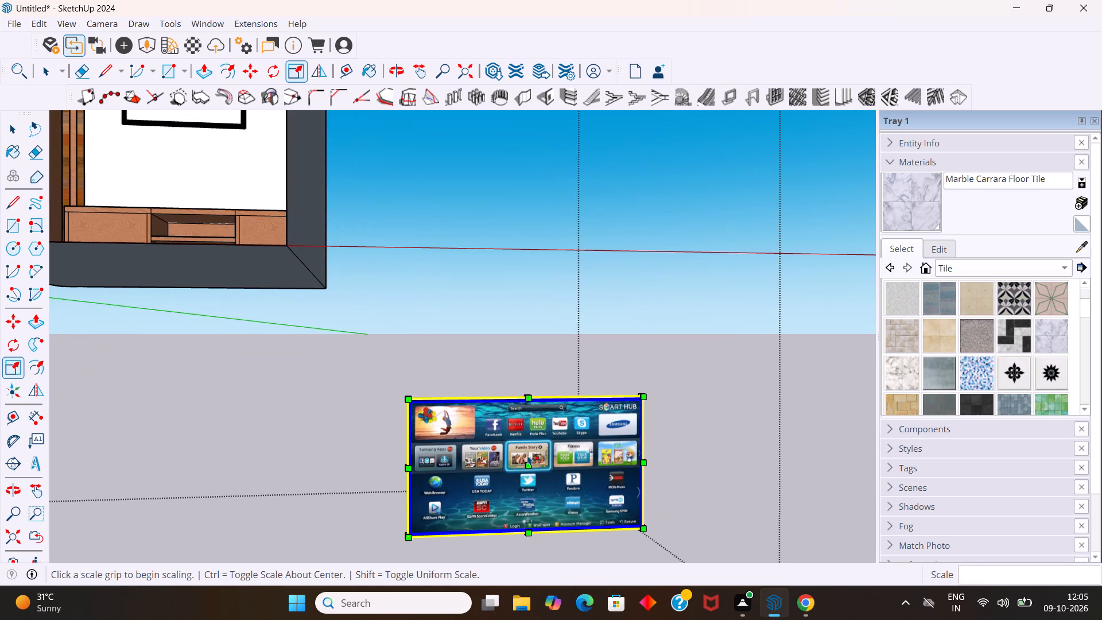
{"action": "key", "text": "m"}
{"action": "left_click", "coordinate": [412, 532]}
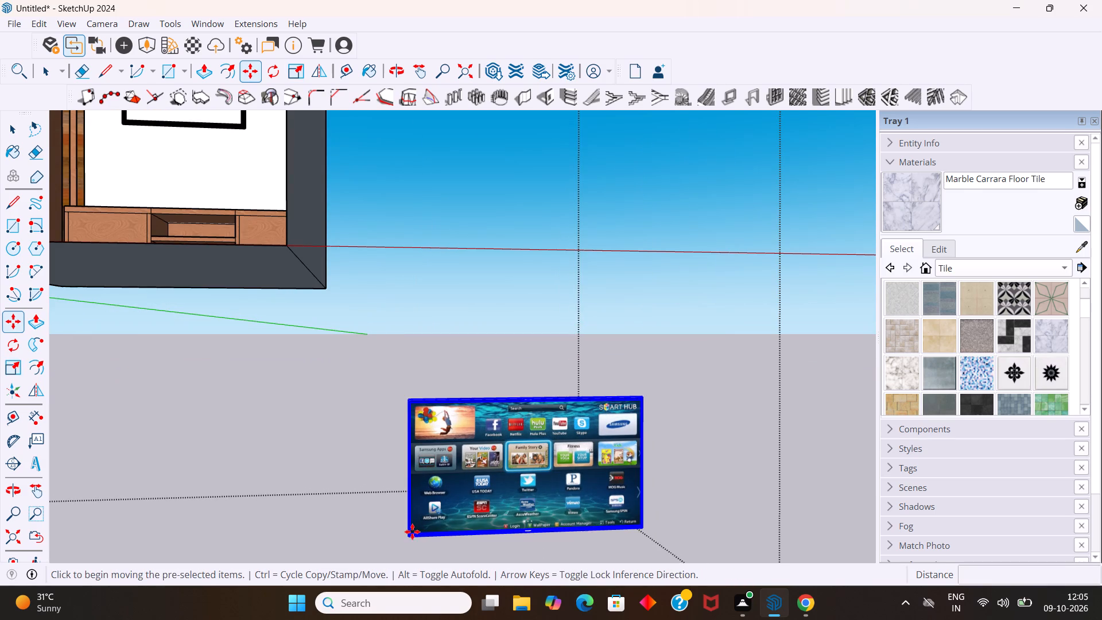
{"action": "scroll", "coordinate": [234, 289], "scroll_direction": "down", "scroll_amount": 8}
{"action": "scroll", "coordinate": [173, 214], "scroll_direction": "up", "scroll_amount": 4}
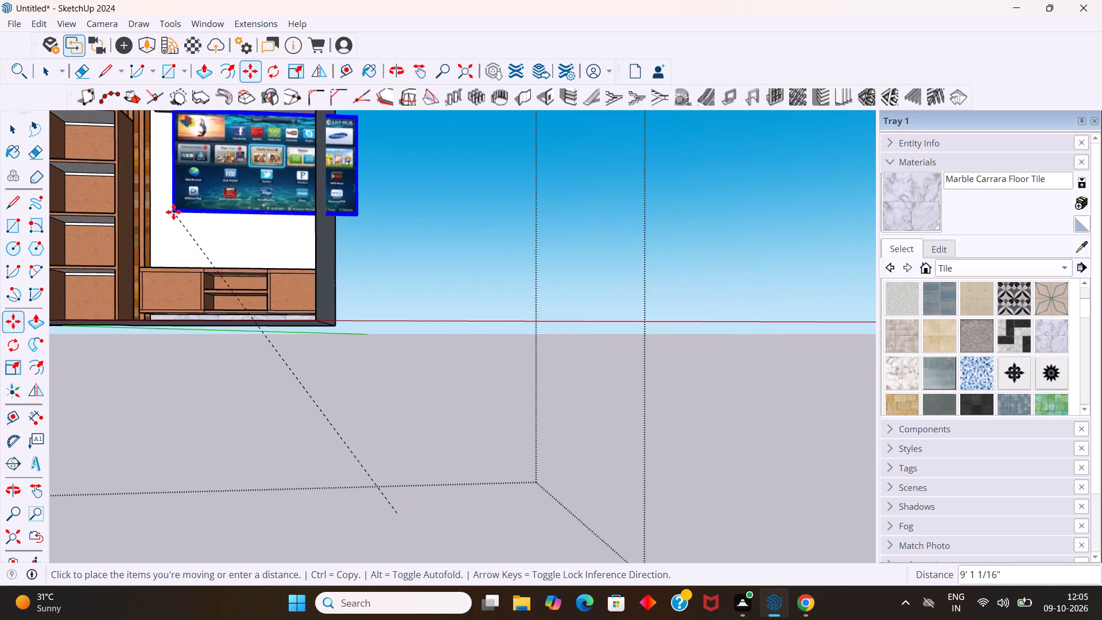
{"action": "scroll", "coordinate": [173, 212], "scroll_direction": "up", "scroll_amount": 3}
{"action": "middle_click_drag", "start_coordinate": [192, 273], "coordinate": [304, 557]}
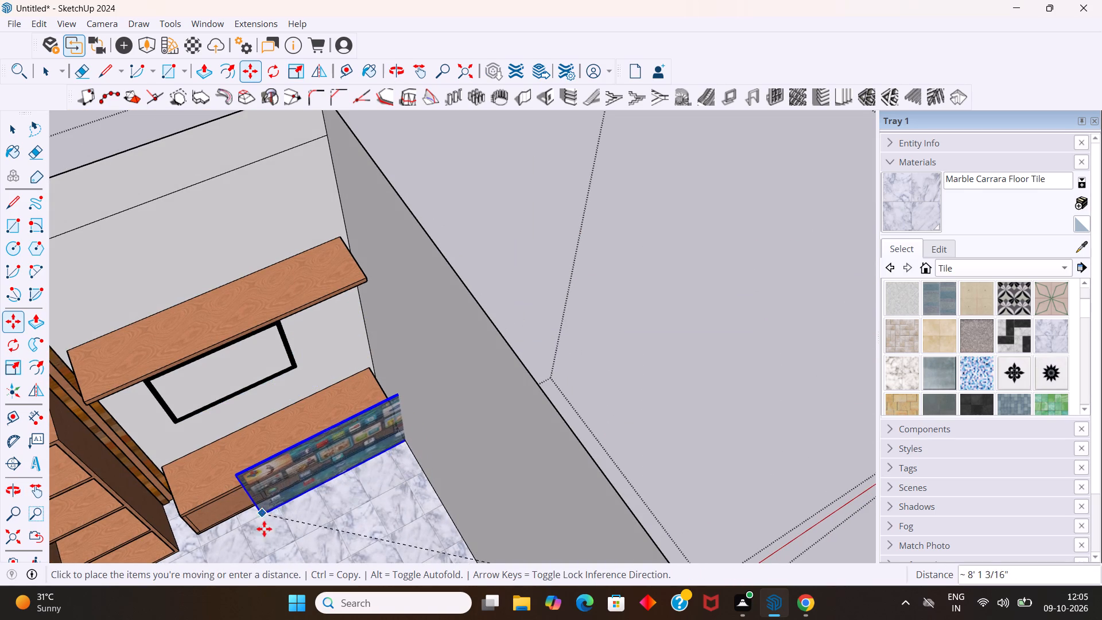
Scale the TV down uniformly from its corner to about 0.60 of its size.
{"action": "key", "text": "s"}
{"action": "scroll", "coordinate": [283, 530], "scroll_direction": "down", "scroll_amount": 5}
{"action": "scroll", "coordinate": [402, 532], "scroll_direction": "down", "scroll_amount": 5}
{"action": "middle_click_drag", "start_coordinate": [454, 553], "coordinate": [451, 547]}
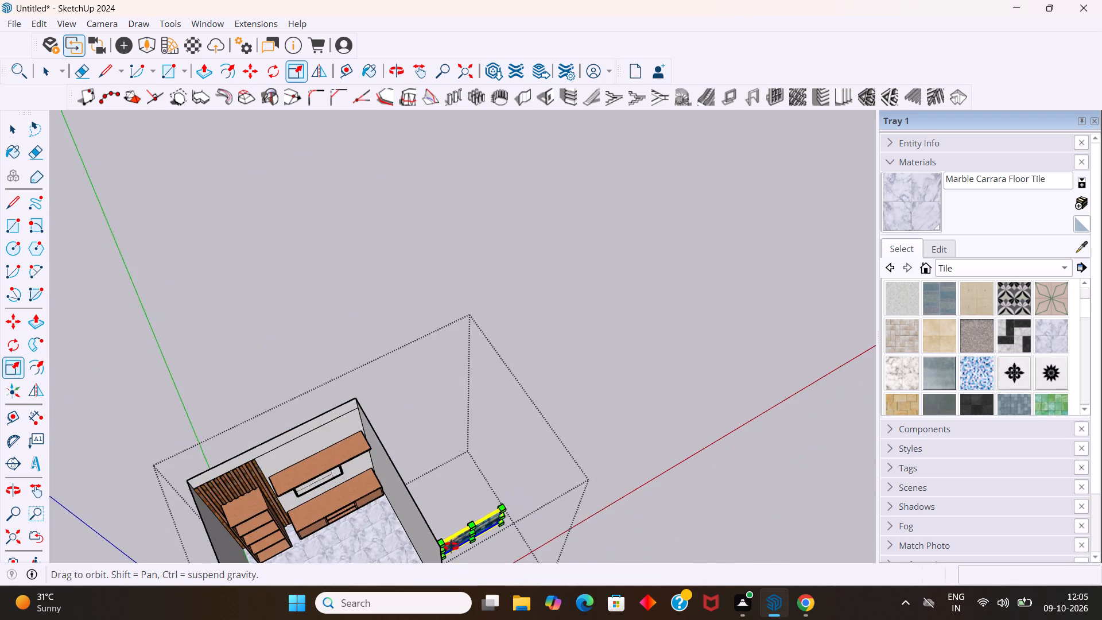
{"action": "middle_click_drag", "start_coordinate": [451, 547], "coordinate": [393, 359]}
{"action": "scroll", "coordinate": [388, 353], "scroll_direction": "down", "scroll_amount": 6}
{"action": "scroll", "coordinate": [443, 529], "scroll_direction": "down", "scroll_amount": 5}
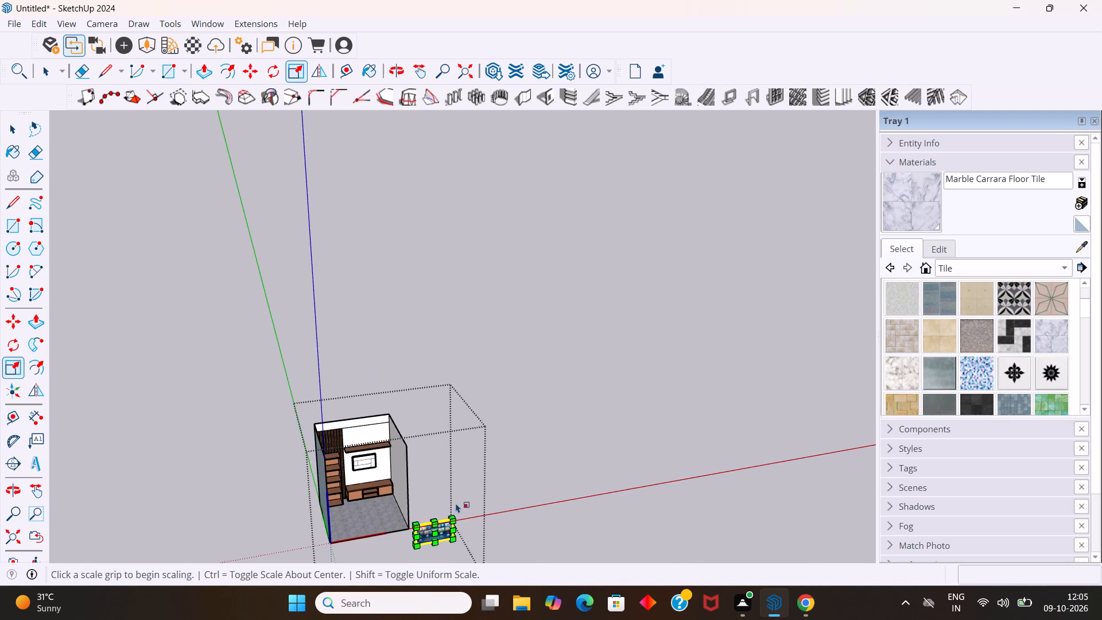
{"action": "scroll", "coordinate": [456, 503], "scroll_direction": "down", "scroll_amount": 5}
{"action": "scroll", "coordinate": [461, 550], "scroll_direction": "up", "scroll_amount": 19}
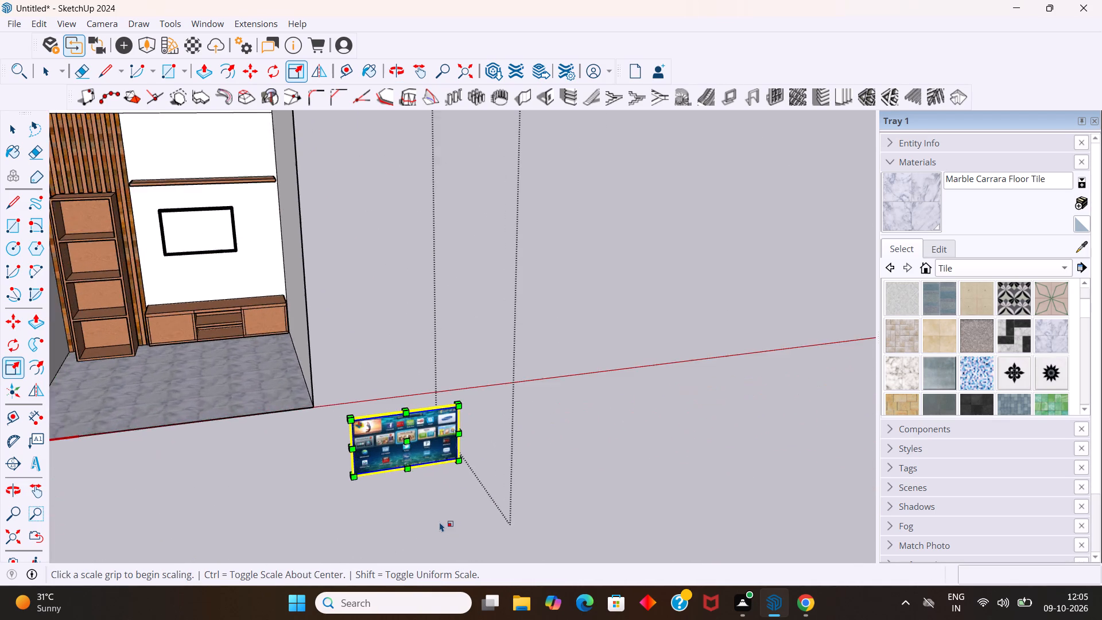
{"action": "scroll", "coordinate": [440, 522], "scroll_direction": "up", "scroll_amount": 12}
{"action": "left_click_drag", "start_coordinate": [273, 338], "coordinate": [352, 390]}
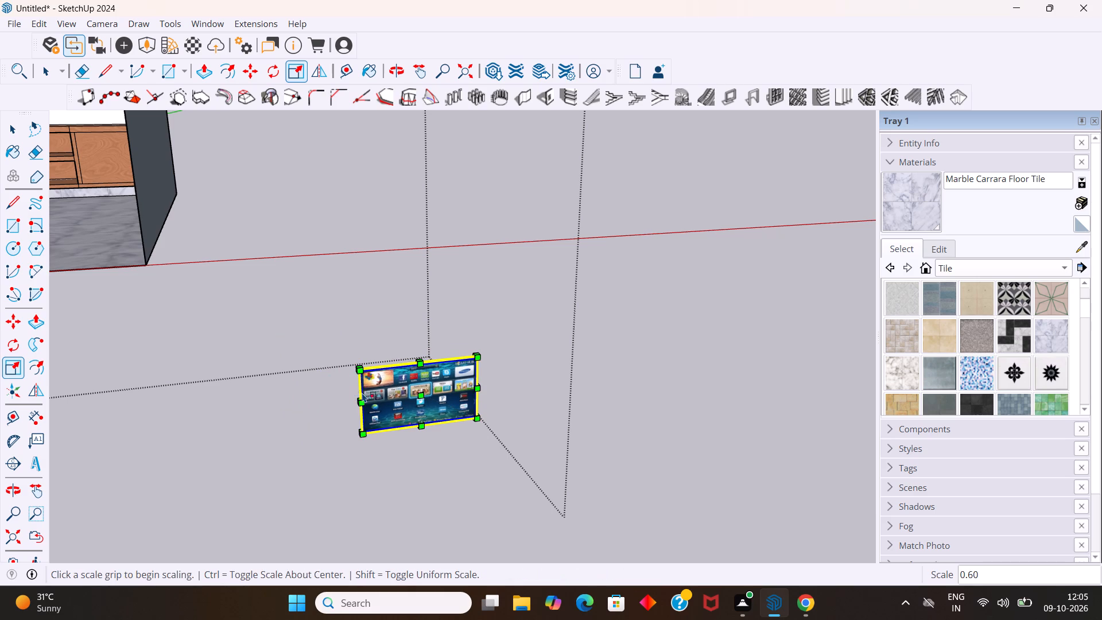
Move the TV by its upper corner about 12' onto the wall at the black frame.
{"action": "key", "text": "m"}
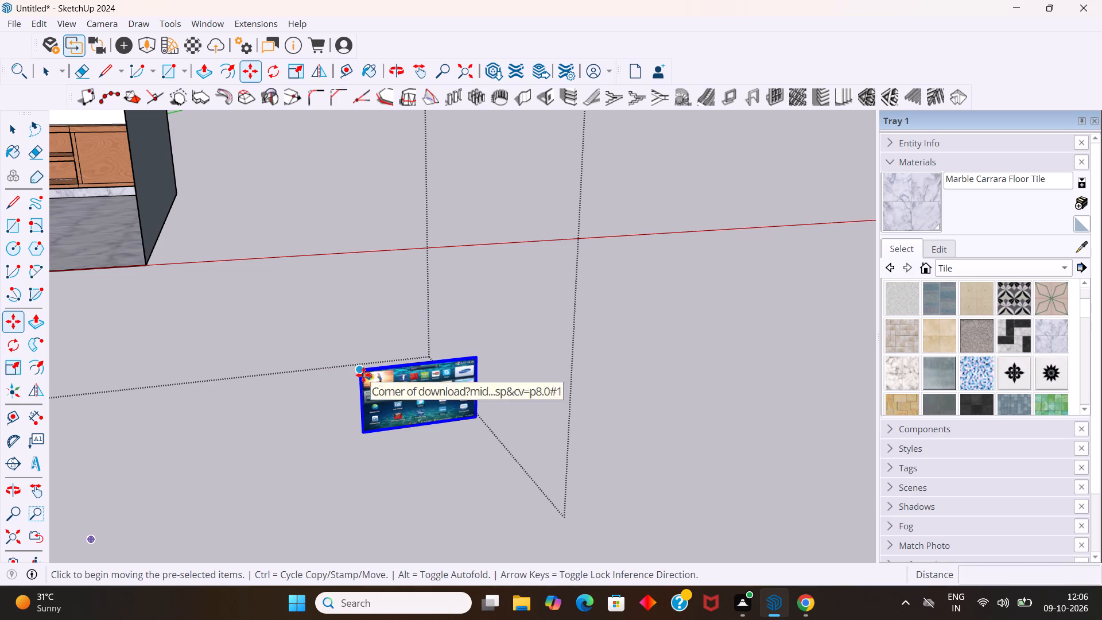
{"action": "left_click", "coordinate": [360, 373]}
{"action": "scroll", "coordinate": [240, 317], "scroll_direction": "down", "scroll_amount": 10}
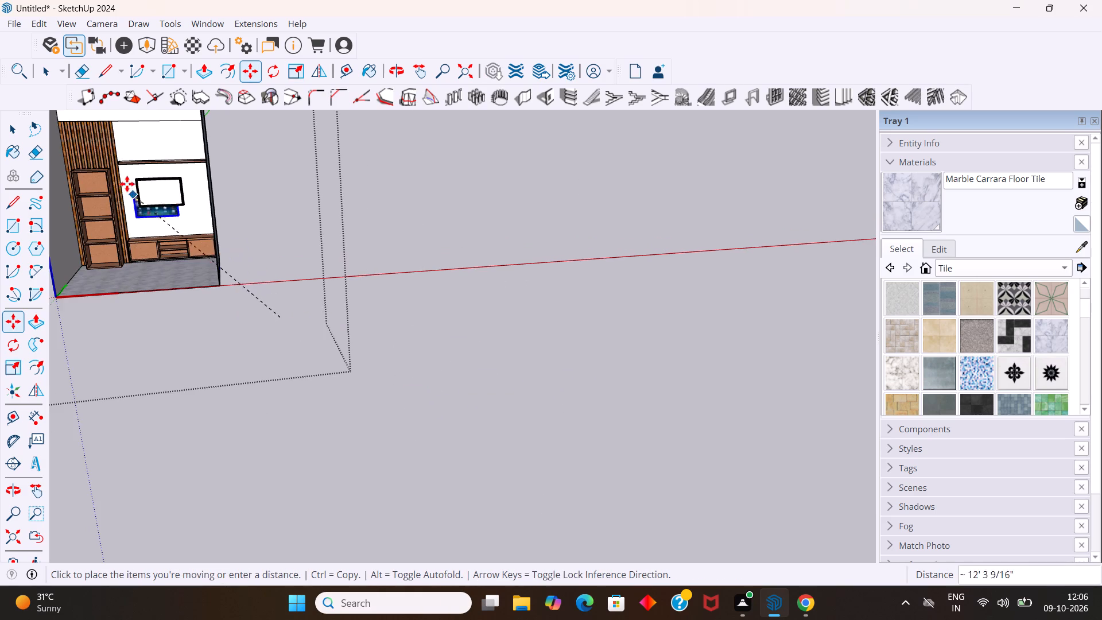
{"action": "scroll", "coordinate": [127, 178], "scroll_direction": "up", "scroll_amount": 20}
{"action": "scroll", "coordinate": [127, 178], "scroll_direction": "up", "scroll_amount": 4}
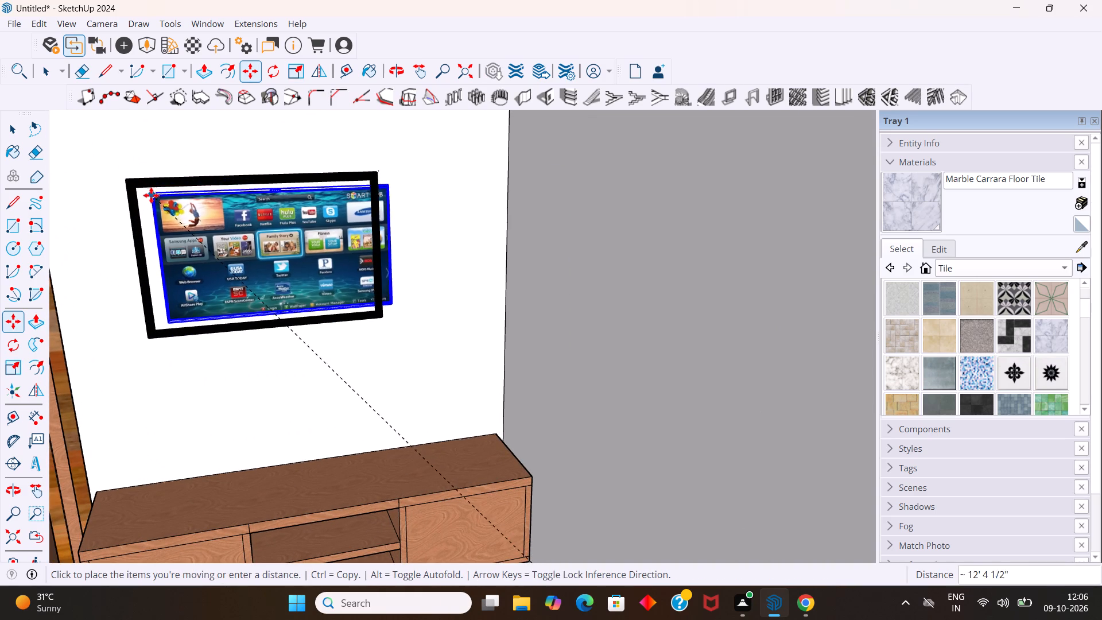
{"action": "scroll", "coordinate": [138, 189], "scroll_direction": "up", "scroll_amount": 1}
{"action": "middle_click_drag", "start_coordinate": [138, 189], "coordinate": [145, 223]}
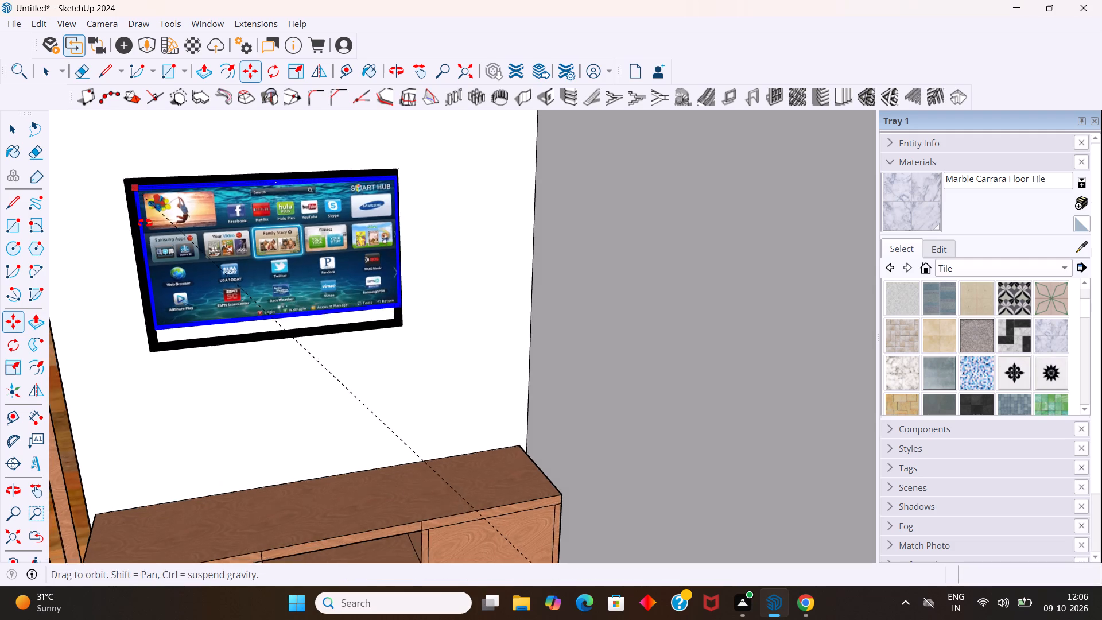
{"action": "middle_click_drag", "start_coordinate": [145, 223], "coordinate": [150, 265]}
{"action": "scroll", "coordinate": [137, 189], "scroll_direction": "up", "scroll_amount": 8}
{"action": "middle_click_drag", "start_coordinate": [143, 191], "coordinate": [139, 251]}
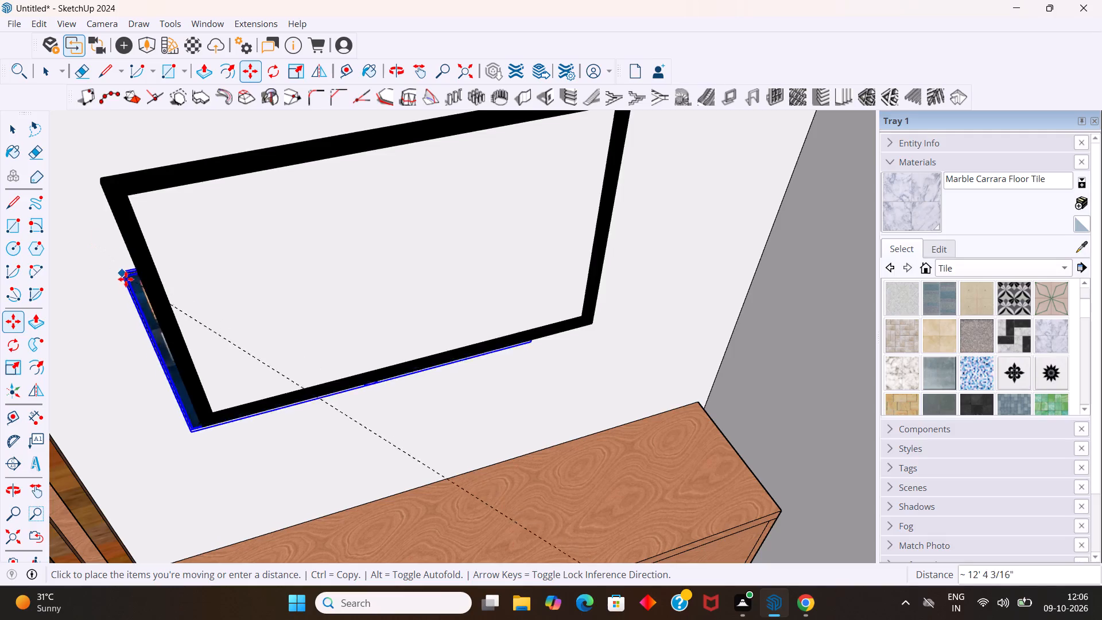
{"action": "left_click", "coordinate": [199, 278]}
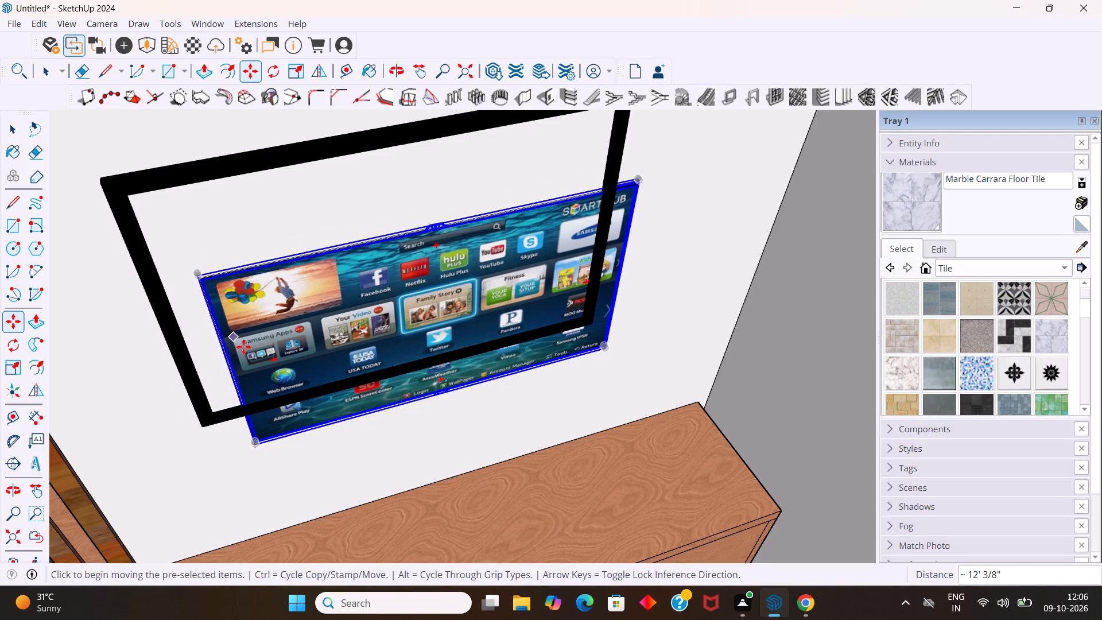
Move the TV by its lower corner about 5 3/16" to the frame opening's inner bottom corner on the shelving side.
{"action": "middle_click_drag", "start_coordinate": [282, 454], "coordinate": [309, 332]}
{"action": "scroll", "coordinate": [312, 248], "scroll_direction": "up", "scroll_amount": 4}
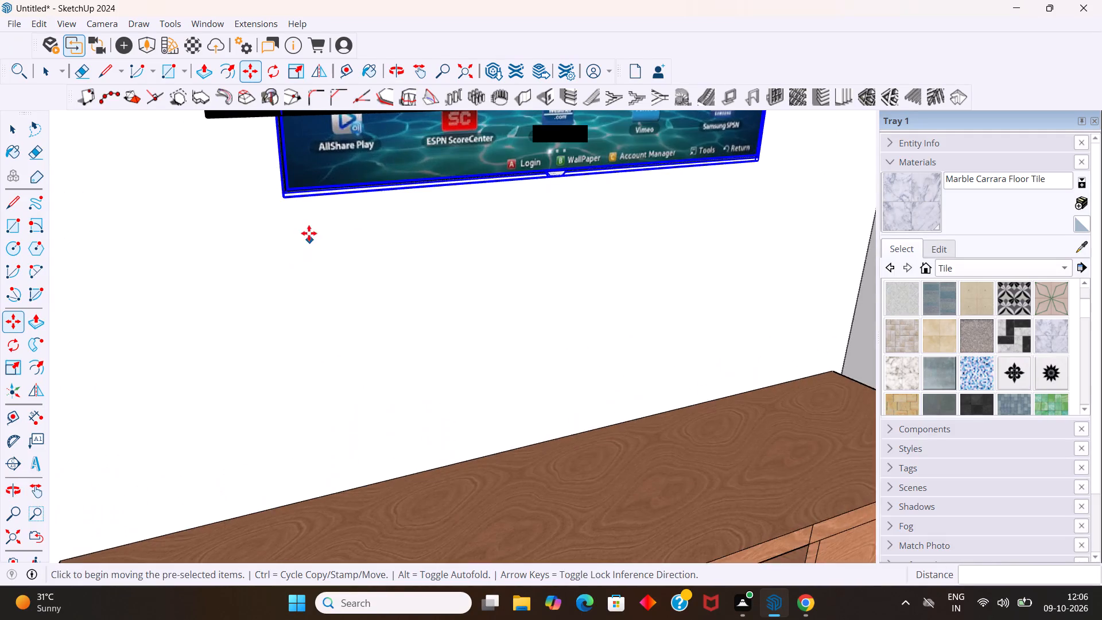
{"action": "scroll", "coordinate": [308, 214], "scroll_direction": "up", "scroll_amount": 2}
{"action": "left_click", "coordinate": [282, 187]}
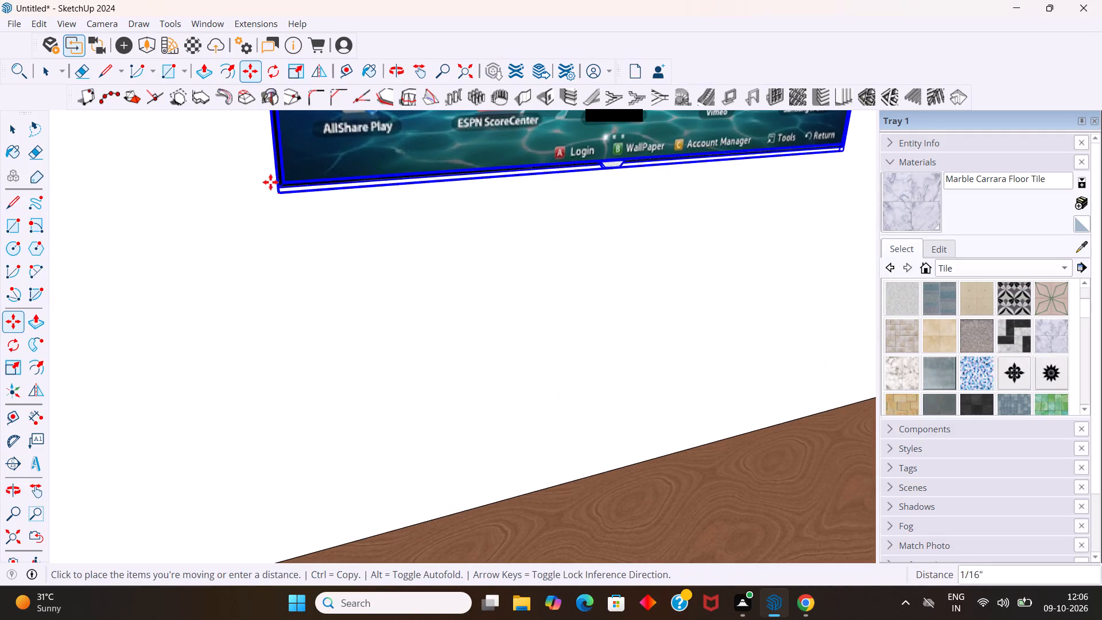
{"action": "scroll", "coordinate": [391, 315], "scroll_direction": "down", "scroll_amount": 10}
{"action": "scroll", "coordinate": [355, 274], "scroll_direction": "down", "scroll_amount": 5}
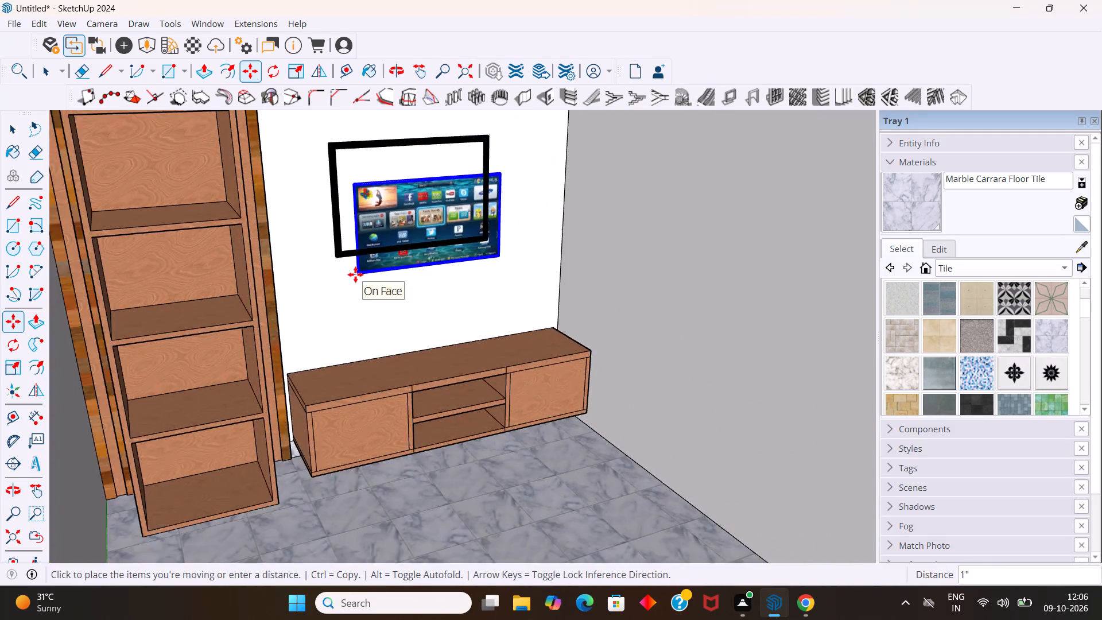
{"action": "scroll", "coordinate": [355, 274], "scroll_direction": "down", "scroll_amount": 5}
{"action": "scroll", "coordinate": [355, 249], "scroll_direction": "up", "scroll_amount": 4}
{"action": "scroll", "coordinate": [351, 231], "scroll_direction": "up", "scroll_amount": 17}
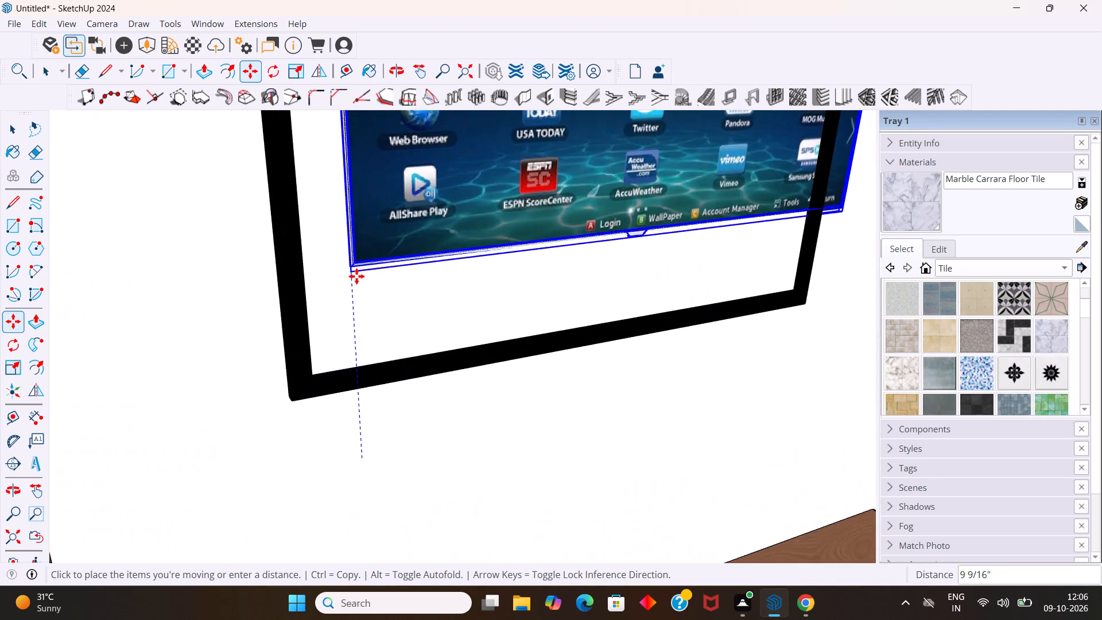
{"action": "scroll", "coordinate": [356, 276], "scroll_direction": "up", "scroll_amount": 2}
{"action": "scroll", "coordinate": [288, 416], "scroll_direction": "up", "scroll_amount": 5}
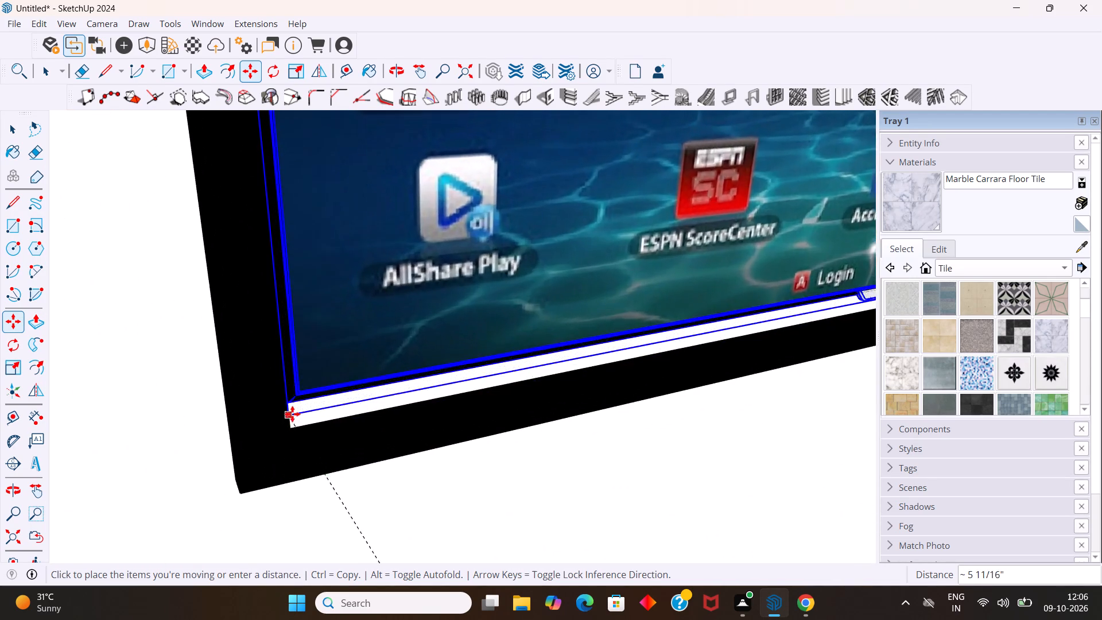
{"action": "middle_click_drag", "start_coordinate": [293, 416], "coordinate": [185, 504]}
{"action": "scroll", "coordinate": [289, 432], "scroll_direction": "up", "scroll_amount": 1}
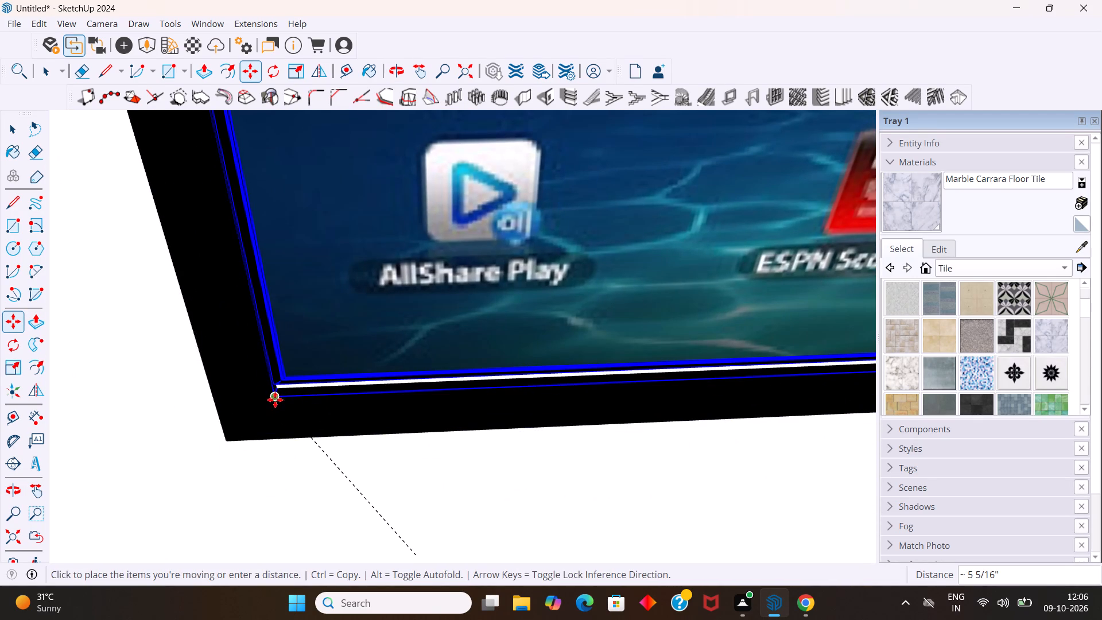
{"action": "left_click", "coordinate": [274, 406]}
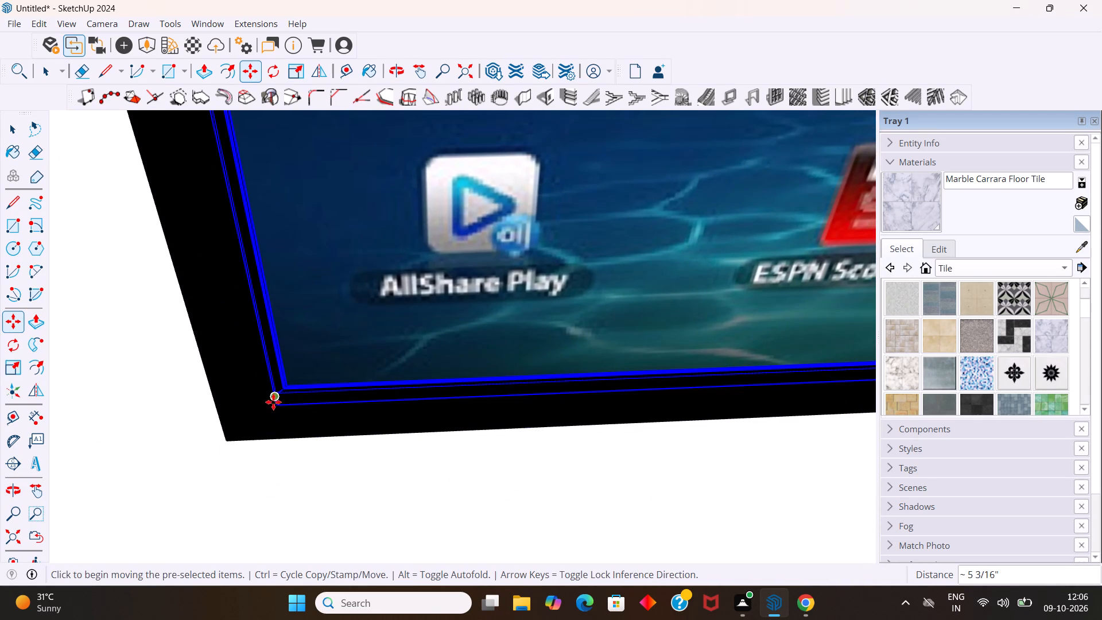
Scale the TV's height up to about 1.10 towards the top of the frame opening.
{"action": "scroll", "coordinate": [273, 401], "scroll_direction": "down", "scroll_amount": 20}
{"action": "scroll", "coordinate": [499, 330], "scroll_direction": "up", "scroll_amount": 2}
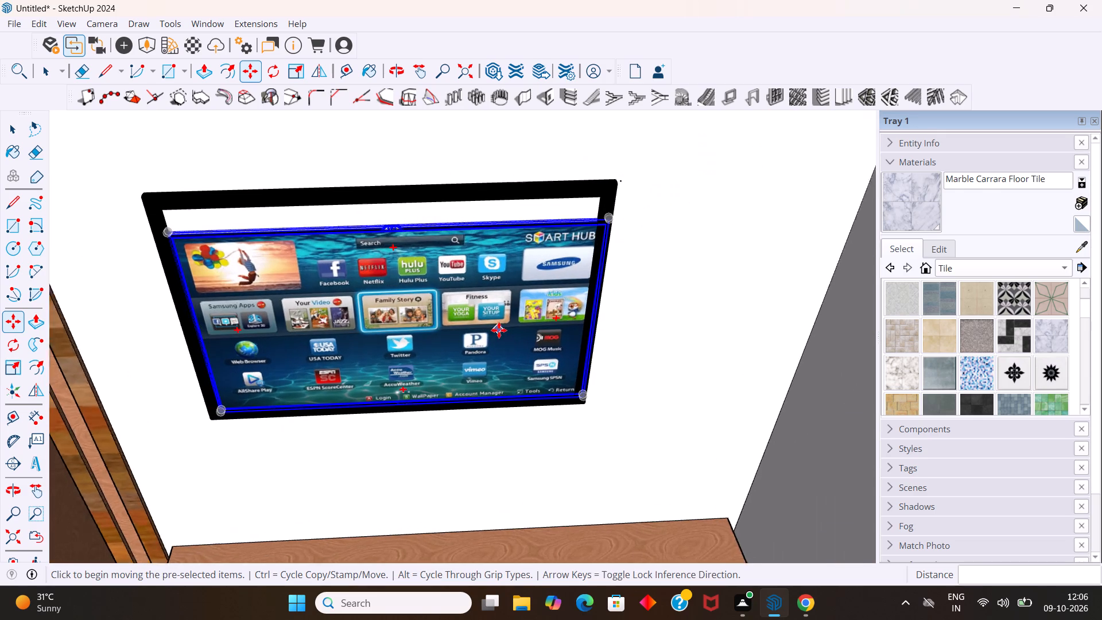
{"action": "scroll", "coordinate": [499, 330], "scroll_direction": "up", "scroll_amount": 1}
{"action": "key", "text": "s"}
{"action": "scroll", "coordinate": [418, 138], "scroll_direction": "up", "scroll_amount": 5}
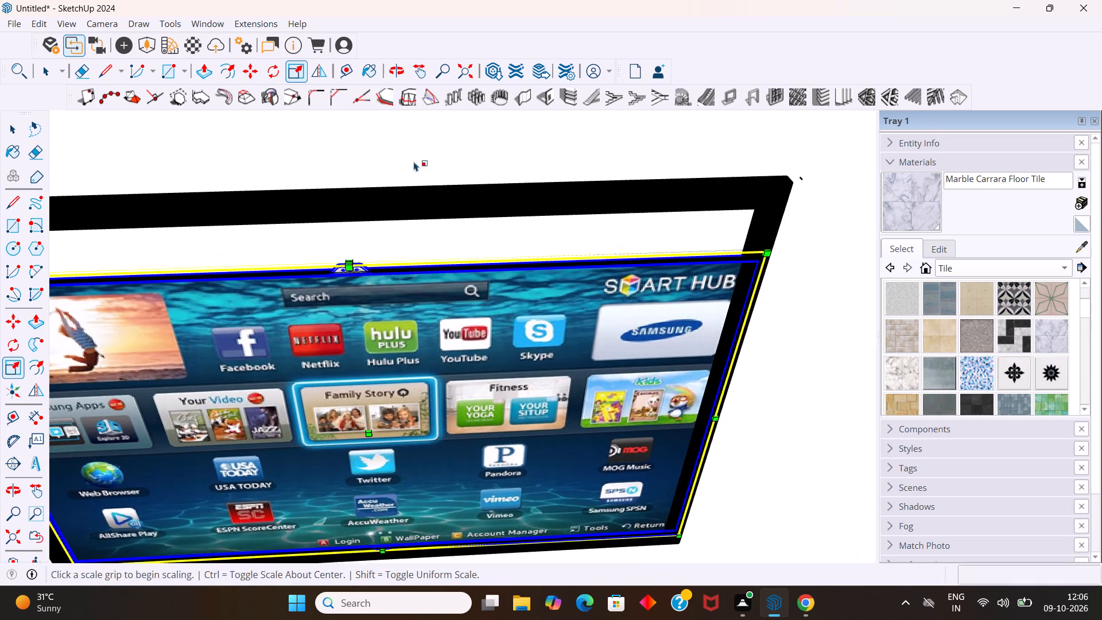
{"action": "middle_click_drag", "start_coordinate": [413, 183], "coordinate": [426, 266]}
{"action": "scroll", "coordinate": [417, 273], "scroll_direction": "up", "scroll_amount": 5}
{"action": "scroll", "coordinate": [314, 305], "scroll_direction": "up", "scroll_amount": 3}
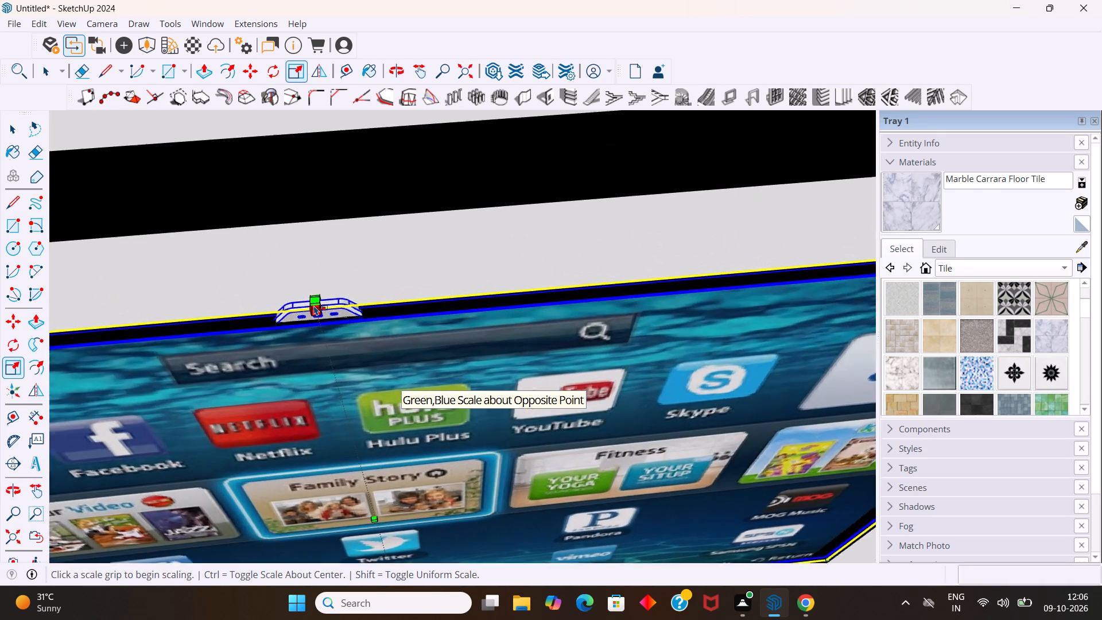
{"action": "scroll", "coordinate": [314, 305], "scroll_direction": "up", "scroll_amount": 7}
{"action": "left_click_drag", "start_coordinate": [316, 304], "coordinate": [315, 265]}
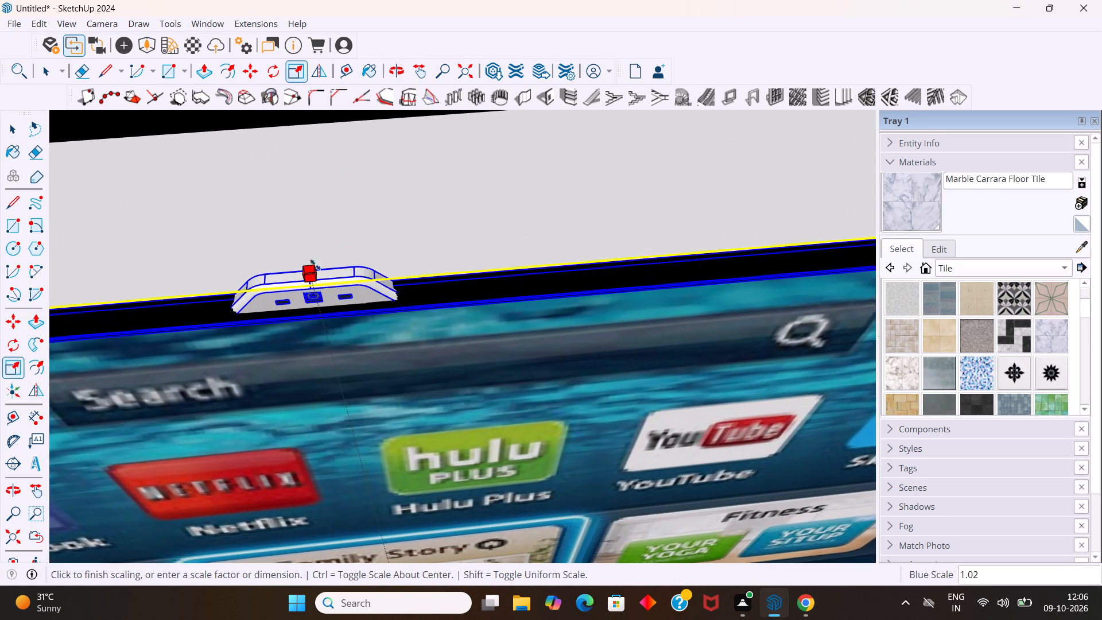
{"action": "left_click_drag", "start_coordinate": [315, 265], "coordinate": [304, 114]}
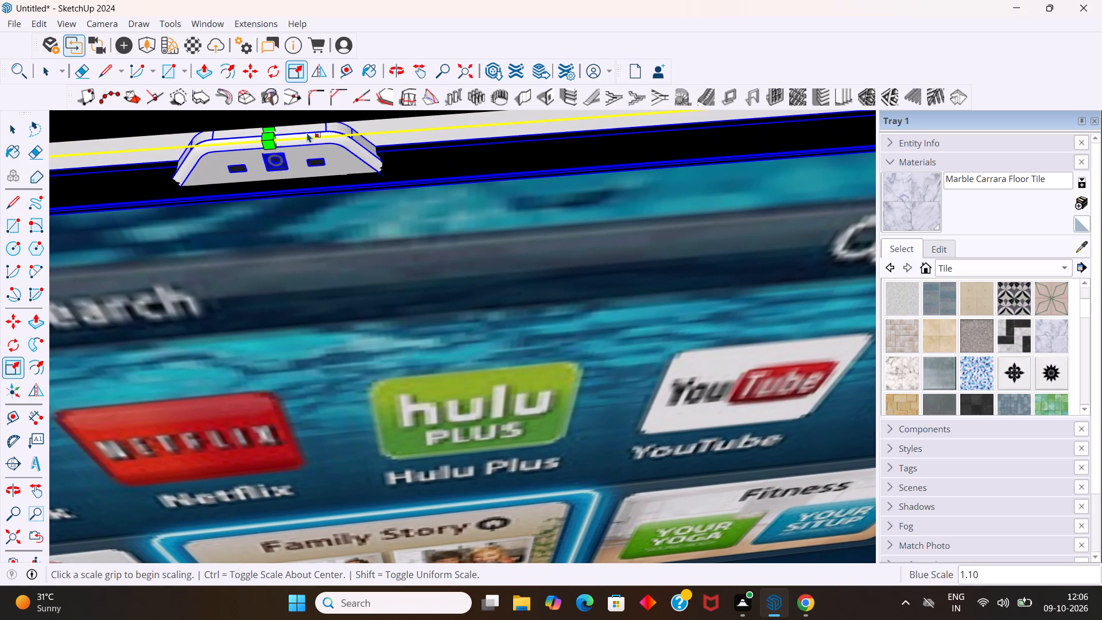
{"action": "key", "text": "space"}
Scale the TV from its side edge on the side away from the shelving to adjust its fit in the frame.
{"action": "scroll", "coordinate": [311, 152], "scroll_direction": "down", "scroll_amount": 16}
{"action": "middle_click_drag", "start_coordinate": [387, 286], "coordinate": [378, 183]}
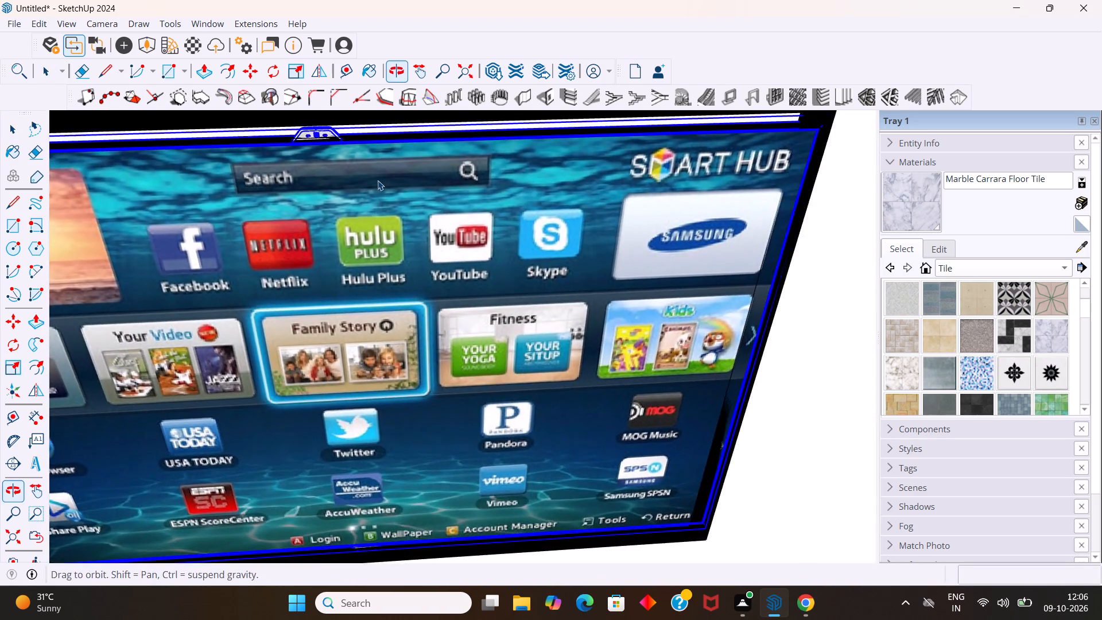
{"action": "scroll", "coordinate": [378, 180], "scroll_direction": "down", "scroll_amount": 10}
{"action": "middle_click_drag", "start_coordinate": [397, 232], "coordinate": [405, 110]}
{"action": "scroll", "coordinate": [474, 281], "scroll_direction": "up", "scroll_amount": 2}
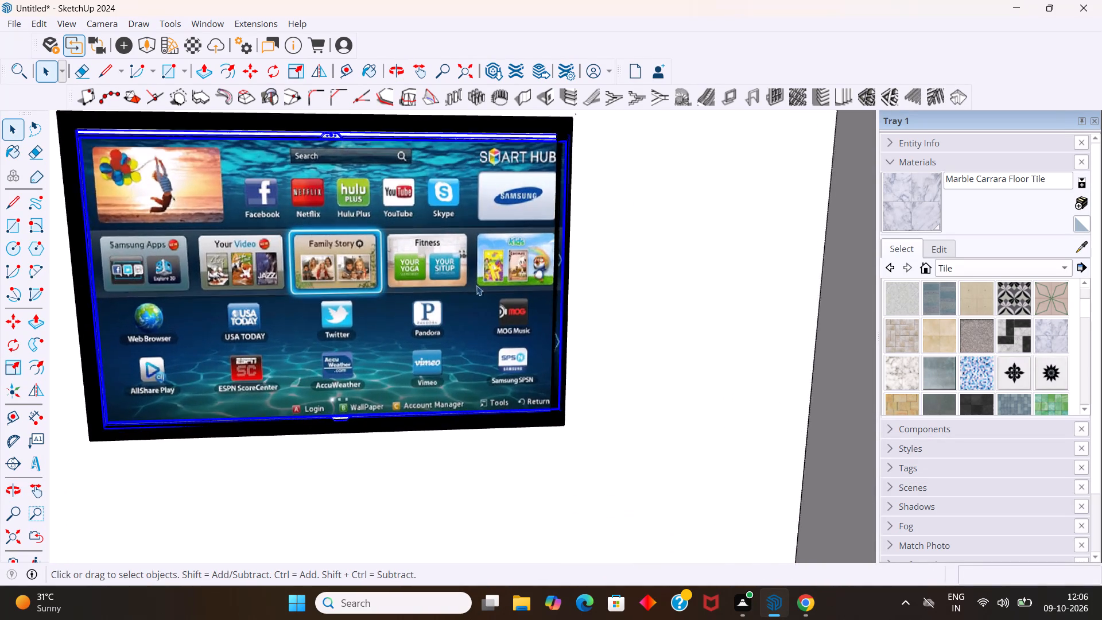
{"action": "scroll", "coordinate": [476, 285], "scroll_direction": "up", "scroll_amount": 2}
{"action": "key", "text": "s"}
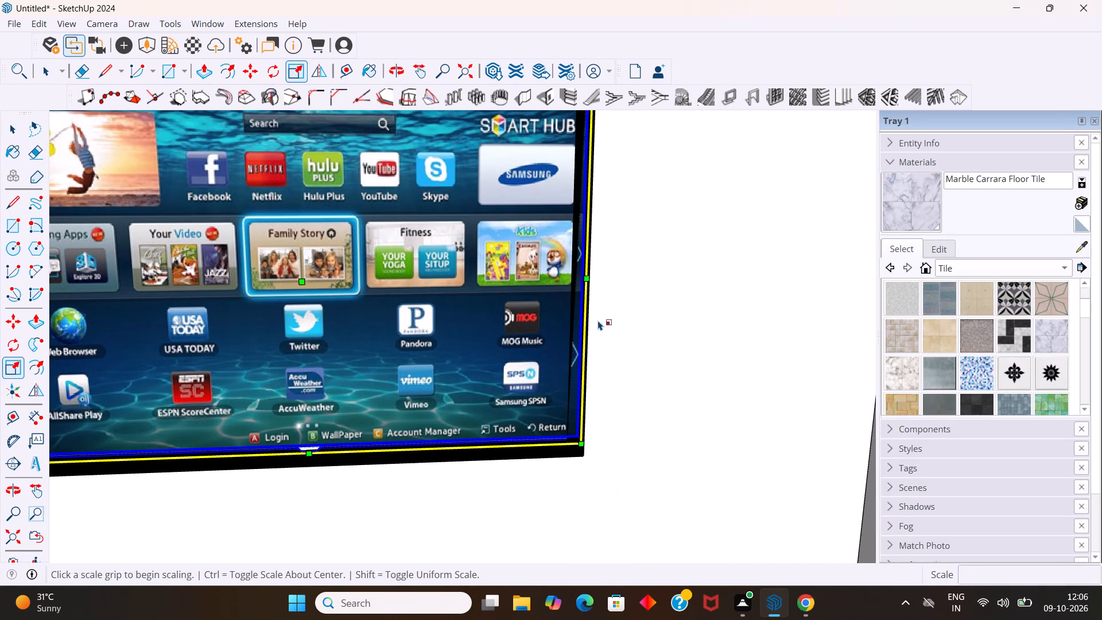
{"action": "left_click_drag", "start_coordinate": [588, 278], "coordinate": [558, 292]}
{"action": "key", "text": "space"}
Scale the TV's depth and height together from the middle of its top front edge.
{"action": "scroll", "coordinate": [626, 328], "scroll_direction": "down", "scroll_amount": 7}
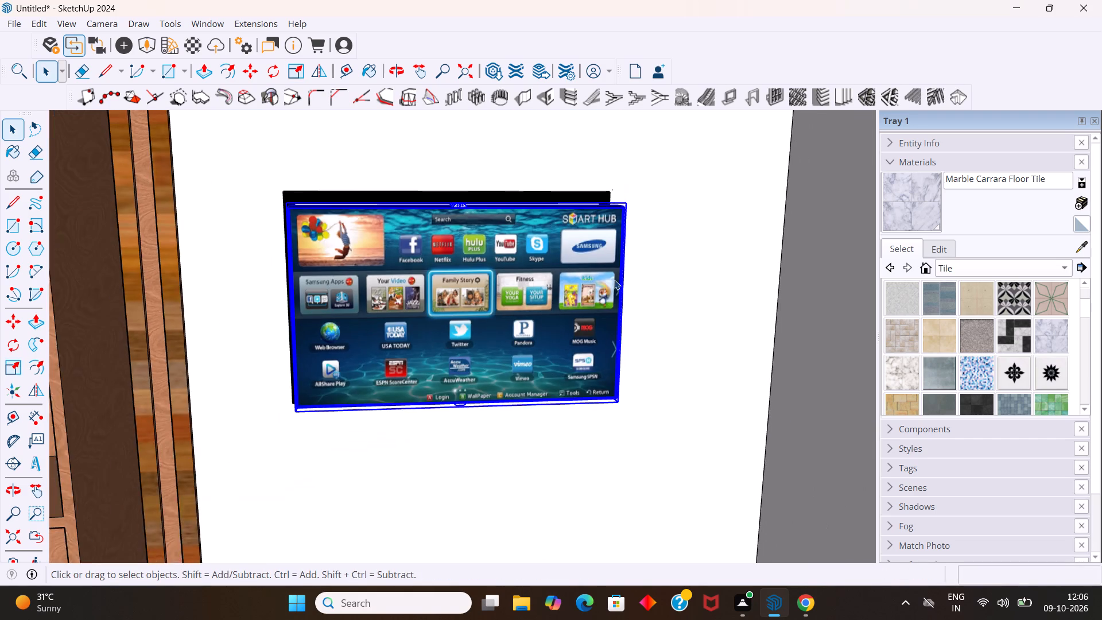
{"action": "scroll", "coordinate": [614, 280], "scroll_direction": "up", "scroll_amount": 1}
{"action": "middle_click_drag", "start_coordinate": [623, 255], "coordinate": [607, 445]}
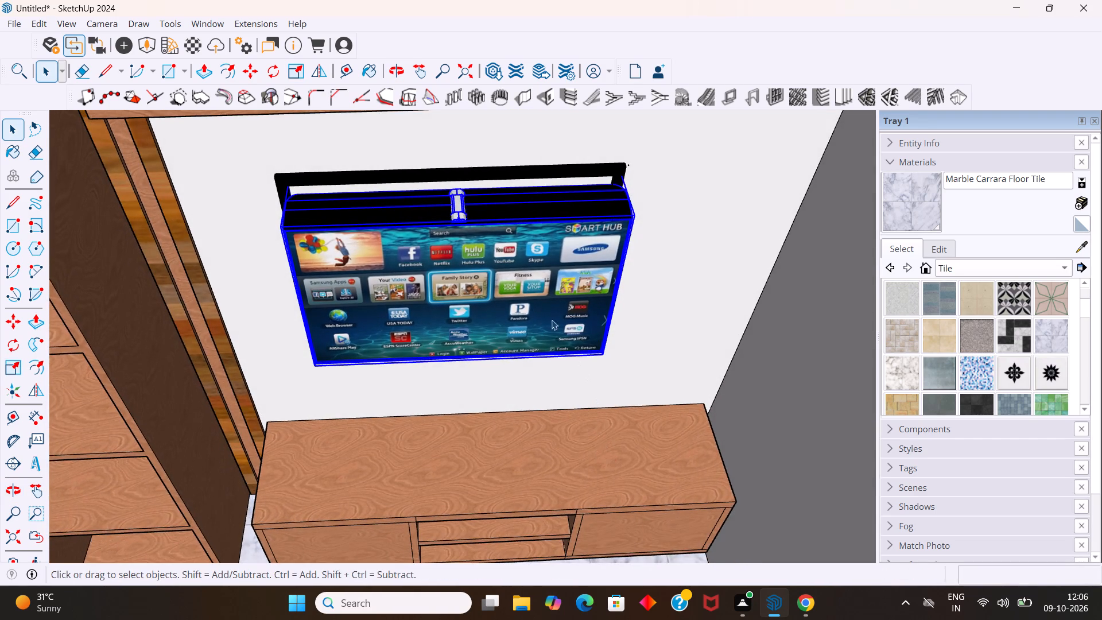
{"action": "scroll", "coordinate": [494, 203], "scroll_direction": "up", "scroll_amount": 1}
{"action": "key", "text": "s"}
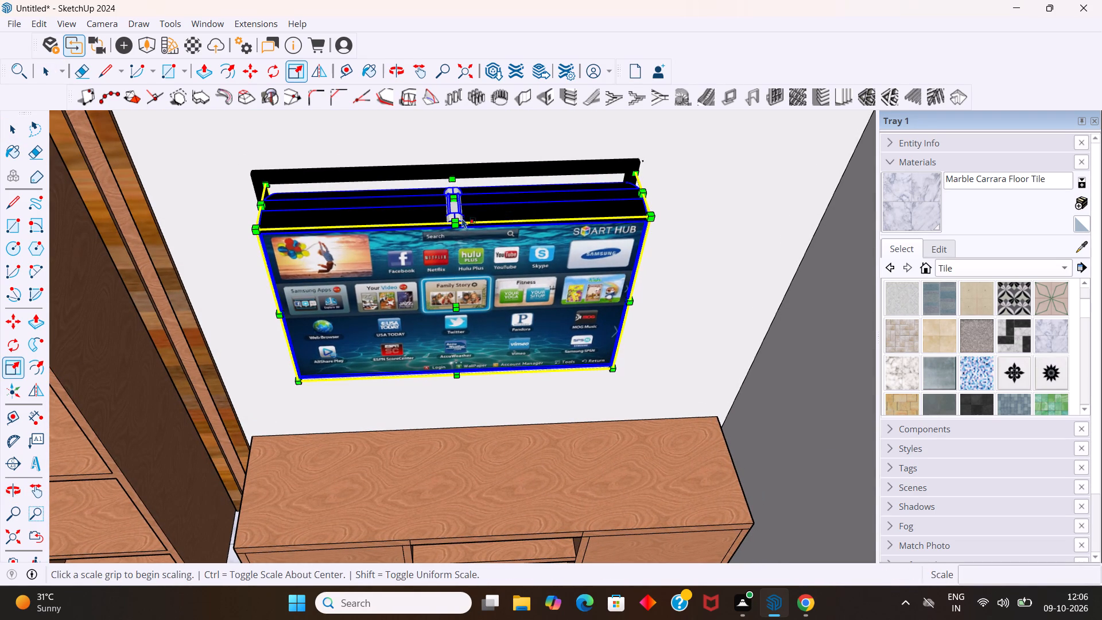
{"action": "left_click_drag", "start_coordinate": [460, 220], "coordinate": [457, 243]}
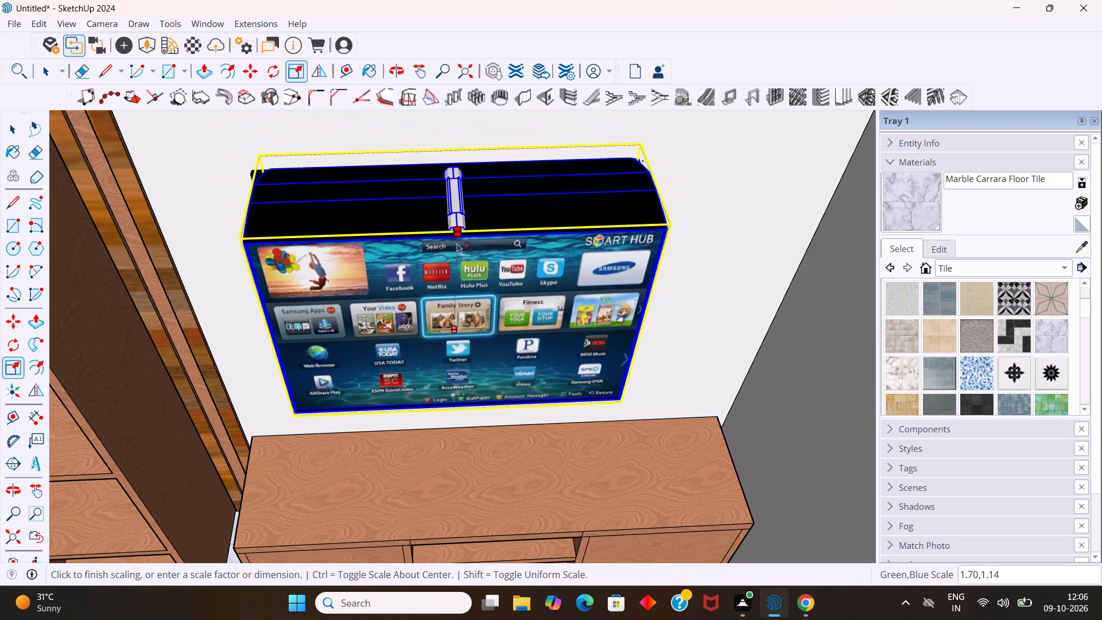
{"action": "left_click_drag", "start_coordinate": [457, 243], "coordinate": [456, 272]}
Scale only the TV's depth from the middle of its front face to make it a thin panel.
{"action": "left_click_drag", "start_coordinate": [456, 333], "coordinate": [464, 309]}
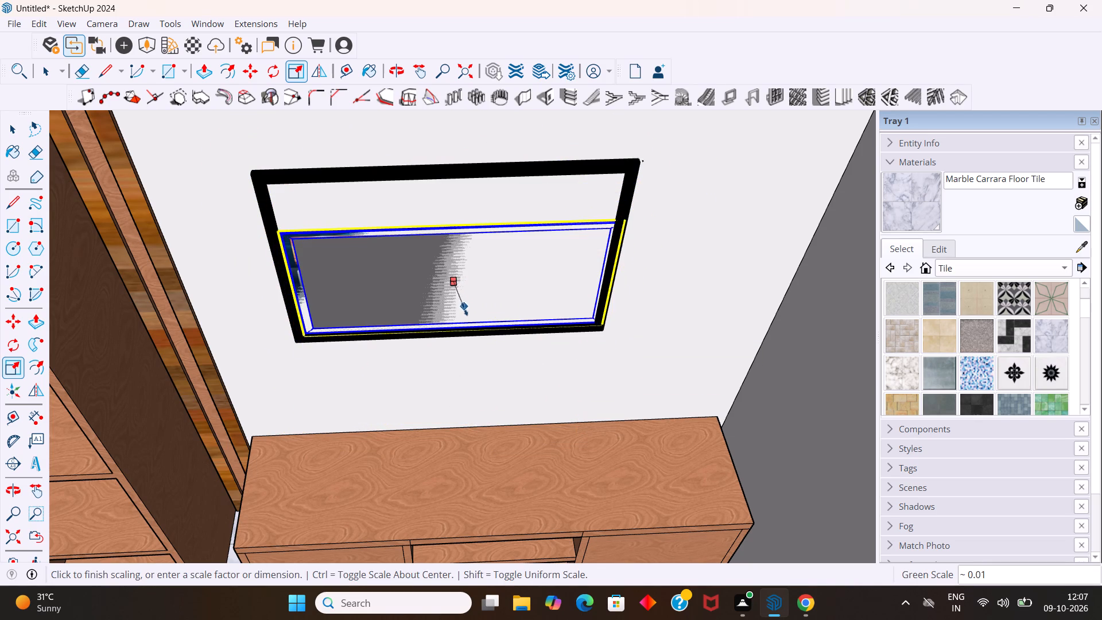
{"action": "left_click_drag", "start_coordinate": [464, 309], "coordinate": [456, 309]}
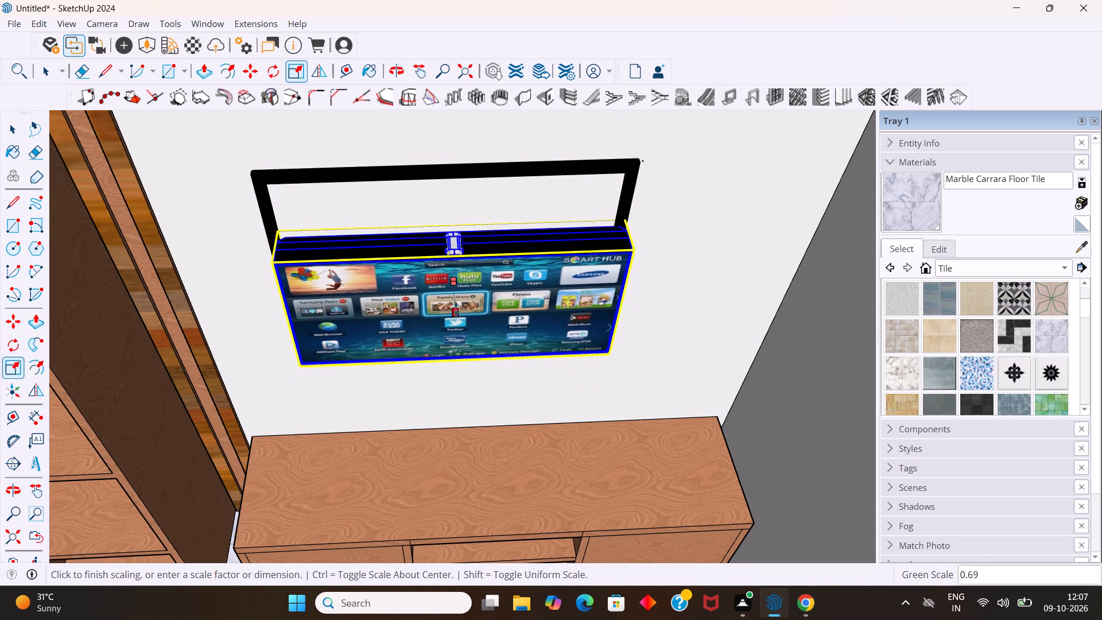
{"action": "left_click_drag", "start_coordinate": [456, 309], "coordinate": [457, 294]}
{"action": "left_click", "coordinate": [457, 294]}
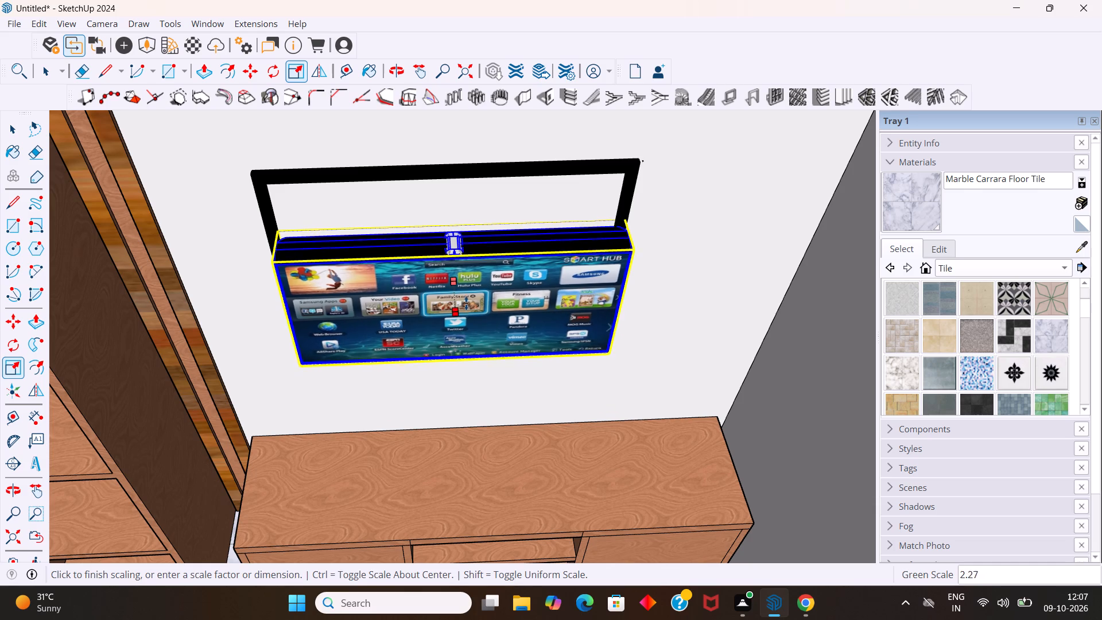
{"action": "key", "text": "space"}
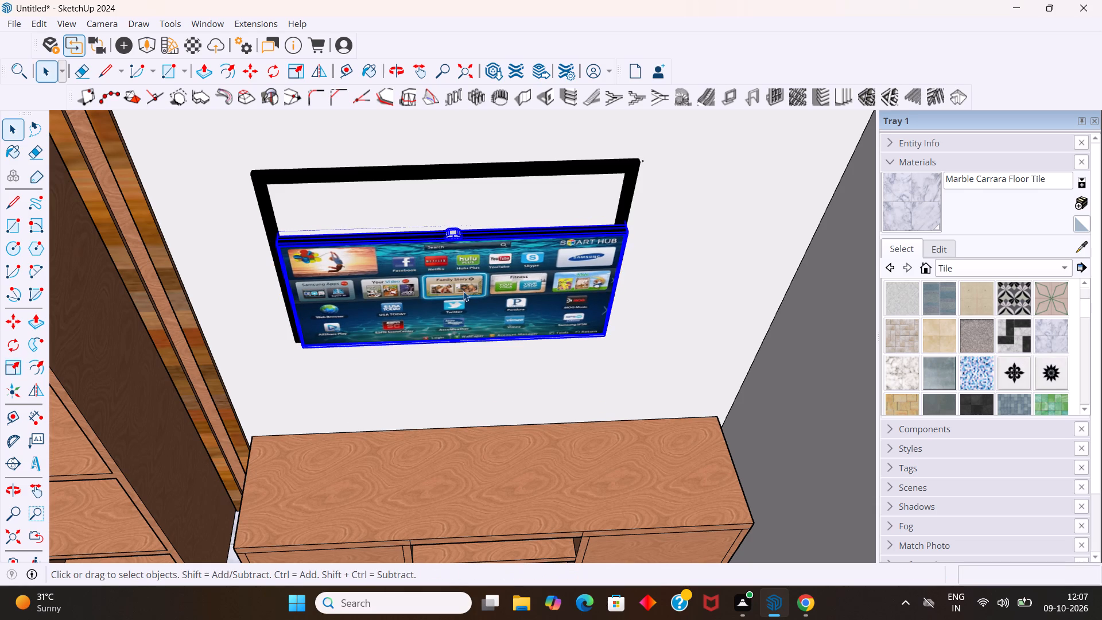
Move the TV about 1" so that it sits out in front of the black frame.
{"action": "middle_click_drag", "start_coordinate": [492, 288], "coordinate": [498, 235]}
{"action": "scroll", "coordinate": [498, 233], "scroll_direction": "down", "scroll_amount": 5}
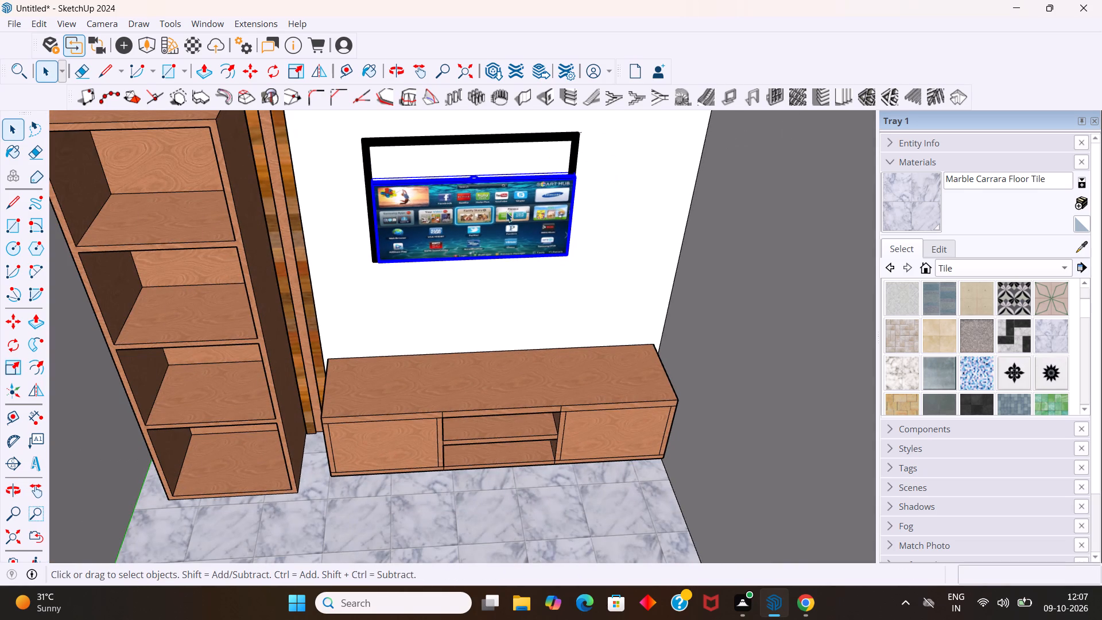
{"action": "key", "text": "m"}
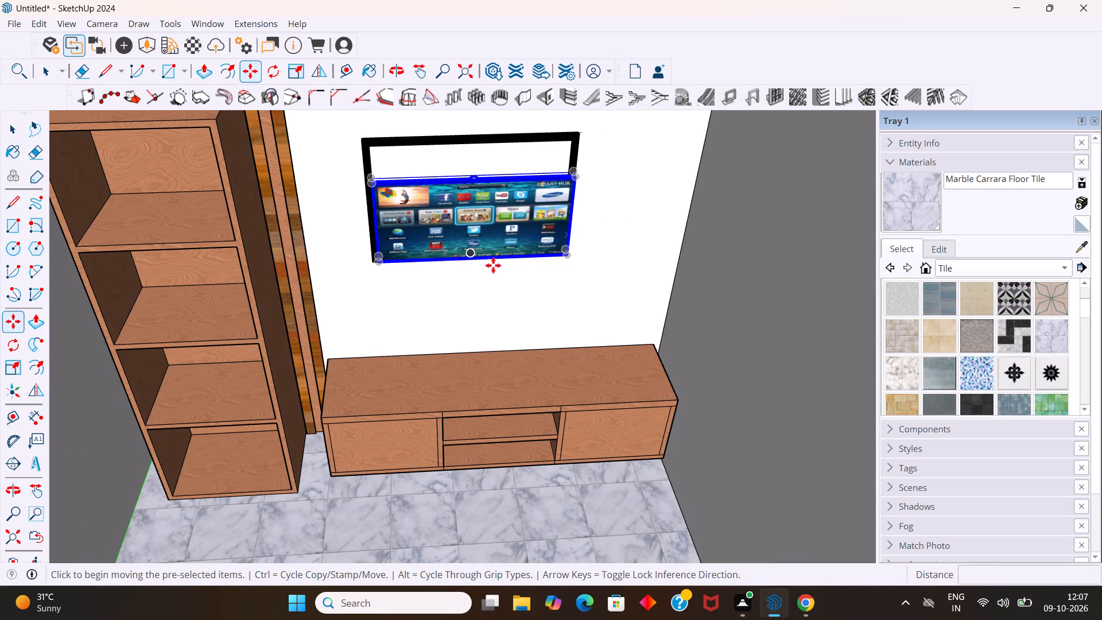
{"action": "left_click", "coordinate": [490, 258]}
{"action": "scroll", "coordinate": [487, 230], "scroll_direction": "down", "scroll_amount": 3}
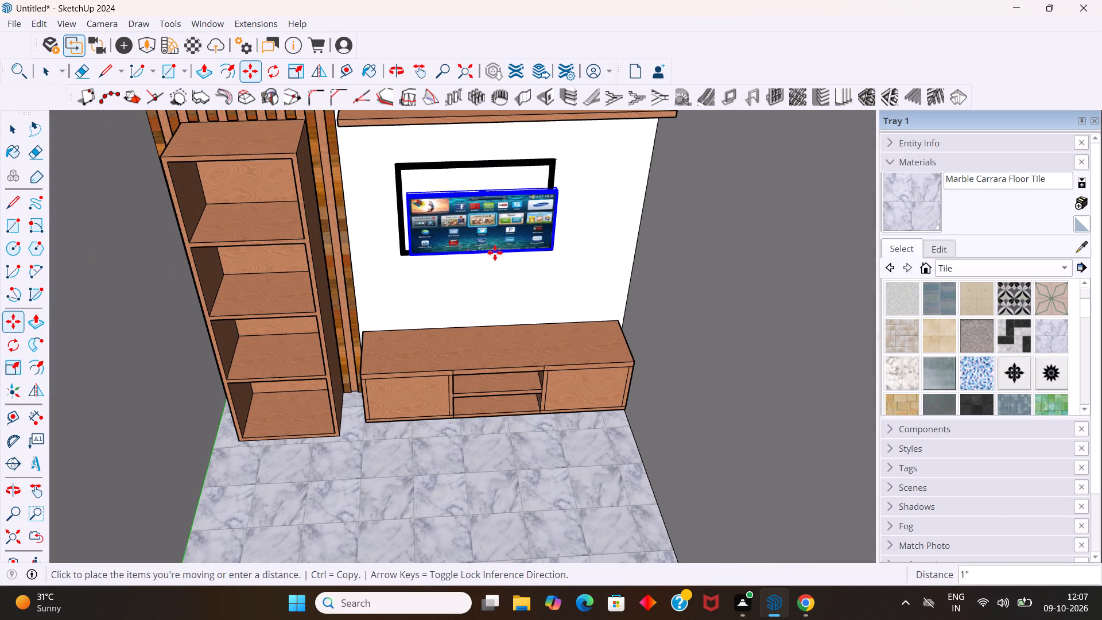
{"action": "scroll", "coordinate": [492, 242], "scroll_direction": "up", "scroll_amount": 6}
{"action": "middle_click_drag", "start_coordinate": [490, 220], "coordinate": [500, 308]}
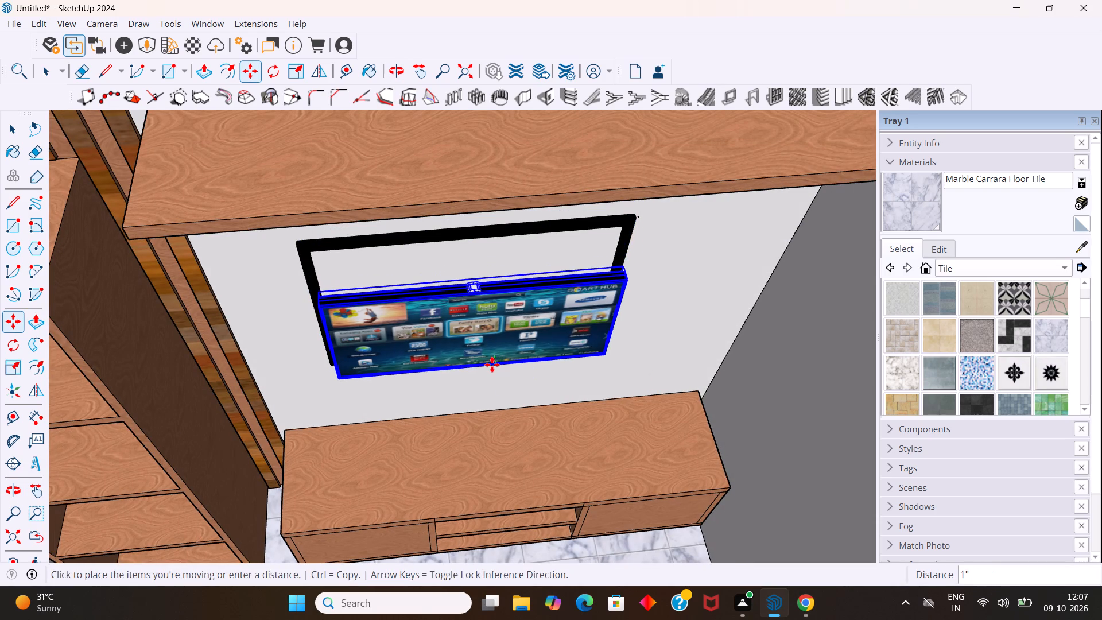
{"action": "left_click", "coordinate": [492, 365]}
Scale the whole TV uniformly to about 1.04 from its upper corner on the shelving side.
{"action": "middle_click_drag", "start_coordinate": [475, 314], "coordinate": [500, 330]}
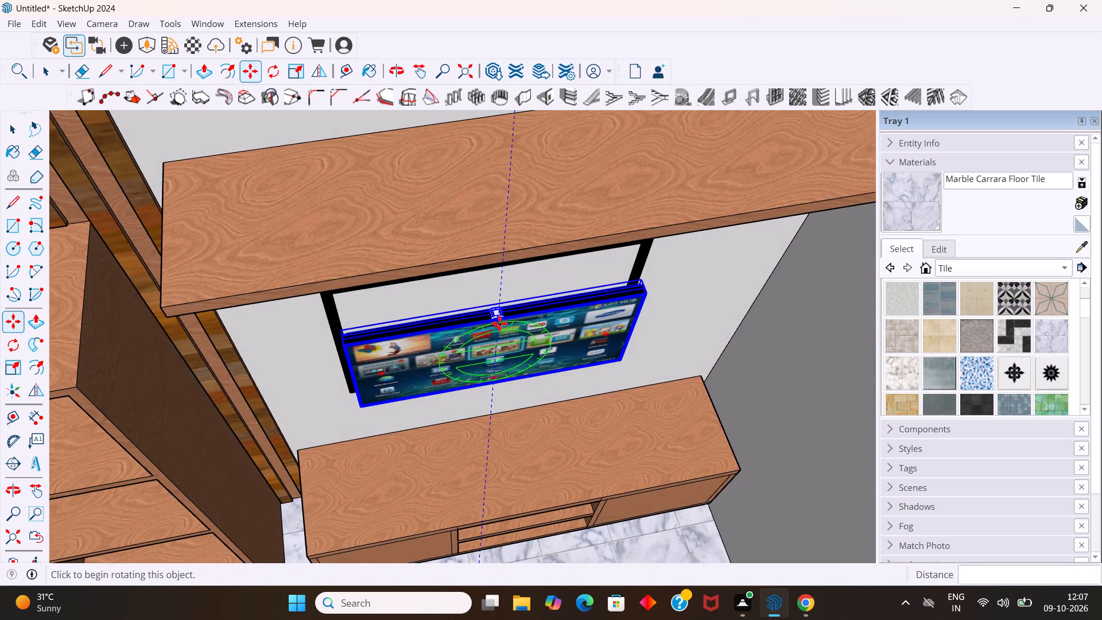
{"action": "key", "text": "s"}
{"action": "left_click_drag", "start_coordinate": [347, 346], "coordinate": [328, 321]}
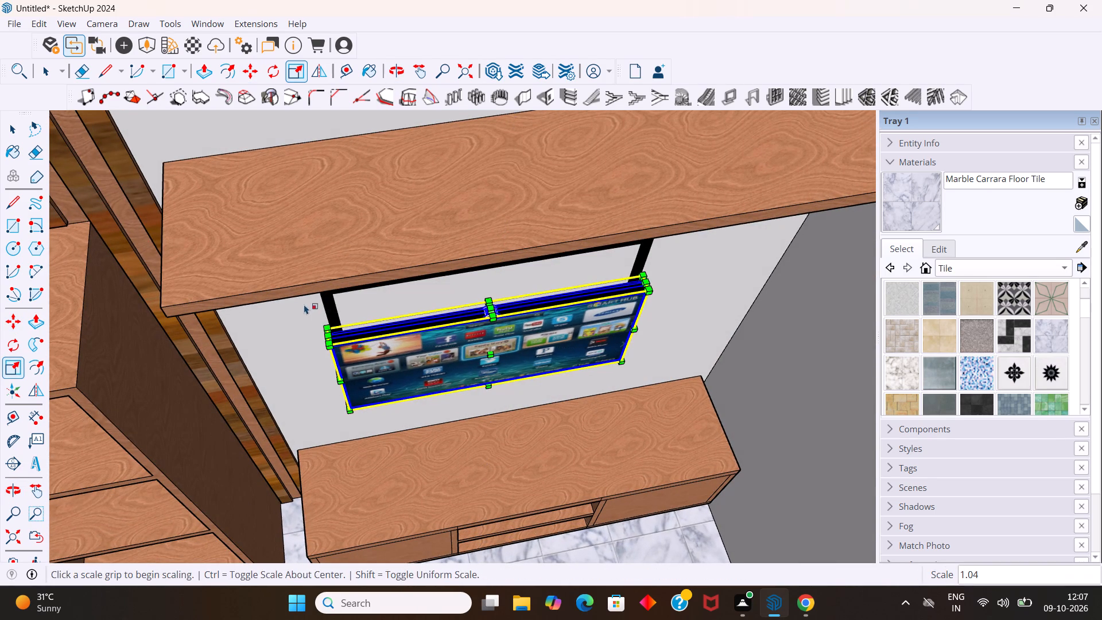
Scale the TV's height up from the middle of its top face.
{"action": "scroll", "coordinate": [625, 365], "scroll_direction": "up", "scroll_amount": 4}
{"action": "middle_click_drag", "start_coordinate": [624, 359], "coordinate": [619, 382]}
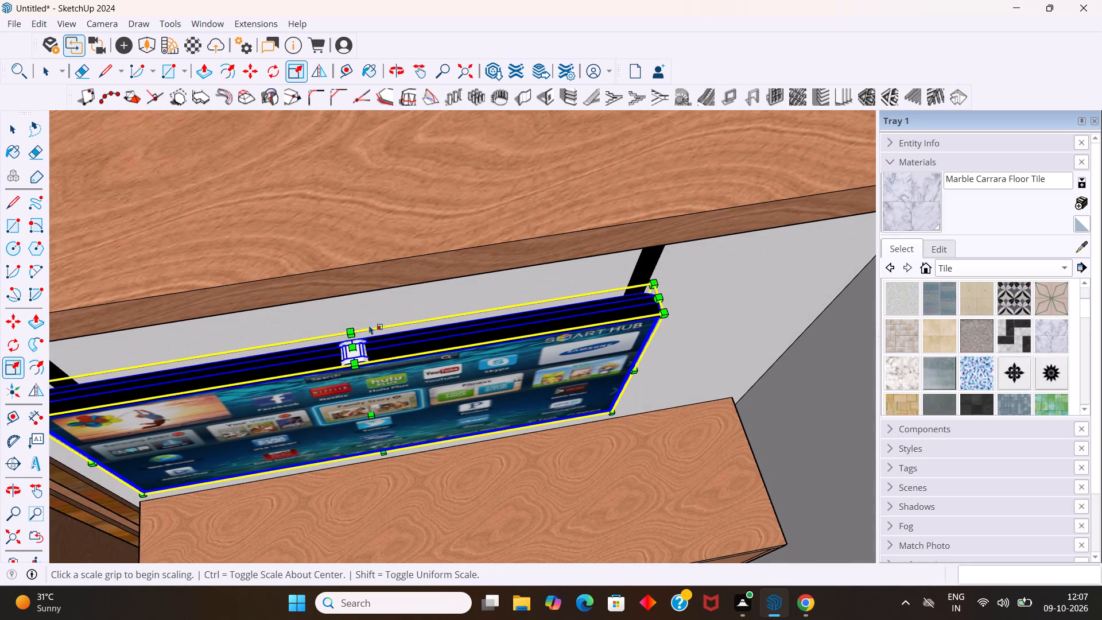
{"action": "left_click_drag", "start_coordinate": [350, 343], "coordinate": [340, 322]}
Scale the TV's width from the side away from the shelving to match the frame opening.
{"action": "middle_click_drag", "start_coordinate": [610, 357], "coordinate": [490, 320]}
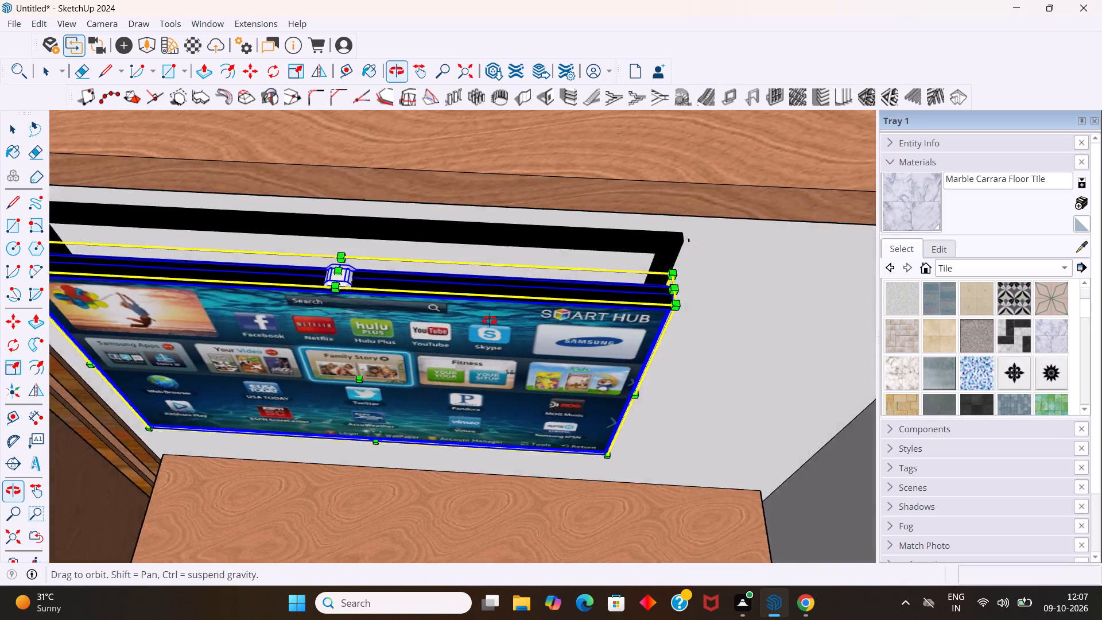
{"action": "middle_click_drag", "start_coordinate": [490, 320], "coordinate": [452, 303]}
{"action": "scroll", "coordinate": [433, 287], "scroll_direction": "down", "scroll_amount": 6}
{"action": "middle_click_drag", "start_coordinate": [510, 331], "coordinate": [526, 315]}
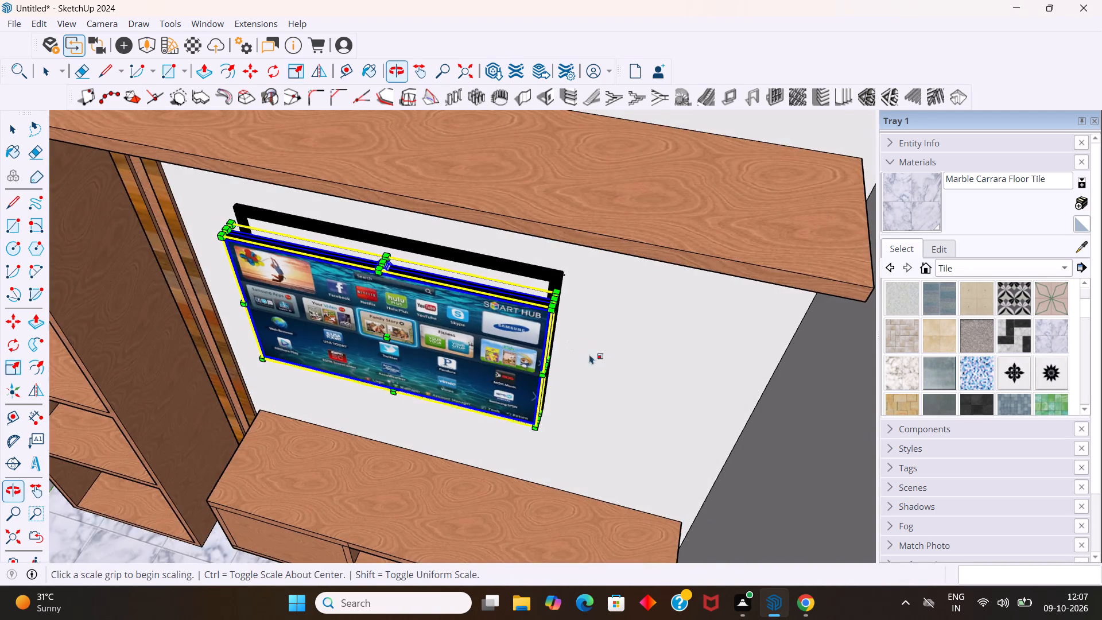
{"action": "scroll", "coordinate": [607, 362], "scroll_direction": "up", "scroll_amount": 5}
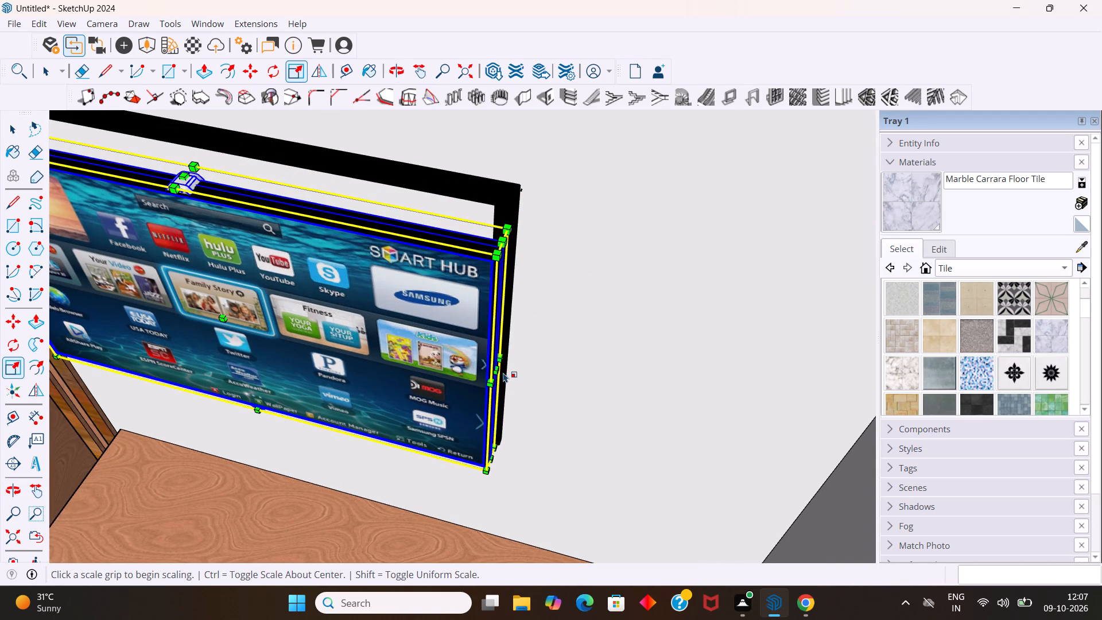
{"action": "left_click_drag", "start_coordinate": [499, 372], "coordinate": [469, 361]}
Move the TV by its lower shelving-side corner about 2 7/8" to the frame opening's inner bottom corner.
{"action": "scroll", "coordinate": [471, 354], "scroll_direction": "down", "scroll_amount": 4}
{"action": "scroll", "coordinate": [421, 361], "scroll_direction": "down", "scroll_amount": 4}
{"action": "middle_click_drag", "start_coordinate": [362, 366], "coordinate": [498, 254]}
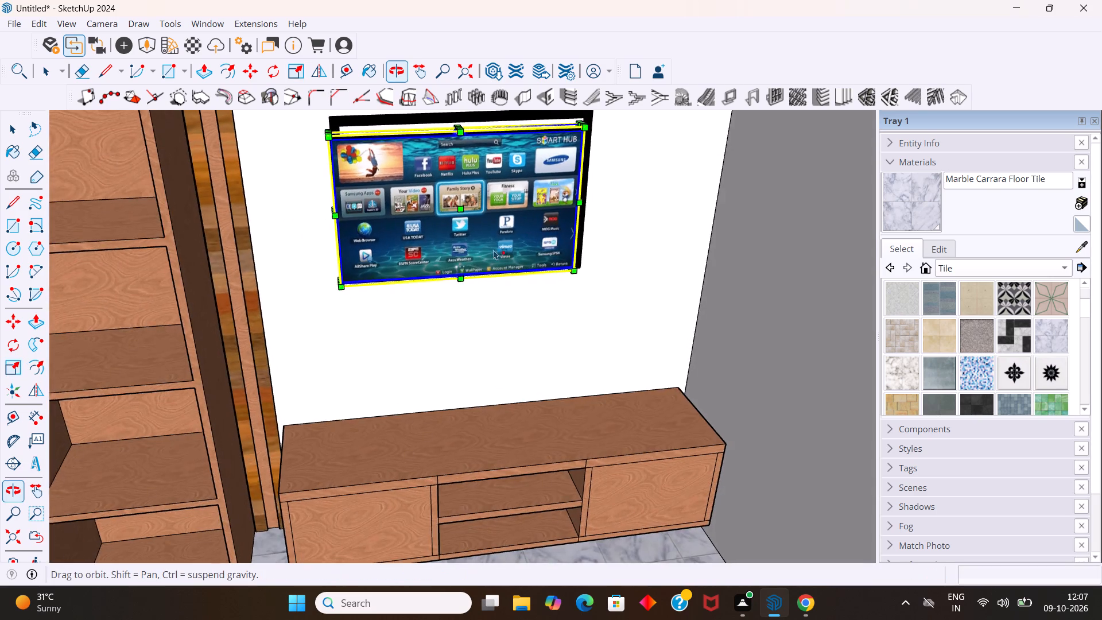
{"action": "middle_click_drag", "start_coordinate": [482, 241], "coordinate": [475, 230]}
{"action": "scroll", "coordinate": [474, 226], "scroll_direction": "down", "scroll_amount": 5}
{"action": "scroll", "coordinate": [380, 148], "scroll_direction": "up", "scroll_amount": 5}
{"action": "middle_click_drag", "start_coordinate": [383, 143], "coordinate": [333, 96]}
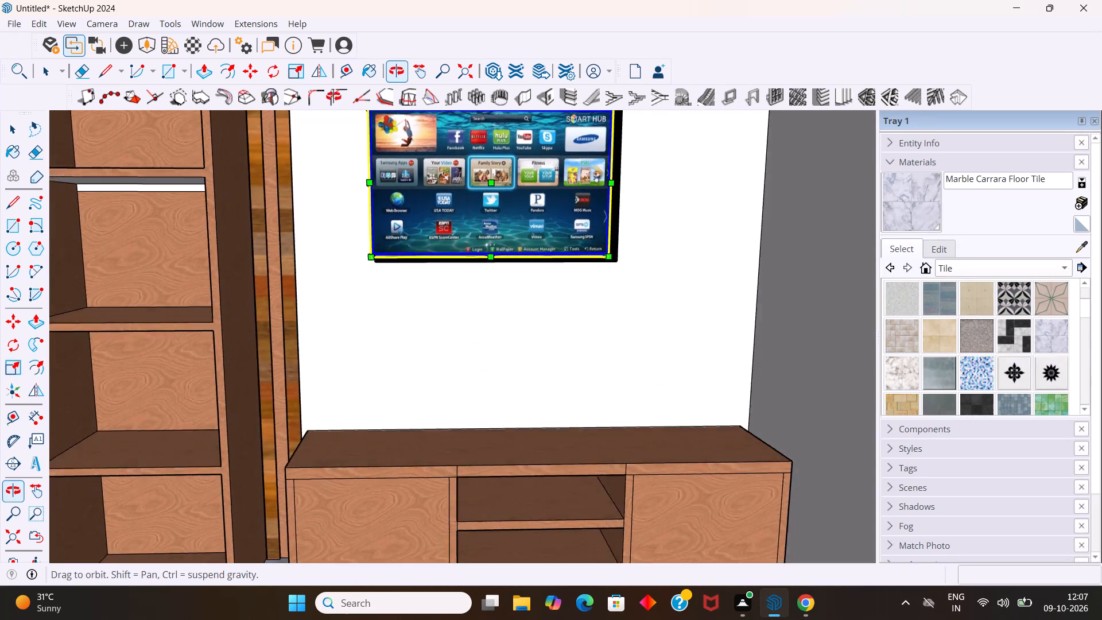
{"action": "middle_click_drag", "start_coordinate": [333, 96], "coordinate": [349, 164]}
{"action": "middle_click_drag", "start_coordinate": [441, 264], "coordinate": [502, 364]}
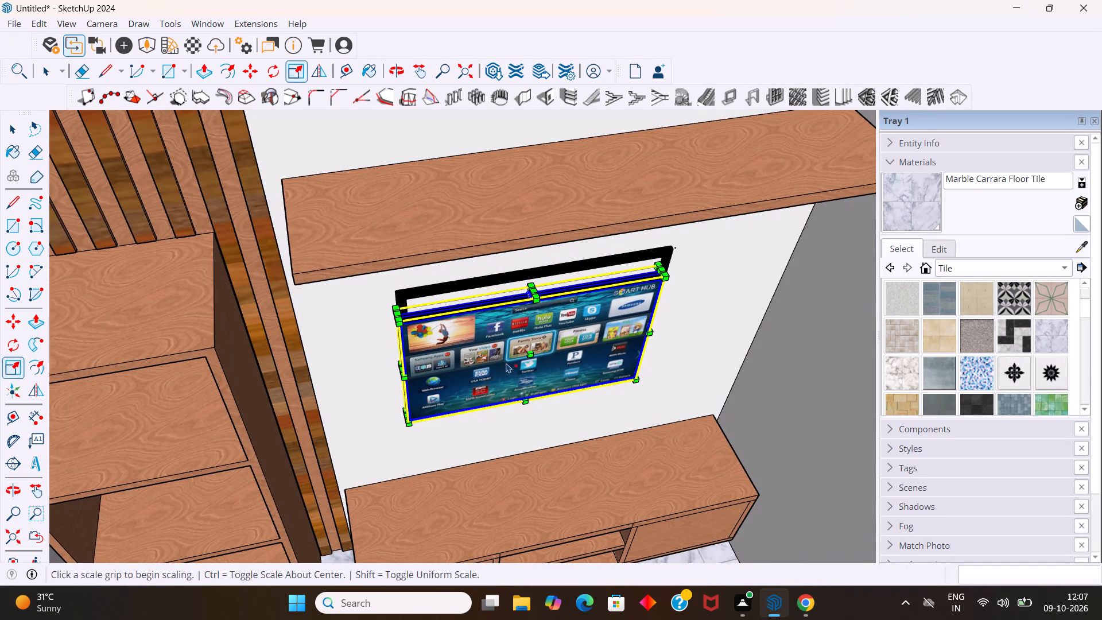
{"action": "key", "text": "m"}
{"action": "left_click", "coordinate": [408, 423]}
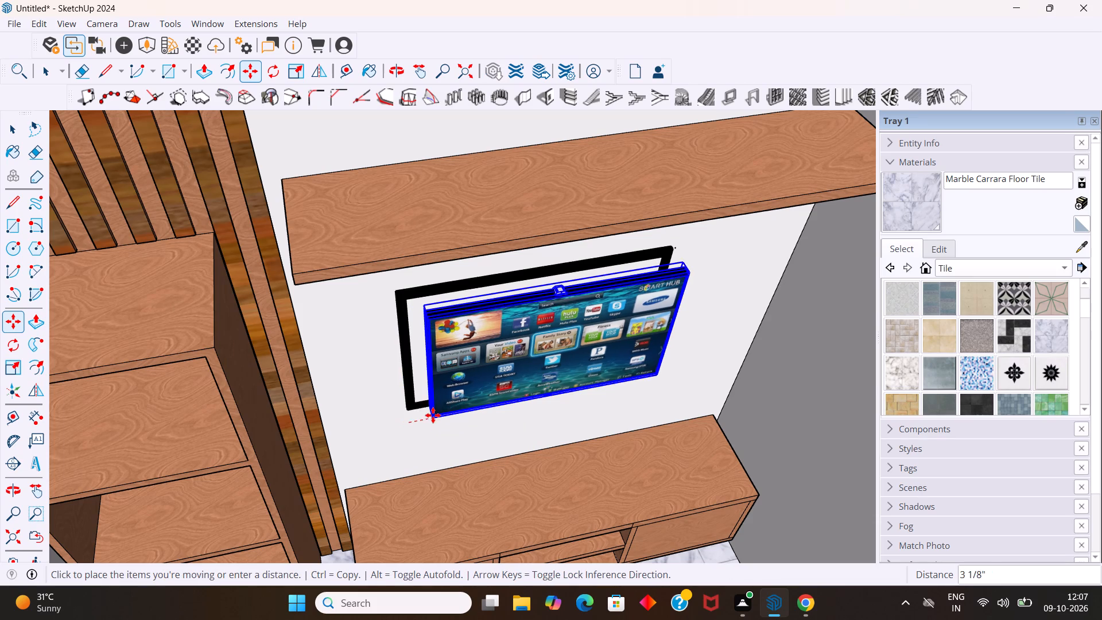
{"action": "left_click", "coordinate": [414, 404]}
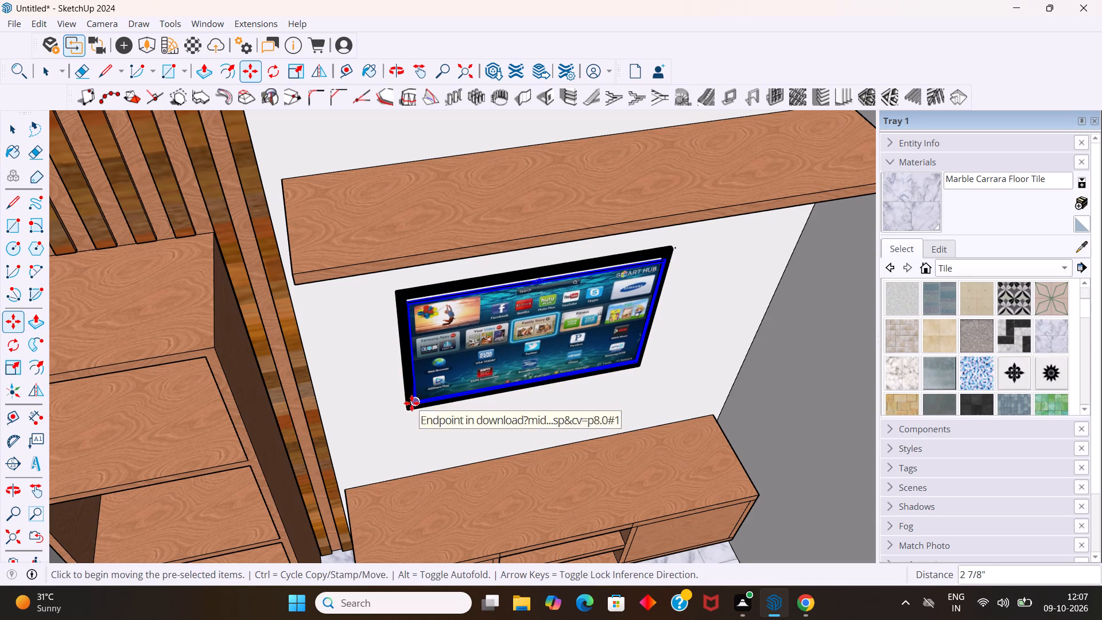
{"action": "key", "text": "space"}
Scale the TV's depth and height together from the middle of its top edge to close the gap below the frame's top bar.
{"action": "middle_click_drag", "start_coordinate": [675, 315], "coordinate": [605, 224]}
{"action": "scroll", "coordinate": [557, 155], "scroll_direction": "up", "scroll_amount": 4}
{"action": "middle_click_drag", "start_coordinate": [534, 135], "coordinate": [540, 219]}
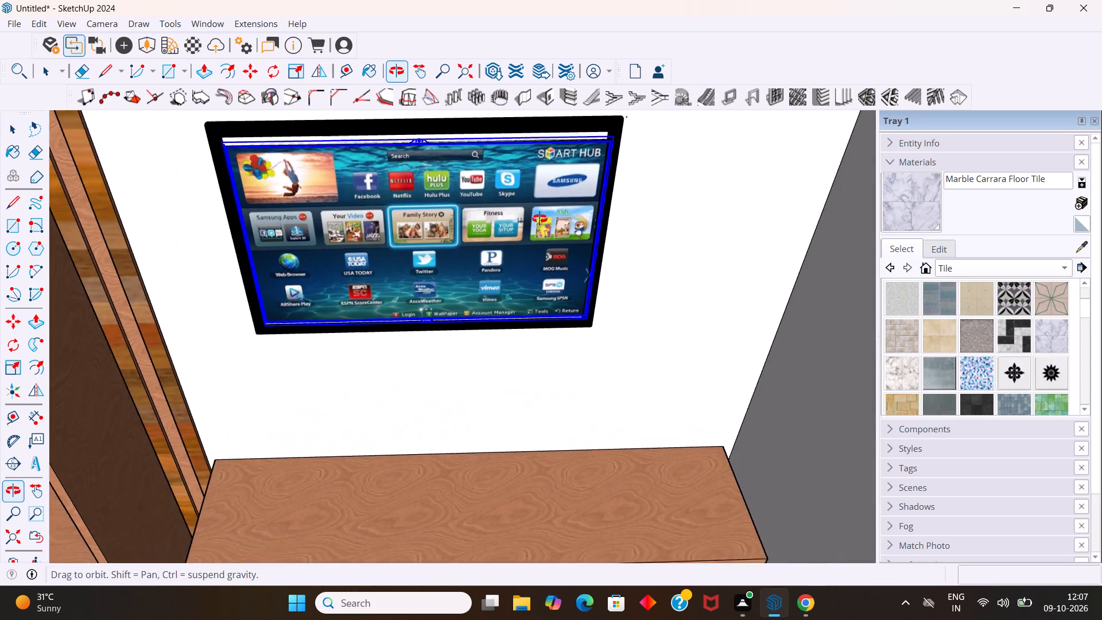
{"action": "middle_click_drag", "start_coordinate": [540, 219], "coordinate": [537, 218]}
{"action": "scroll", "coordinate": [459, 123], "scroll_direction": "down", "scroll_amount": 4}
{"action": "scroll", "coordinate": [545, 234], "scroll_direction": "down", "scroll_amount": 10}
{"action": "scroll", "coordinate": [549, 223], "scroll_direction": "up", "scroll_amount": 3}
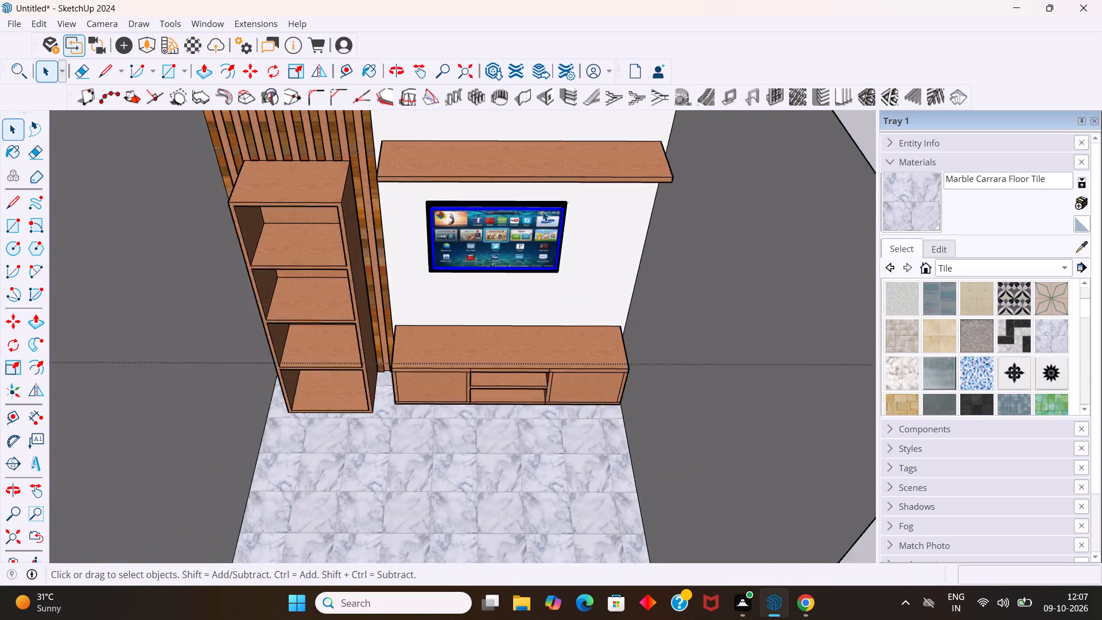
{"action": "scroll", "coordinate": [542, 211], "scroll_direction": "up", "scroll_amount": 19}
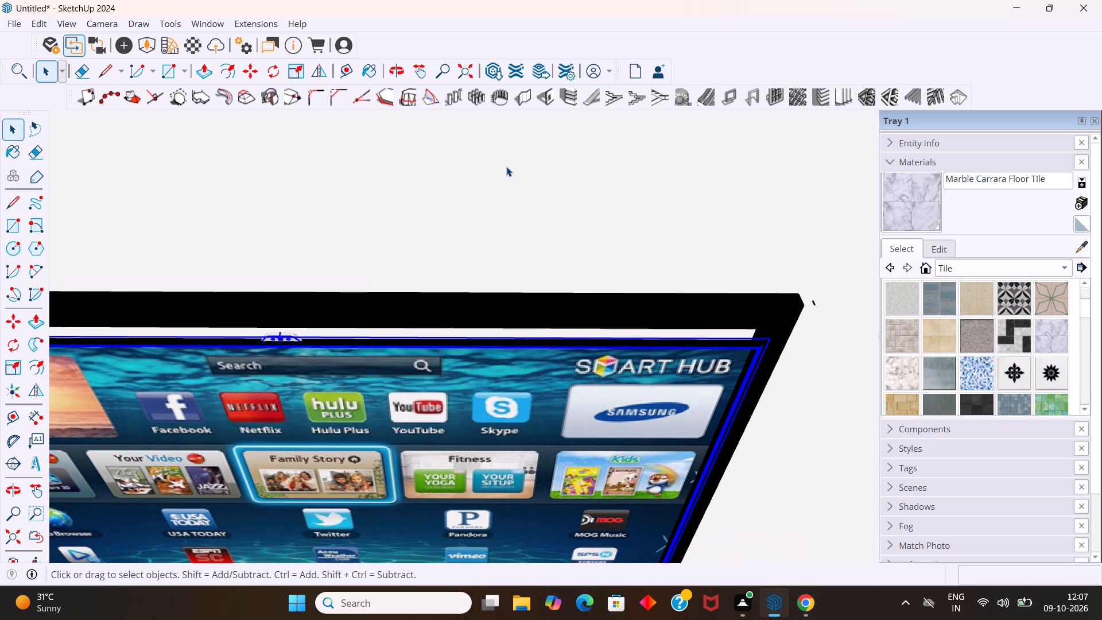
{"action": "key", "text": "s"}
{"action": "scroll", "coordinate": [467, 346], "scroll_direction": "up", "scroll_amount": 2}
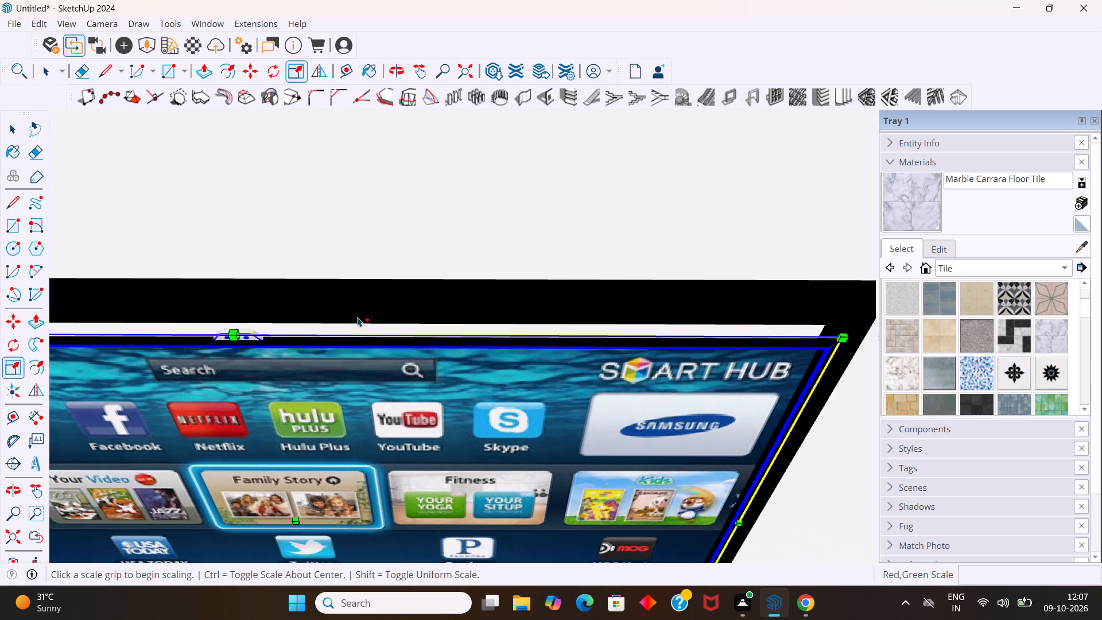
{"action": "scroll", "coordinate": [258, 320], "scroll_direction": "up", "scroll_amount": 19}
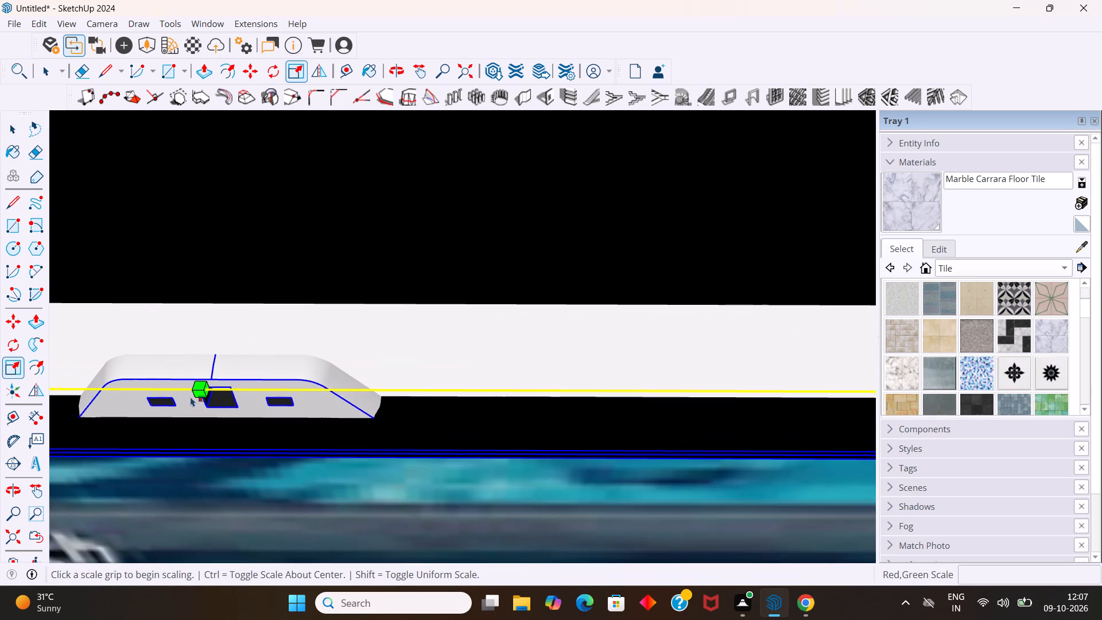
{"action": "left_click_drag", "start_coordinate": [191, 390], "coordinate": [211, 366]}
{"action": "key", "text": "space"}
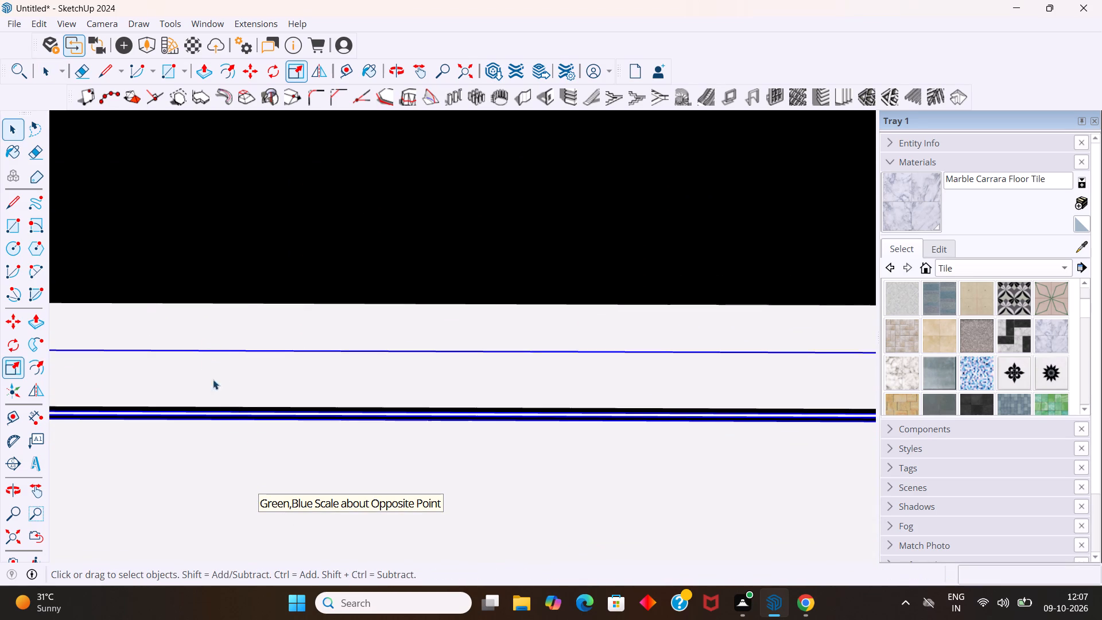
Move the TV by its lower shelving-side corner about 8 9/16" out in front of the black frame.
{"action": "scroll", "coordinate": [240, 394], "scroll_direction": "down", "scroll_amount": 20}
{"action": "scroll", "coordinate": [240, 394], "scroll_direction": "down", "scroll_amount": 6}
{"action": "scroll", "coordinate": [397, 328], "scroll_direction": "down", "scroll_amount": 5}
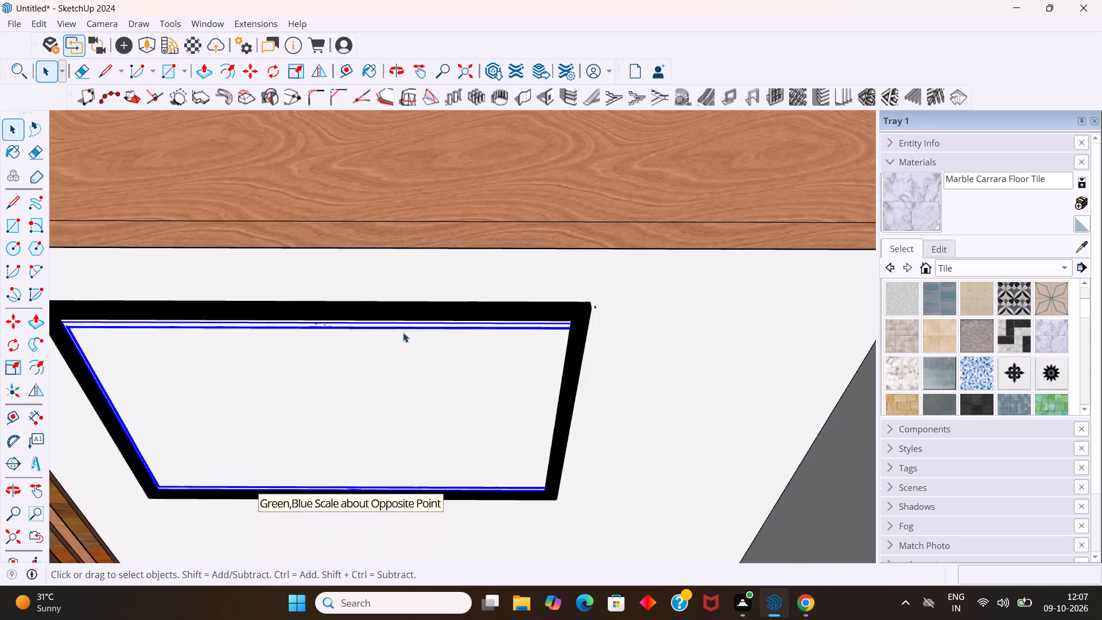
{"action": "middle_click_drag", "start_coordinate": [441, 397], "coordinate": [510, 230]}
{"action": "scroll", "coordinate": [505, 231], "scroll_direction": "down", "scroll_amount": 5}
{"action": "scroll", "coordinate": [363, 415], "scroll_direction": "up", "scroll_amount": 4}
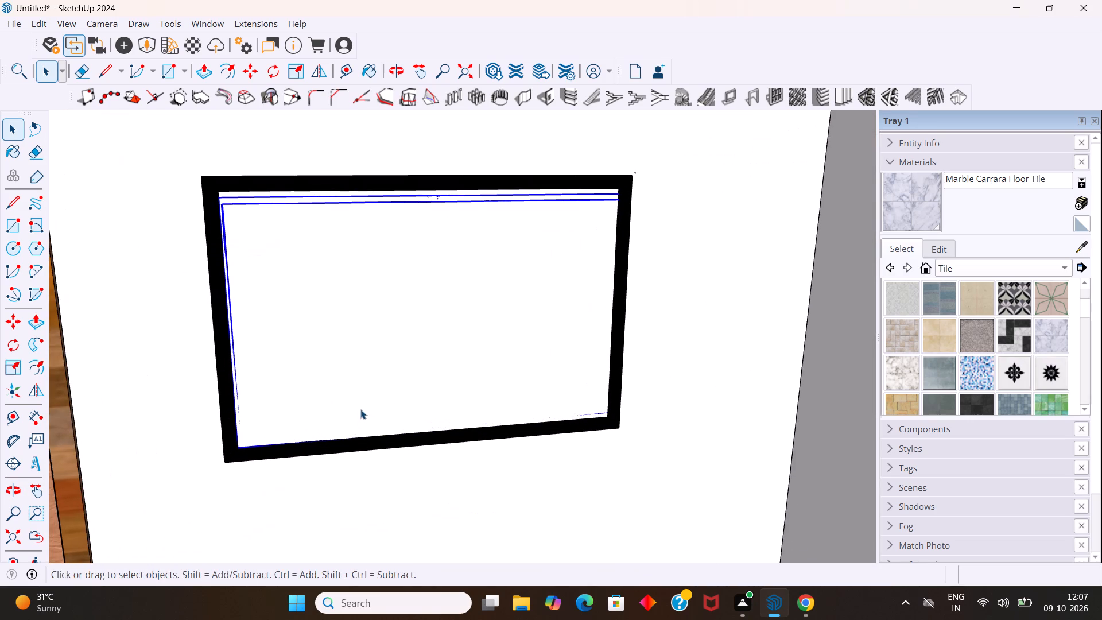
{"action": "key", "text": "m"}
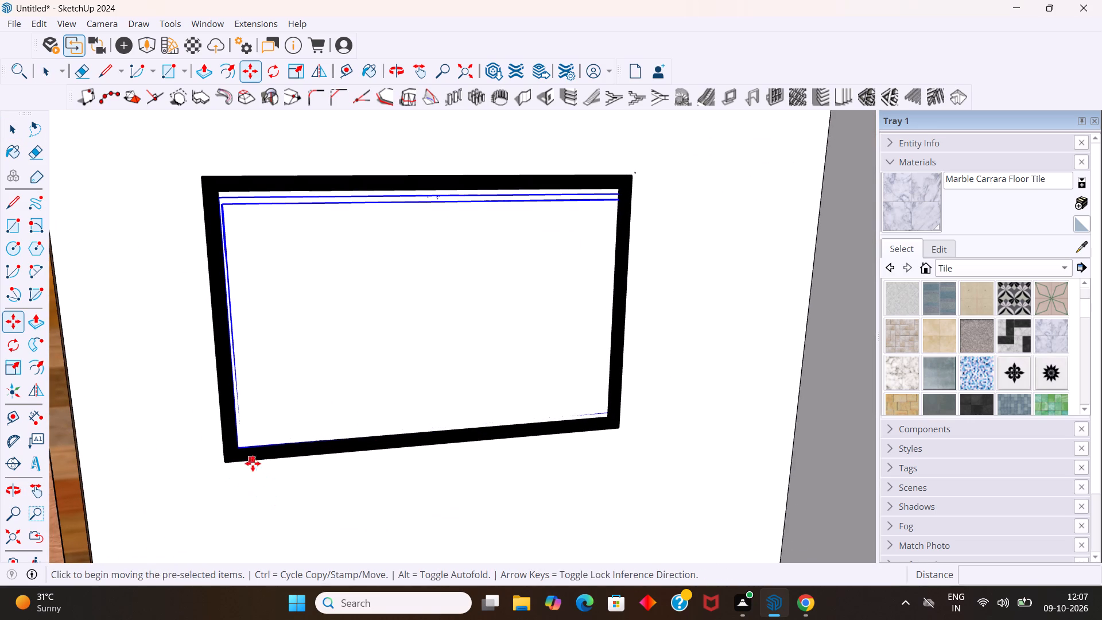
{"action": "left_click", "coordinate": [242, 452]}
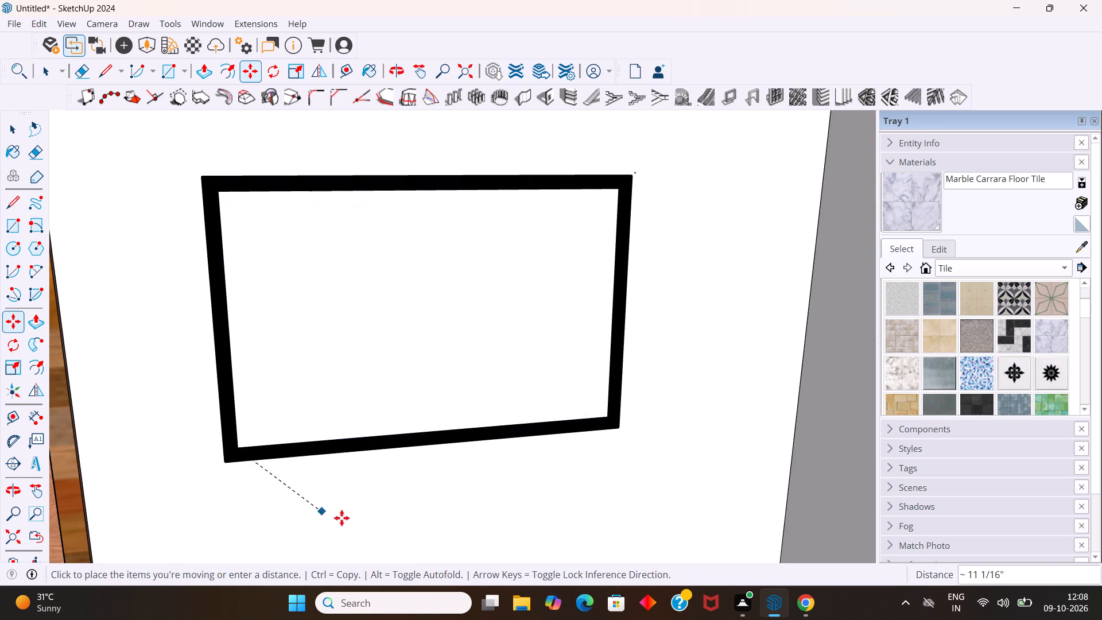
{"action": "scroll", "coordinate": [591, 462], "scroll_direction": "down", "scroll_amount": 10}
{"action": "scroll", "coordinate": [475, 439], "scroll_direction": "down", "scroll_amount": 4}
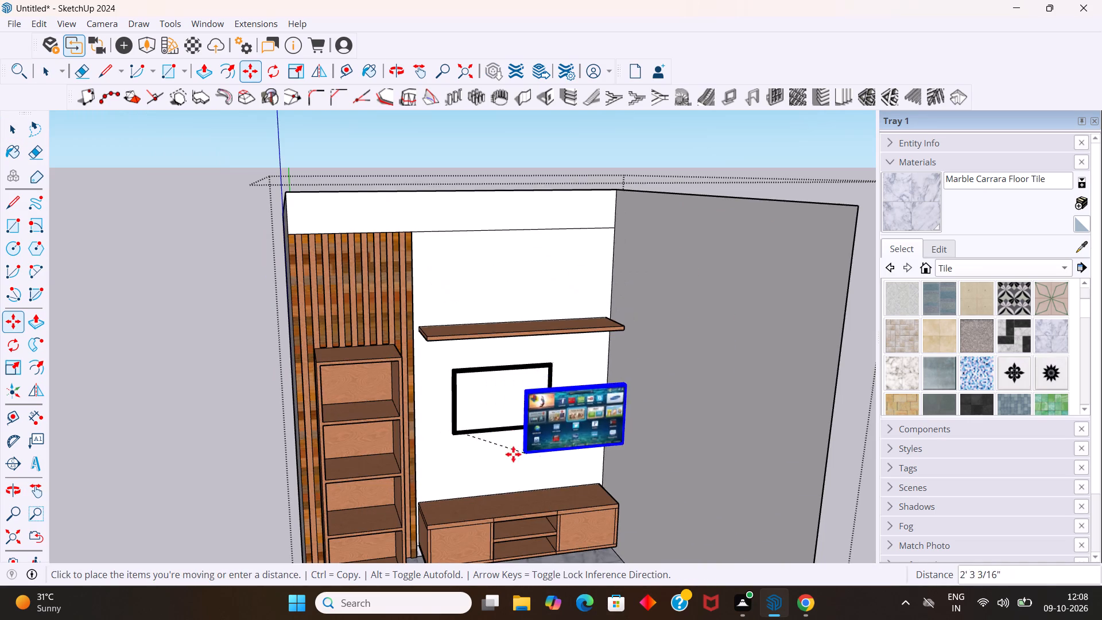
{"action": "scroll", "coordinate": [476, 435], "scroll_direction": "up", "scroll_amount": 6}
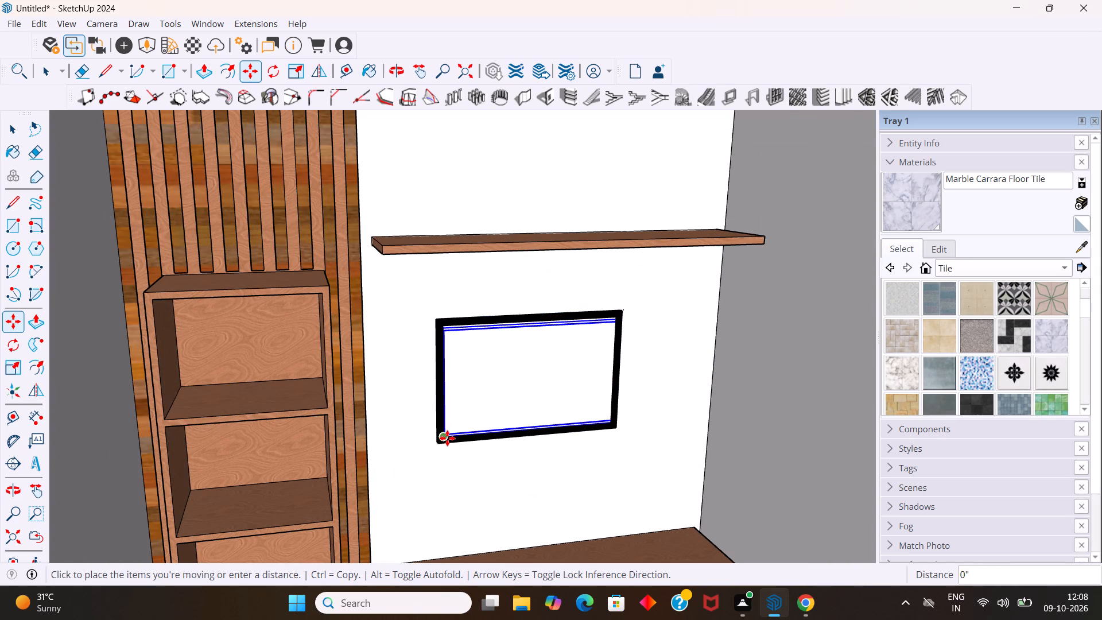
{"action": "scroll", "coordinate": [447, 438], "scroll_direction": "up", "scroll_amount": 9}
{"action": "middle_click_drag", "start_coordinate": [448, 424], "coordinate": [399, 443]}
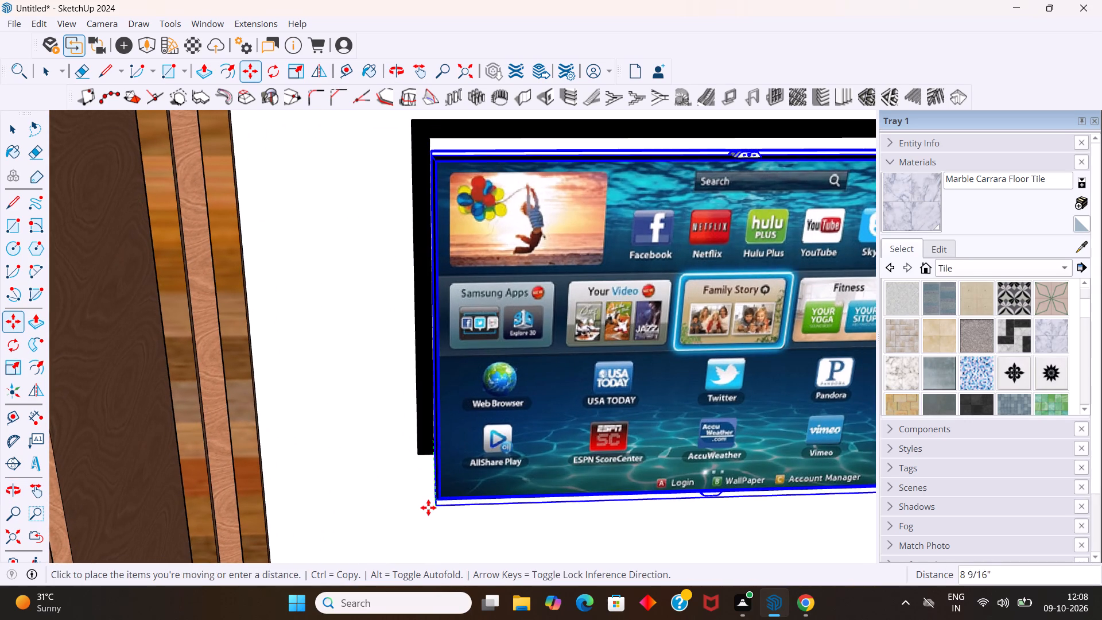
{"action": "left_click", "coordinate": [428, 509]}
Scale the TV down uniformly from its upper front corner on the side away from the shelving.
{"action": "scroll", "coordinate": [483, 437], "scroll_direction": "down", "scroll_amount": 10}
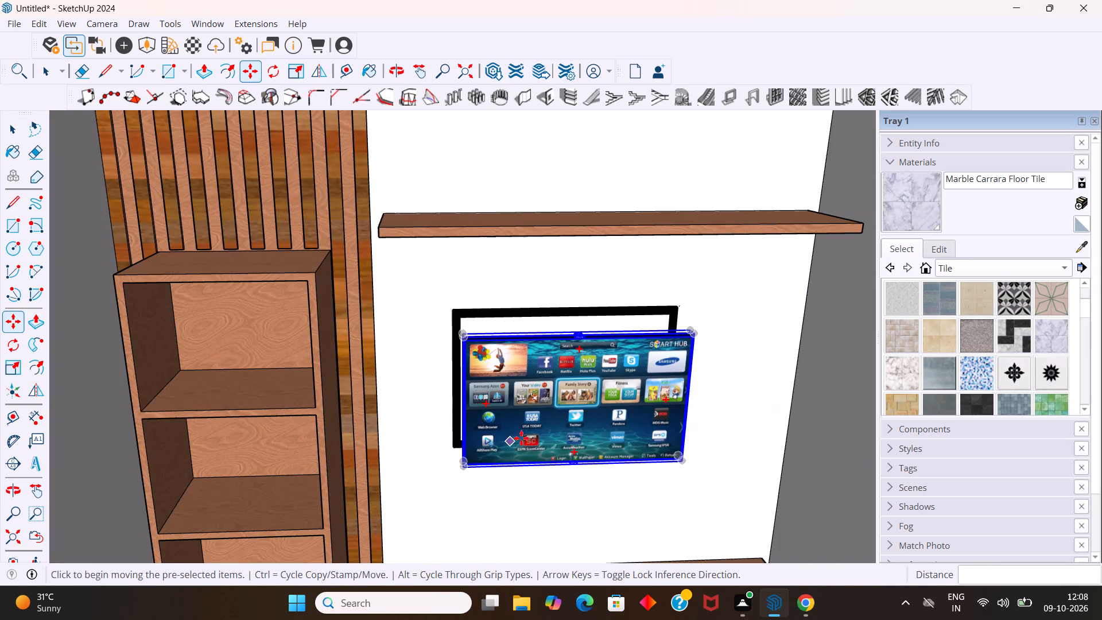
{"action": "middle_click_drag", "start_coordinate": [631, 349], "coordinate": [620, 458]}
{"action": "scroll", "coordinate": [616, 339], "scroll_direction": "up", "scroll_amount": 7}
{"action": "middle_click_drag", "start_coordinate": [615, 337], "coordinate": [616, 448]}
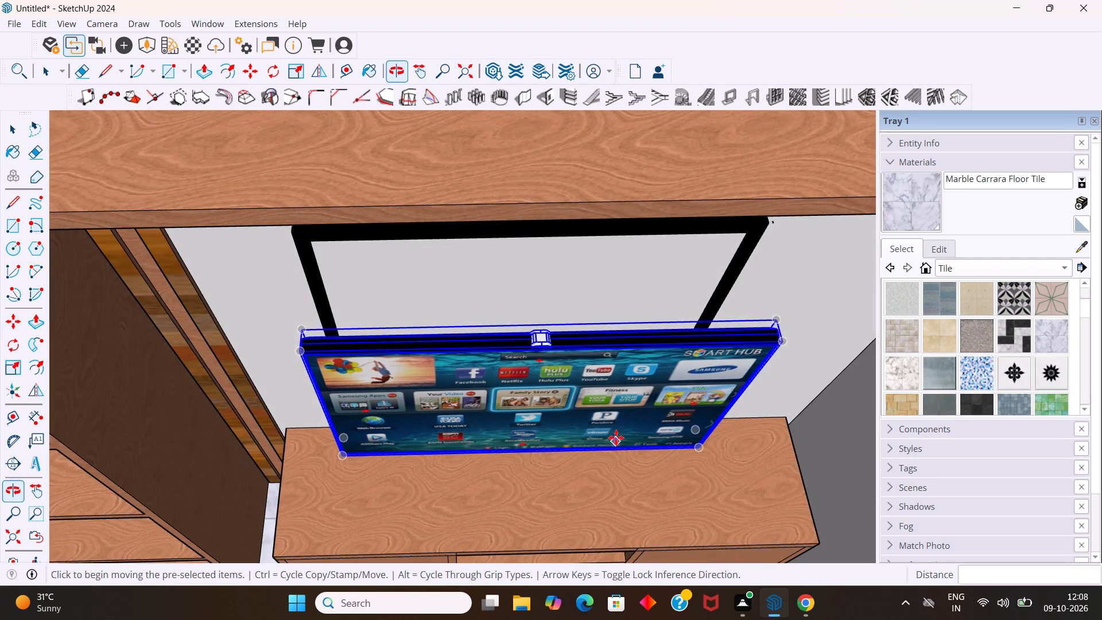
{"action": "key", "text": "s"}
{"action": "scroll", "coordinate": [566, 381], "scroll_direction": "up", "scroll_amount": 3}
{"action": "middle_click_drag", "start_coordinate": [550, 367], "coordinate": [534, 350]}
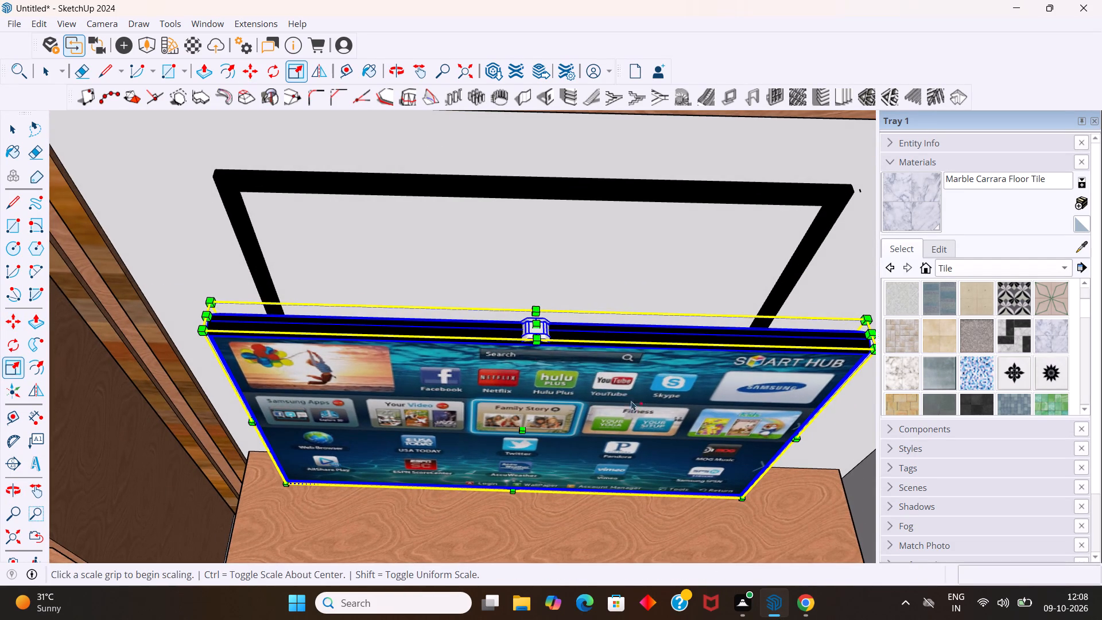
{"action": "scroll", "coordinate": [646, 404], "scroll_direction": "up", "scroll_amount": 1}
{"action": "middle_click_drag", "start_coordinate": [646, 404], "coordinate": [640, 382]}
{"action": "scroll", "coordinate": [641, 383], "scroll_direction": "up", "scroll_amount": 1}
{"action": "scroll", "coordinate": [628, 371], "scroll_direction": "down", "scroll_amount": 7}
{"action": "left_click_drag", "start_coordinate": [777, 348], "coordinate": [777, 354]}
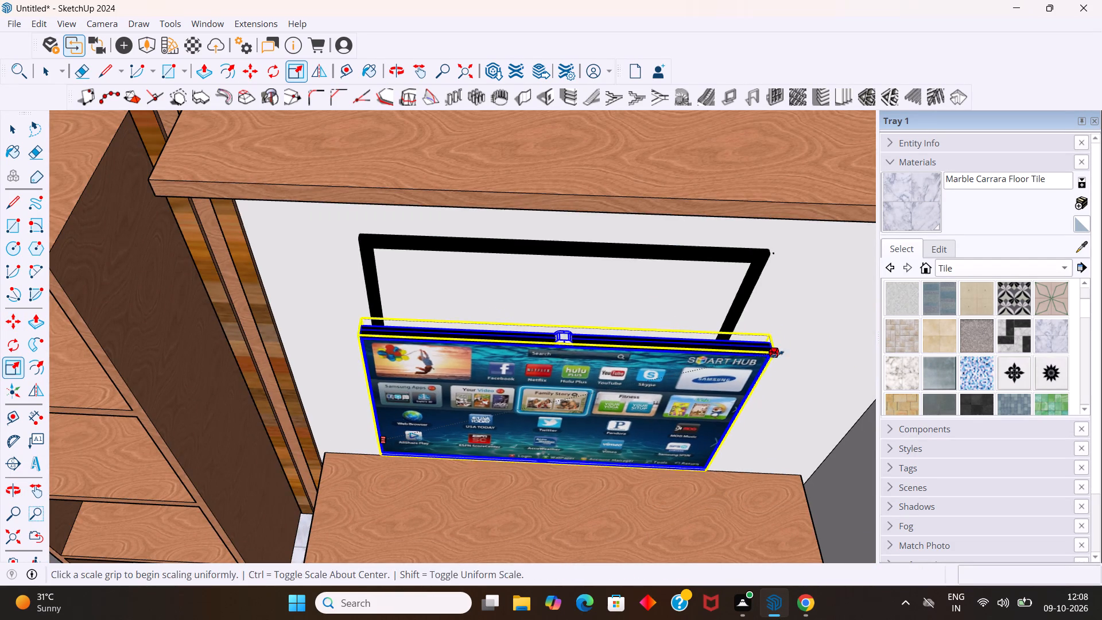
{"action": "left_click_drag", "start_coordinate": [777, 354], "coordinate": [707, 379]}
Move the TV about 1" away from the shelving, toward the middle of the black frame's opening.
{"action": "middle_click_drag", "start_coordinate": [628, 428], "coordinate": [617, 396]}
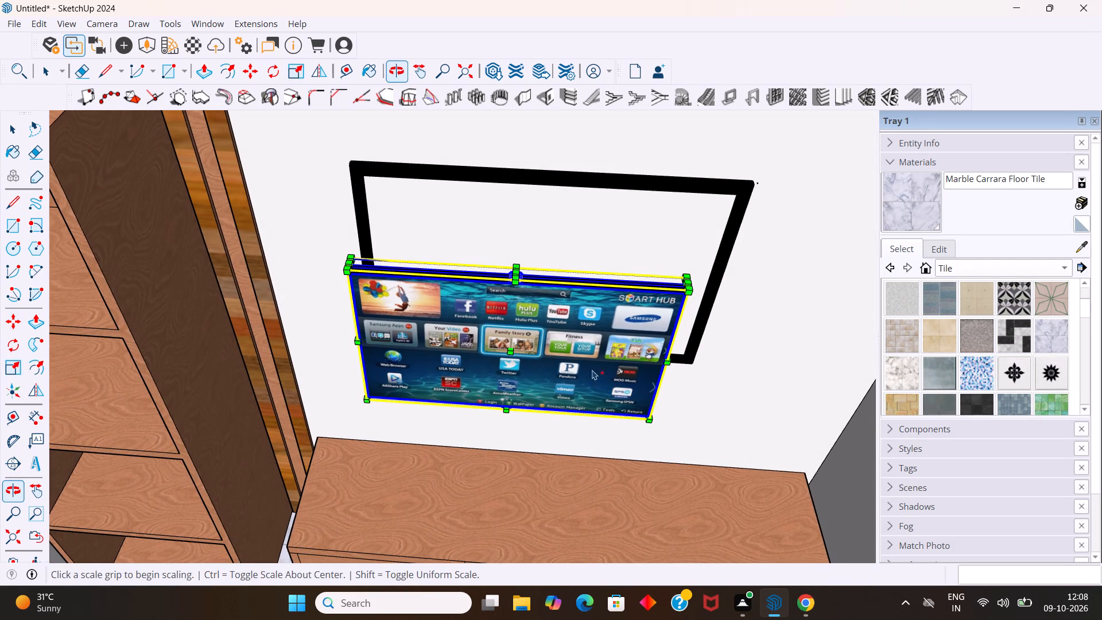
{"action": "middle_click_drag", "start_coordinate": [692, 343], "coordinate": [577, 336]}
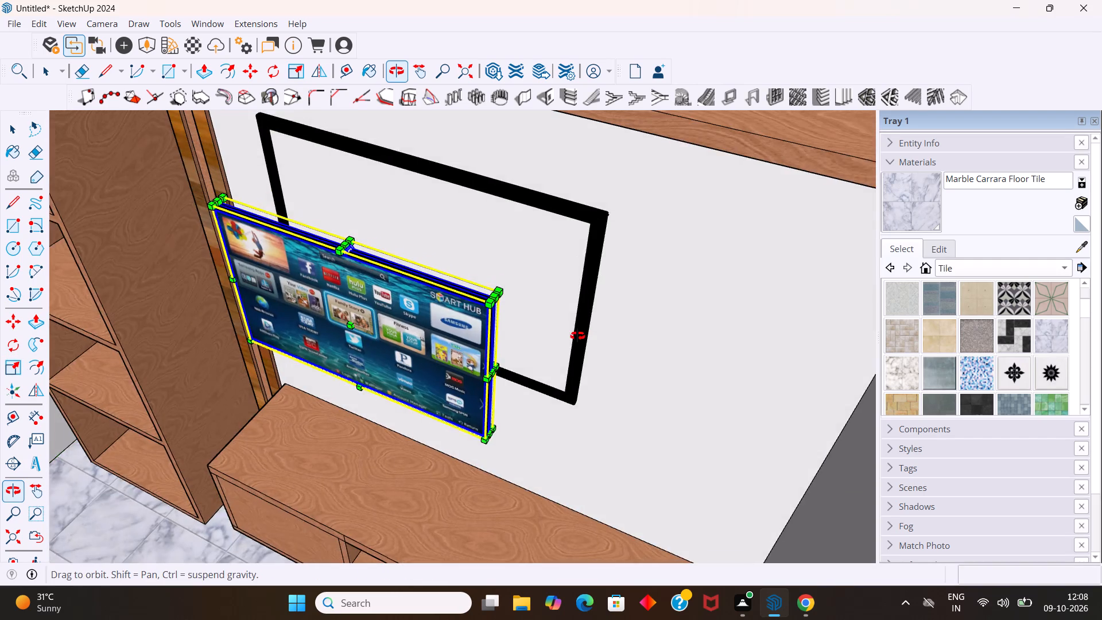
{"action": "middle_click_drag", "start_coordinate": [577, 336], "coordinate": [577, 343]}
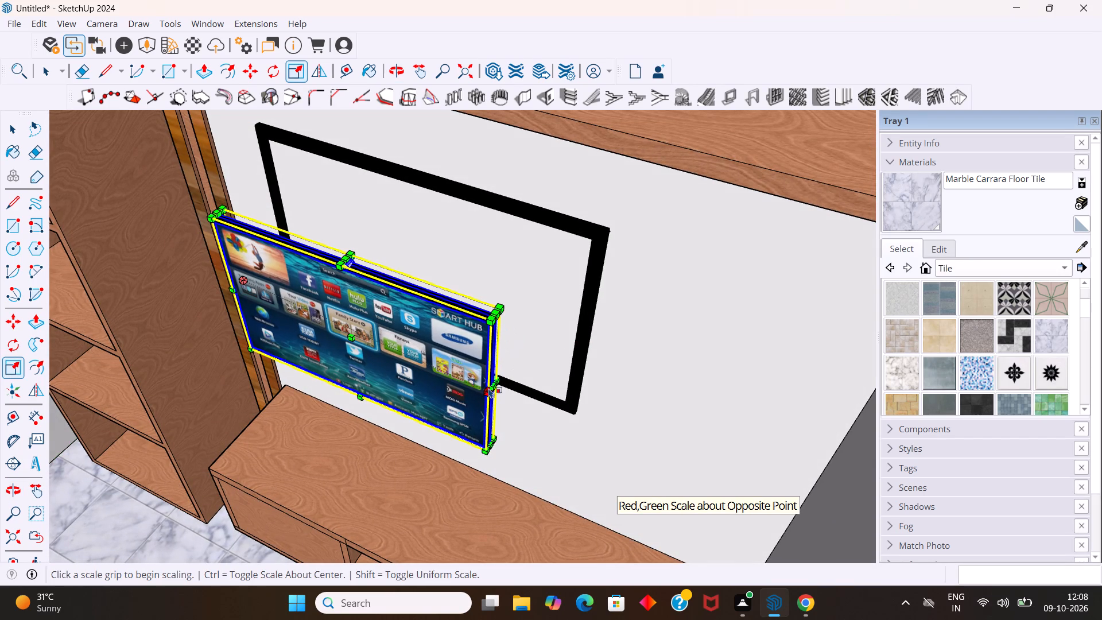
{"action": "scroll", "coordinate": [623, 343], "scroll_direction": "down", "scroll_amount": 5}
{"action": "middle_click_drag", "start_coordinate": [616, 334], "coordinate": [726, 239]}
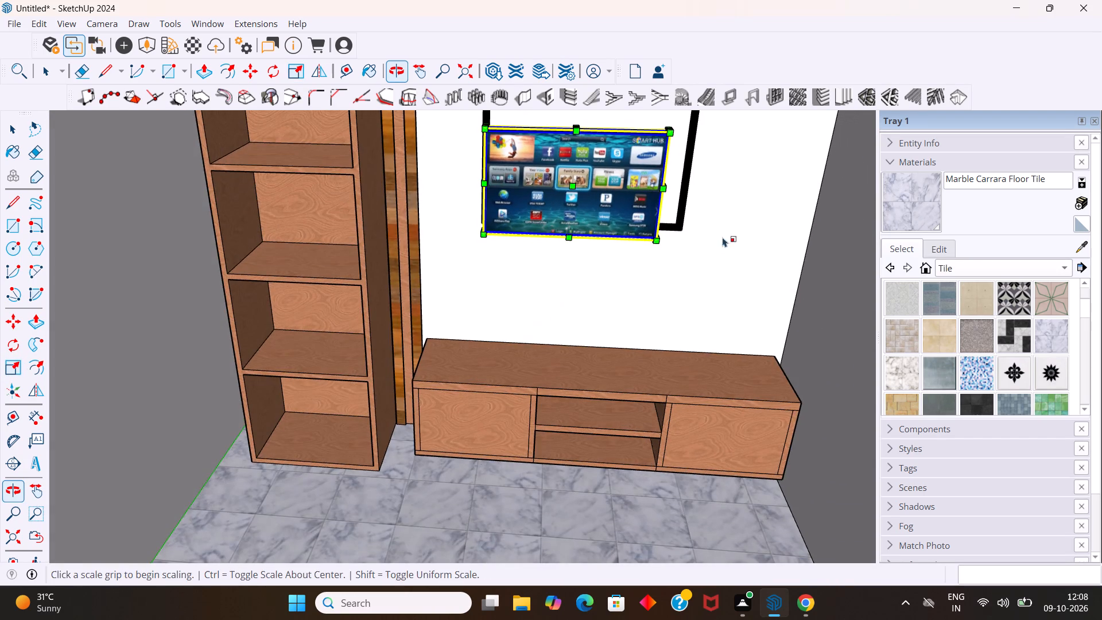
{"action": "scroll", "coordinate": [664, 226], "scroll_direction": "down", "scroll_amount": 4}
{"action": "middle_click_drag", "start_coordinate": [657, 307], "coordinate": [660, 246]}
{"action": "scroll", "coordinate": [655, 240], "scroll_direction": "down", "scroll_amount": 7}
{"action": "scroll", "coordinate": [619, 141], "scroll_direction": "up", "scroll_amount": 3}
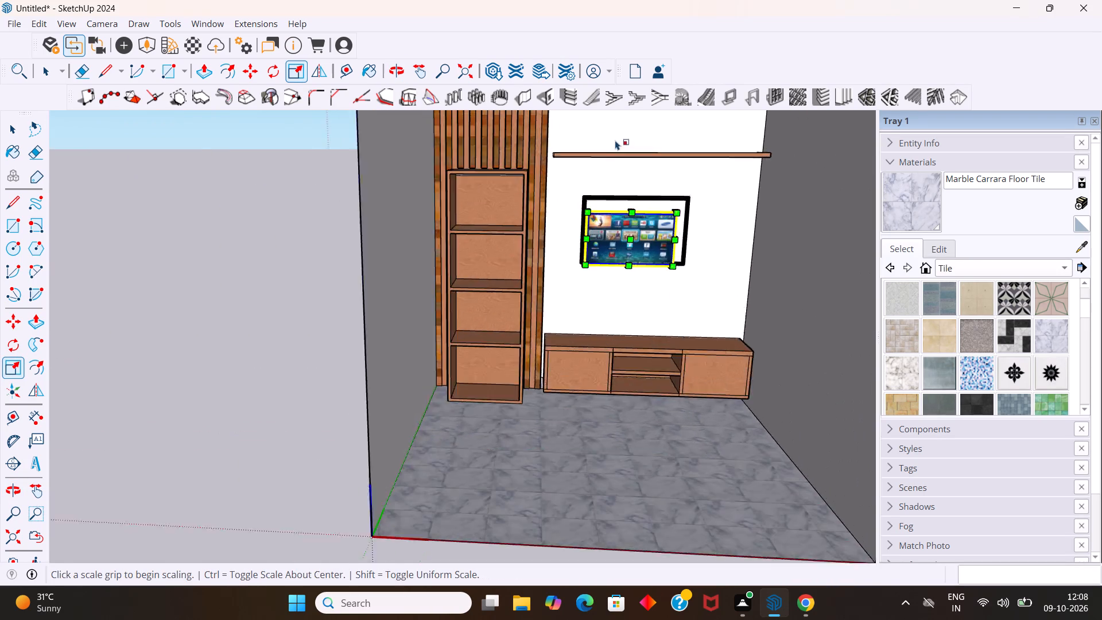
{"action": "scroll", "coordinate": [615, 140], "scroll_direction": "up", "scroll_amount": 6}
{"action": "middle_click_drag", "start_coordinate": [637, 452], "coordinate": [622, 353]}
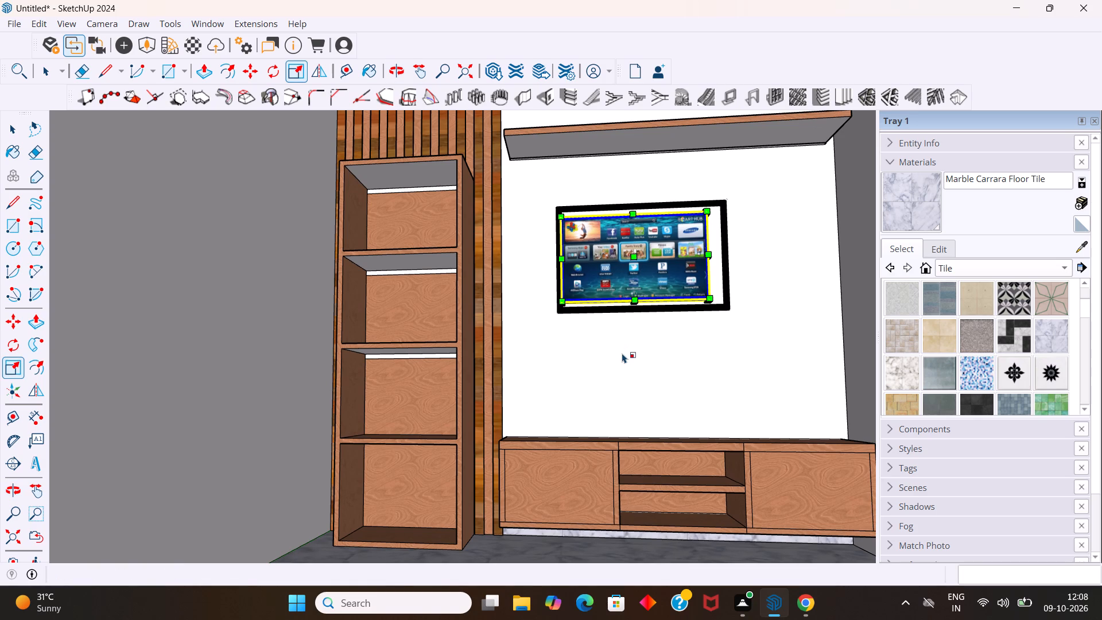
{"action": "key", "text": "m"}
{"action": "left_click", "coordinate": [653, 242]}
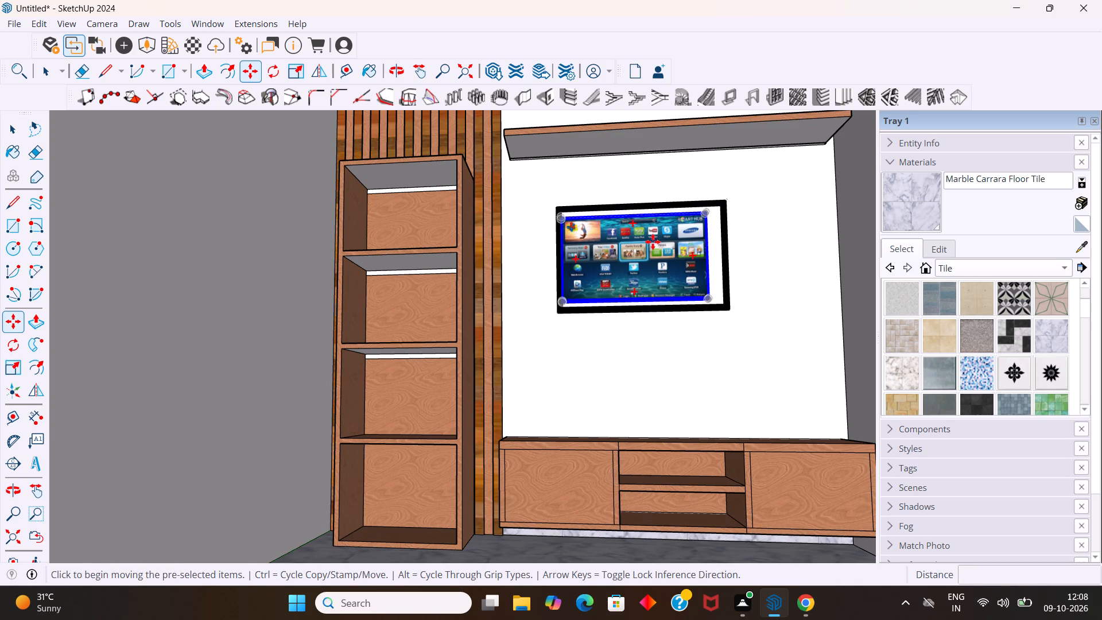
{"action": "left_click", "coordinate": [663, 246]}
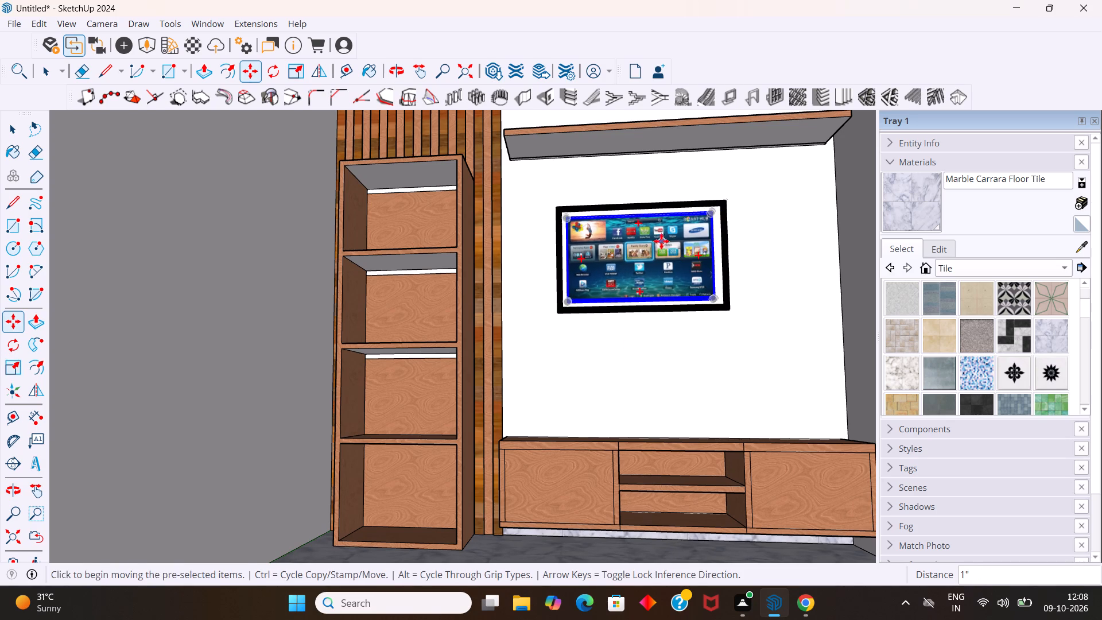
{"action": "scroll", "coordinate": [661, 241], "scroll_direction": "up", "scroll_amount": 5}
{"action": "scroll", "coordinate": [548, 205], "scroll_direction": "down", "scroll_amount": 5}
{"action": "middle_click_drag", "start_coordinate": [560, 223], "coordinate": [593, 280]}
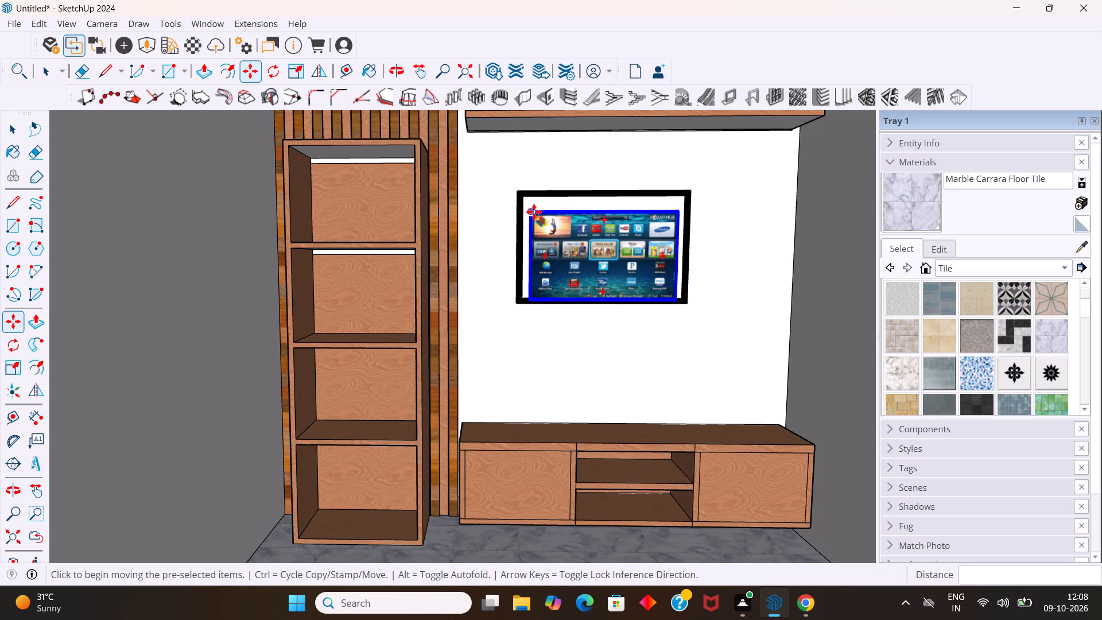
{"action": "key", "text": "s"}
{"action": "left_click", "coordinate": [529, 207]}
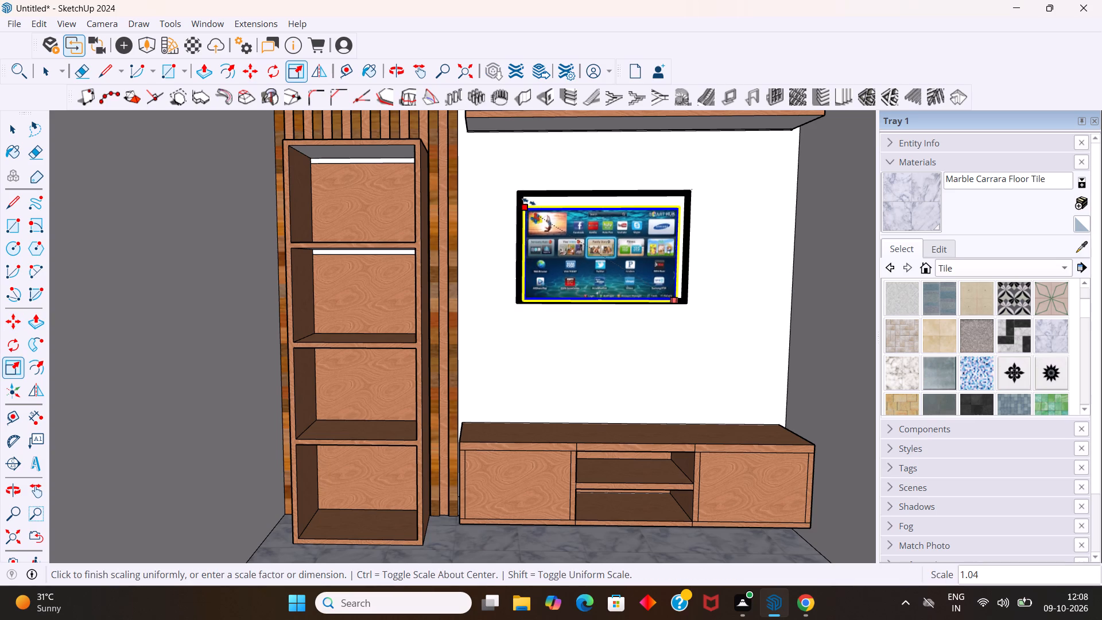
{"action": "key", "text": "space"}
Scale the TV up uniformly by about 1.05 from its upper shelving-side corner.
{"action": "key", "text": "s"}
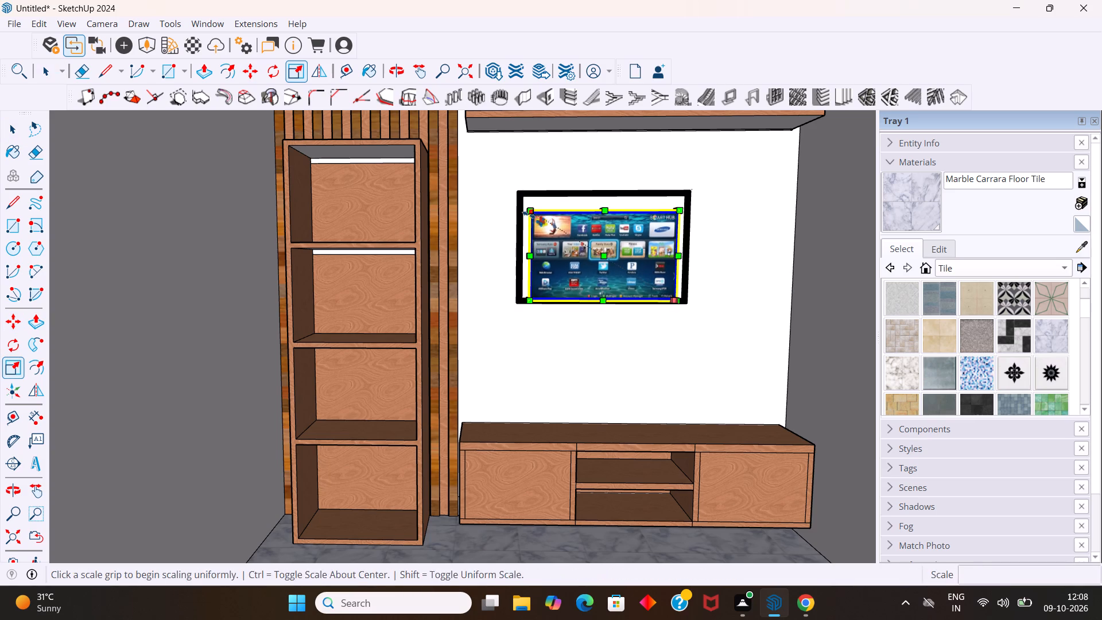
{"action": "left_click_drag", "start_coordinate": [529, 215], "coordinate": [529, 196]}
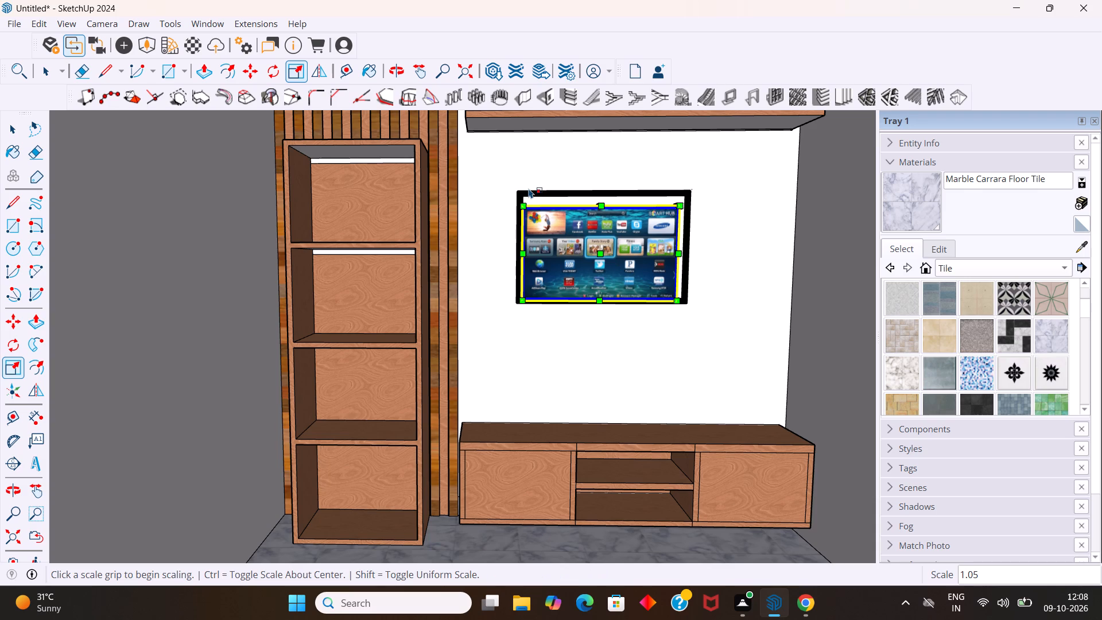
Move the TV up about 1" to even the gaps above and below it in the frame.
{"action": "key", "text": "m"}
{"action": "left_click", "coordinate": [565, 249]}
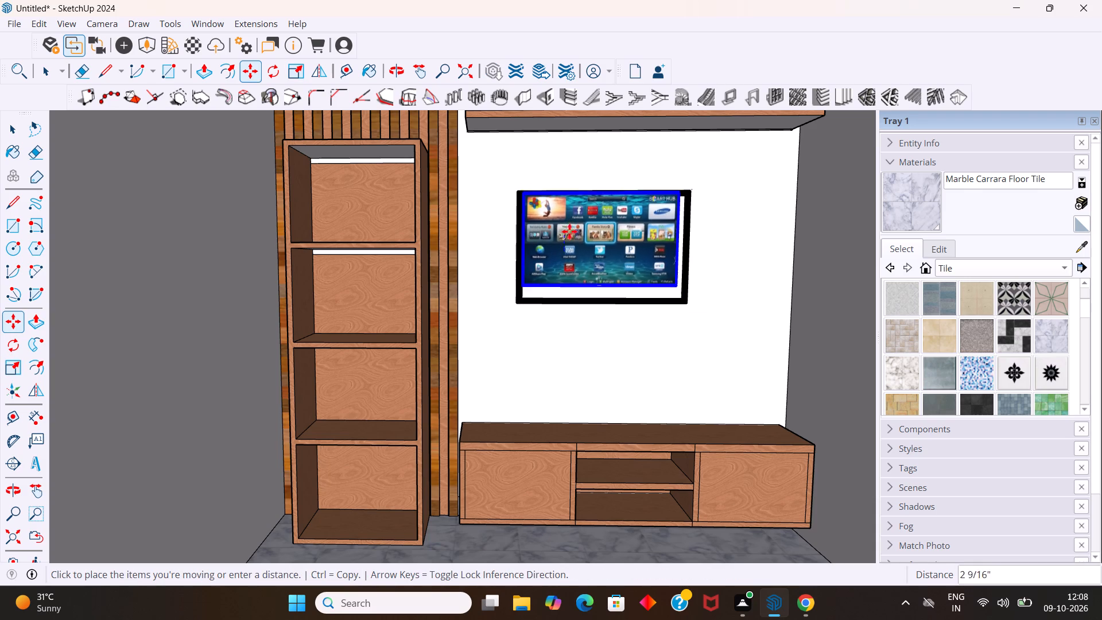
{"action": "left_click", "coordinate": [571, 238]}
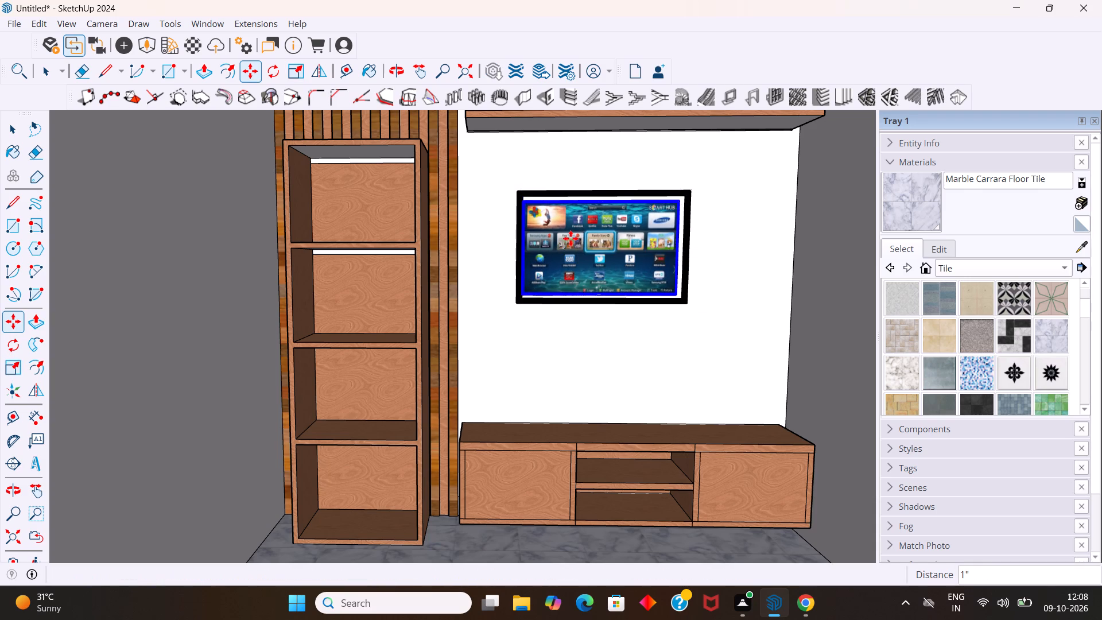
Scale the TV's height by about 1.05 from the middle of its top edge.
{"action": "key", "text": "s"}
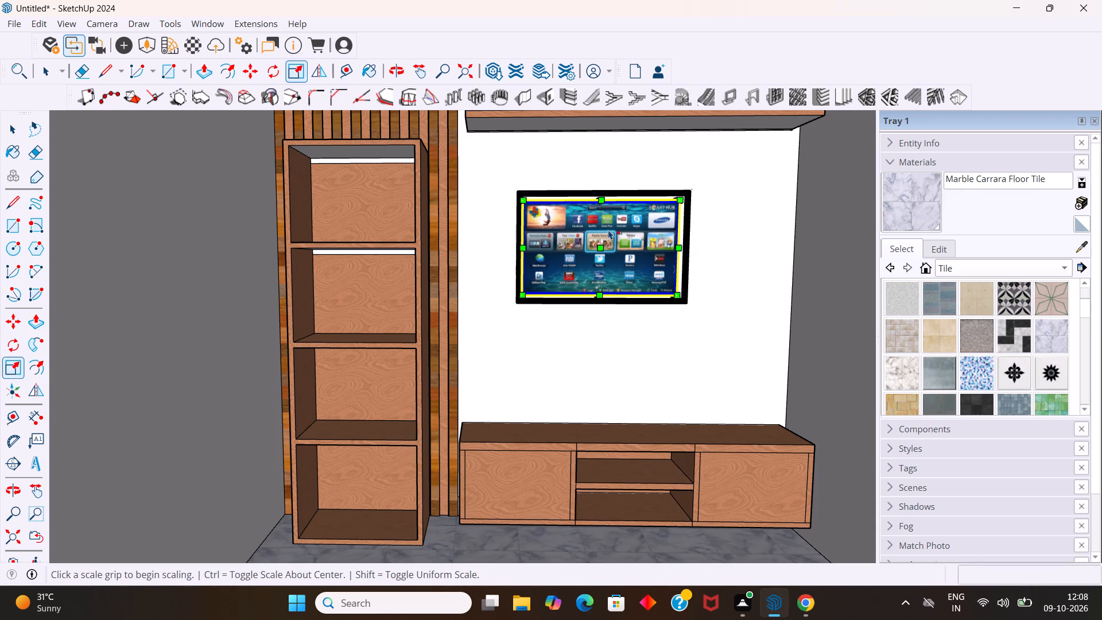
{"action": "middle_click_drag", "start_coordinate": [615, 211], "coordinate": [612, 413]}
{"action": "scroll", "coordinate": [618, 319], "scroll_direction": "up", "scroll_amount": 8}
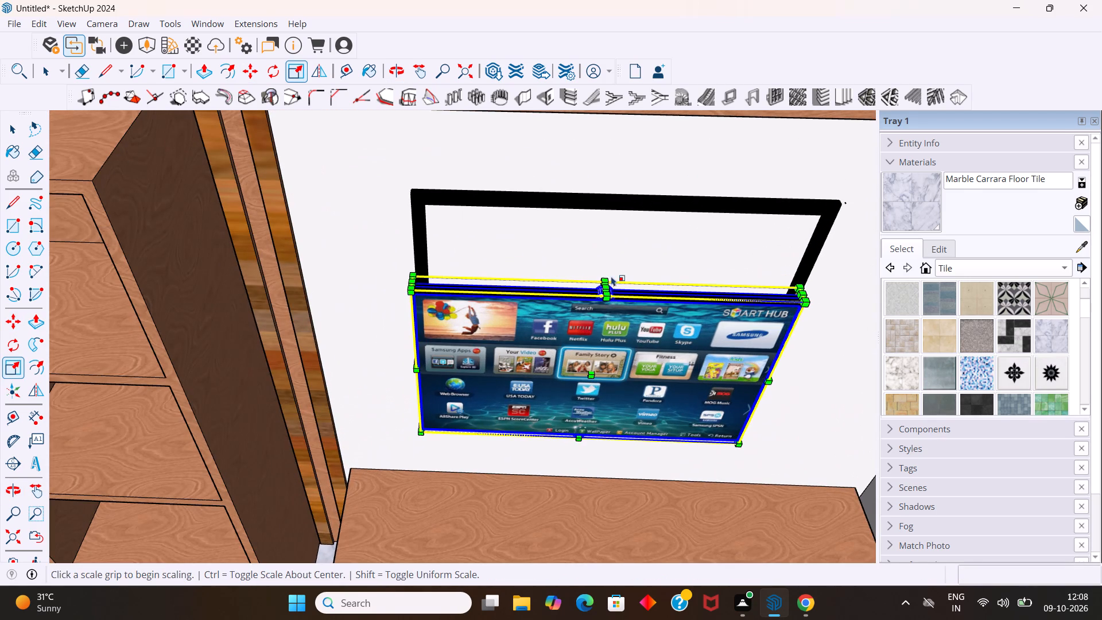
{"action": "left_click", "coordinate": [608, 285]}
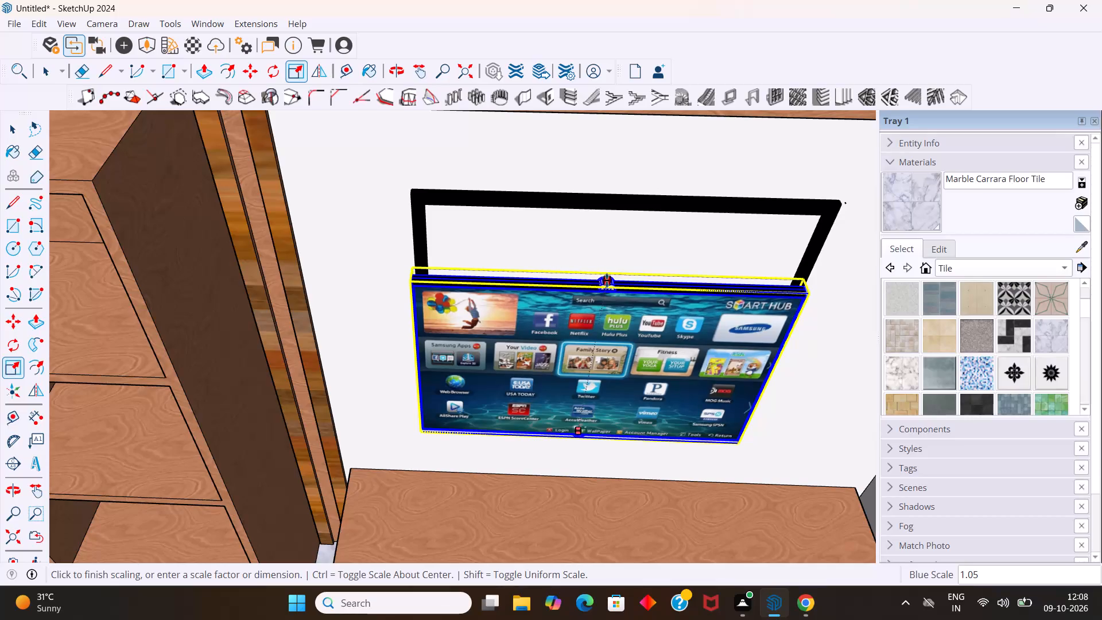
{"action": "left_click", "coordinate": [607, 281]}
{"action": "key", "text": "space"}
Move the TV up about 1" within the black frame's opening.
{"action": "scroll", "coordinate": [606, 292], "scroll_direction": "down", "scroll_amount": 5}
{"action": "middle_click_drag", "start_coordinate": [611, 354], "coordinate": [609, 299]}
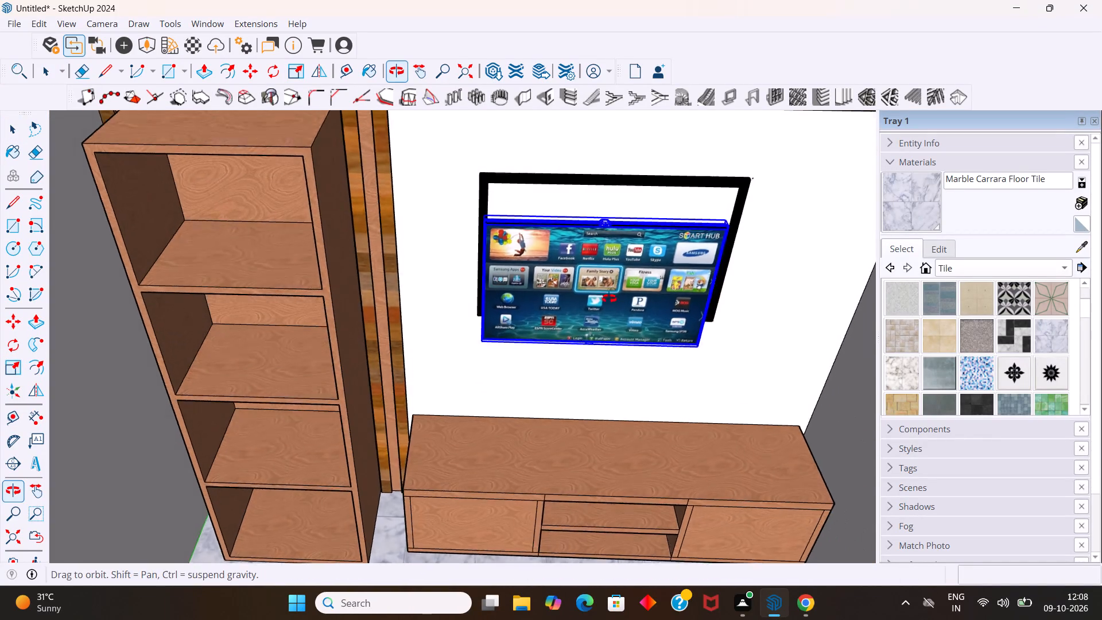
{"action": "middle_click_drag", "start_coordinate": [609, 299], "coordinate": [606, 294]}
{"action": "scroll", "coordinate": [599, 272], "scroll_direction": "down", "scroll_amount": 5}
{"action": "middle_click_drag", "start_coordinate": [608, 281], "coordinate": [628, 207]}
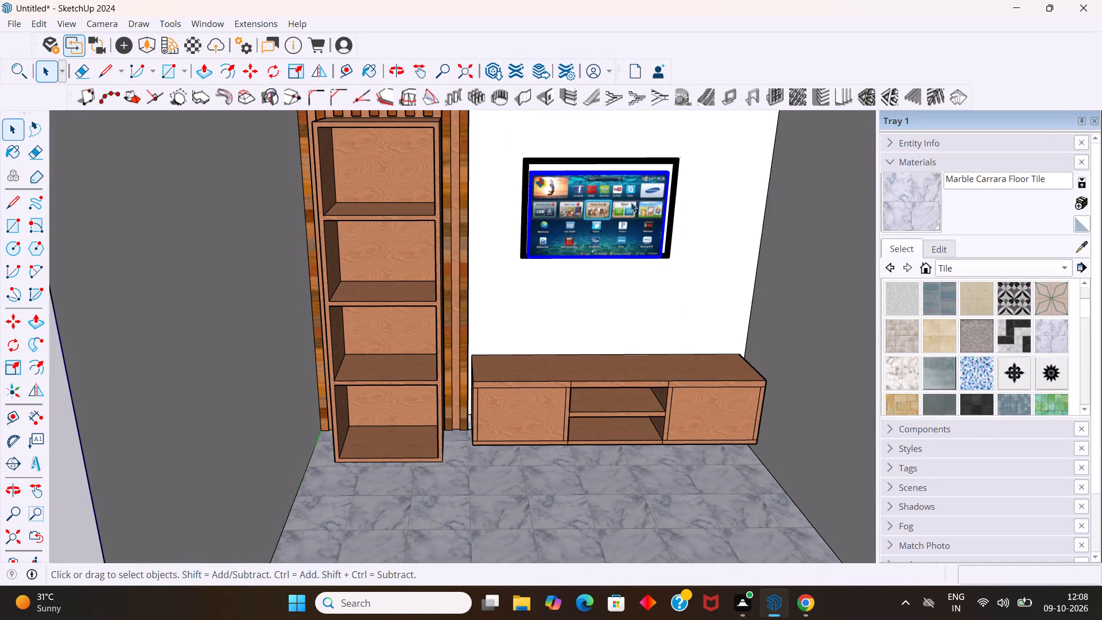
{"action": "key", "text": "m"}
{"action": "left_click", "coordinate": [529, 258]}
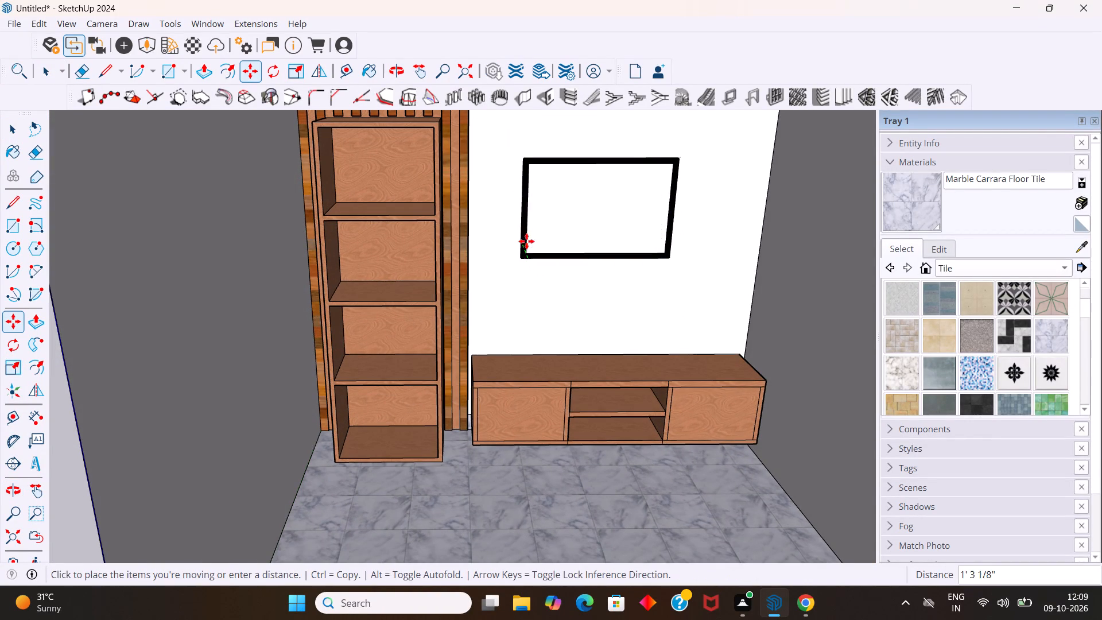
{"action": "left_click", "coordinate": [535, 250]}
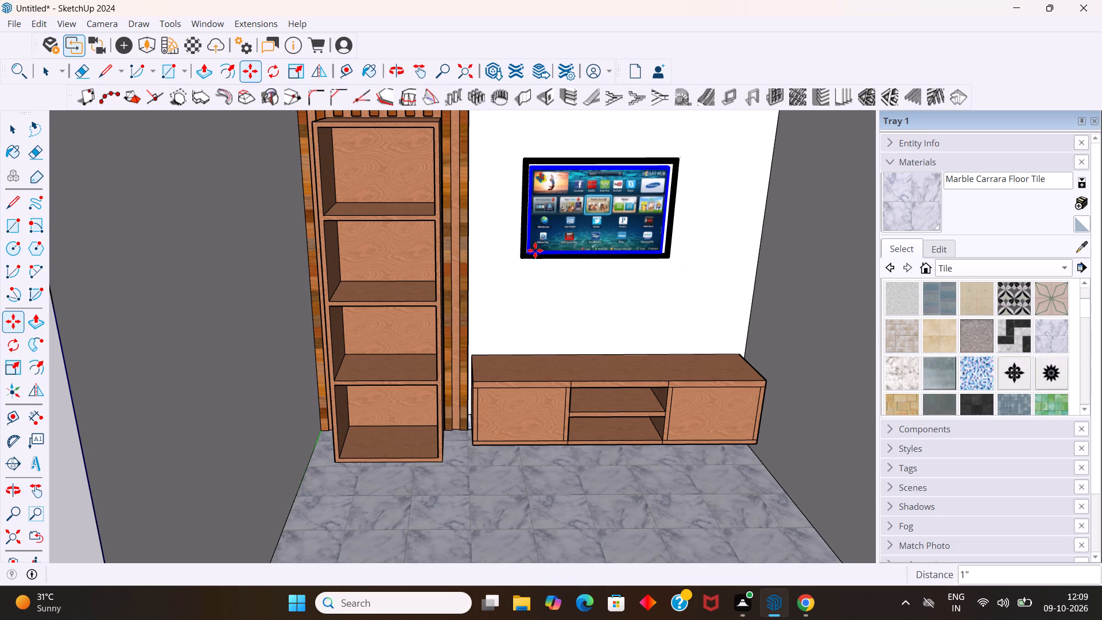
{"action": "key", "text": "space"}
Examine how the TV sits relative to the black frame and the wall, from the front and from above.
{"action": "scroll", "coordinate": [540, 249], "scroll_direction": "down", "scroll_amount": 11}
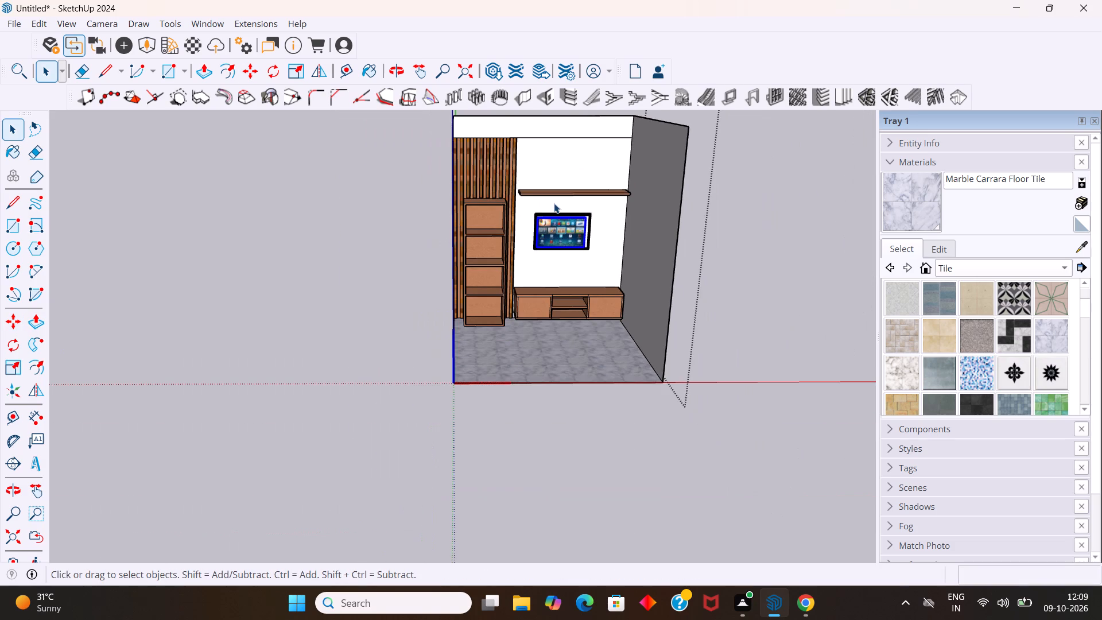
{"action": "scroll", "coordinate": [611, 200], "scroll_direction": "down", "scroll_amount": 4}
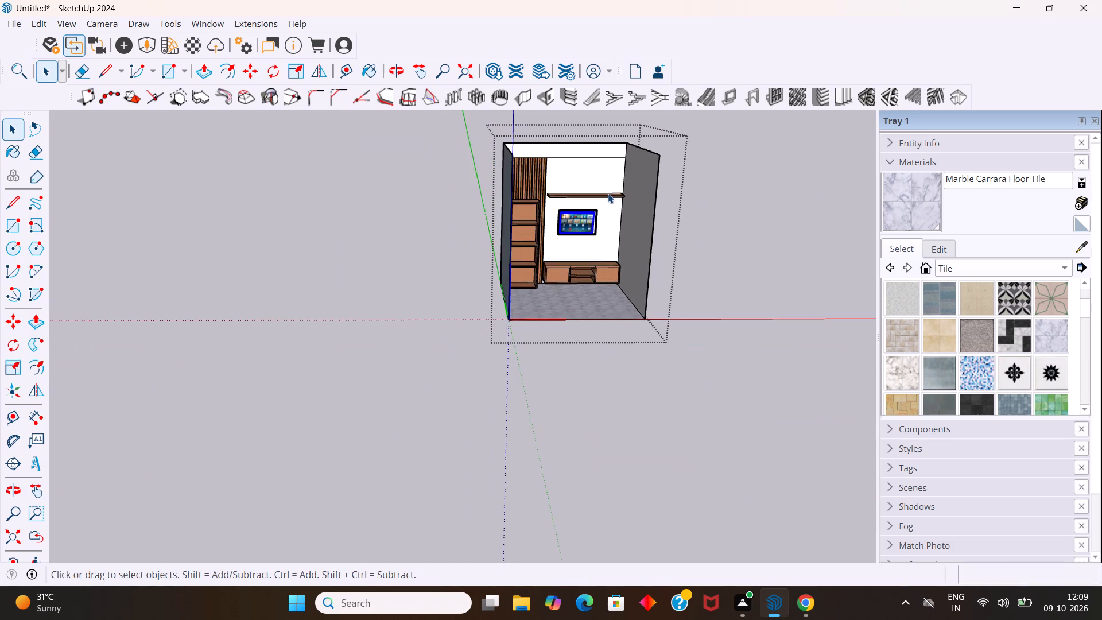
{"action": "middle_click_drag", "start_coordinate": [626, 228], "coordinate": [627, 194]}
{"action": "scroll", "coordinate": [602, 180], "scroll_direction": "up", "scroll_amount": 16}
{"action": "scroll", "coordinate": [712, 292], "scroll_direction": "up", "scroll_amount": 1}
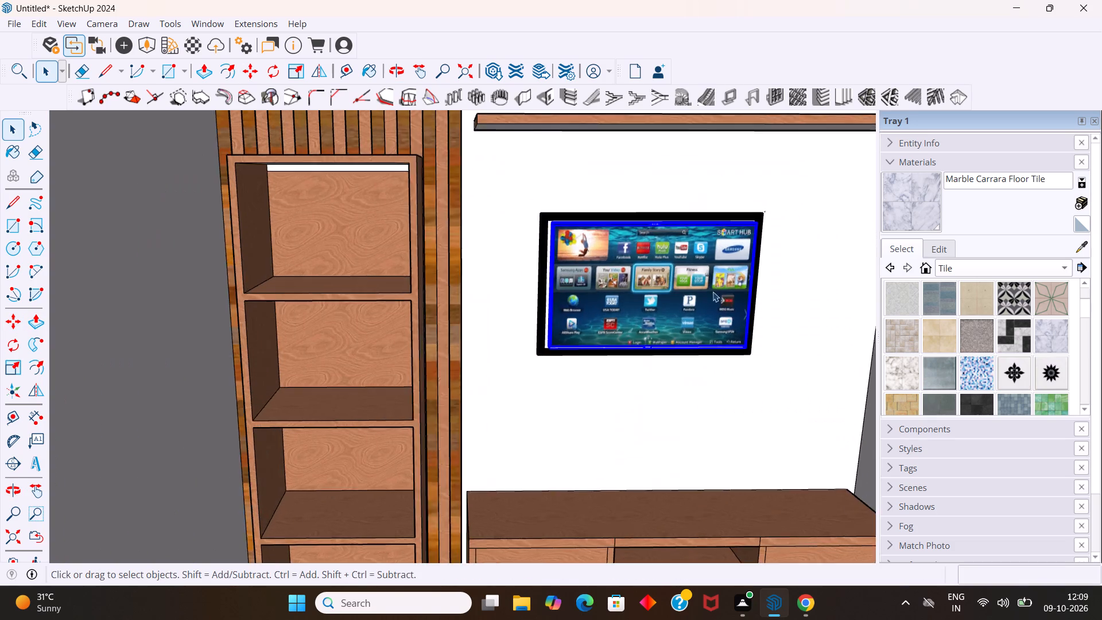
{"action": "scroll", "coordinate": [713, 292], "scroll_direction": "up", "scroll_amount": 3}
{"action": "middle_click_drag", "start_coordinate": [699, 258], "coordinate": [678, 394]}
{"action": "scroll", "coordinate": [655, 249], "scroll_direction": "up", "scroll_amount": 3}
{"action": "middle_click_drag", "start_coordinate": [649, 224], "coordinate": [653, 424]}
{"action": "scroll", "coordinate": [628, 329], "scroll_direction": "down", "scroll_amount": 9}
{"action": "middle_click_drag", "start_coordinate": [627, 360], "coordinate": [678, 235]}
Move the TV by its lower front shelving-side corner about 8 9/16" back to the frame opening's inner bottom corner.
{"action": "scroll", "coordinate": [604, 266], "scroll_direction": "up", "scroll_amount": 6}
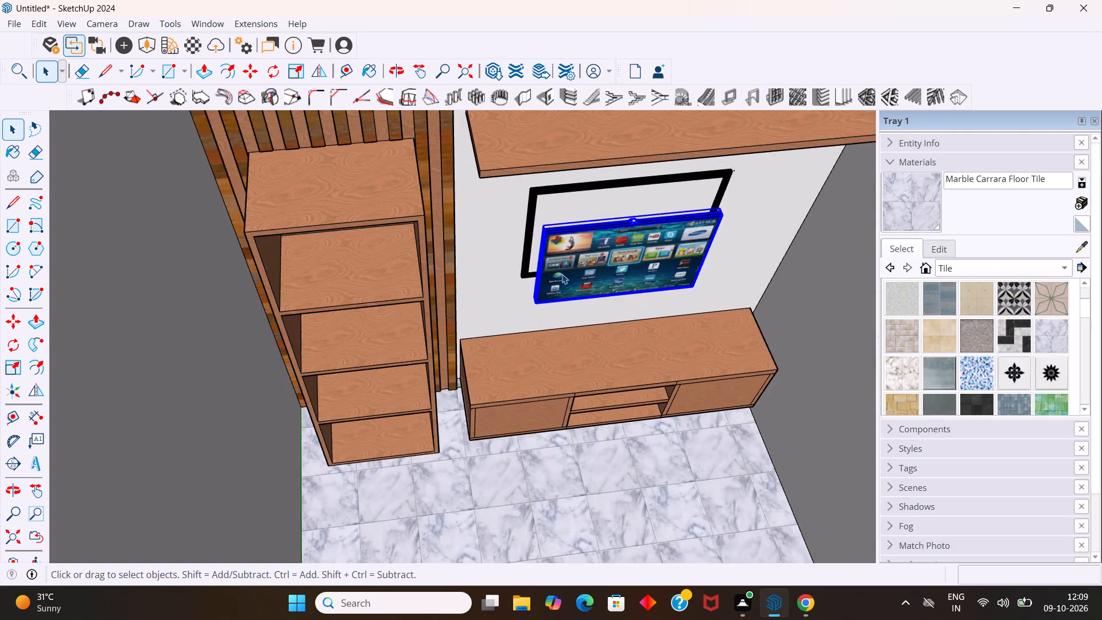
{"action": "scroll", "coordinate": [562, 274], "scroll_direction": "up", "scroll_amount": 4}
{"action": "key", "text": "m"}
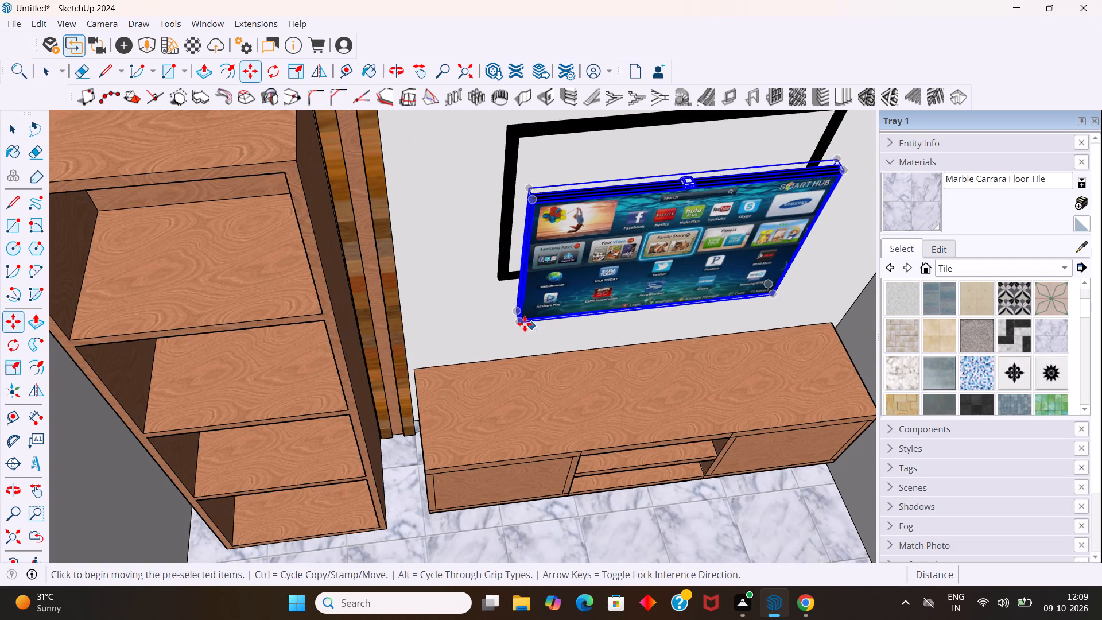
{"action": "scroll", "coordinate": [517, 321], "scroll_direction": "up", "scroll_amount": 5}
{"action": "middle_click_drag", "start_coordinate": [556, 320], "coordinate": [585, 327]}
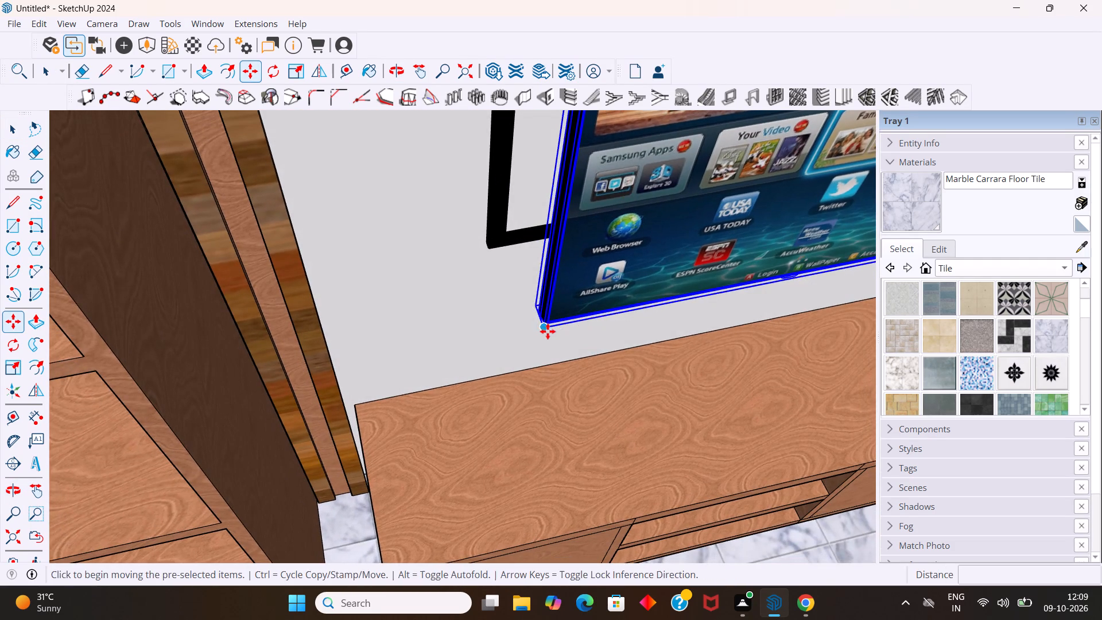
{"action": "left_click", "coordinate": [547, 331]}
{"action": "left_click", "coordinate": [510, 238]}
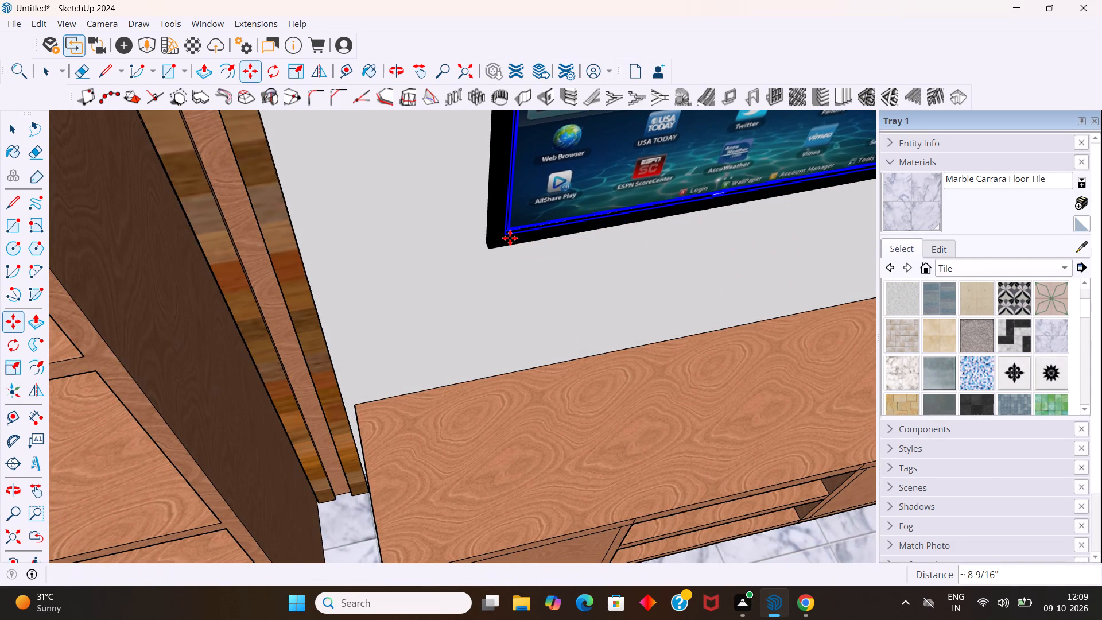
{"action": "key", "text": "space"}
Scale the TV uniformly from its upper corner farthest from the shelving, by about 1.08 and again by 1.01, to fill the black frame's opening.
{"action": "scroll", "coordinate": [510, 238], "scroll_direction": "down", "scroll_amount": 11}
{"action": "middle_click_drag", "start_coordinate": [645, 213], "coordinate": [558, 222]}
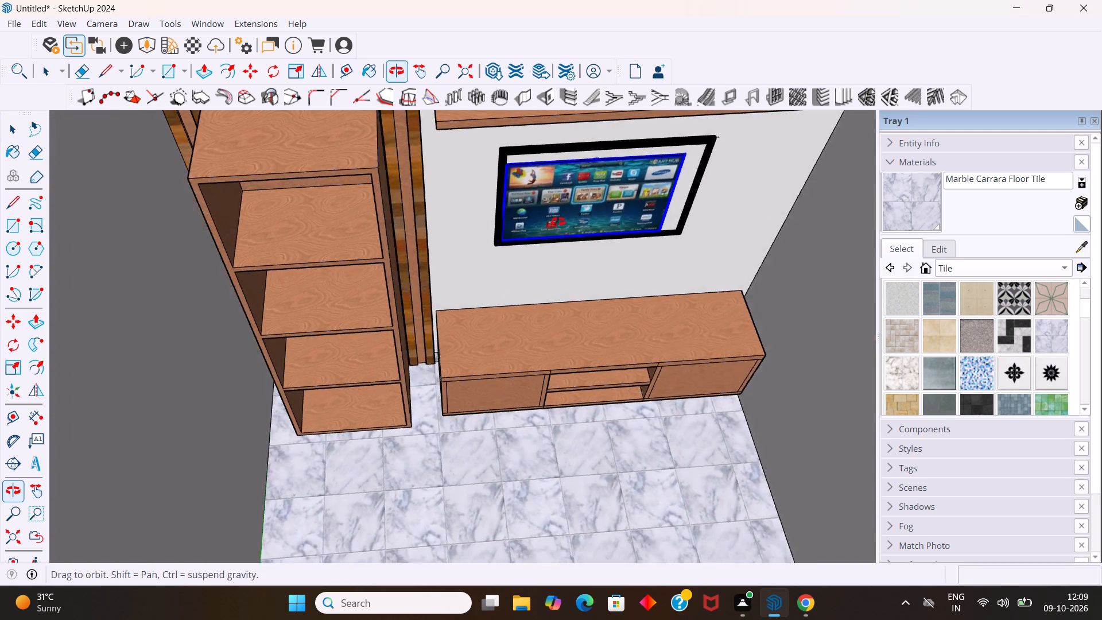
{"action": "middle_click_drag", "start_coordinate": [558, 222], "coordinate": [453, 251]}
{"action": "middle_click_drag", "start_coordinate": [680, 329], "coordinate": [688, 241]}
{"action": "scroll", "coordinate": [647, 184], "scroll_direction": "up", "scroll_amount": 3}
{"action": "scroll", "coordinate": [633, 161], "scroll_direction": "down", "scroll_amount": 3}
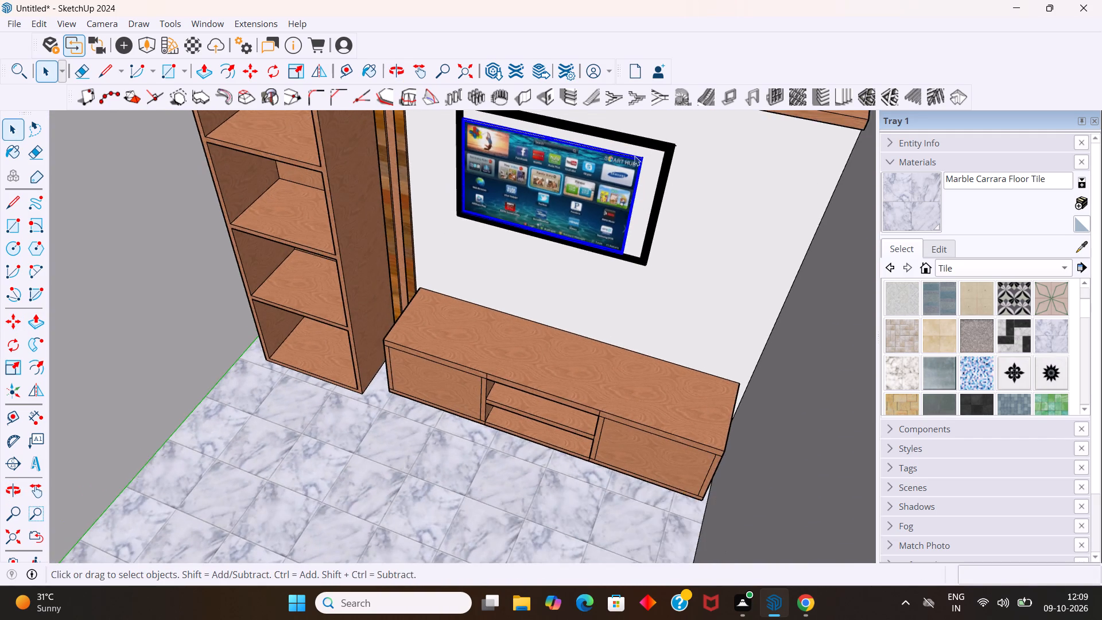
{"action": "scroll", "coordinate": [636, 149], "scroll_direction": "up", "scroll_amount": 12}
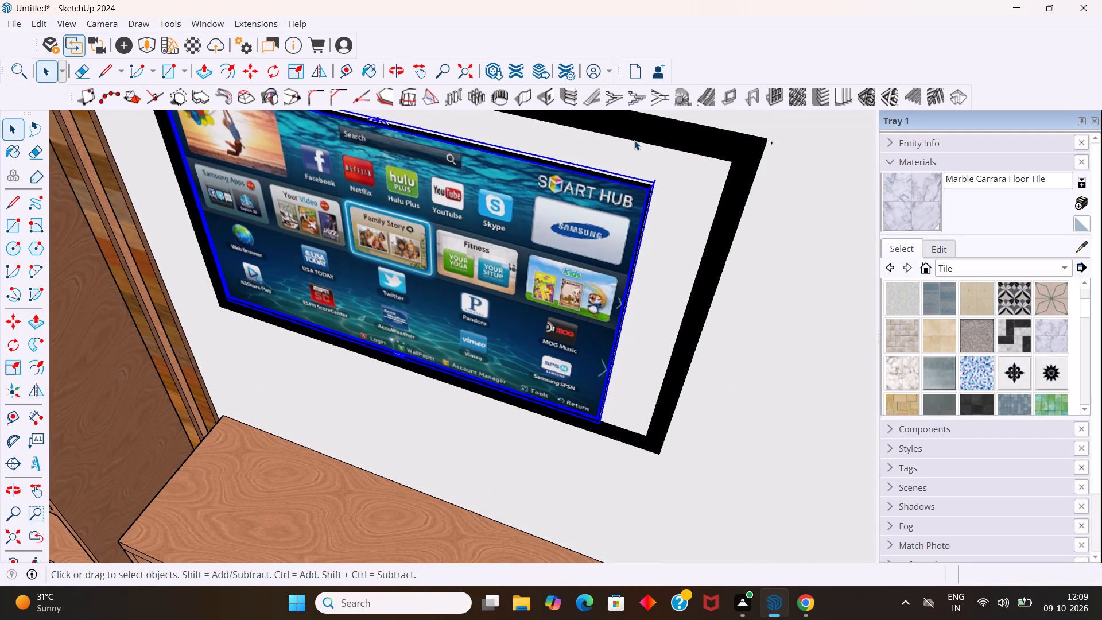
{"action": "key", "text": "s"}
{"action": "left_click_drag", "start_coordinate": [656, 180], "coordinate": [713, 165]}
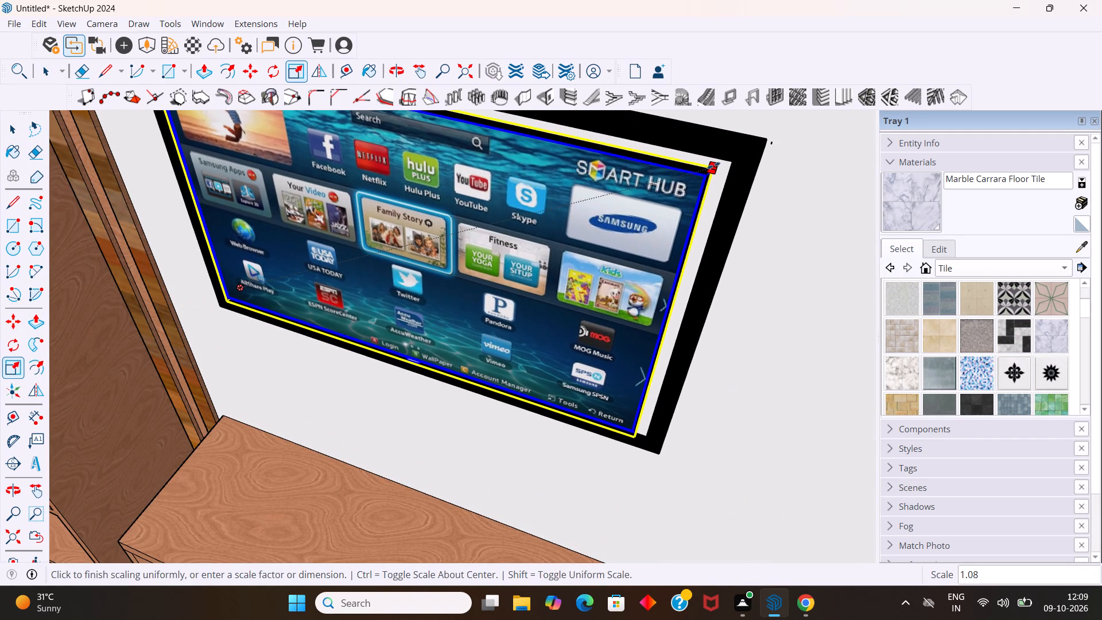
{"action": "left_click_drag", "start_coordinate": [713, 165], "coordinate": [724, 163]}
{"action": "left_click", "coordinate": [725, 162]}
{"action": "middle_click_drag", "start_coordinate": [737, 203], "coordinate": [751, 168]}
{"action": "scroll", "coordinate": [753, 164], "scroll_direction": "down", "scroll_amount": 3}
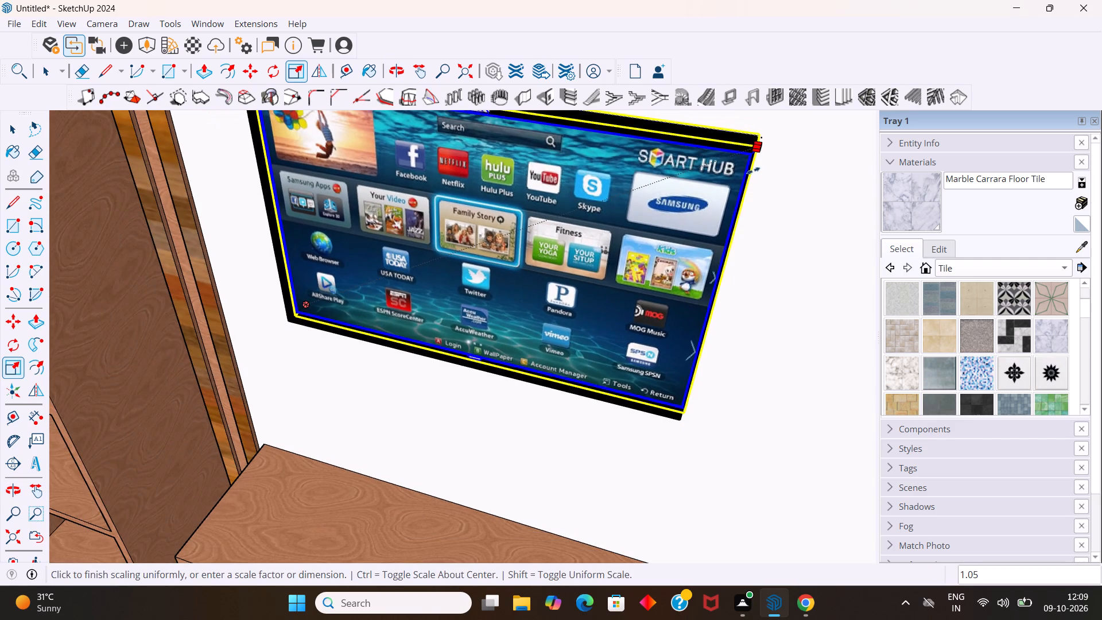
{"action": "left_click", "coordinate": [732, 160]}
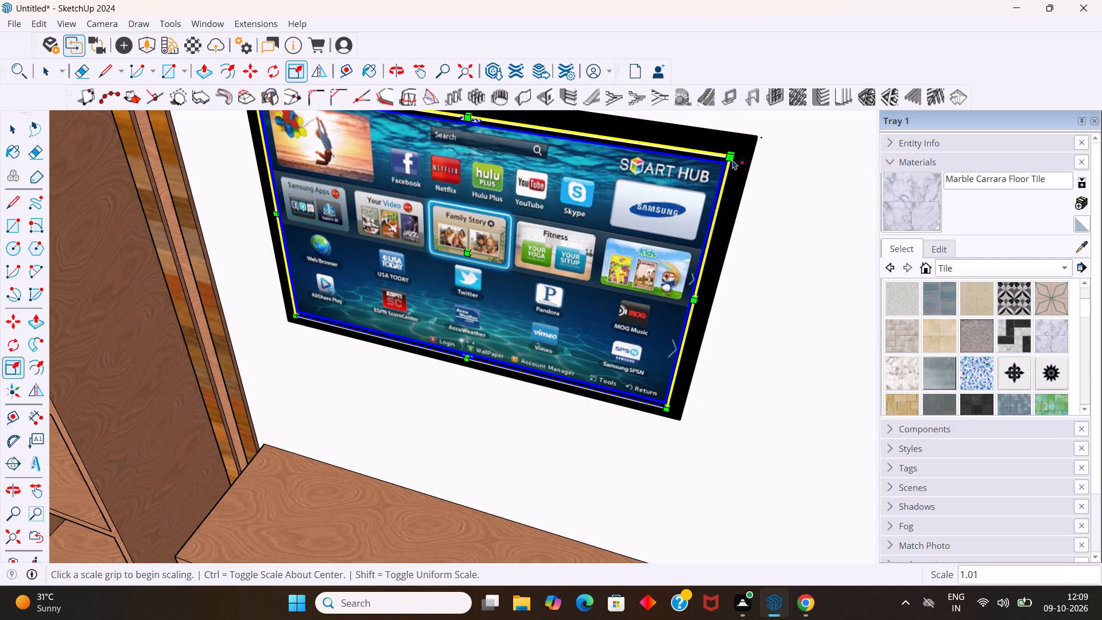
{"action": "key", "text": "space"}
Deselect the TV and examine its fit inside the black frame from above and from the front of the room.
{"action": "scroll", "coordinate": [729, 161], "scroll_direction": "down", "scroll_amount": 20}
{"action": "scroll", "coordinate": [729, 161], "scroll_direction": "down", "scroll_amount": 4}
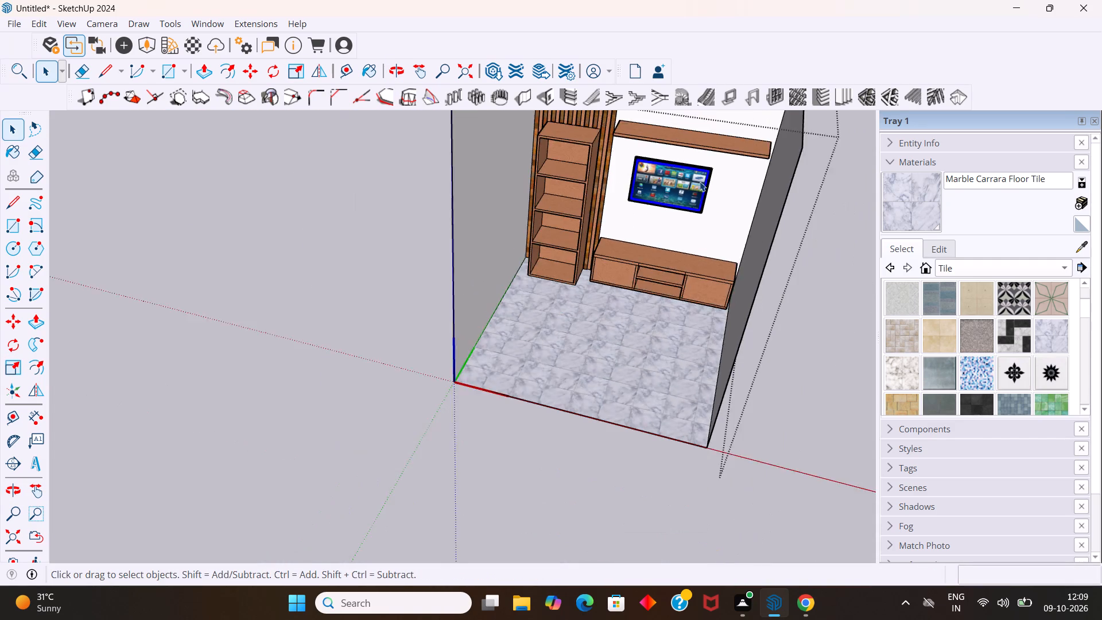
{"action": "scroll", "coordinate": [700, 181], "scroll_direction": "down", "scroll_amount": 1}
{"action": "scroll", "coordinate": [460, 259], "scroll_direction": "down", "scroll_amount": 9}
{"action": "left_click", "coordinate": [690, 272]}
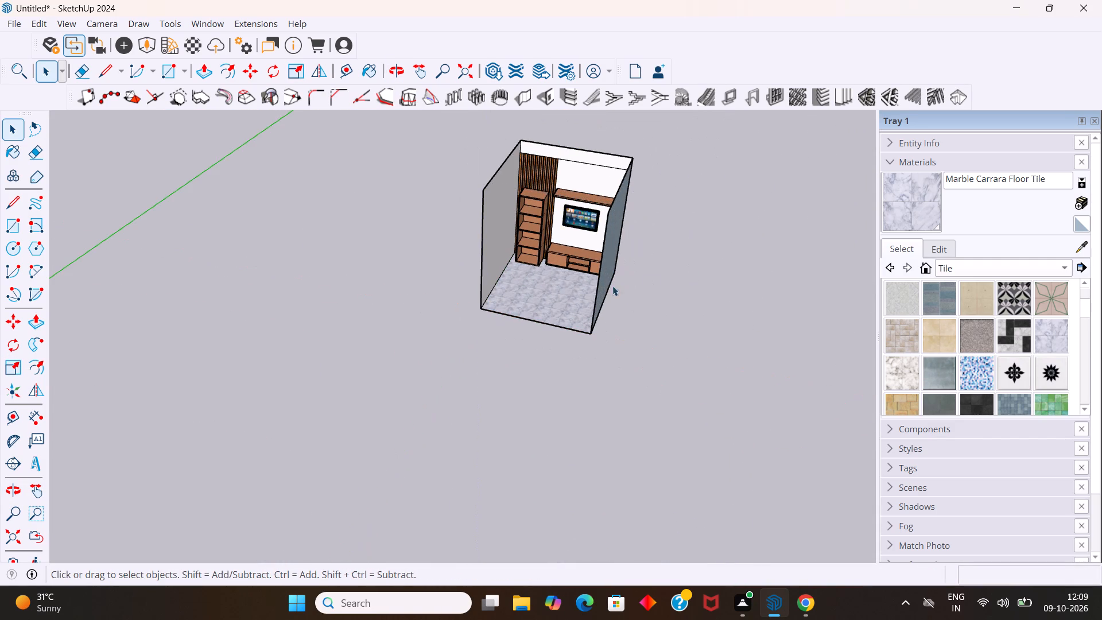
{"action": "double_click", "coordinate": [583, 286]}
{"action": "scroll", "coordinate": [586, 239], "scroll_direction": "up", "scroll_amount": 14}
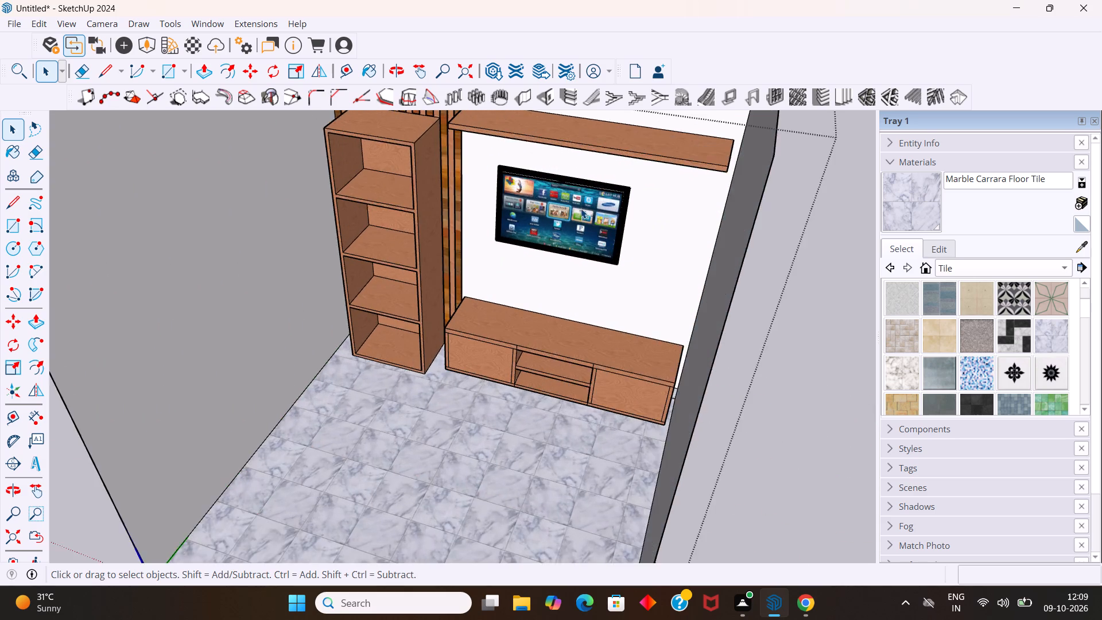
{"action": "scroll", "coordinate": [581, 208], "scroll_direction": "up", "scroll_amount": 3}
{"action": "middle_click_drag", "start_coordinate": [573, 165], "coordinate": [628, 84]}
{"action": "scroll", "coordinate": [614, 118], "scroll_direction": "down", "scroll_amount": 9}
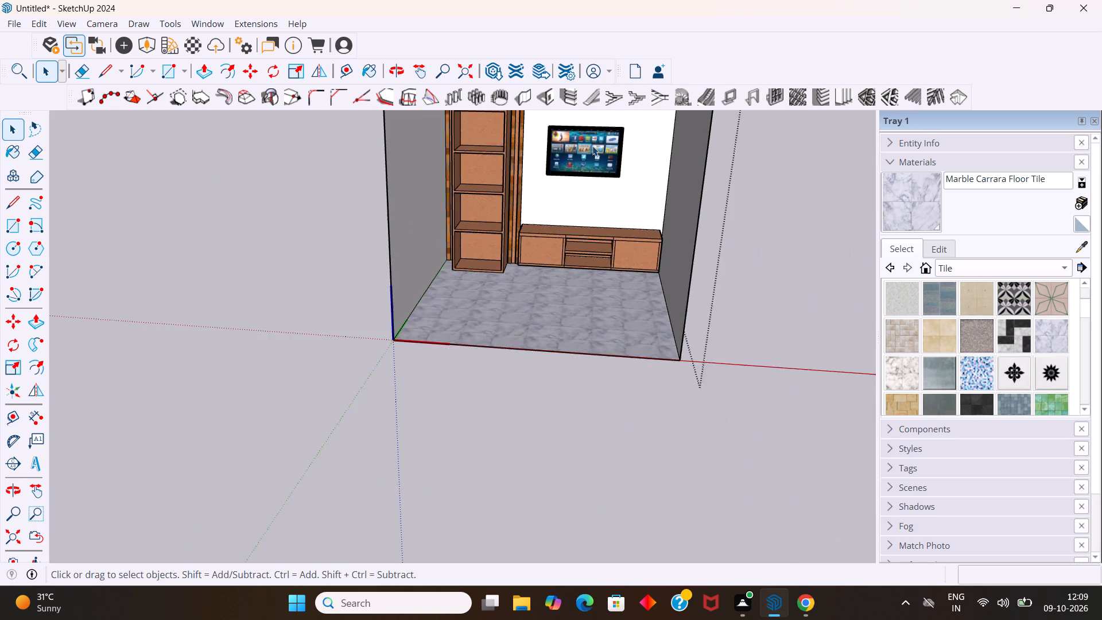
{"action": "scroll", "coordinate": [592, 146], "scroll_direction": "down", "scroll_amount": 4}
{"action": "middle_click_drag", "start_coordinate": [597, 211], "coordinate": [610, 139]}
Scale the TV from the middle of its top edge by about 0.91 on green and 1.00 on blue.
{"action": "scroll", "coordinate": [603, 135], "scroll_direction": "up", "scroll_amount": 15}
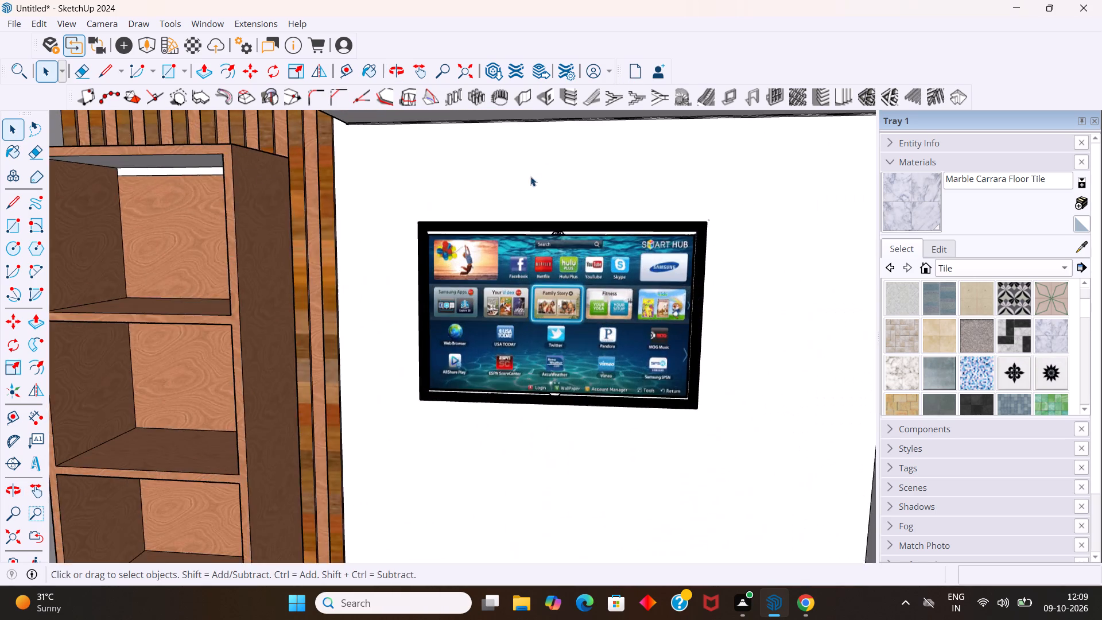
{"action": "scroll", "coordinate": [530, 176], "scroll_direction": "up", "scroll_amount": 6}
{"action": "scroll", "coordinate": [567, 299], "scroll_direction": "up", "scroll_amount": 7}
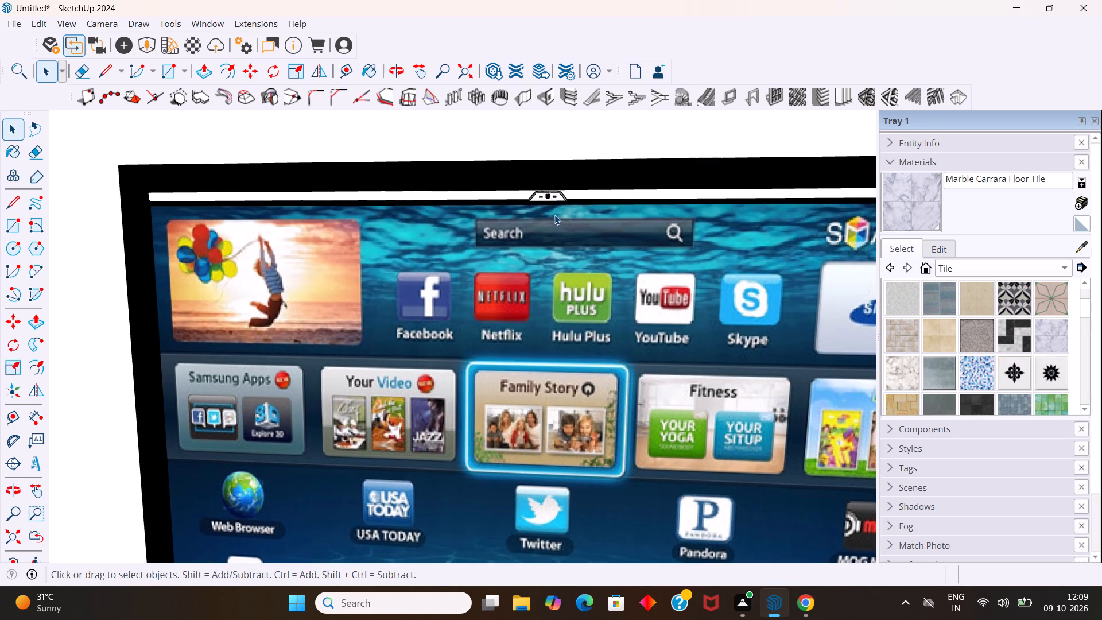
{"action": "key", "text": "s"}
{"action": "scroll", "coordinate": [553, 209], "scroll_direction": "up", "scroll_amount": 3}
{"action": "middle_click_drag", "start_coordinate": [552, 204], "coordinate": [554, 387]}
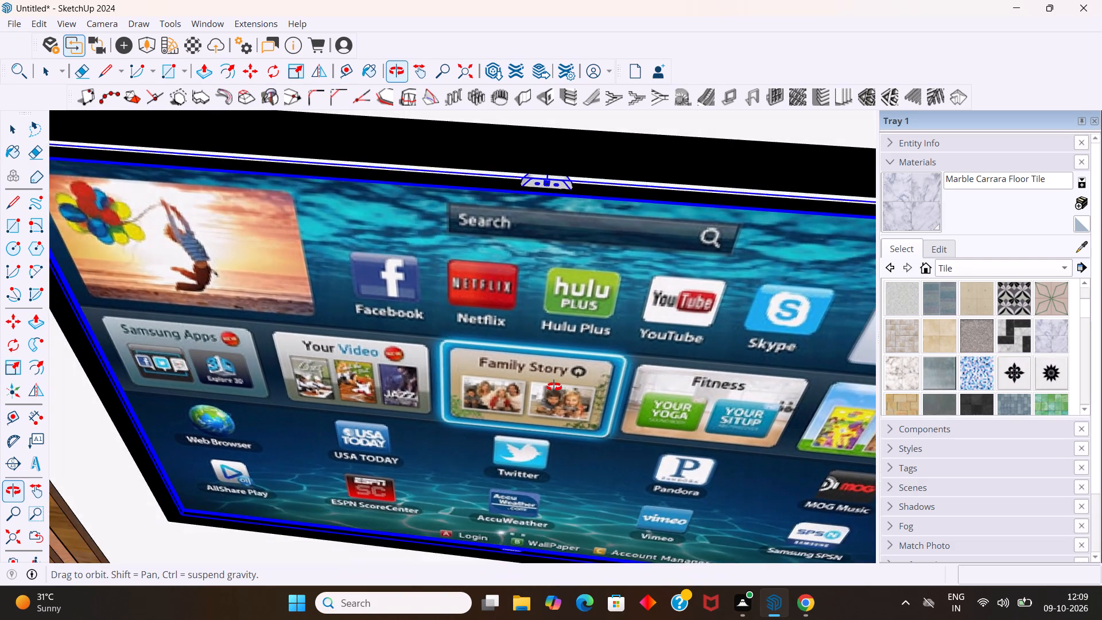
{"action": "middle_click_drag", "start_coordinate": [554, 387], "coordinate": [569, 292]}
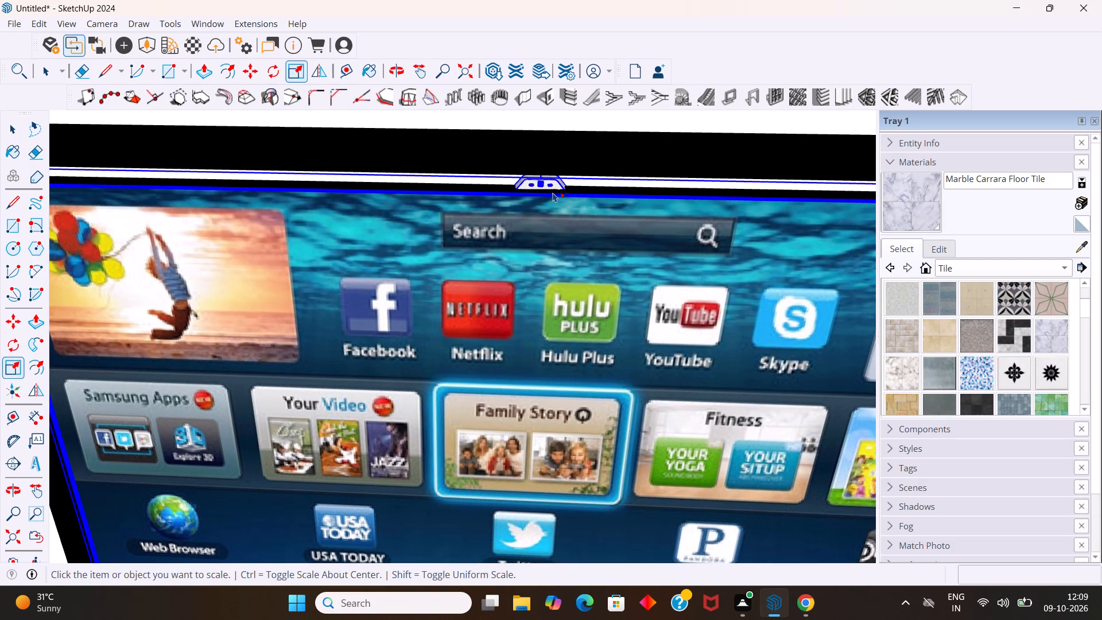
{"action": "left_click_drag", "start_coordinate": [551, 192], "coordinate": [552, 207]}
{"action": "left_click_drag", "start_coordinate": [542, 177], "coordinate": [542, 181]}
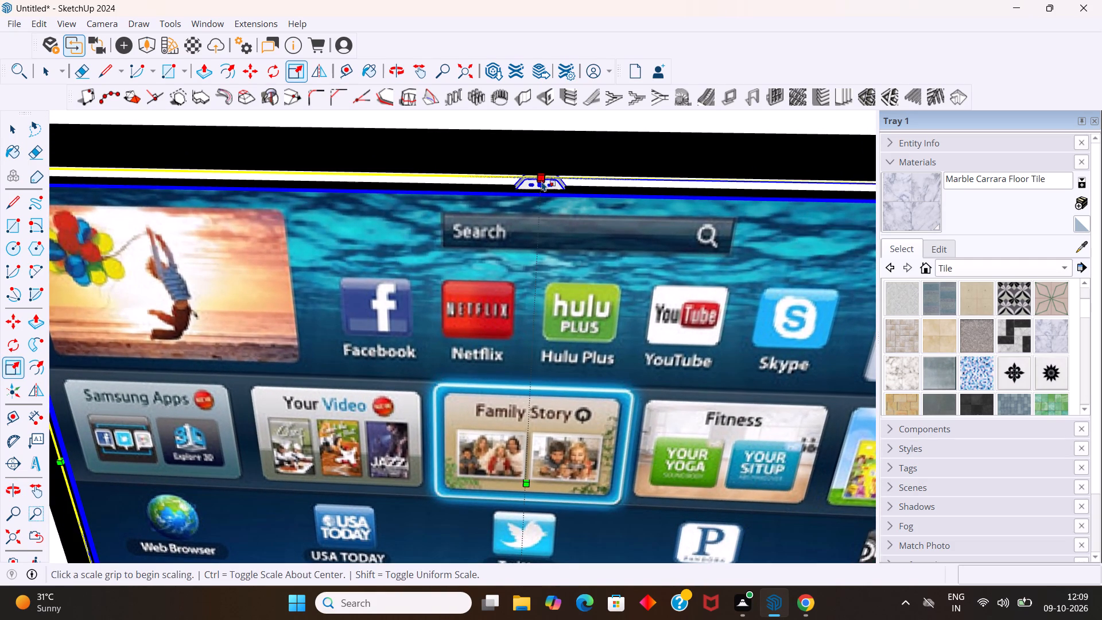
{"action": "left_click_drag", "start_coordinate": [542, 181], "coordinate": [546, 163]}
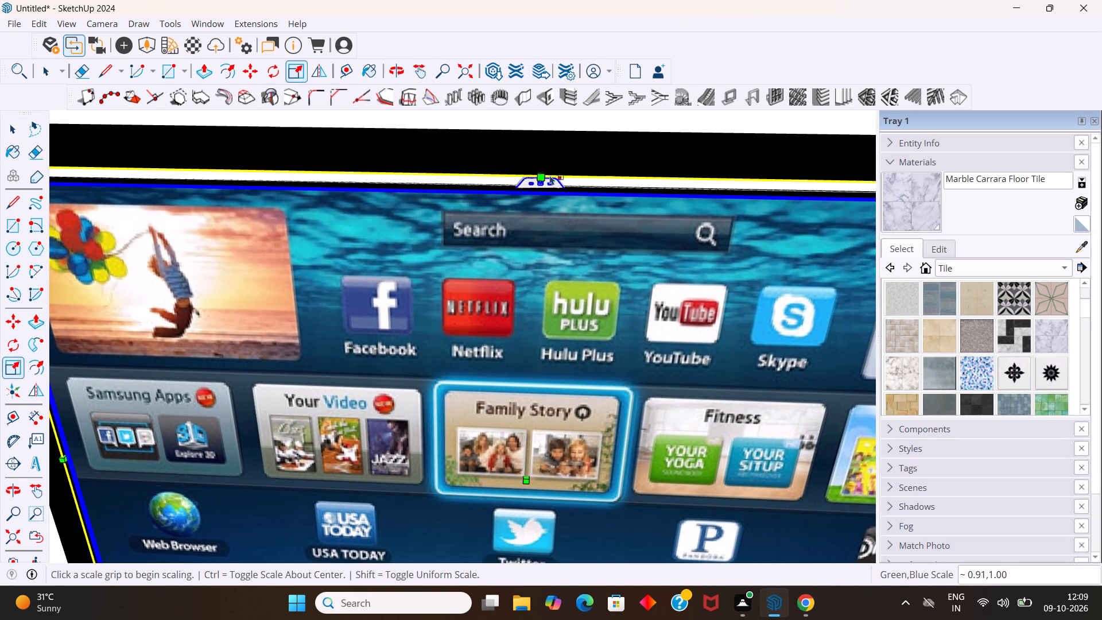
{"action": "key", "text": "space"}
Deselect the TV and examine the fitted TV and the whole TV wall room from the front and from above.
{"action": "scroll", "coordinate": [544, 190], "scroll_direction": "down", "scroll_amount": 10}
{"action": "middle_click_drag", "start_coordinate": [551, 351], "coordinate": [552, 261]}
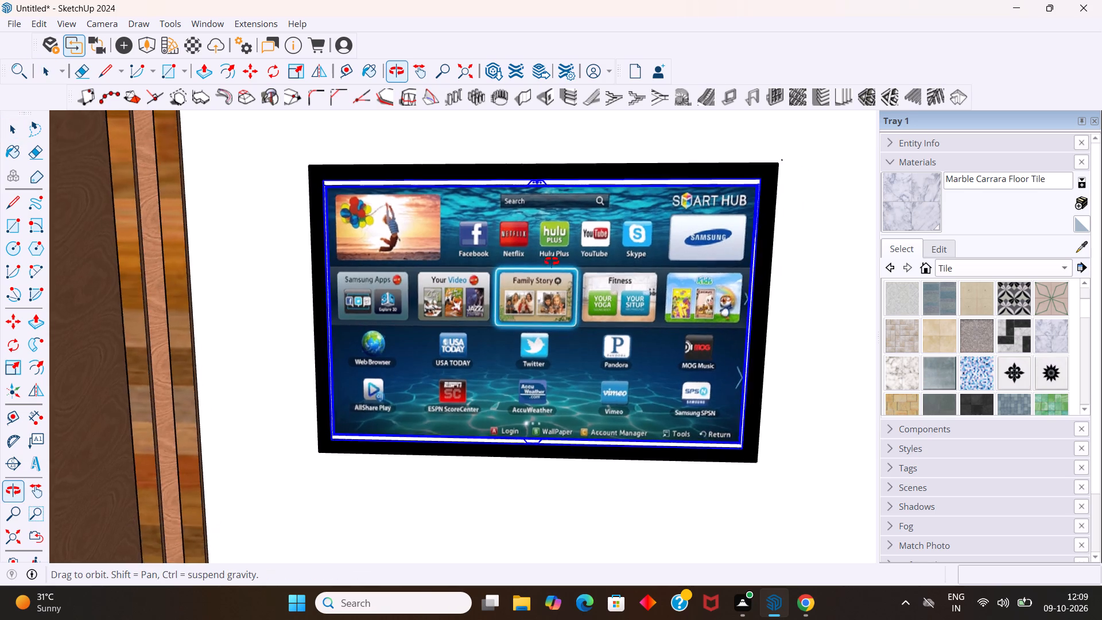
{"action": "middle_click_drag", "start_coordinate": [552, 261], "coordinate": [559, 211]}
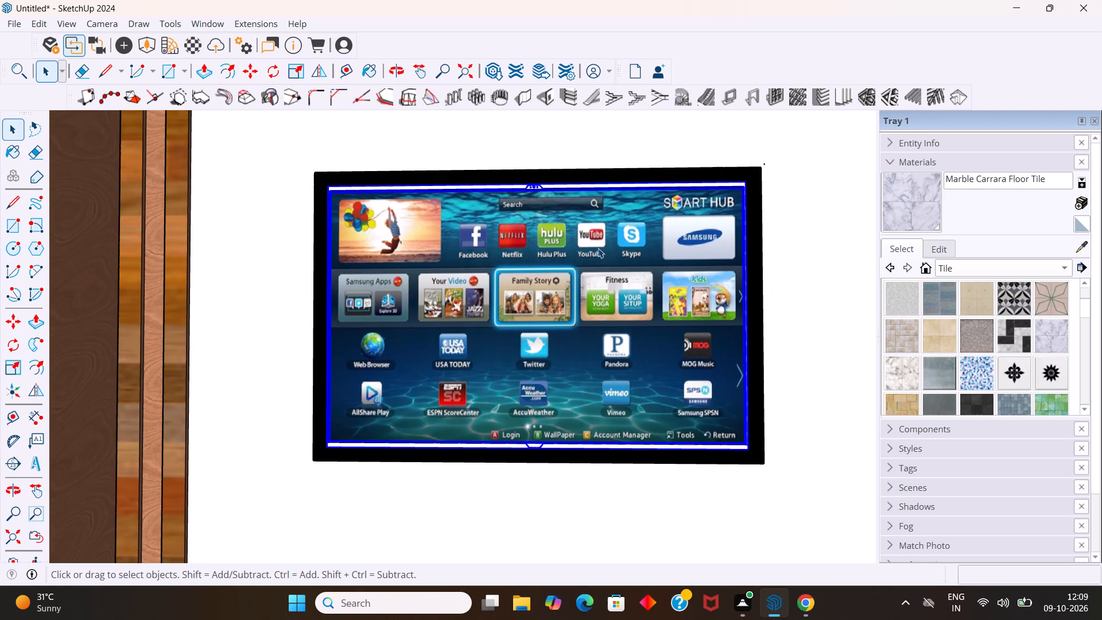
{"action": "scroll", "coordinate": [596, 280], "scroll_direction": "down", "scroll_amount": 7}
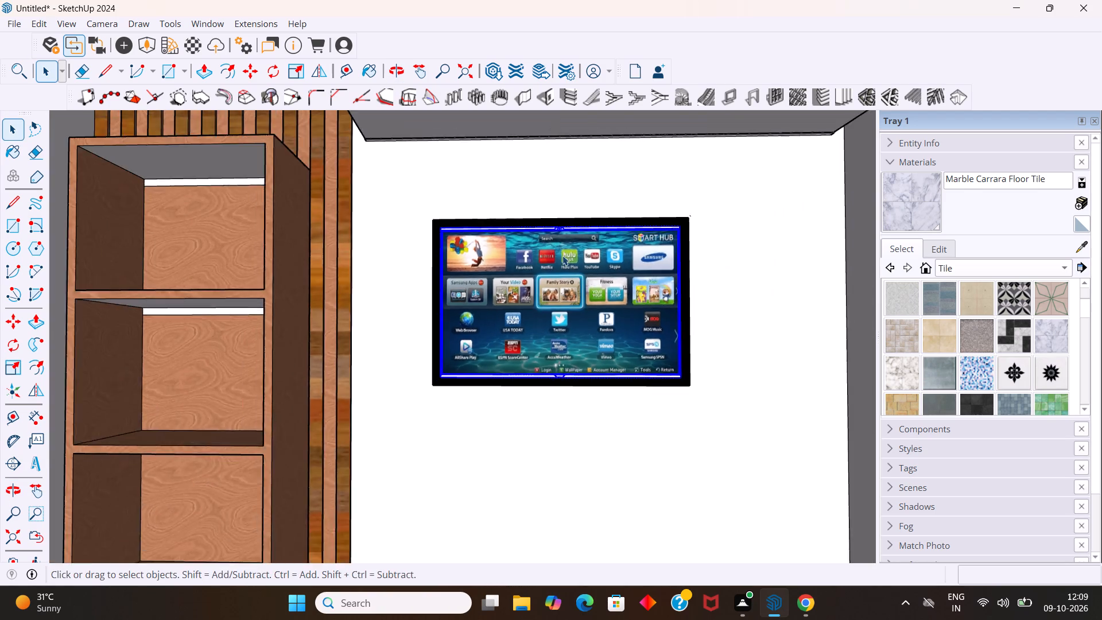
{"action": "scroll", "coordinate": [562, 255], "scroll_direction": "down", "scroll_amount": 15}
{"action": "left_click", "coordinate": [793, 293]}
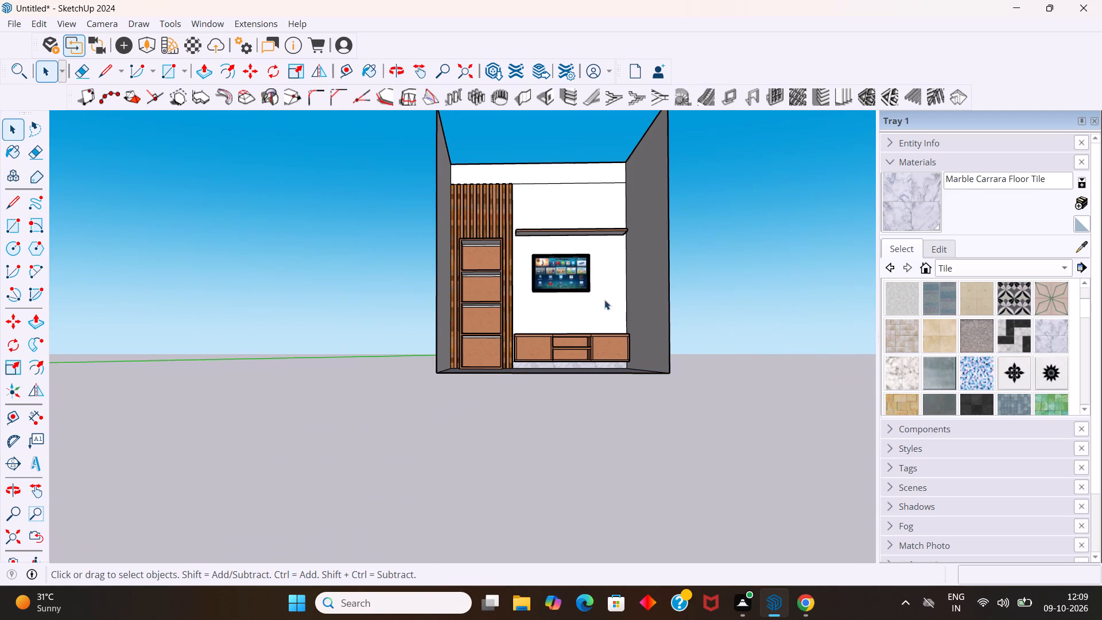
{"action": "scroll", "coordinate": [606, 300], "scroll_direction": "up", "scroll_amount": 6}
{"action": "scroll", "coordinate": [601, 301], "scroll_direction": "down", "scroll_amount": 1}
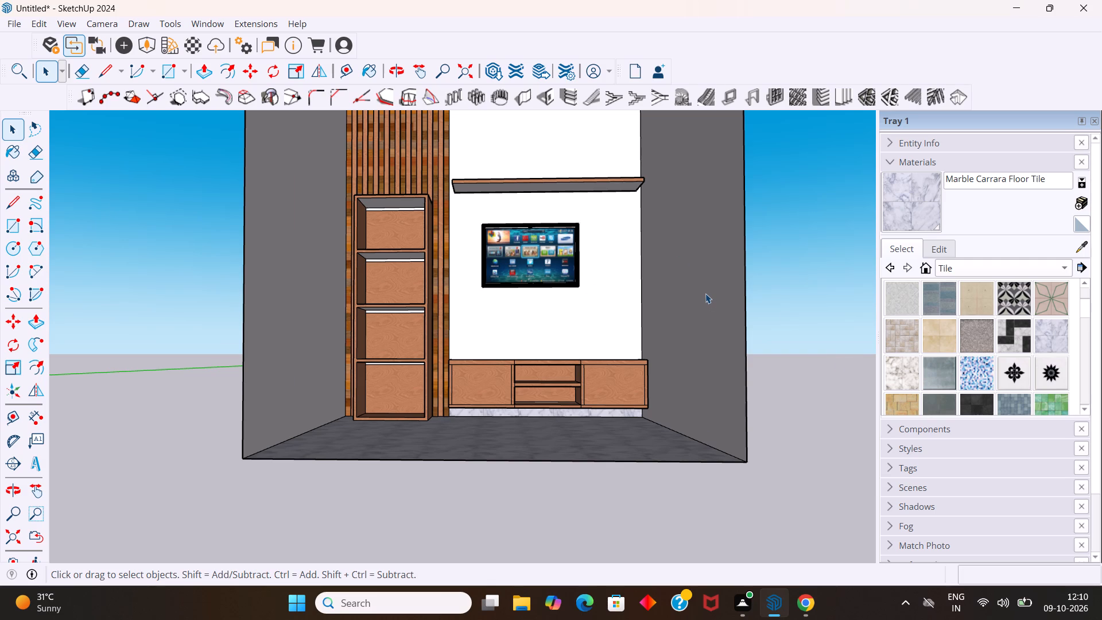
{"action": "scroll", "coordinate": [705, 293], "scroll_direction": "down", "scroll_amount": 4}
{"action": "middle_click_drag", "start_coordinate": [702, 311], "coordinate": [689, 450]}
{"action": "scroll", "coordinate": [672, 437], "scroll_direction": "up", "scroll_amount": 2}
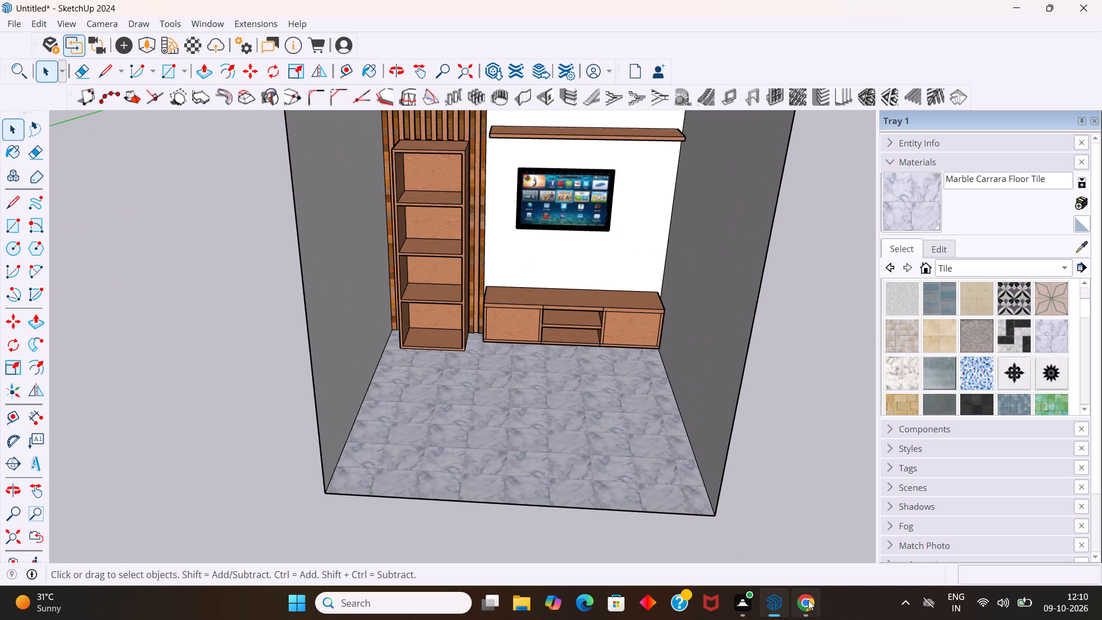
Switch to 3D Warehouse in Chrome and search the models for "hall table".
{"action": "left_click", "coordinate": [804, 600]}
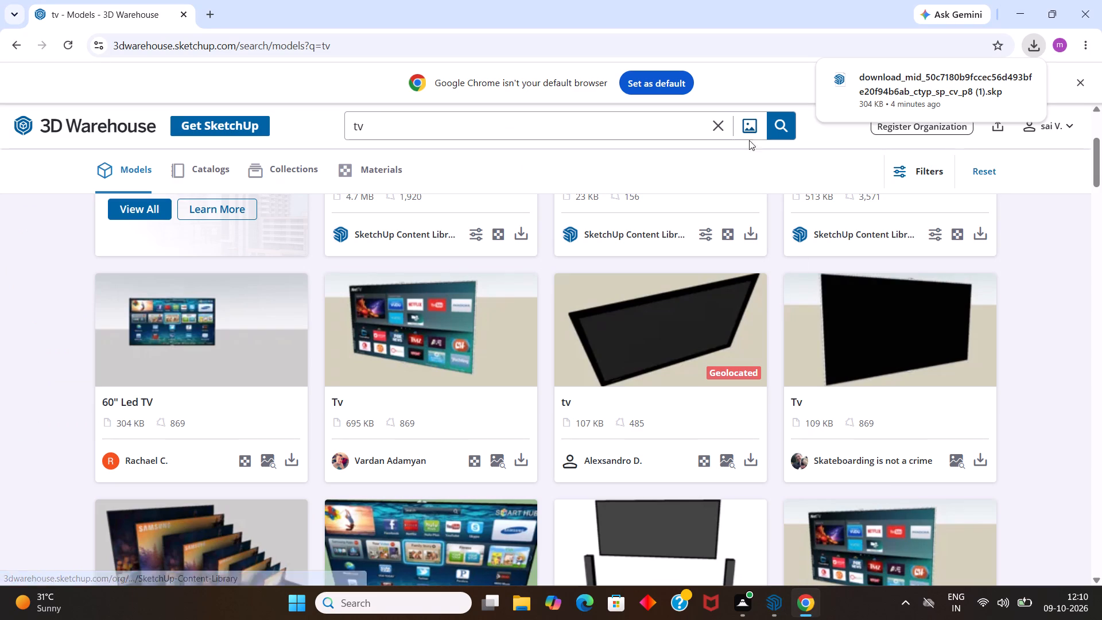
{"action": "left_click", "coordinate": [725, 127]}
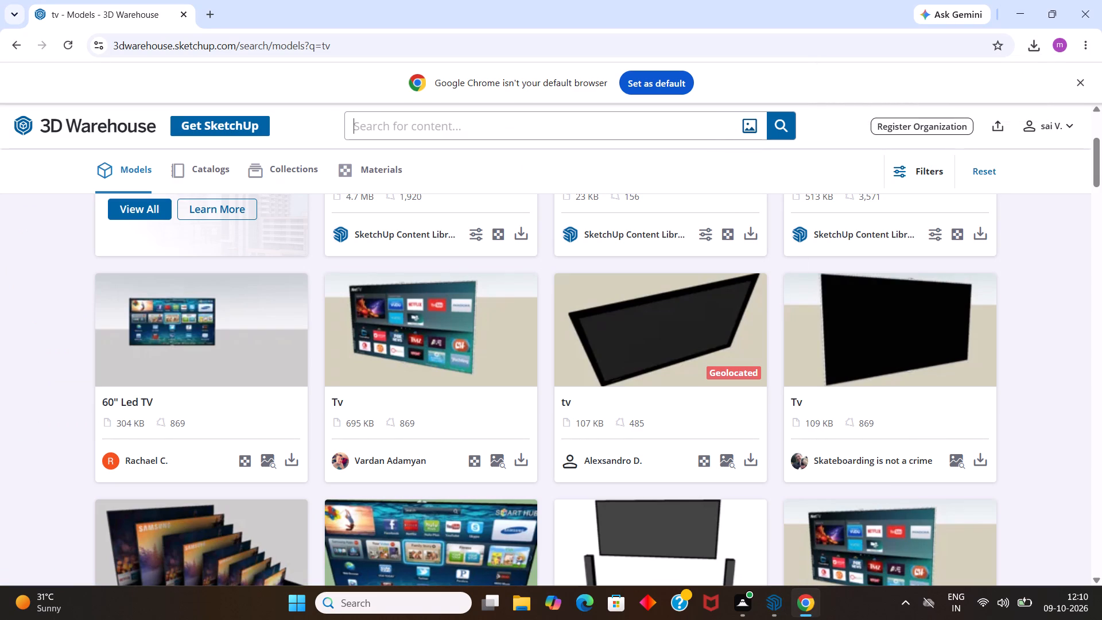
{"action": "type", "text": "ha"}
{"action": "key", "text": "l"}
{"action": "type", "text": "l table"}
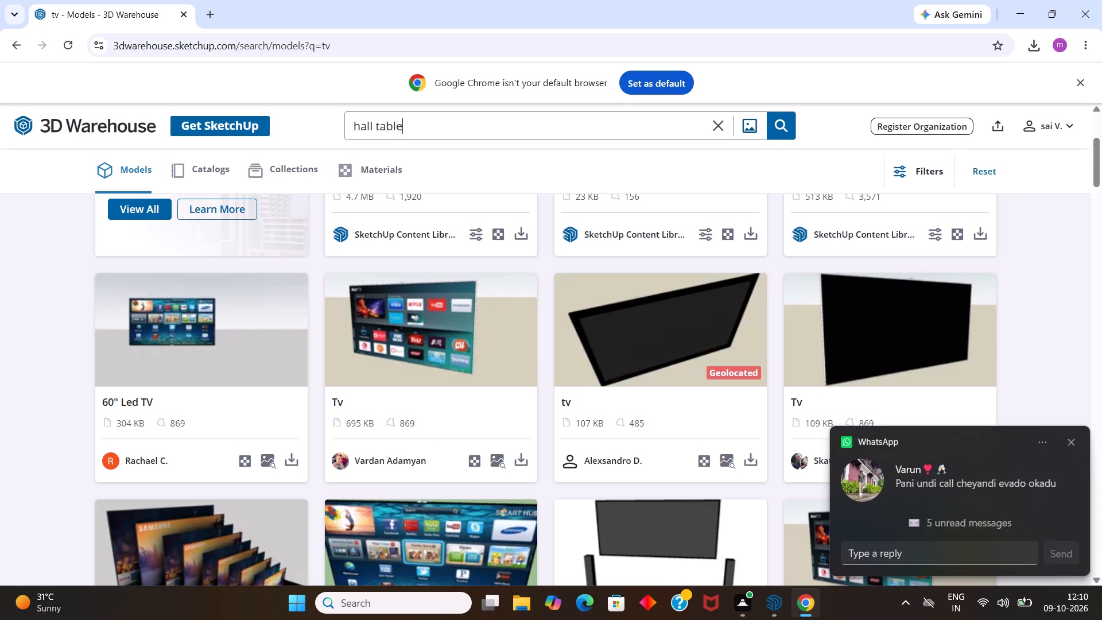
{"action": "key", "text": "Return"}
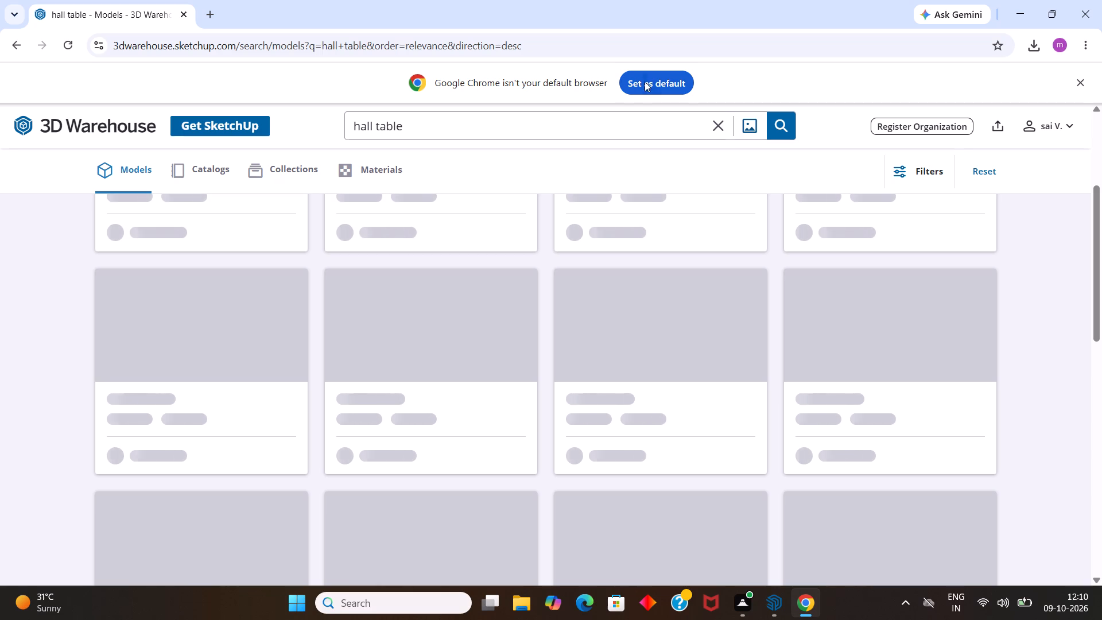
Look through the "hall table" model results for a table that suits the TV wall room.
{"action": "scroll", "coordinate": [637, 327], "scroll_direction": "up", "scroll_amount": 8}
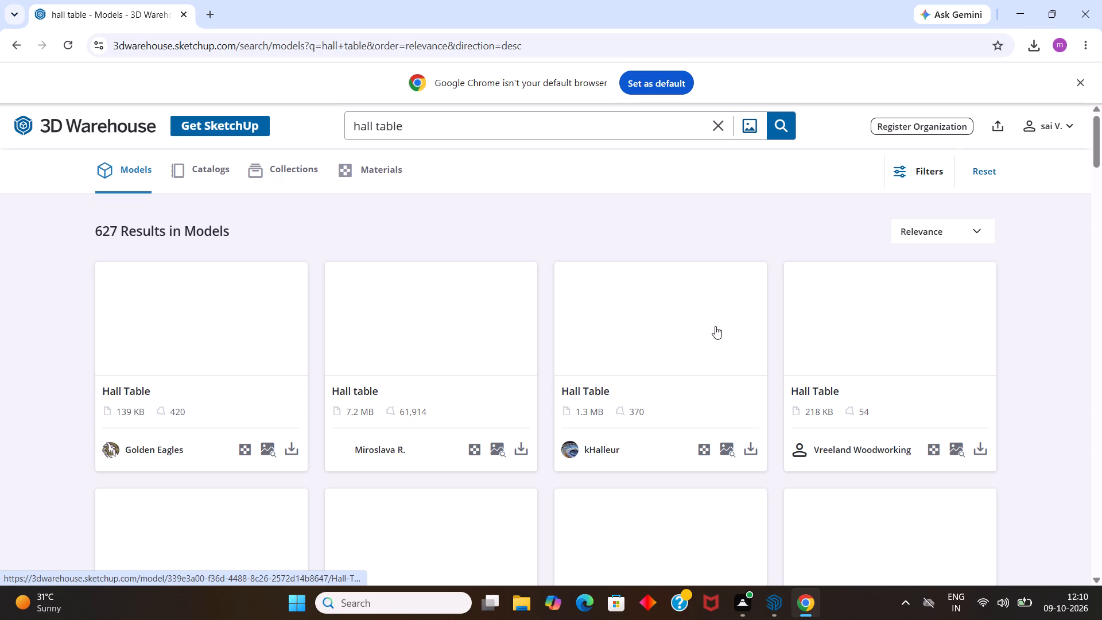
{"action": "scroll", "coordinate": [721, 330], "scroll_direction": "down", "scroll_amount": 3}
{"action": "scroll", "coordinate": [680, 321], "scroll_direction": "up", "scroll_amount": 8}
{"action": "scroll", "coordinate": [551, 311], "scroll_direction": "up", "scroll_amount": 14}
{"action": "scroll", "coordinate": [553, 305], "scroll_direction": "down", "scroll_amount": 3}
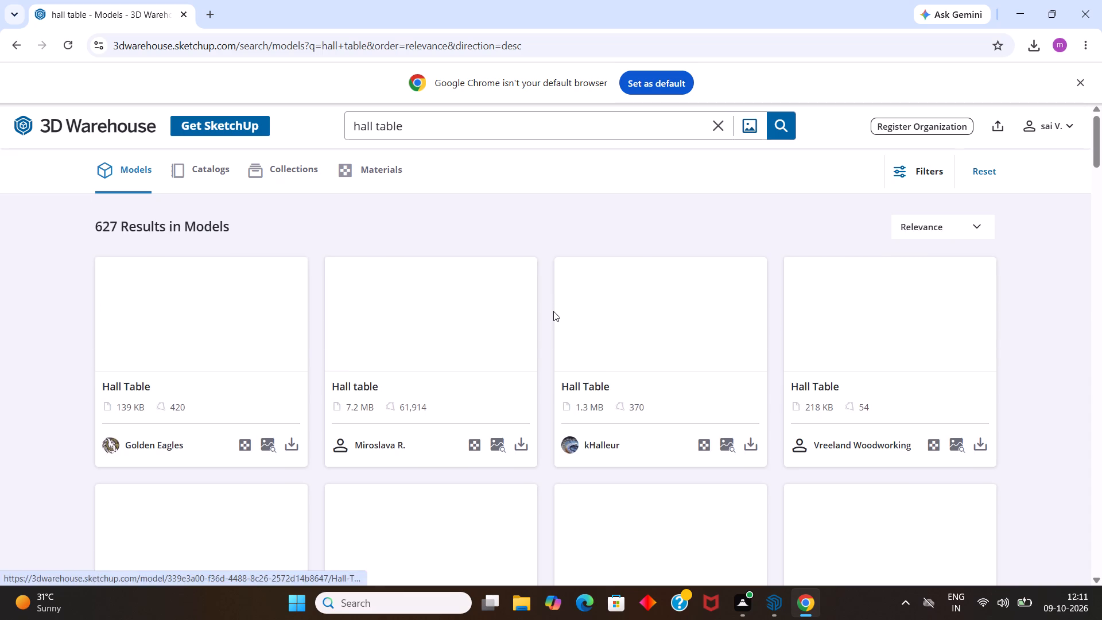
{"action": "scroll", "coordinate": [553, 311], "scroll_direction": "down", "scroll_amount": 15}
{"action": "scroll", "coordinate": [558, 323], "scroll_direction": "up", "scroll_amount": 7}
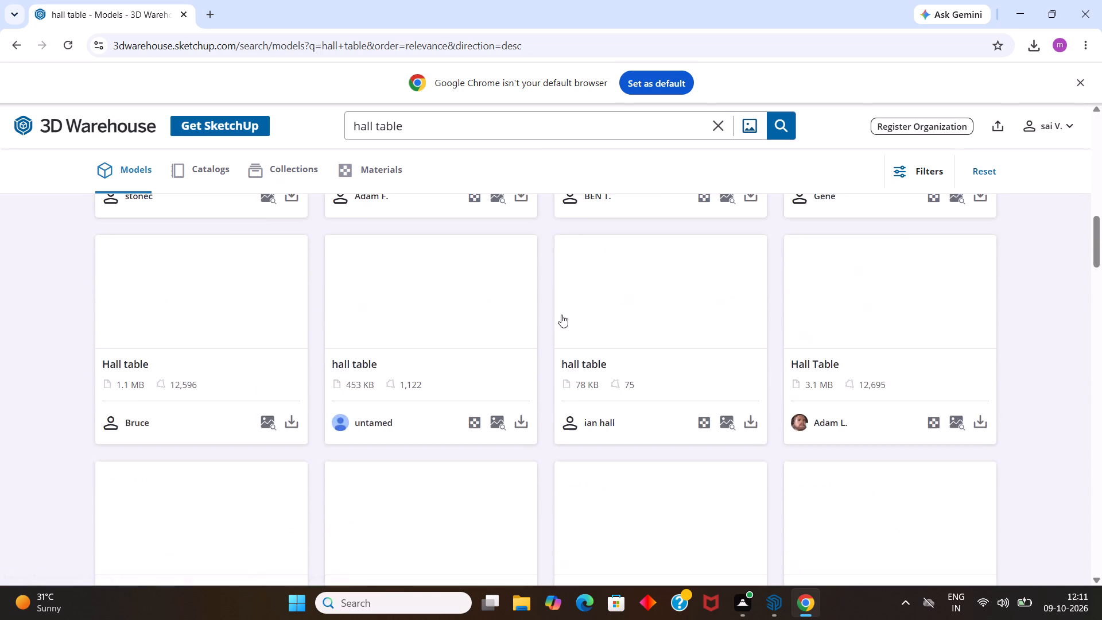
{"action": "scroll", "coordinate": [561, 315], "scroll_direction": "up", "scroll_amount": 16}
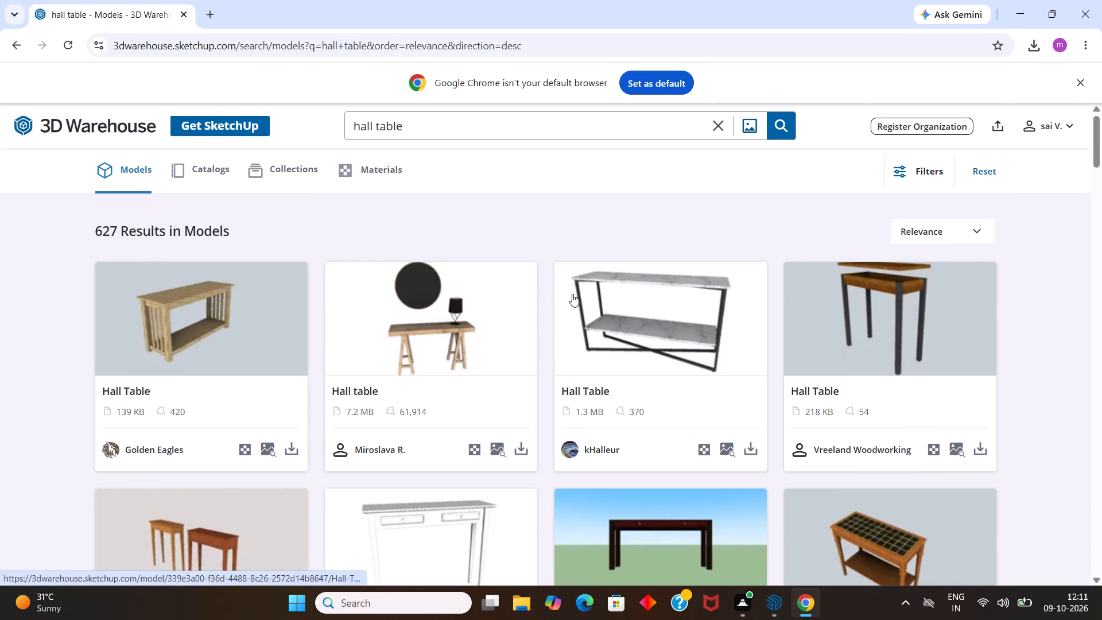
{"action": "scroll", "coordinate": [572, 294], "scroll_direction": "up", "scroll_amount": 2}
{"action": "scroll", "coordinate": [576, 292], "scroll_direction": "down", "scroll_amount": 6}
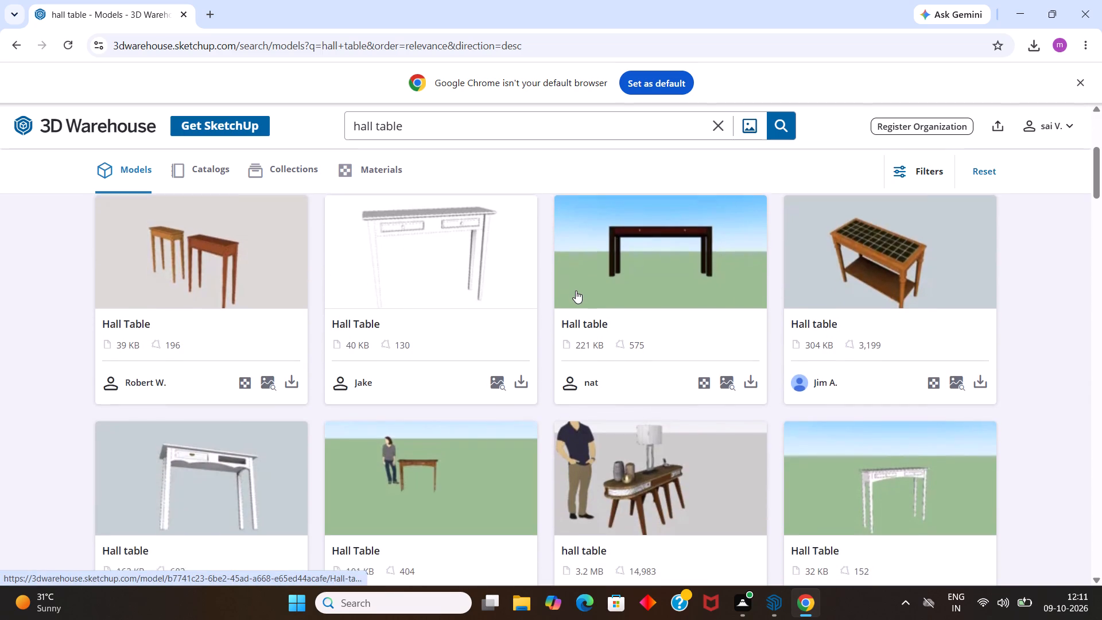
{"action": "scroll", "coordinate": [576, 290], "scroll_direction": "down", "scroll_amount": 7}
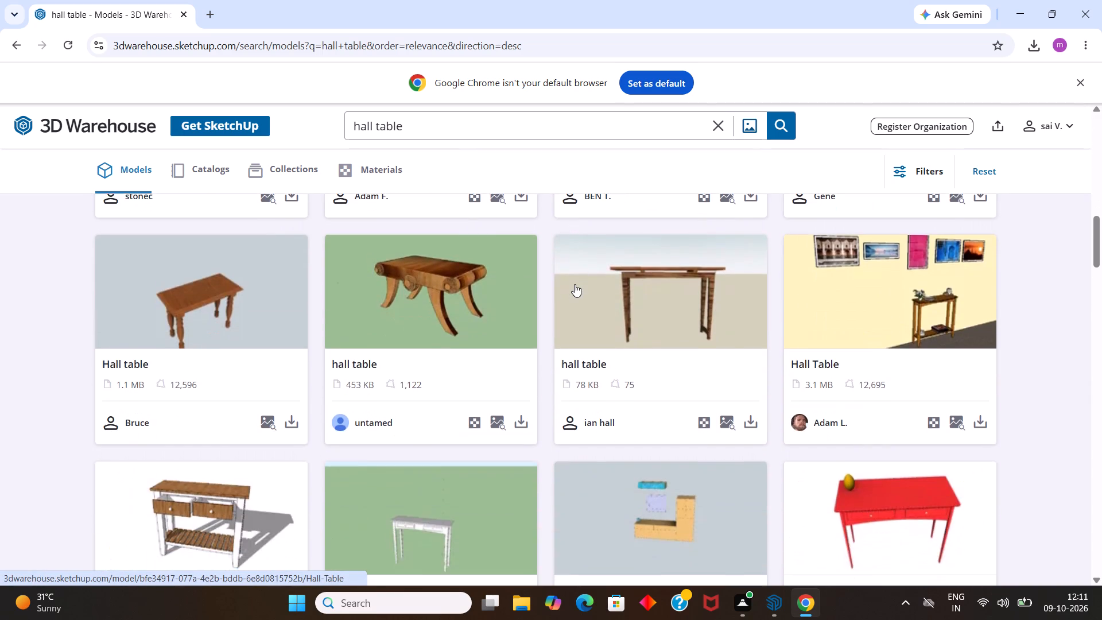
{"action": "scroll", "coordinate": [575, 284], "scroll_direction": "down", "scroll_amount": 11}
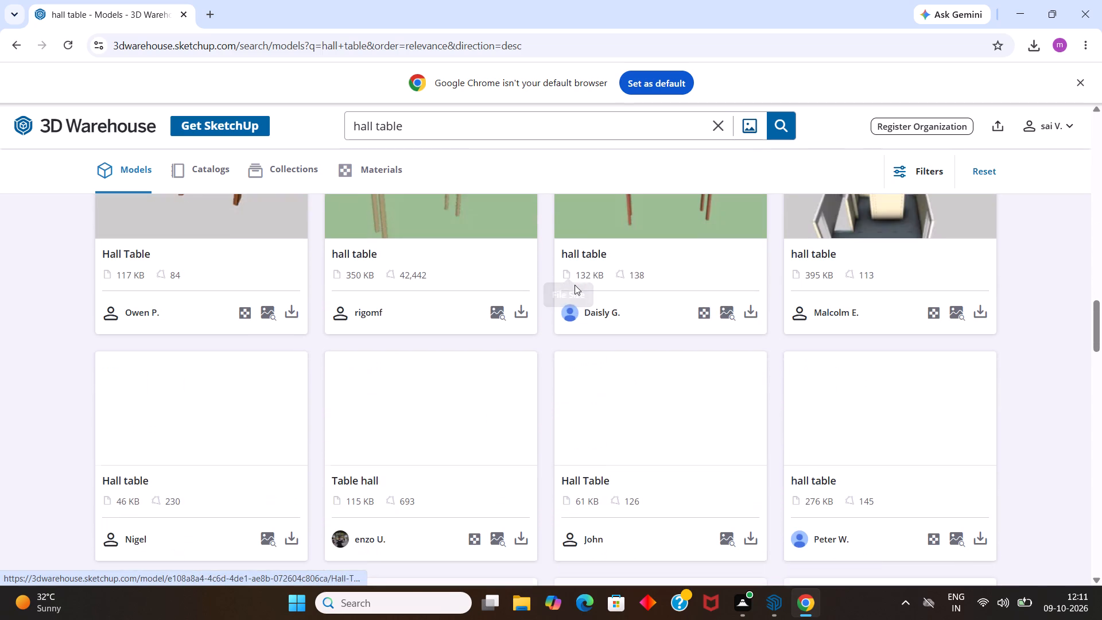
Search the 3D Warehouse models for "hall things".
{"action": "left_click", "coordinate": [422, 124]}
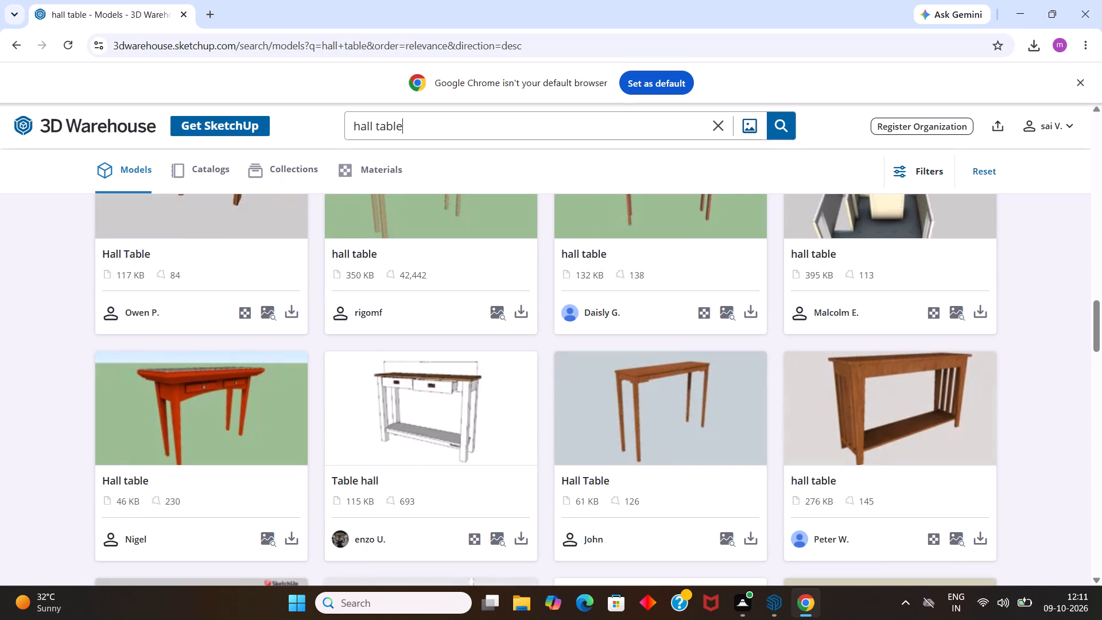
{"action": "key", "text": "BackSpace"}
{"action": "key", "text": "BackSpace"}
{"action": "key", "text": "BackSpace"}
{"action": "key", "text": "BackSpace"}
{"action": "type", "text": "hings"}
{"action": "key", "text": "Return"}
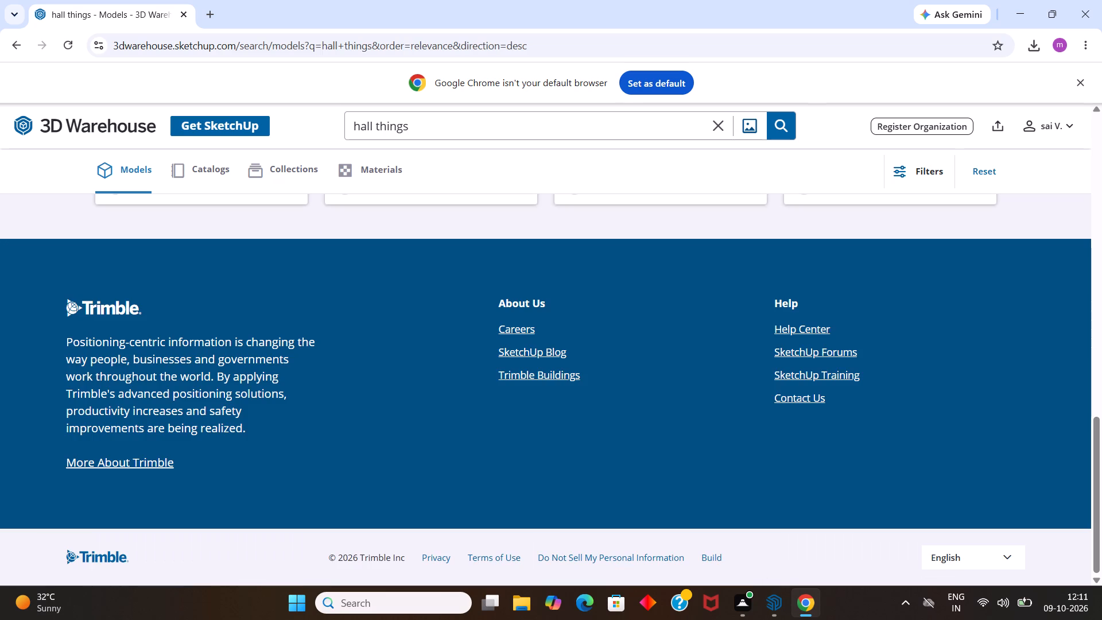
Look through the "hall things" model results for furniture that suits the TV wall room.
{"action": "scroll", "coordinate": [538, 274], "scroll_direction": "up", "scroll_amount": 13}
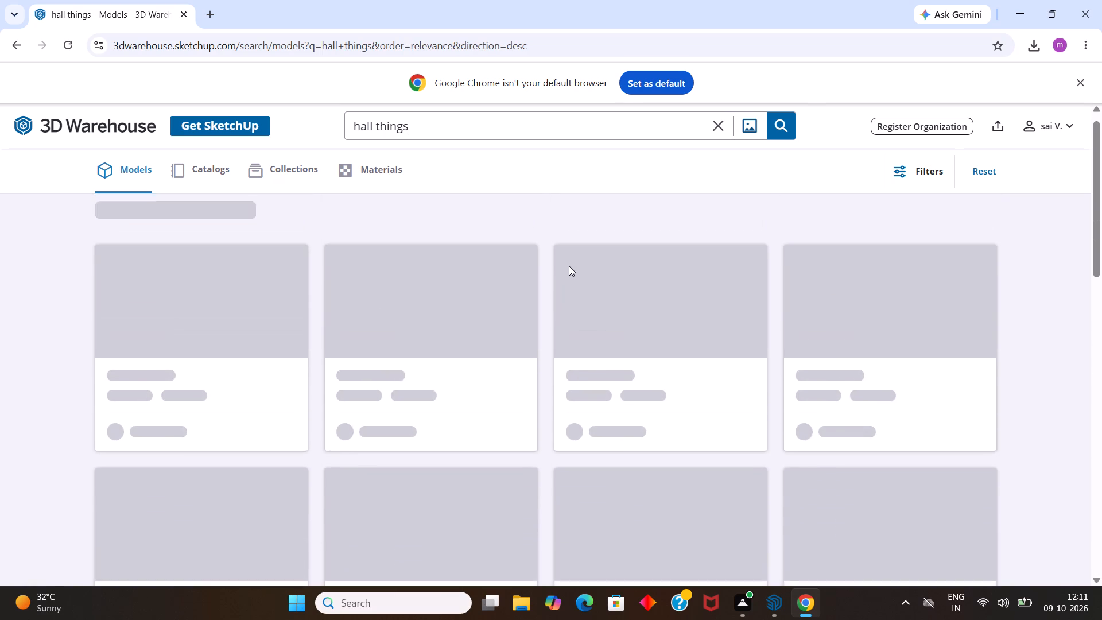
{"action": "scroll", "coordinate": [569, 266], "scroll_direction": "up", "scroll_amount": 4}
{"action": "scroll", "coordinate": [579, 289], "scroll_direction": "down", "scroll_amount": 3}
{"action": "scroll", "coordinate": [587, 293], "scroll_direction": "up", "scroll_amount": 5}
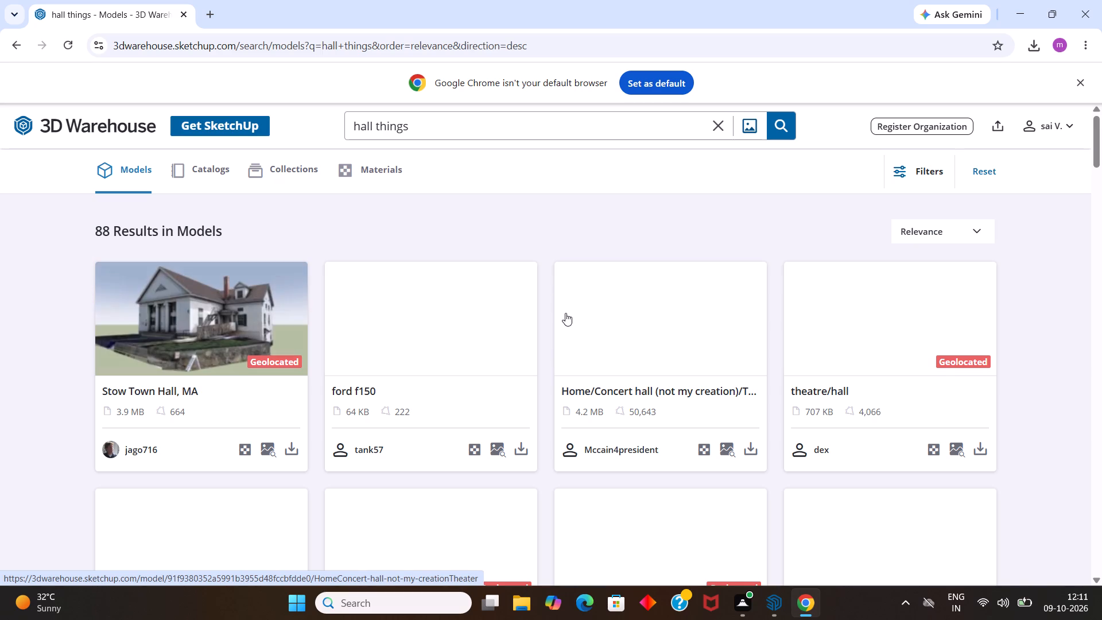
{"action": "scroll", "coordinate": [527, 309], "scroll_direction": "down", "scroll_amount": 2}
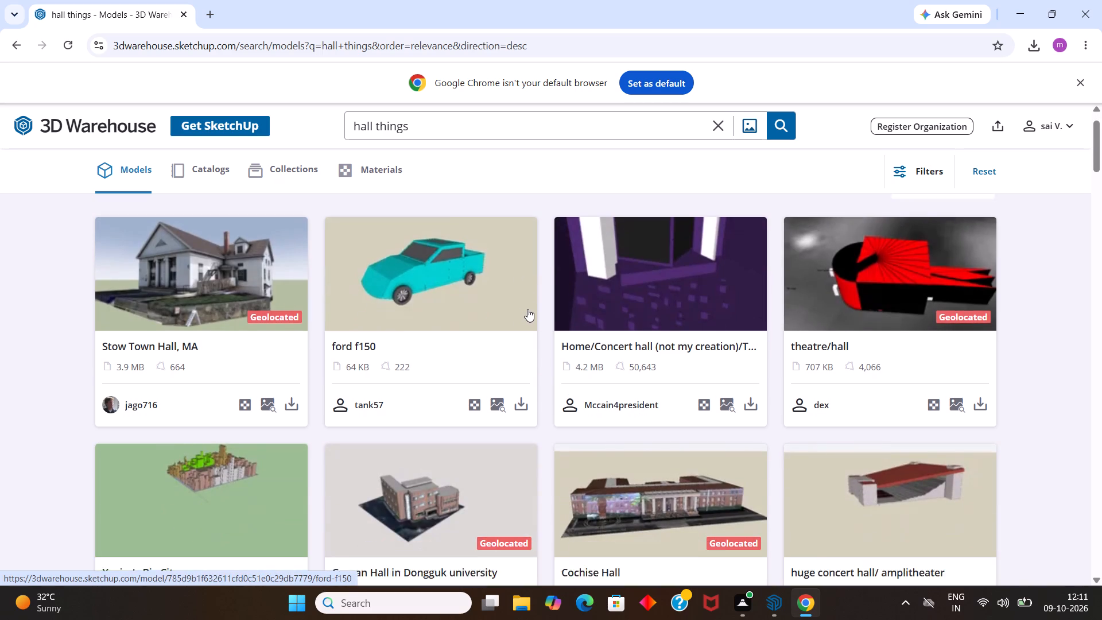
{"action": "scroll", "coordinate": [527, 309], "scroll_direction": "down", "scroll_amount": 6}
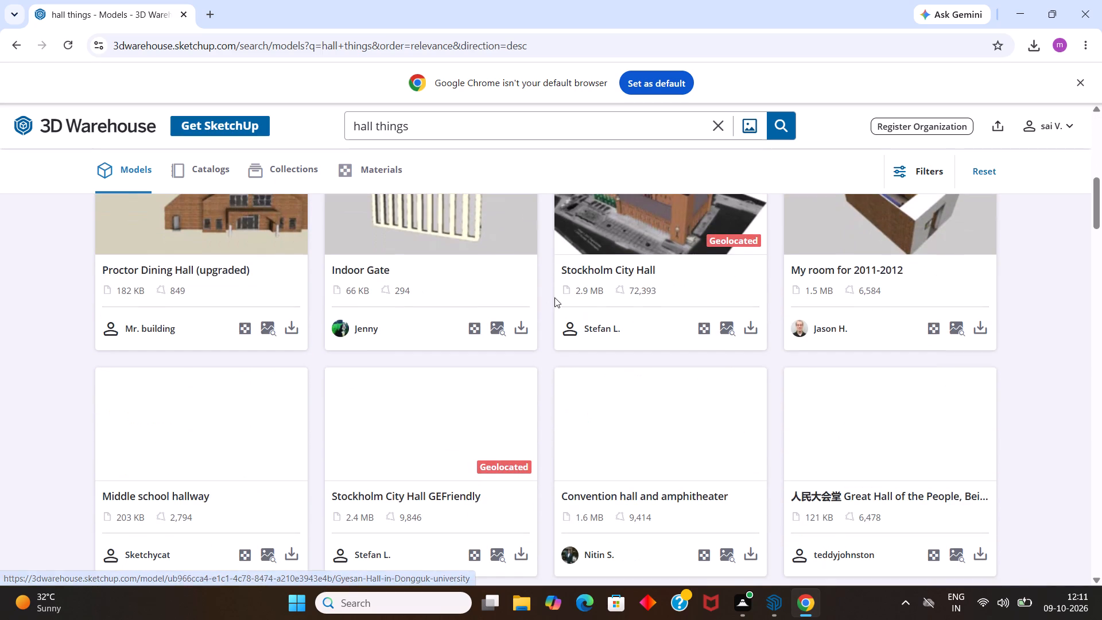
{"action": "scroll", "coordinate": [558, 296], "scroll_direction": "down", "scroll_amount": 4}
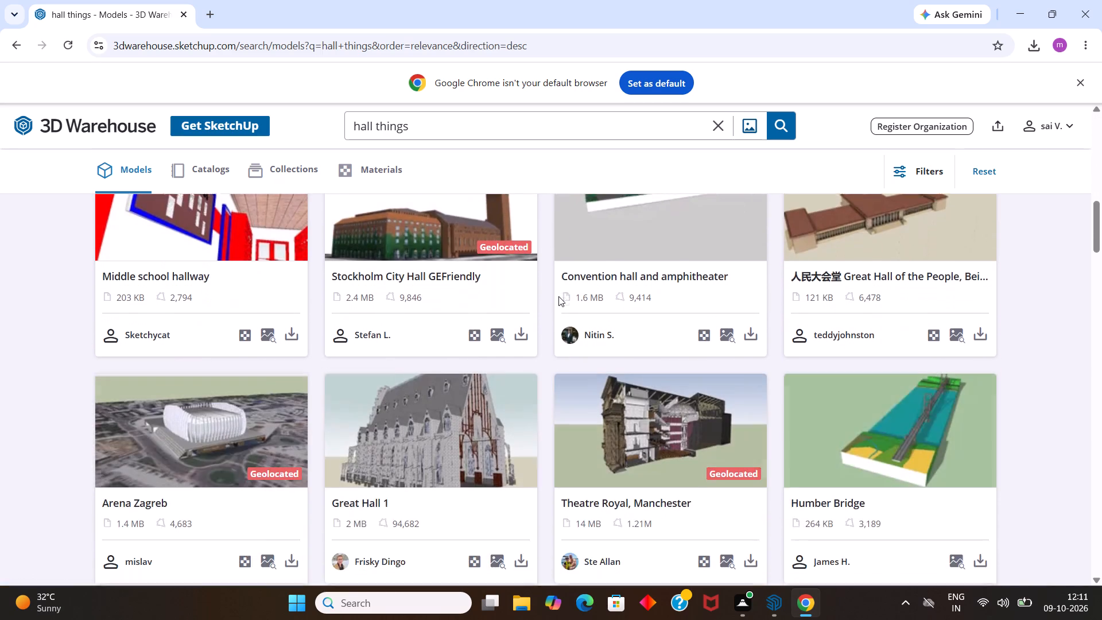
{"action": "scroll", "coordinate": [558, 296], "scroll_direction": "down", "scroll_amount": 4}
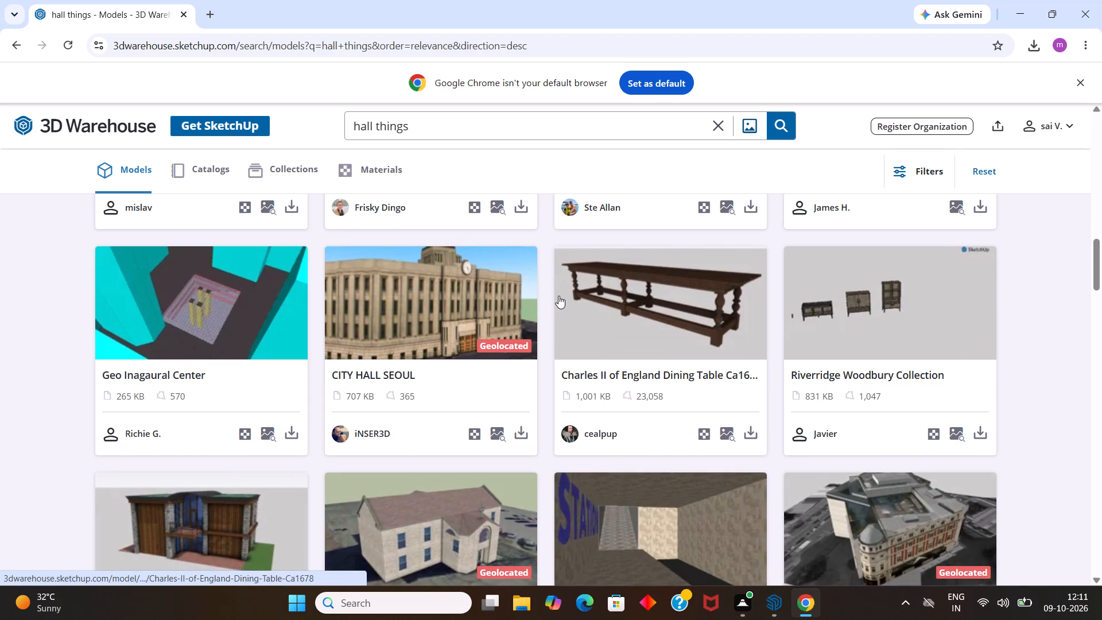
{"action": "scroll", "coordinate": [558, 296], "scroll_direction": "down", "scroll_amount": 7}
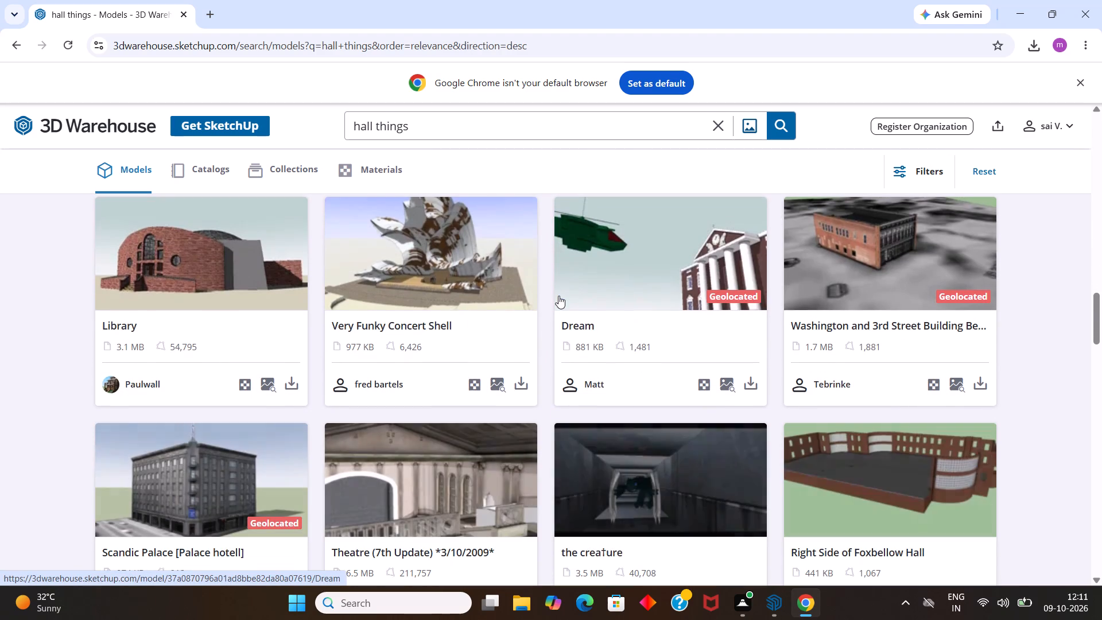
{"action": "scroll", "coordinate": [561, 292], "scroll_direction": "down", "scroll_amount": 3}
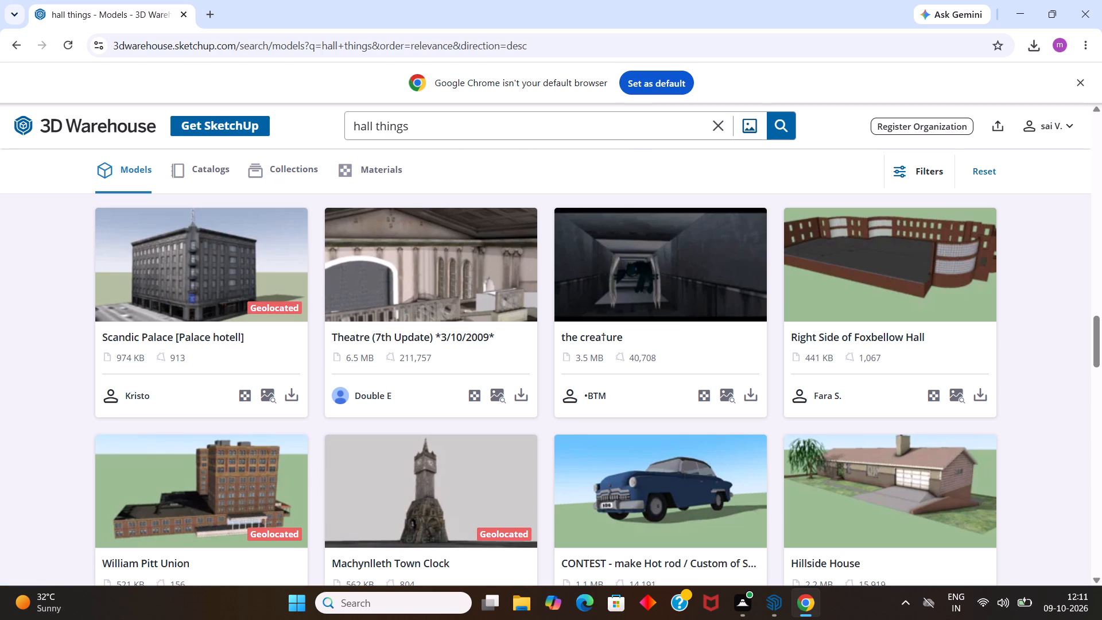
Search the 3D Warehouse models for "round table".
{"action": "left_click", "coordinate": [721, 128]}
{"action": "type", "text": "round table"}
{"action": "key", "text": "Return"}
Look through the "round table" model results for a table that suits the TV wall room.
{"action": "scroll", "coordinate": [726, 222], "scroll_direction": "up", "scroll_amount": 4}
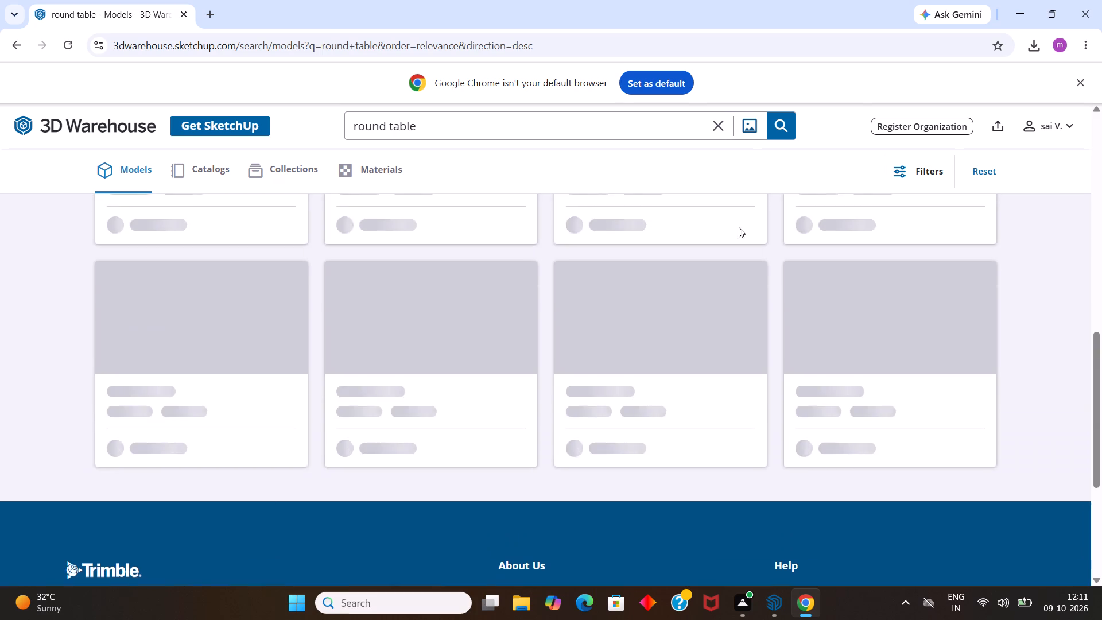
{"action": "scroll", "coordinate": [739, 227], "scroll_direction": "up", "scroll_amount": 14}
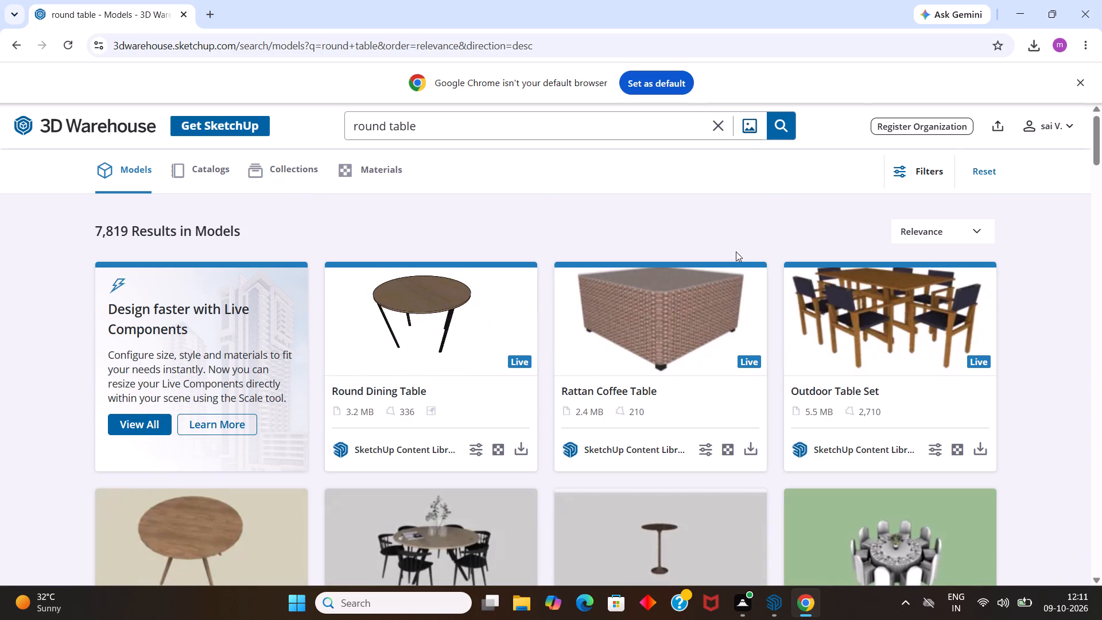
{"action": "scroll", "coordinate": [738, 256], "scroll_direction": "down", "scroll_amount": 2}
{"action": "scroll", "coordinate": [696, 332], "scroll_direction": "down", "scroll_amount": 2}
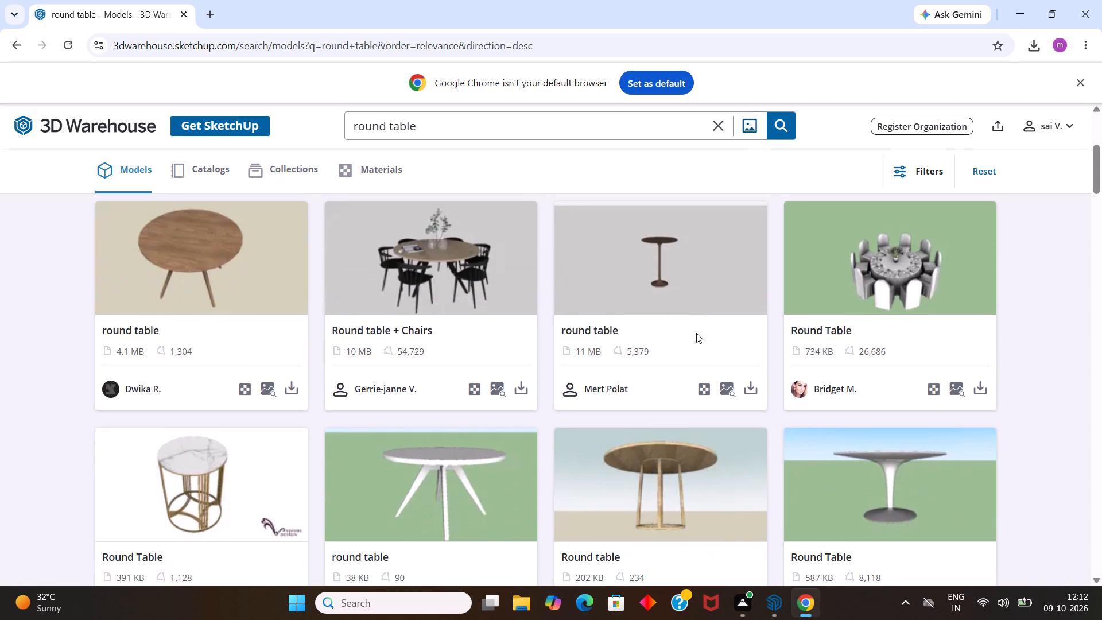
{"action": "scroll", "coordinate": [696, 333], "scroll_direction": "down", "scroll_amount": 5}
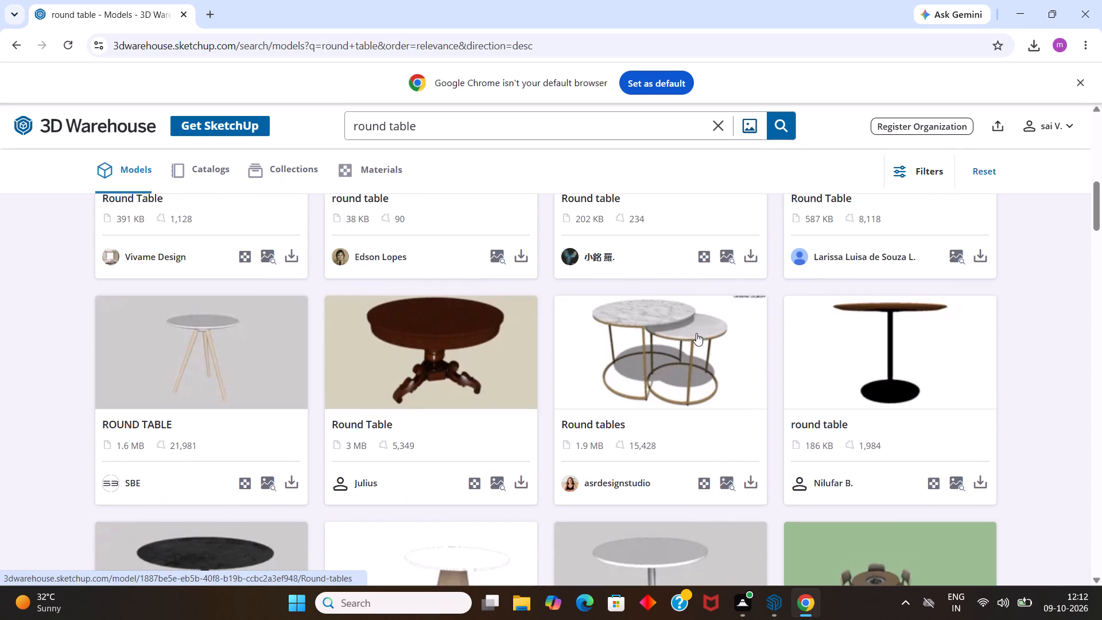
{"action": "scroll", "coordinate": [696, 333], "scroll_direction": "down", "scroll_amount": 8}
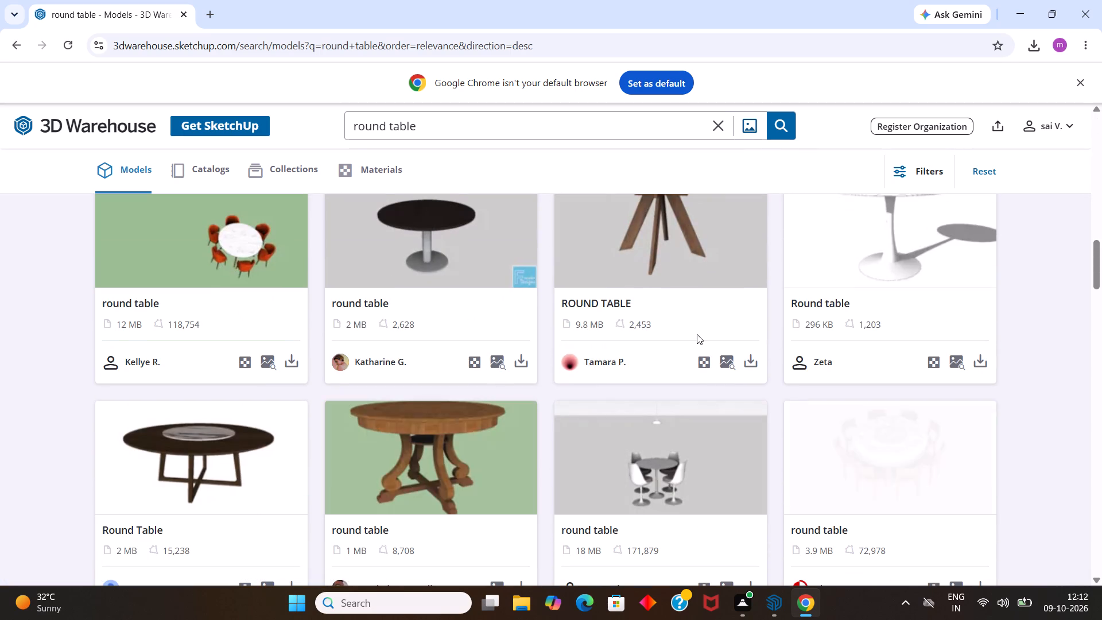
{"action": "scroll", "coordinate": [699, 343], "scroll_direction": "down", "scroll_amount": 5}
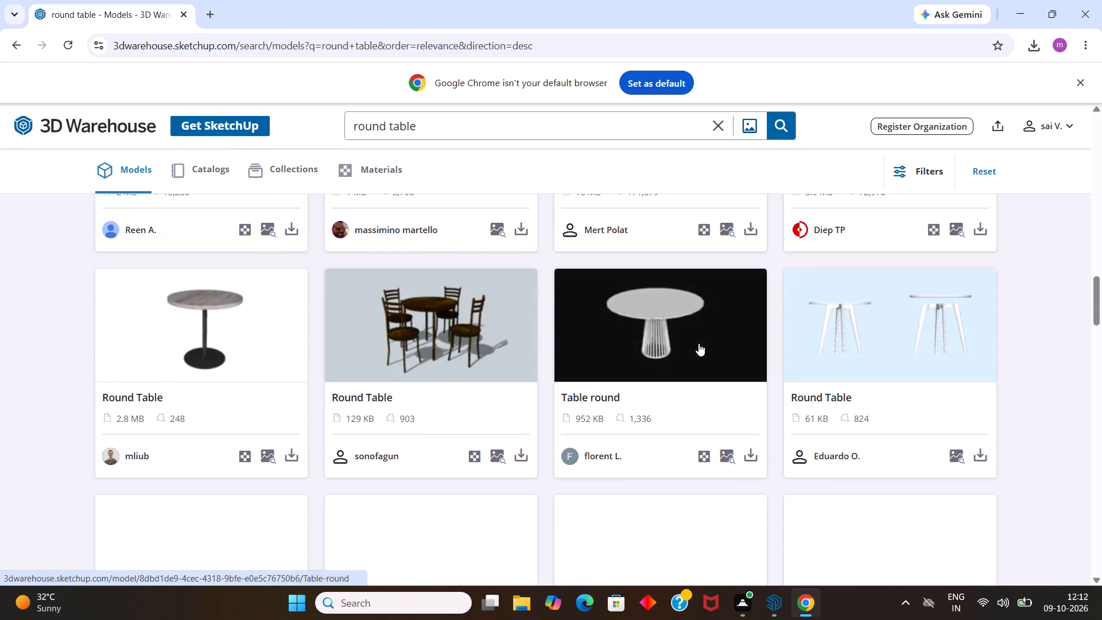
{"action": "scroll", "coordinate": [697, 344], "scroll_direction": "down", "scroll_amount": 3}
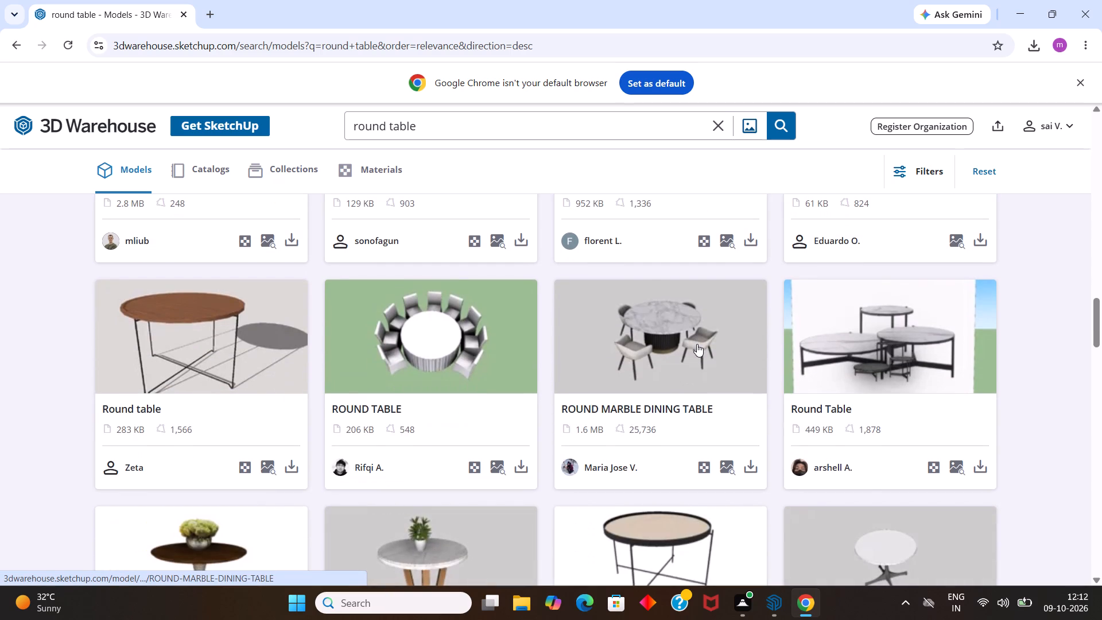
{"action": "scroll", "coordinate": [697, 344], "scroll_direction": "down", "scroll_amount": 3}
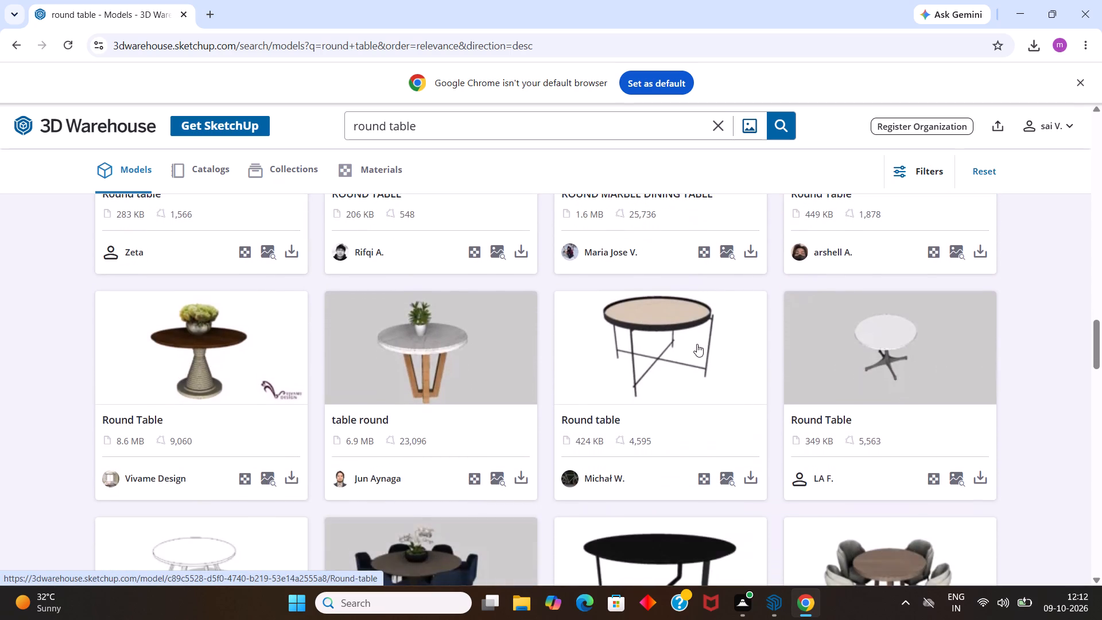
{"action": "scroll", "coordinate": [697, 344], "scroll_direction": "down", "scroll_amount": 6}
{"action": "scroll", "coordinate": [697, 344], "scroll_direction": "up", "scroll_amount": 3}
{"action": "scroll", "coordinate": [697, 344], "scroll_direction": "down", "scroll_amount": 3}
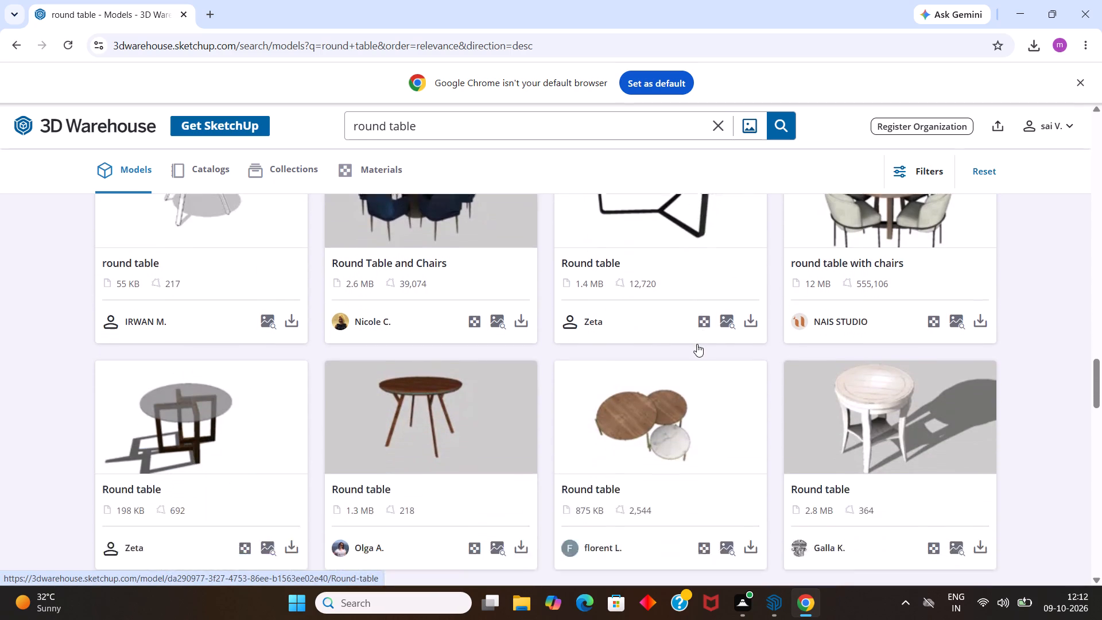
{"action": "scroll", "coordinate": [697, 344], "scroll_direction": "down", "scroll_amount": 6}
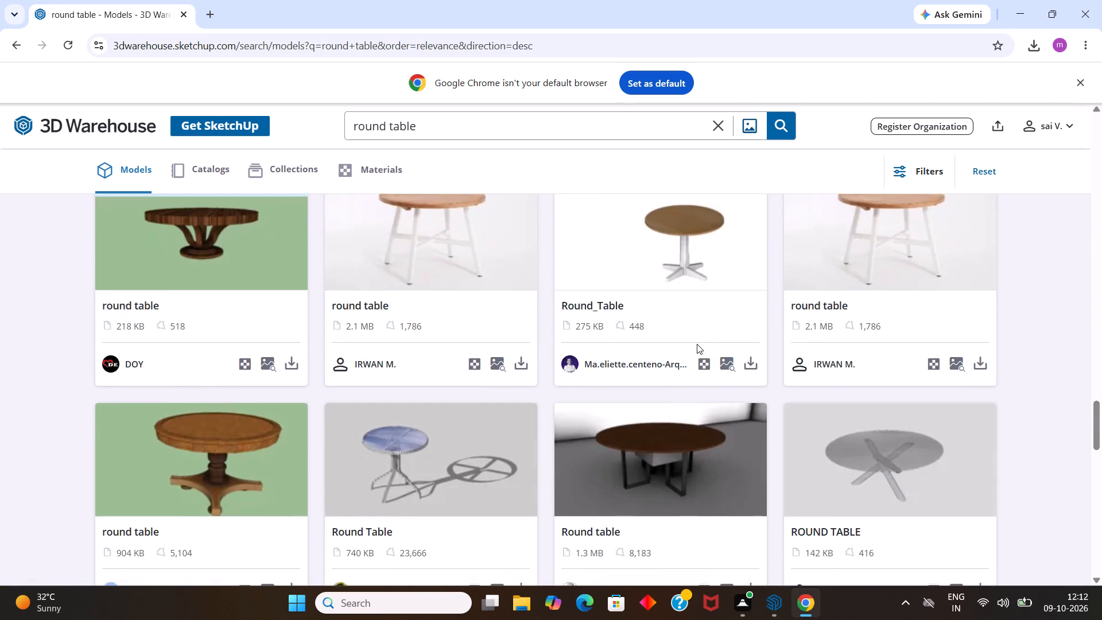
{"action": "scroll", "coordinate": [697, 342], "scroll_direction": "down", "scroll_amount": 6}
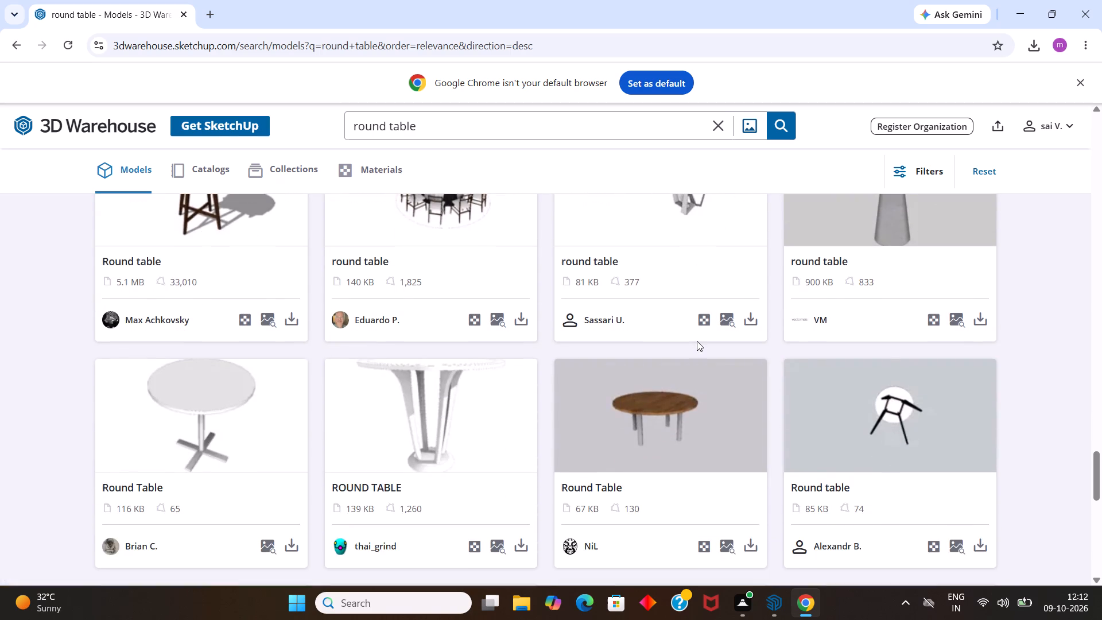
{"action": "scroll", "coordinate": [697, 339], "scroll_direction": "down", "scroll_amount": 8}
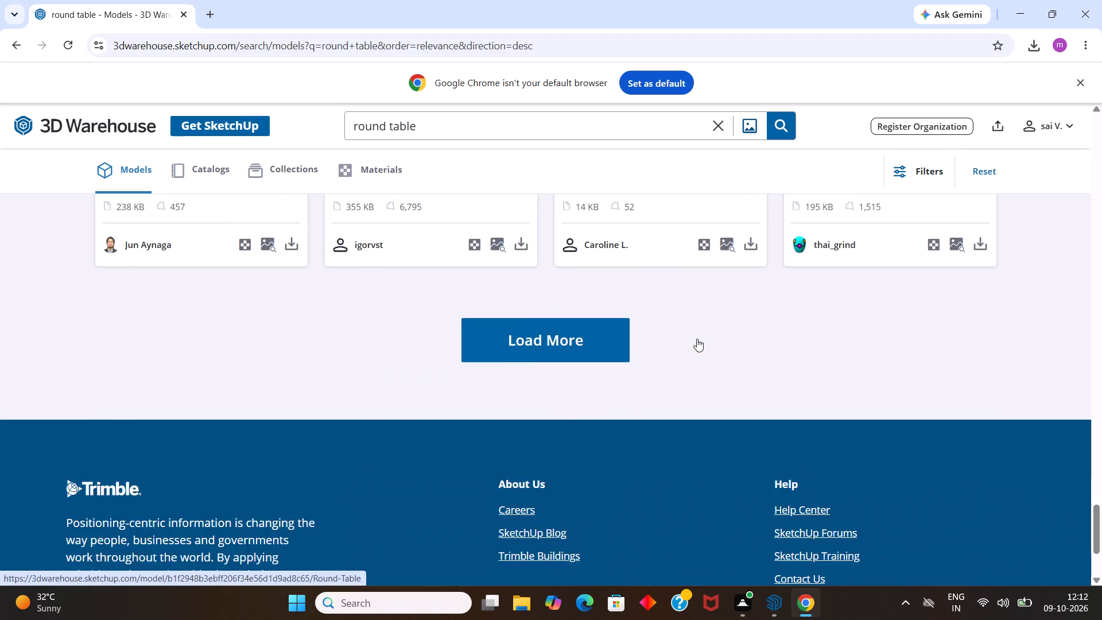
{"action": "scroll", "coordinate": [697, 339], "scroll_direction": "down", "scroll_amount": 1}
{"action": "scroll", "coordinate": [697, 339], "scroll_direction": "up", "scroll_amount": 18}
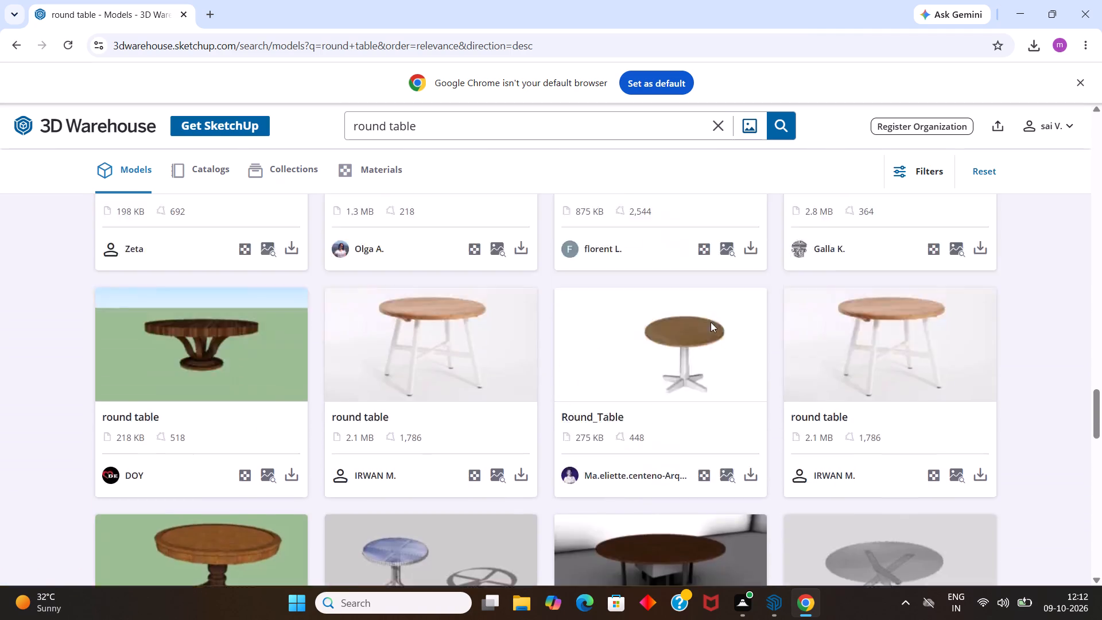
{"action": "scroll", "coordinate": [711, 322], "scroll_direction": "up", "scroll_amount": 20}
{"action": "scroll", "coordinate": [711, 322], "scroll_direction": "up", "scroll_amount": 7}
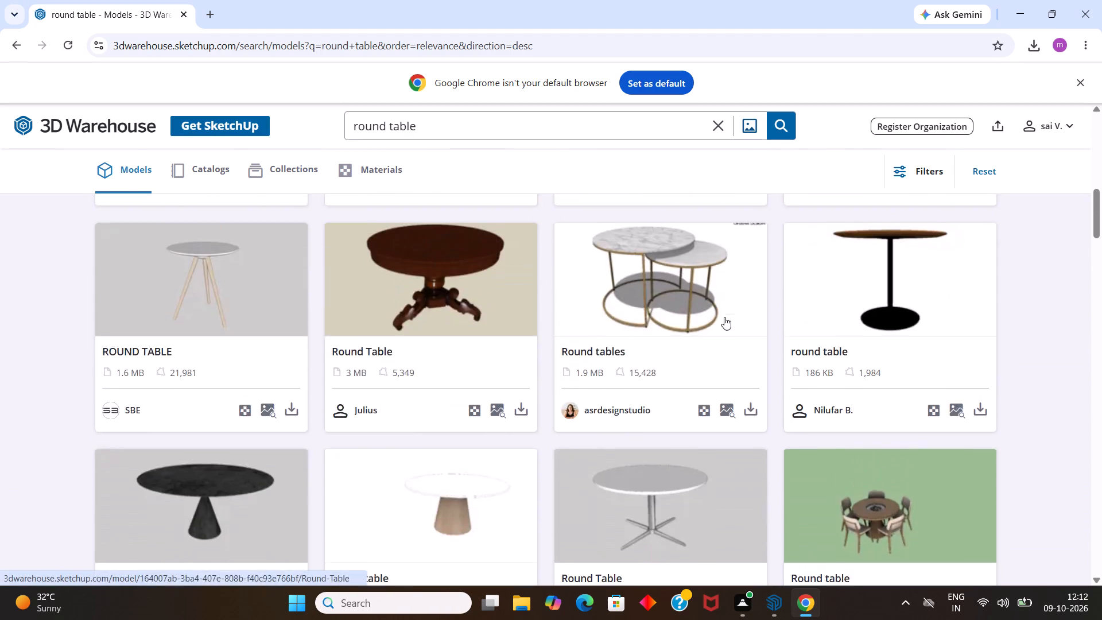
{"action": "scroll", "coordinate": [724, 317], "scroll_direction": "up", "scroll_amount": 14}
{"action": "scroll", "coordinate": [729, 314], "scroll_direction": "down", "scroll_amount": 3}
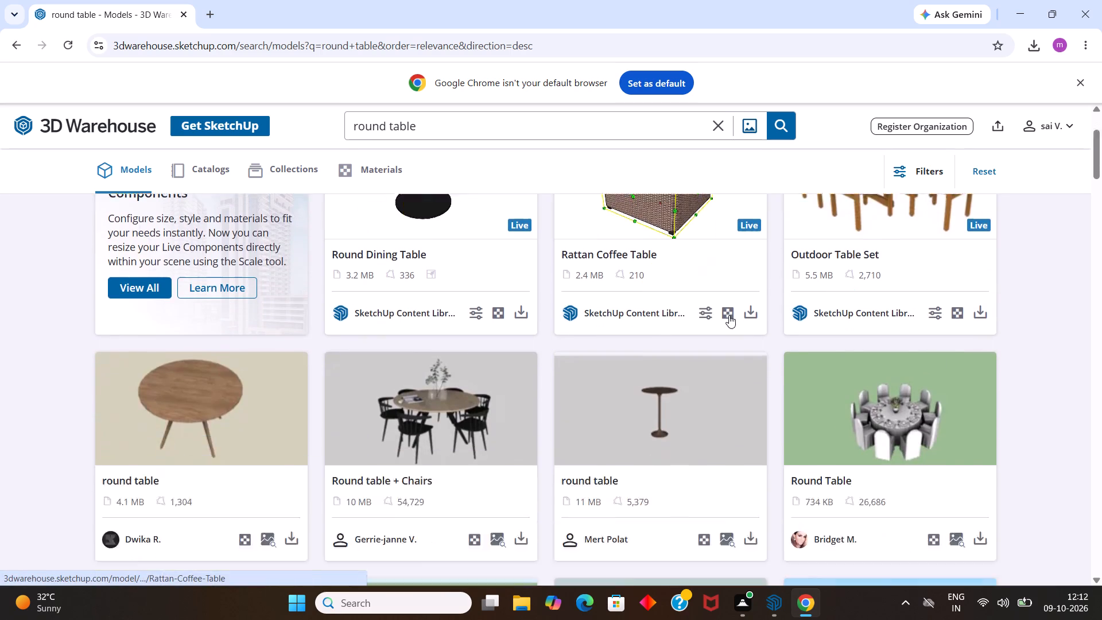
{"action": "scroll", "coordinate": [729, 317], "scroll_direction": "down", "scroll_amount": 4}
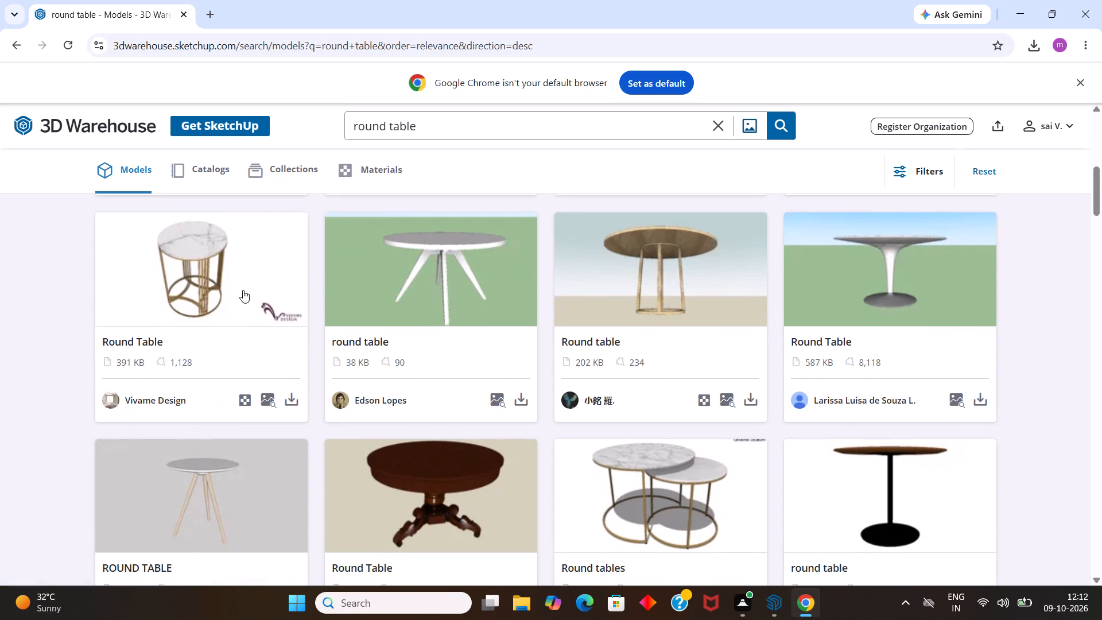
Download the marble-topped Round Table by Vivame Design as a SketchUp file, skipping the subscription offer.
{"action": "left_click", "coordinate": [292, 393]}
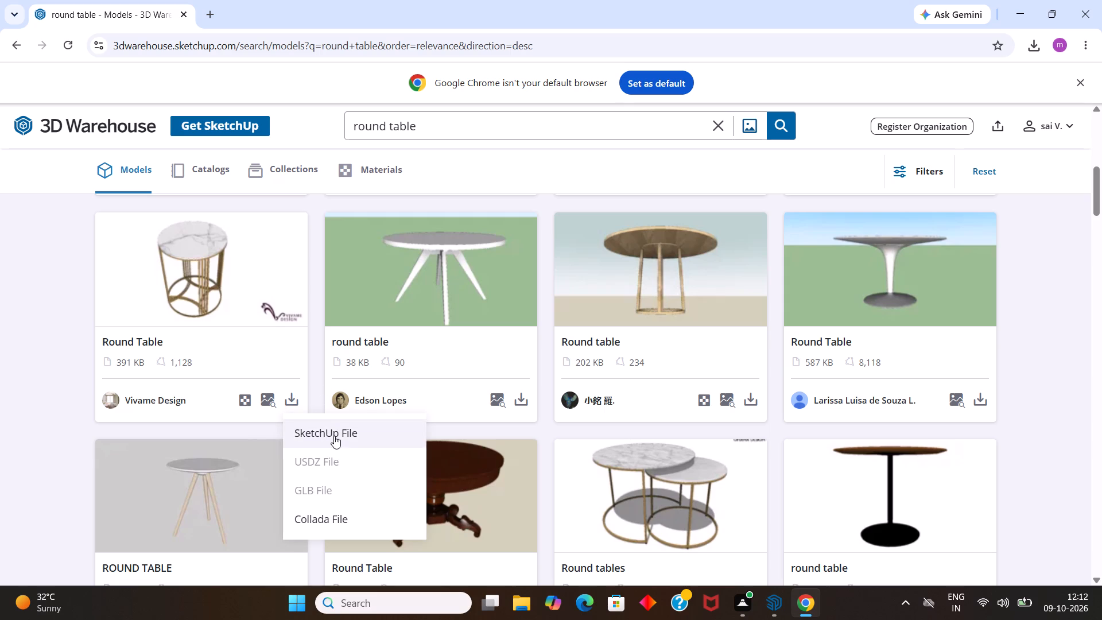
{"action": "left_click", "coordinate": [334, 436]}
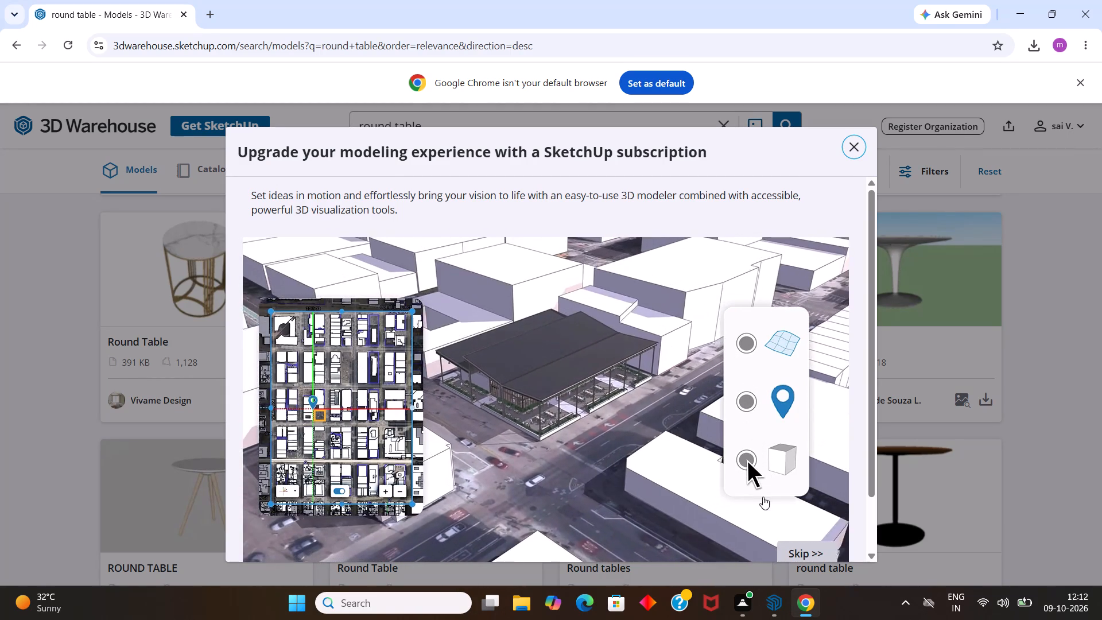
{"action": "left_click", "coordinate": [813, 555]}
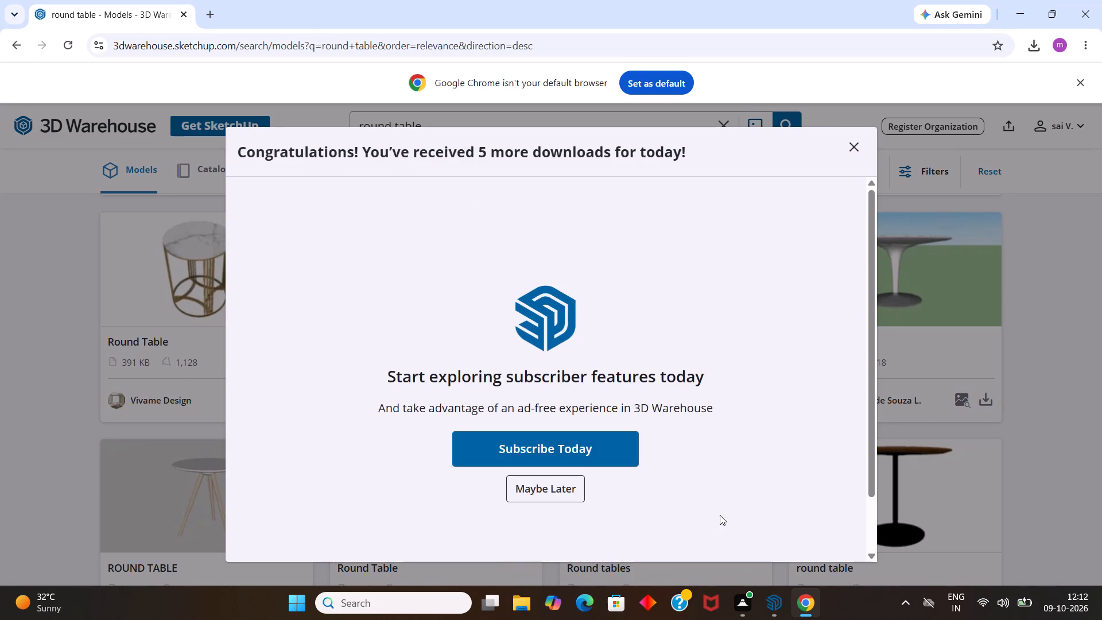
{"action": "left_click", "coordinate": [568, 494]}
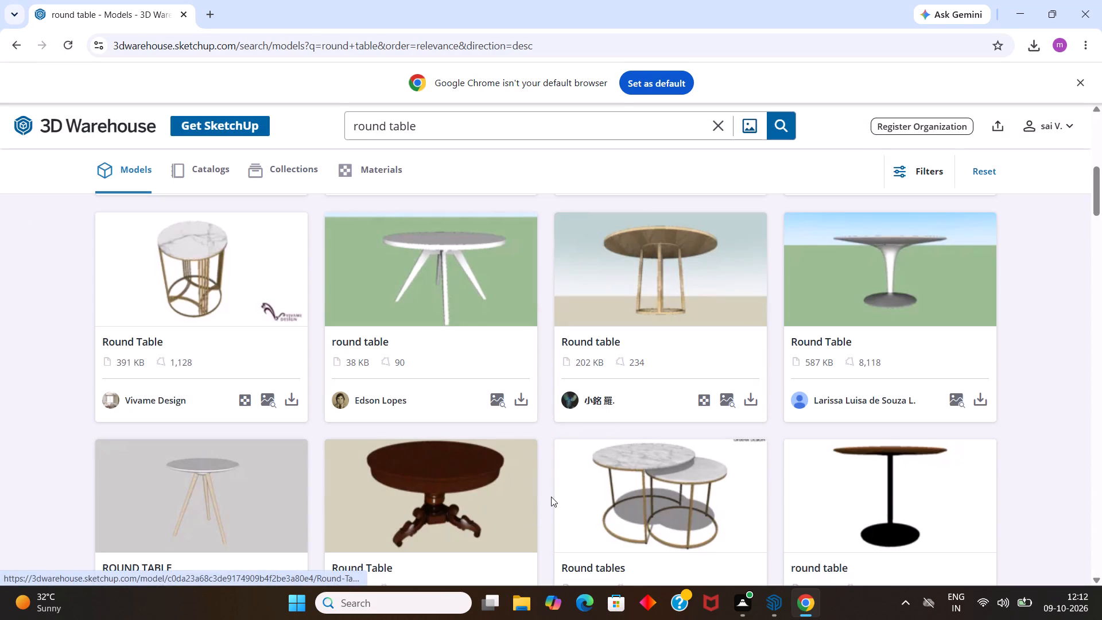
{"action": "left_click", "coordinate": [289, 393]}
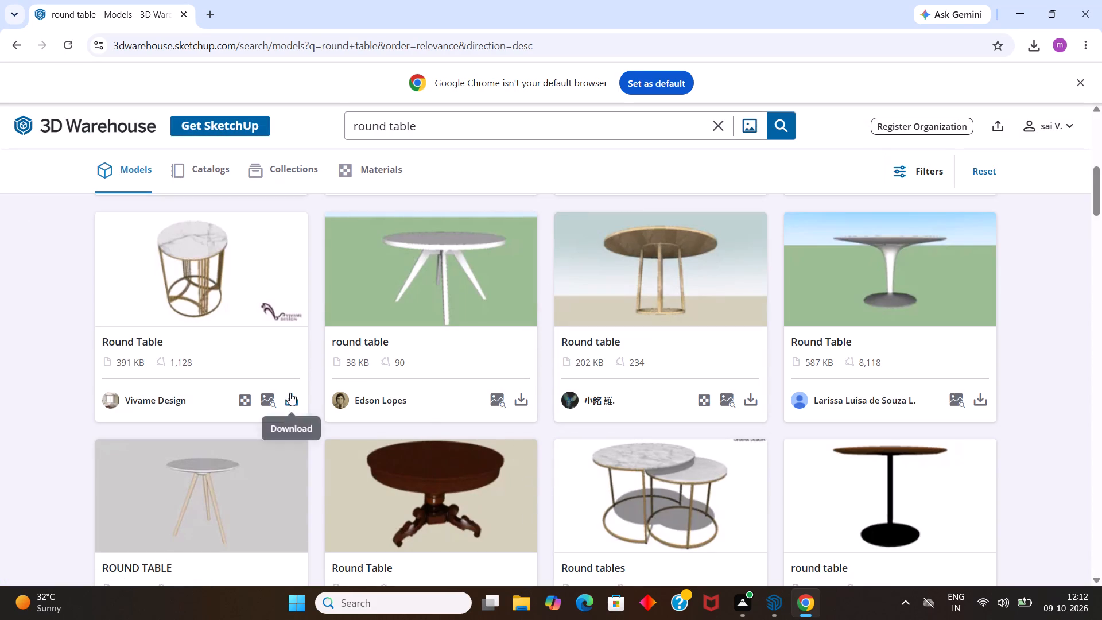
{"action": "left_click", "coordinate": [395, 427]}
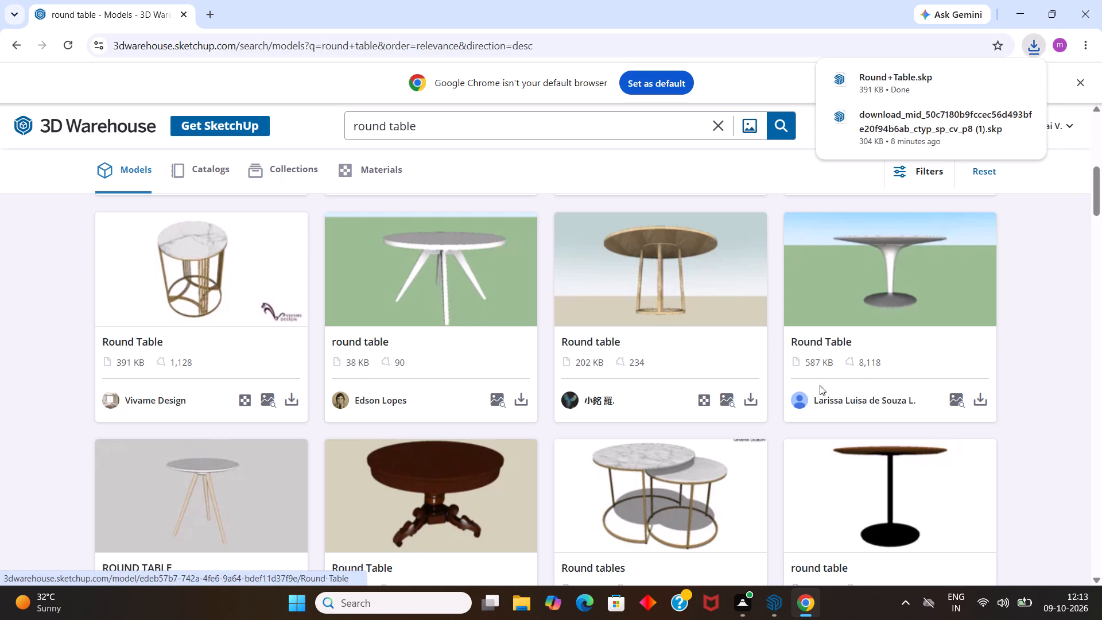
In SketchUp, import the downloaded Round+Table file and place it on the tiled floor in front of the TV unit.
{"action": "left_click", "coordinate": [777, 605]}
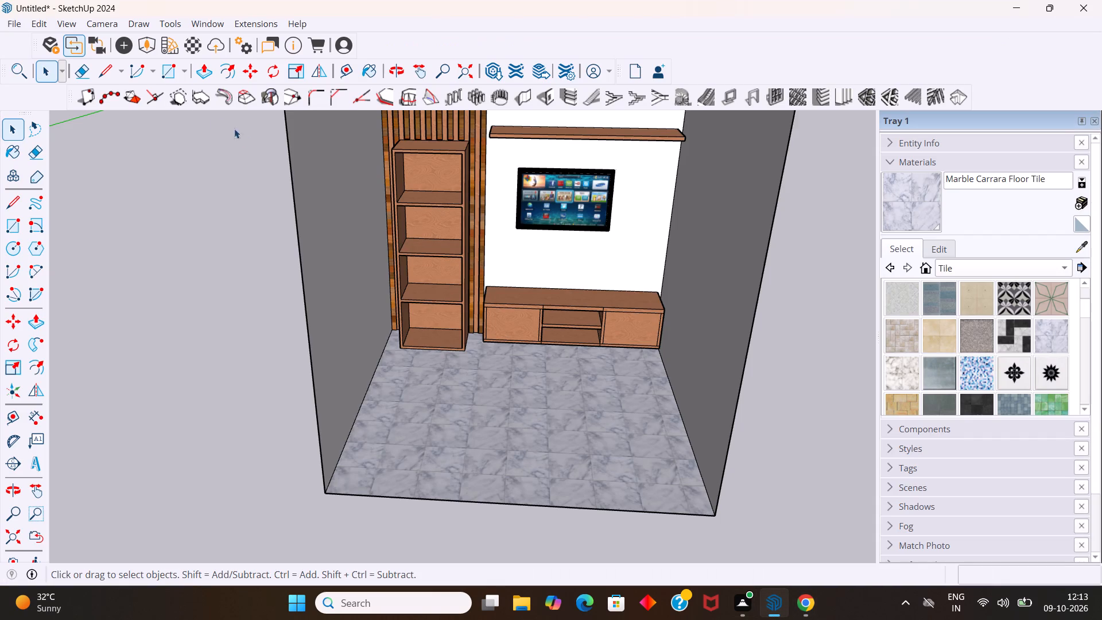
{"action": "left_click", "coordinate": [10, 25]}
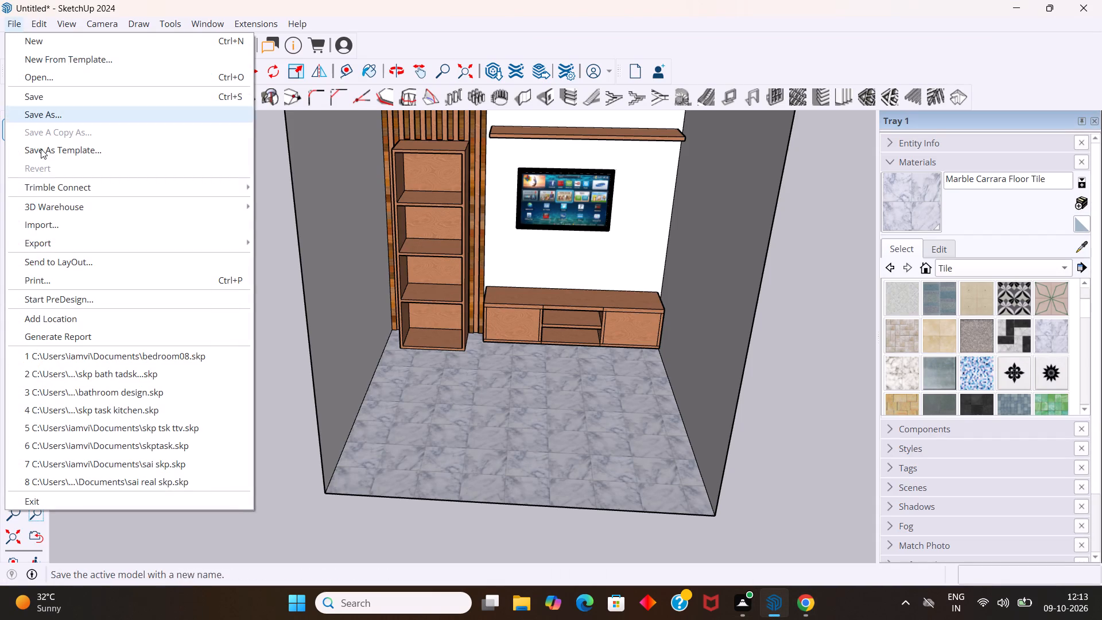
{"action": "left_click", "coordinate": [44, 218]}
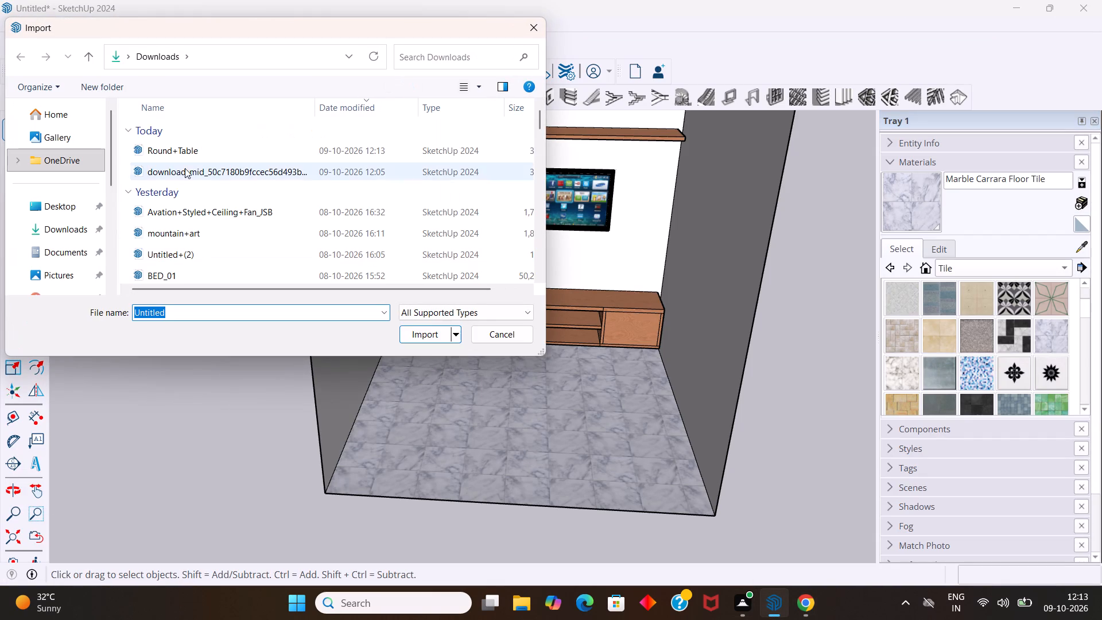
{"action": "left_click", "coordinate": [195, 145]}
{"action": "left_click", "coordinate": [423, 339]}
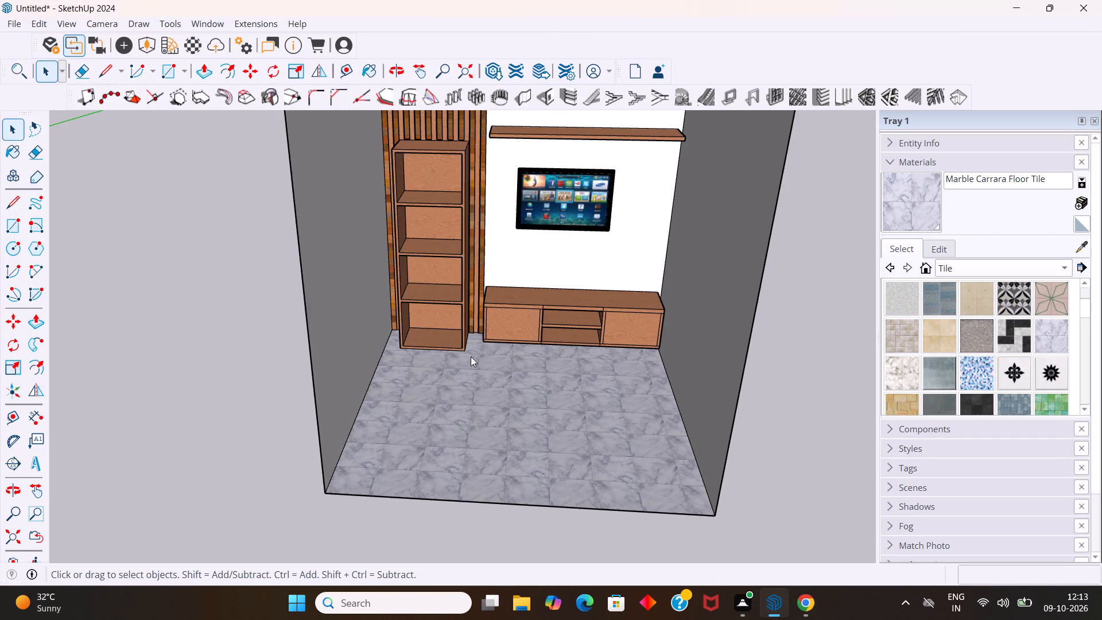
{"action": "scroll", "coordinate": [478, 367], "scroll_direction": "down", "scroll_amount": 4}
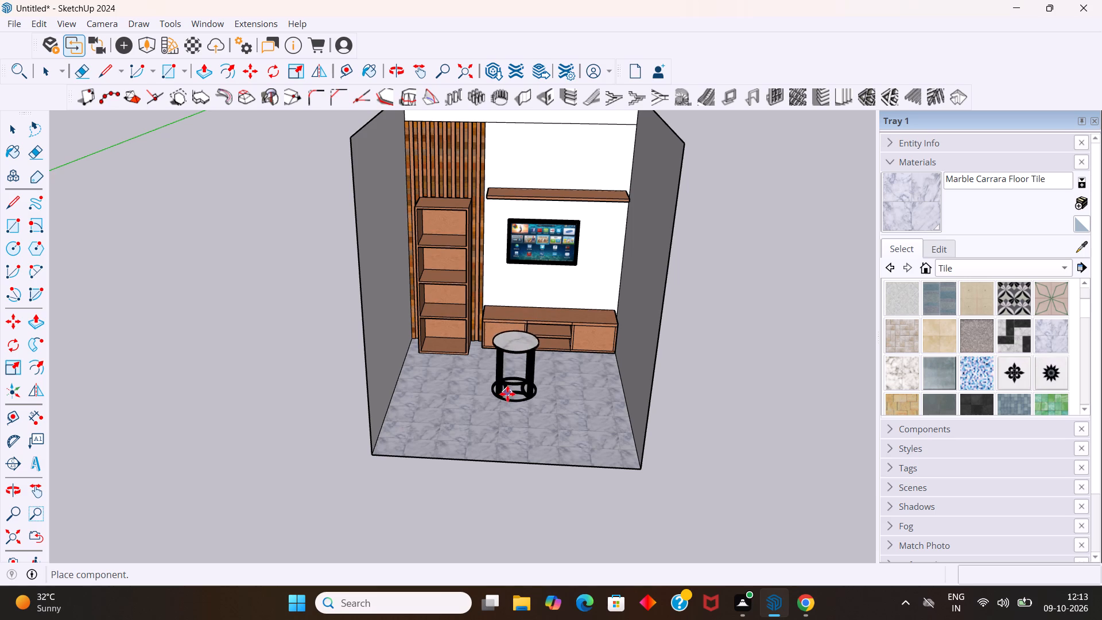
{"action": "scroll", "coordinate": [502, 414], "scroll_direction": "up", "scroll_amount": 8}
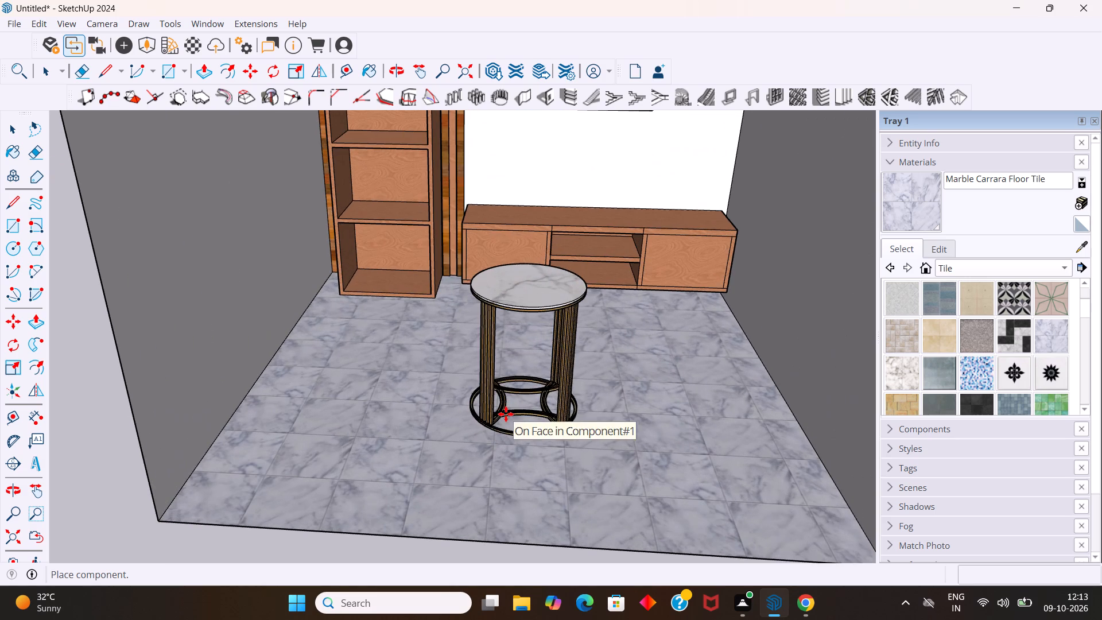
{"action": "left_click", "coordinate": [506, 414]}
Scale the round table down uniformly from a top corner.
{"action": "key", "text": "s"}
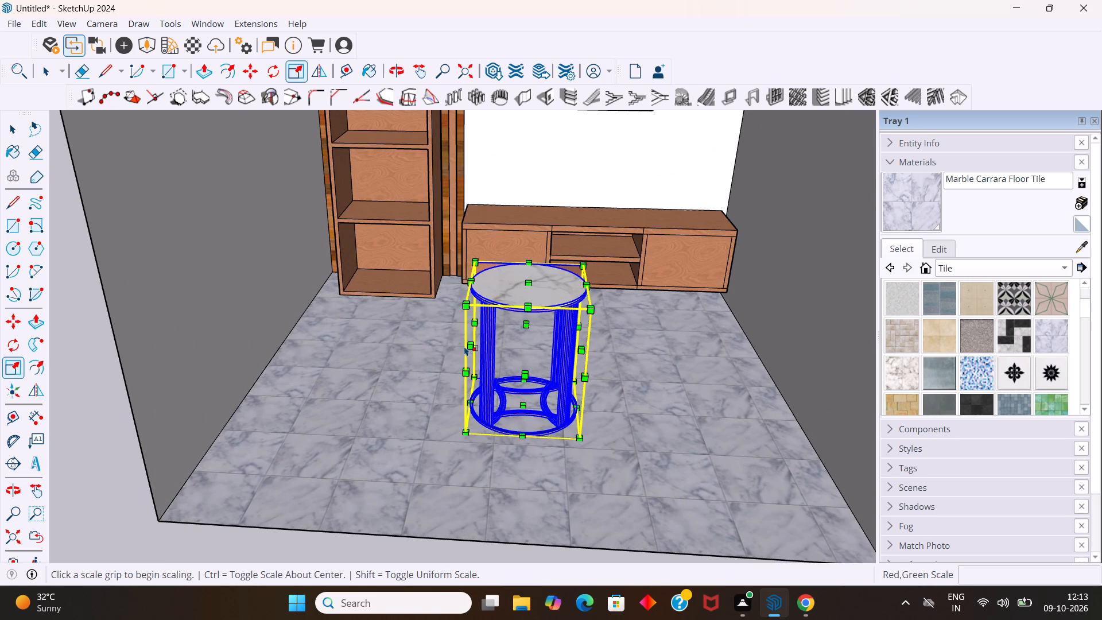
{"action": "left_click_drag", "start_coordinate": [465, 307], "coordinate": [494, 332]}
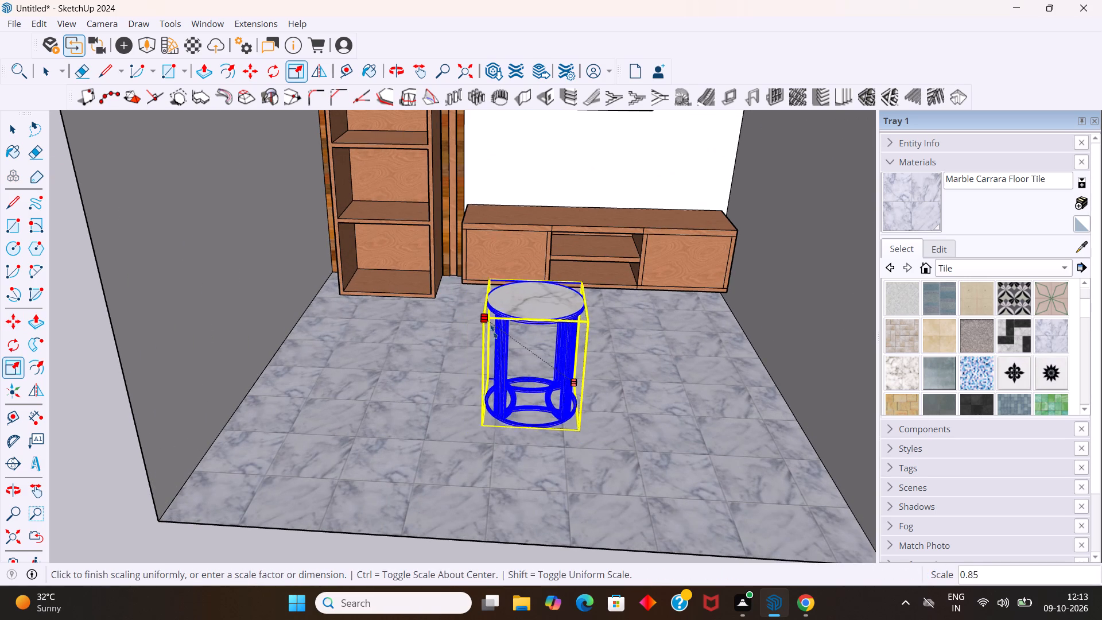
{"action": "left_click_drag", "start_coordinate": [494, 332], "coordinate": [509, 352]}
Stretch the round table along the red axis by a factor of about 1.74.
{"action": "scroll", "coordinate": [518, 344], "scroll_direction": "up", "scroll_amount": 8}
{"action": "middle_click_drag", "start_coordinate": [500, 435], "coordinate": [526, 444]}
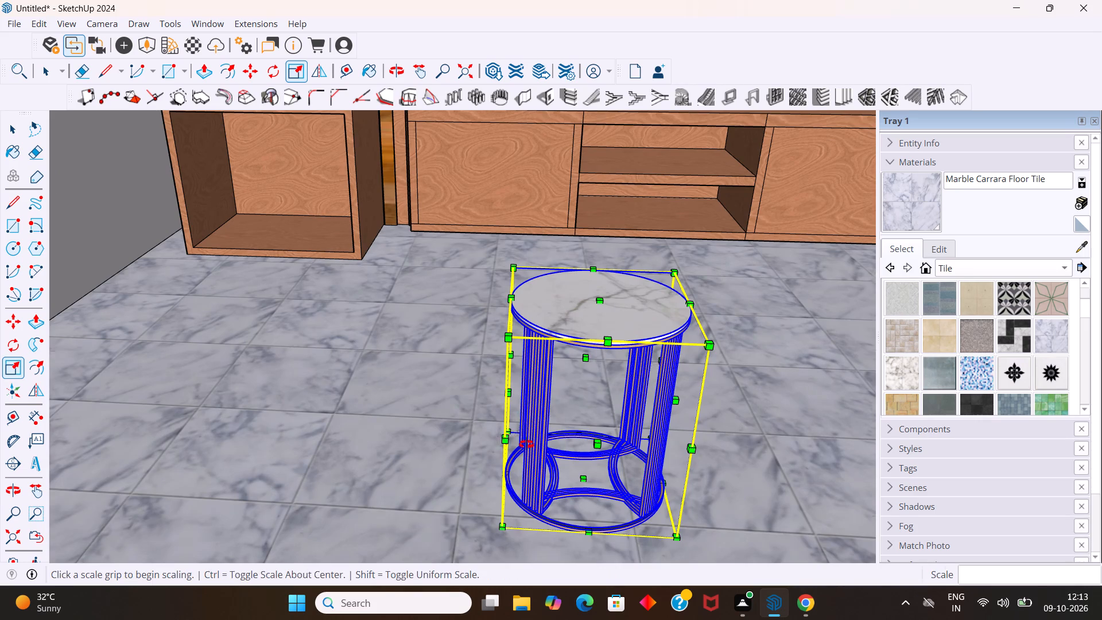
{"action": "middle_click_drag", "start_coordinate": [526, 444], "coordinate": [651, 459]}
{"action": "left_click_drag", "start_coordinate": [576, 384], "coordinate": [512, 395]}
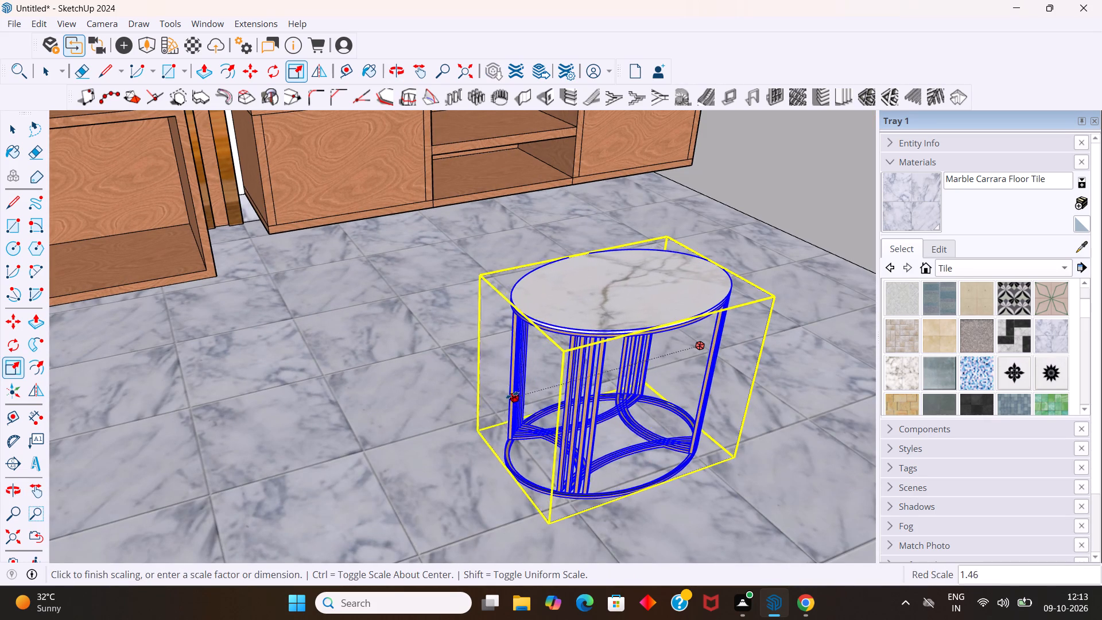
{"action": "left_click_drag", "start_coordinate": [512, 395], "coordinate": [474, 402]}
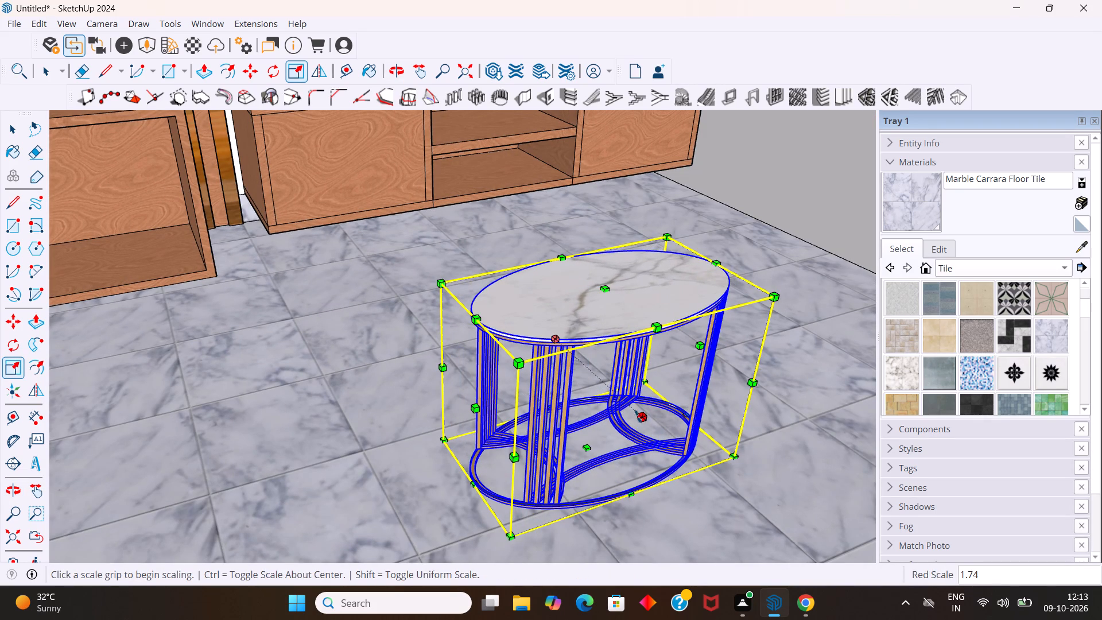
Stretch the table along the green axis to widen it into a low, round coffee-table shape.
{"action": "left_click_drag", "start_coordinate": [638, 416], "coordinate": [696, 481]}
{"action": "scroll", "coordinate": [653, 424], "scroll_direction": "down", "scroll_amount": 8}
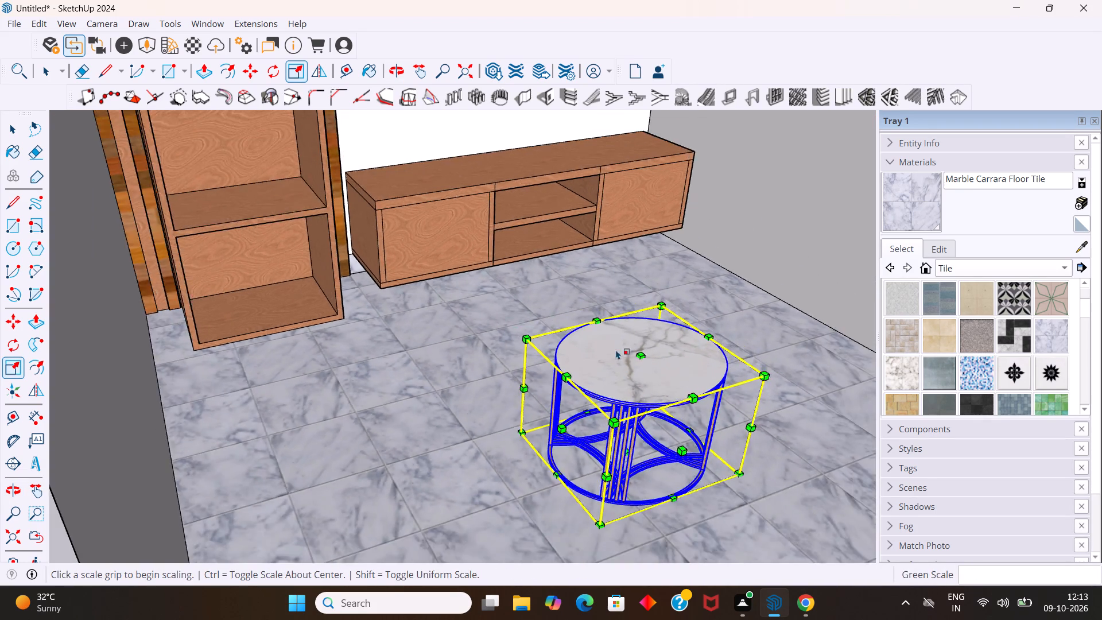
{"action": "scroll", "coordinate": [616, 350], "scroll_direction": "down", "scroll_amount": 3}
{"action": "middle_click_drag", "start_coordinate": [703, 342], "coordinate": [607, 328]}
{"action": "scroll", "coordinate": [604, 309], "scroll_direction": "down", "scroll_amount": 6}
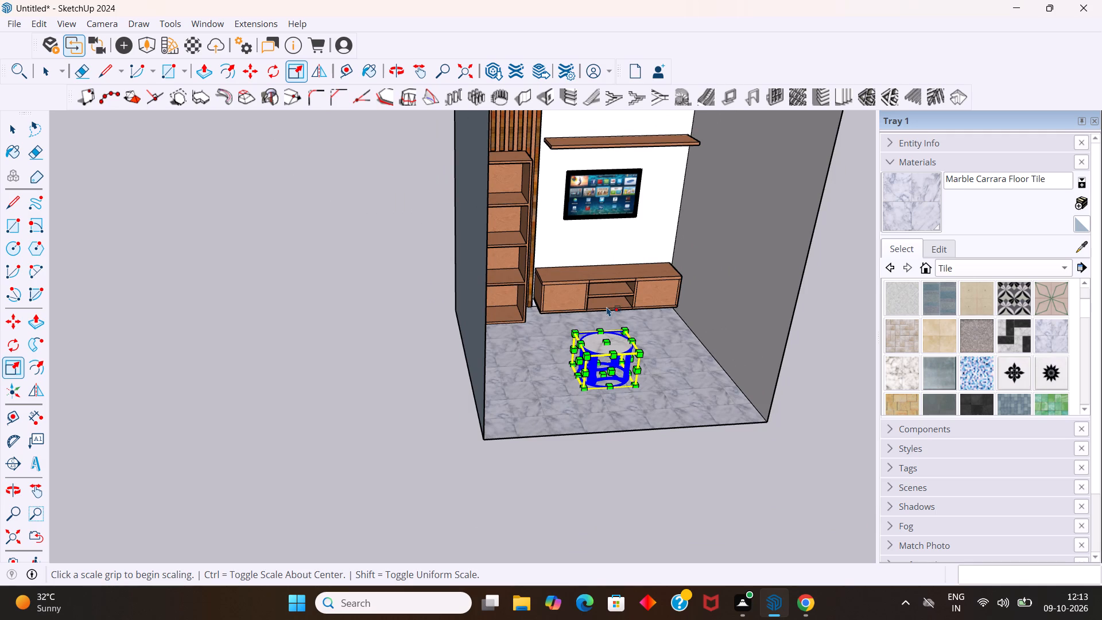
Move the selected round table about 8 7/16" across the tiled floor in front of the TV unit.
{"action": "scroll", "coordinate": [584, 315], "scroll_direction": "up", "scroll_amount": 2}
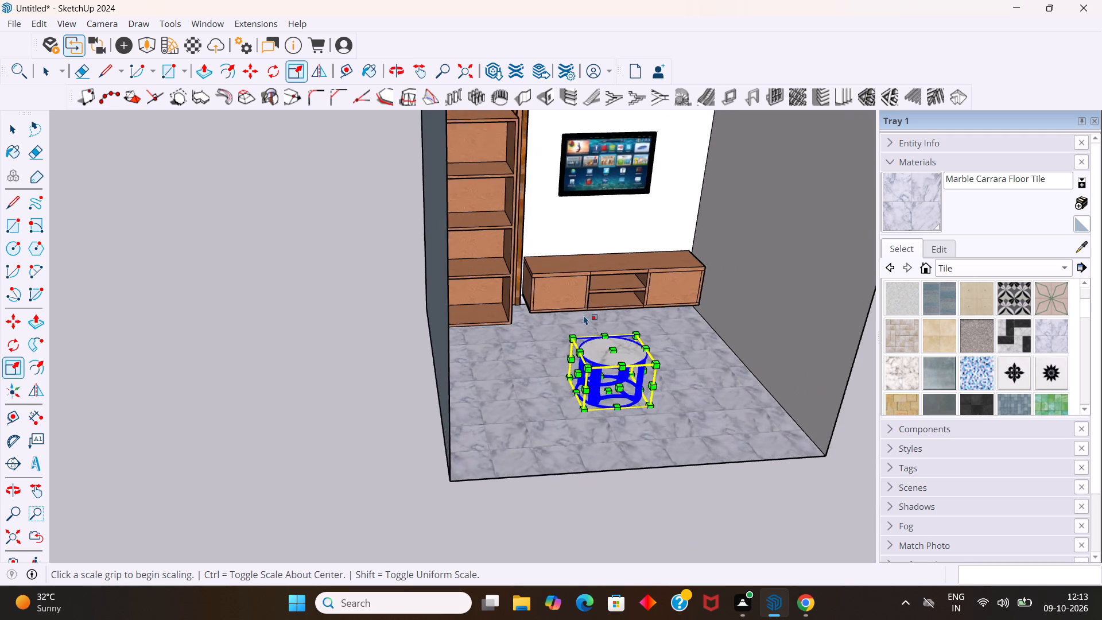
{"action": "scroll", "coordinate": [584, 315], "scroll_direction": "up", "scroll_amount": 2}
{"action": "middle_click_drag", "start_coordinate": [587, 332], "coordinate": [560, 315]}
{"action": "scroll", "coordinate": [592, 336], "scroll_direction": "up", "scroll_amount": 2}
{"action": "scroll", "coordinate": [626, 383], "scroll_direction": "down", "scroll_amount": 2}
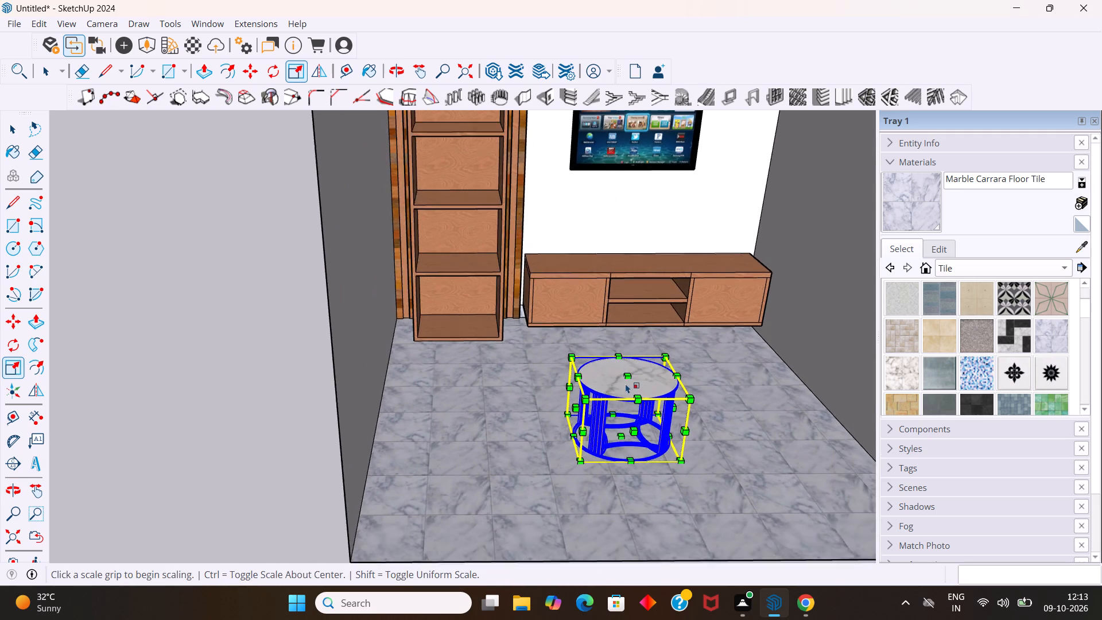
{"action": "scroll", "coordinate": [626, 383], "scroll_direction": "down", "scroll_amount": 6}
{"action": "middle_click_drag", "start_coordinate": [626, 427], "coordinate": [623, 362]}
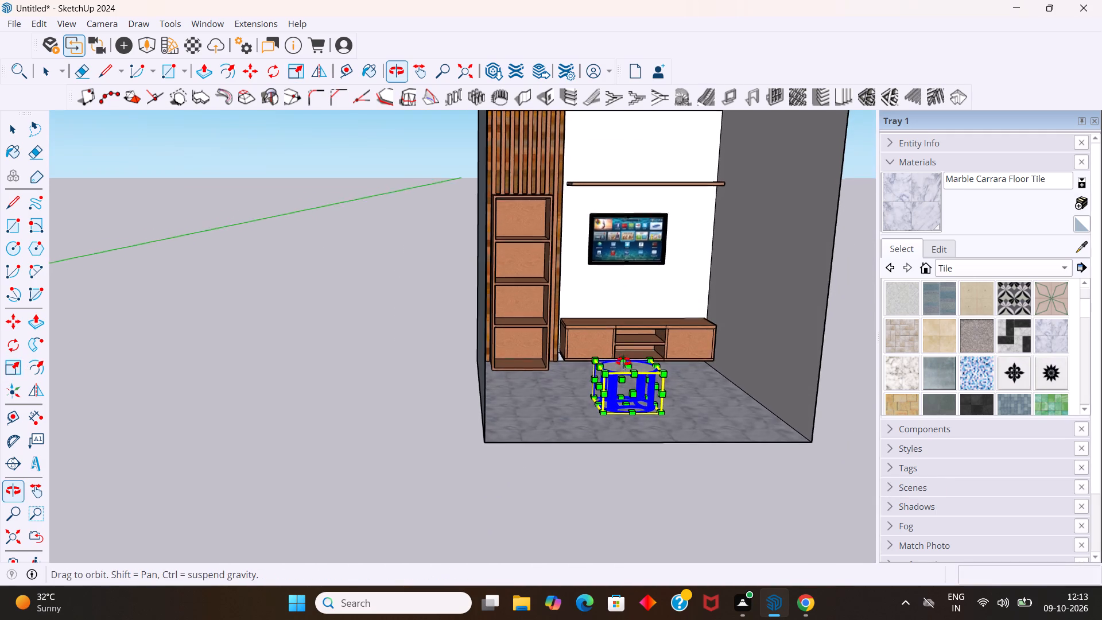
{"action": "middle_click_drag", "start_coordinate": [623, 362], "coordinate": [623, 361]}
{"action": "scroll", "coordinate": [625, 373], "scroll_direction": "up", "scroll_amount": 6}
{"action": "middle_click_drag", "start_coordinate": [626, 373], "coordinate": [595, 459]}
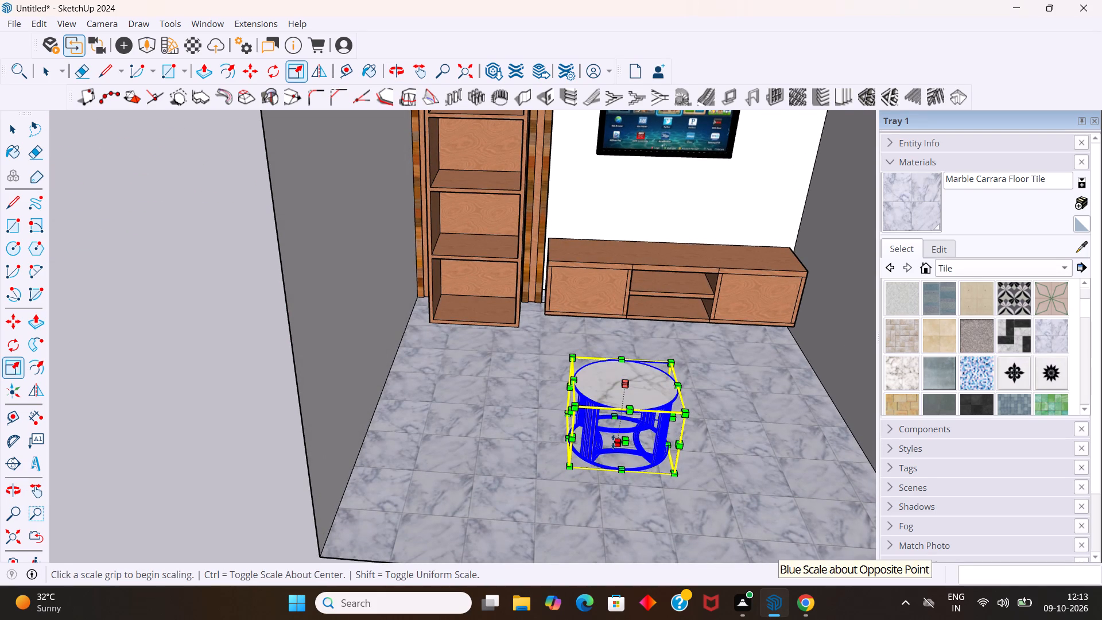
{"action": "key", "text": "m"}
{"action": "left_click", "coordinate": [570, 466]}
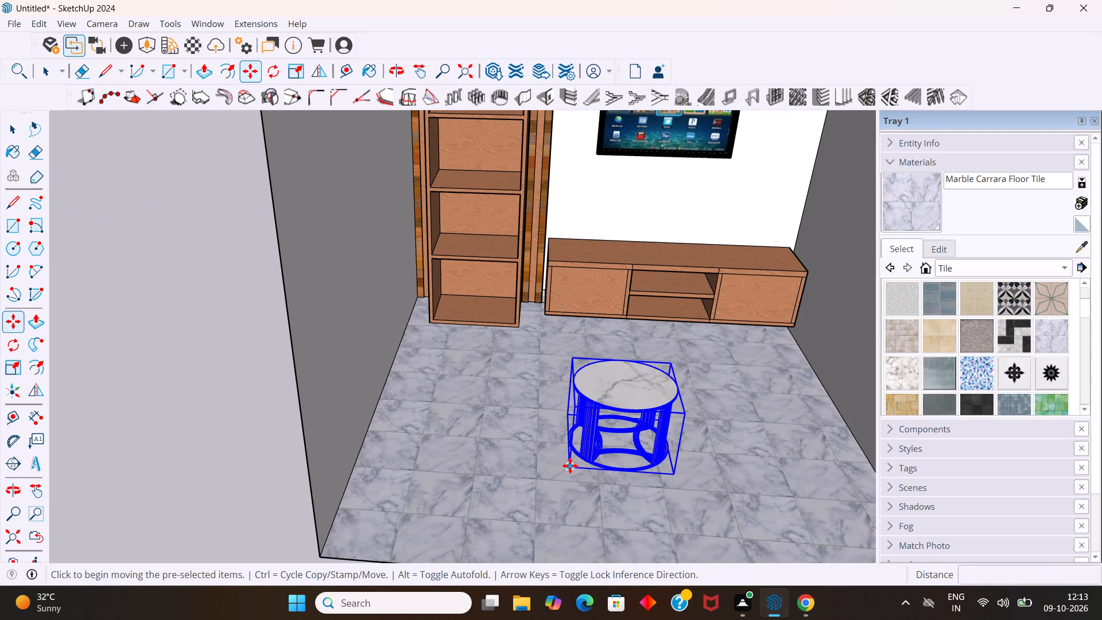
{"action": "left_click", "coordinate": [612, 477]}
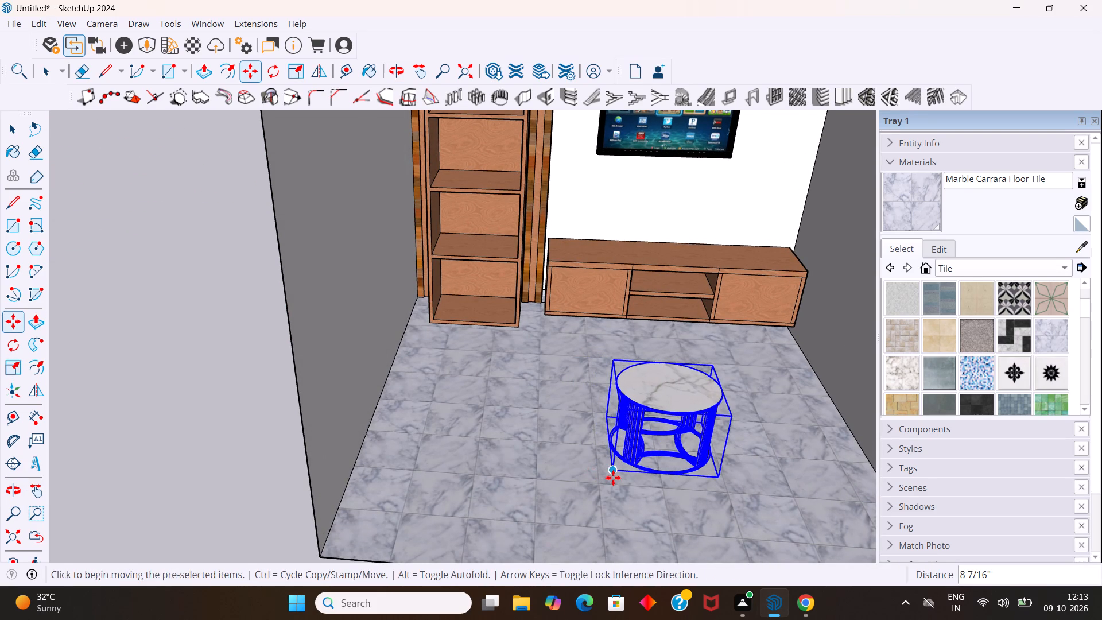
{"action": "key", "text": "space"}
Delete the round table that was placed on the floor of the open-fronted room.
{"action": "scroll", "coordinate": [556, 408], "scroll_direction": "down", "scroll_amount": 6}
{"action": "left_click", "coordinate": [545, 405]}
{"action": "scroll", "coordinate": [546, 408], "scroll_direction": "down", "scroll_amount": 5}
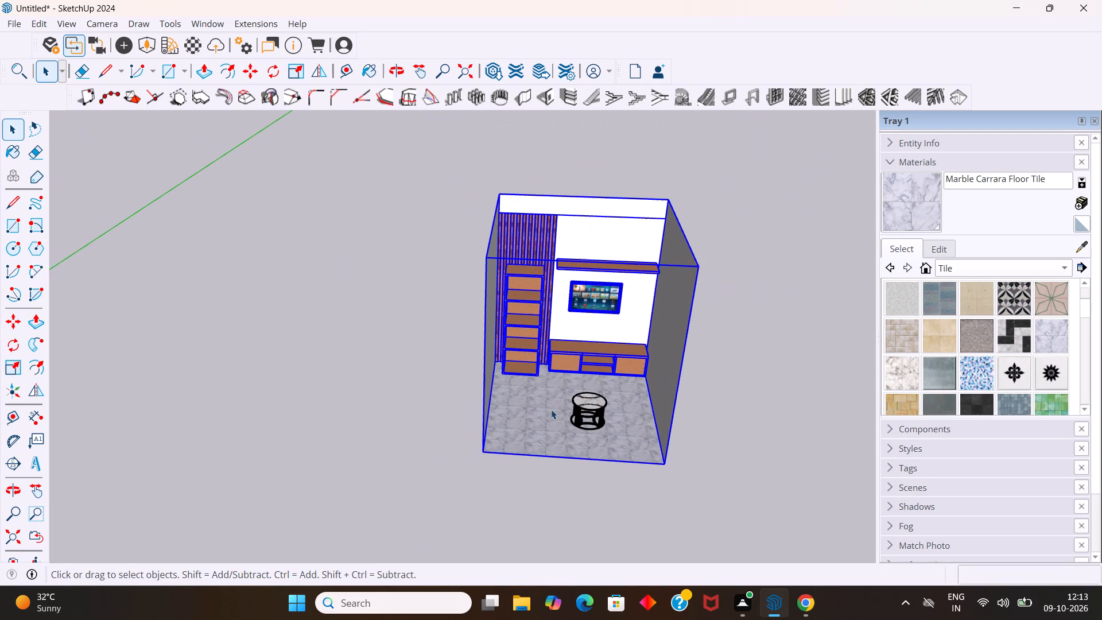
{"action": "left_click", "coordinate": [722, 403]}
{"action": "scroll", "coordinate": [710, 396], "scroll_direction": "down", "scroll_amount": 8}
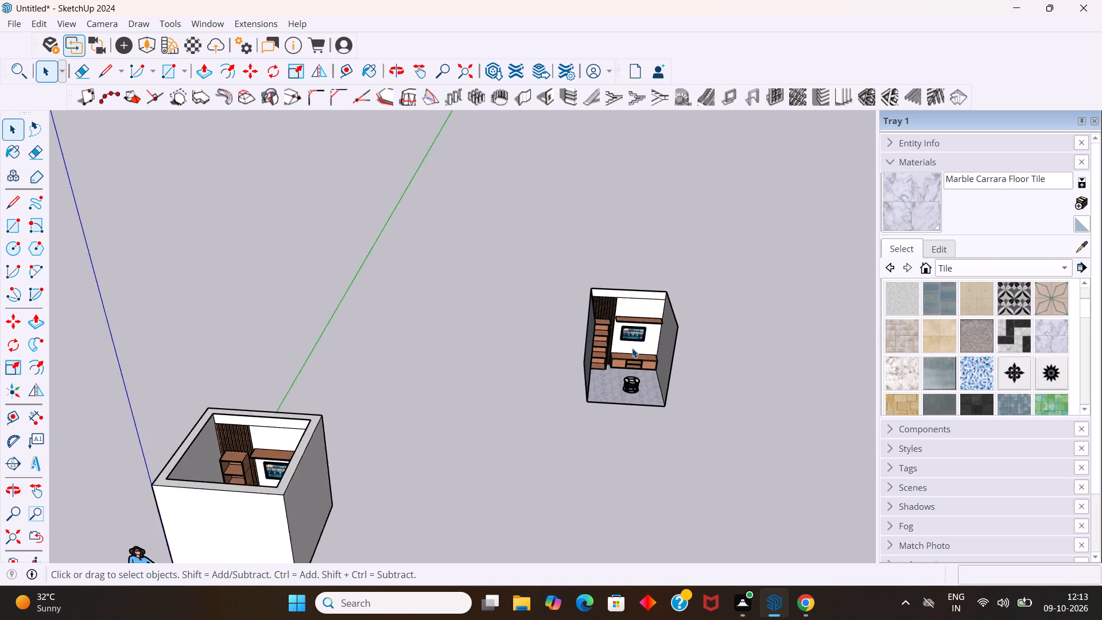
{"action": "scroll", "coordinate": [632, 348], "scroll_direction": "down", "scroll_amount": 7}
{"action": "scroll", "coordinate": [397, 391], "scroll_direction": "up", "scroll_amount": 6}
{"action": "middle_click_drag", "start_coordinate": [399, 393], "coordinate": [420, 542]}
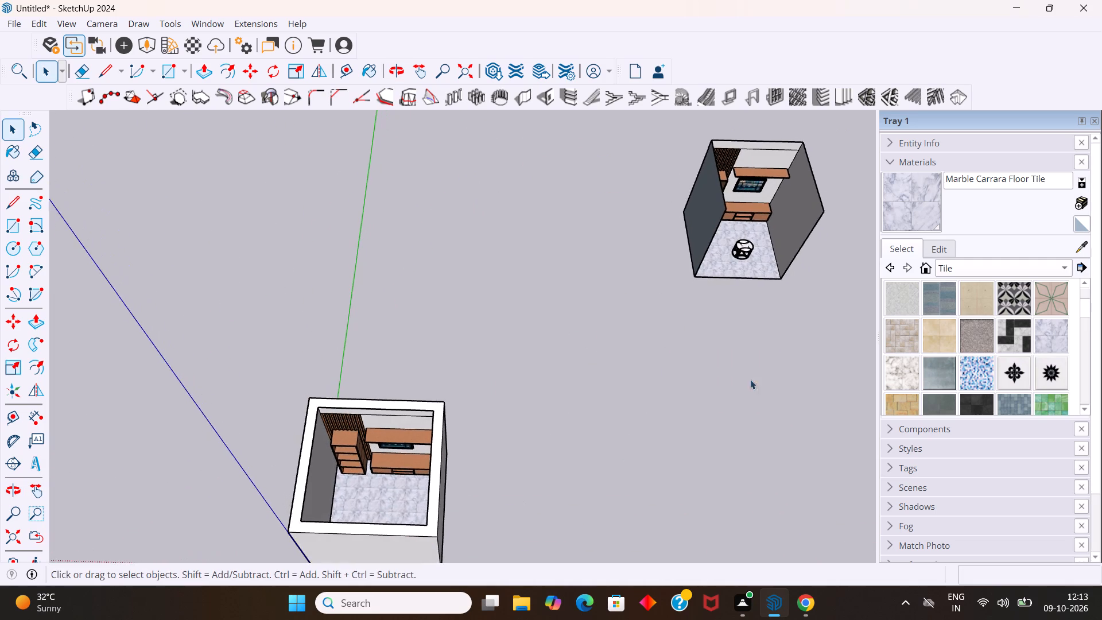
{"action": "scroll", "coordinate": [770, 347], "scroll_direction": "up", "scroll_amount": 5}
{"action": "scroll", "coordinate": [791, 257], "scroll_direction": "down", "scroll_amount": 6}
{"action": "left_click", "coordinate": [746, 226]}
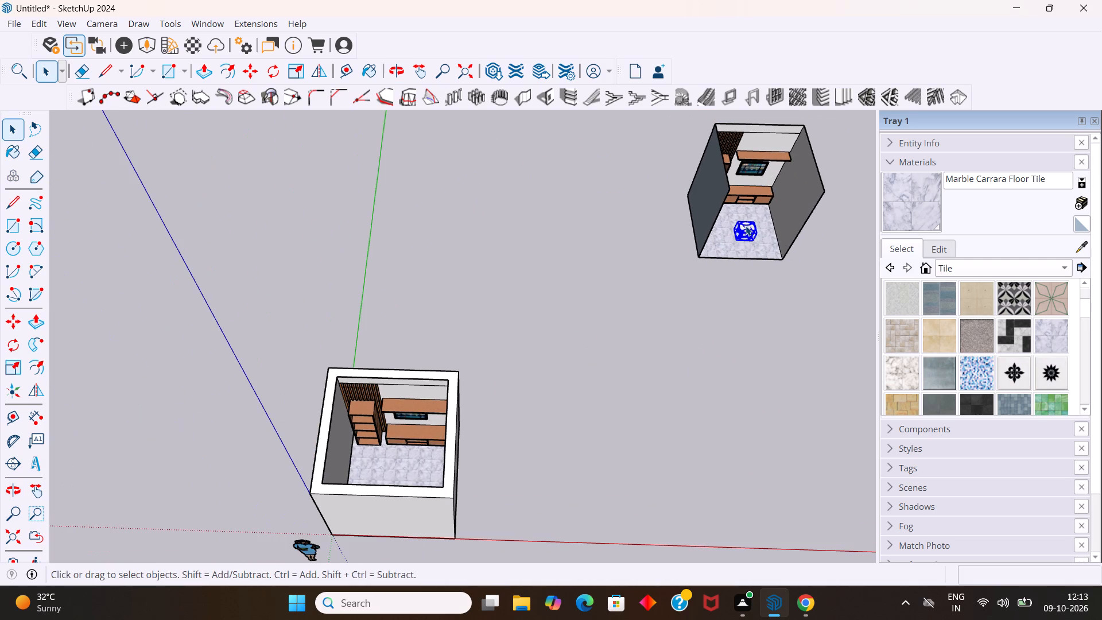
{"action": "key", "text": "Delete"}
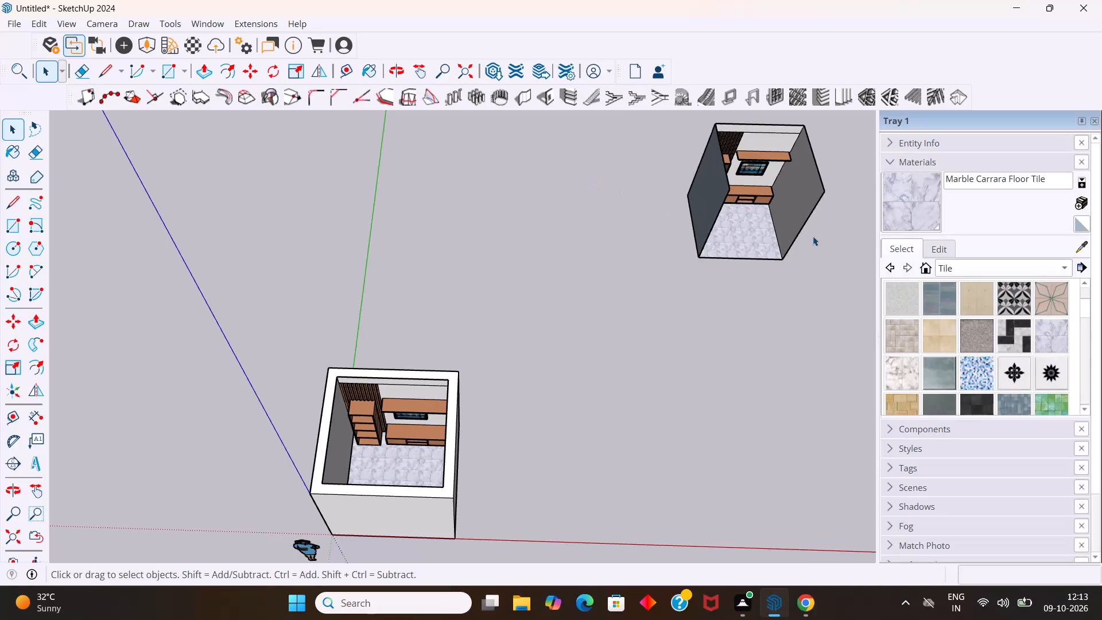
Open the open-fronted room for editing, import the Round+Table file and place it on the floor before the TV unit.
{"action": "double_click", "coordinate": [782, 219]}
{"action": "left_click", "coordinate": [20, 19]}
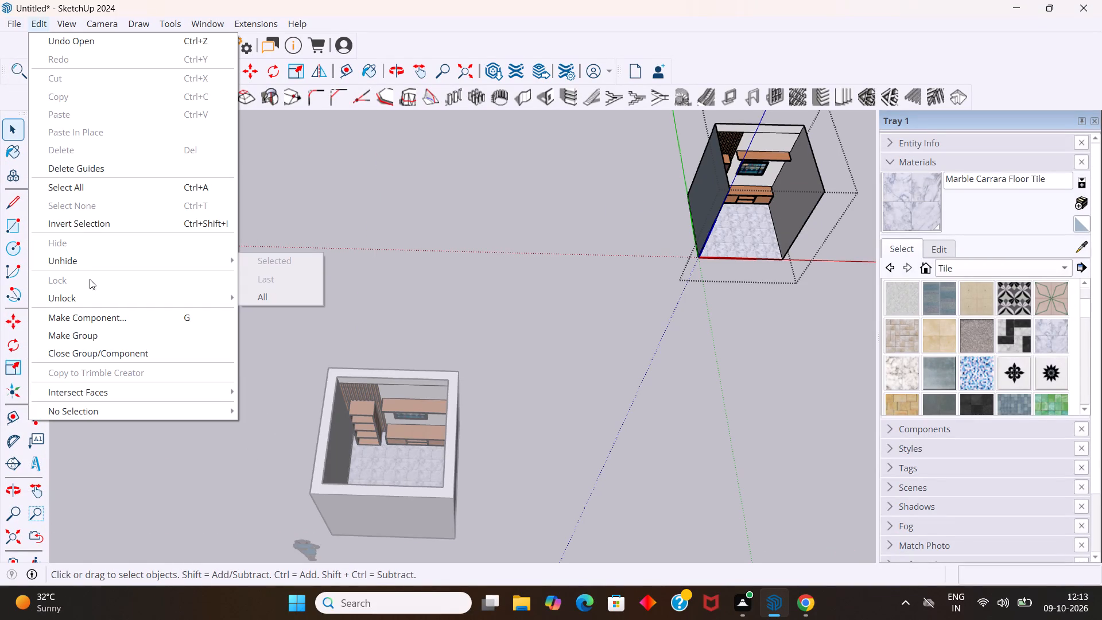
{"action": "left_click", "coordinate": [11, 25]}
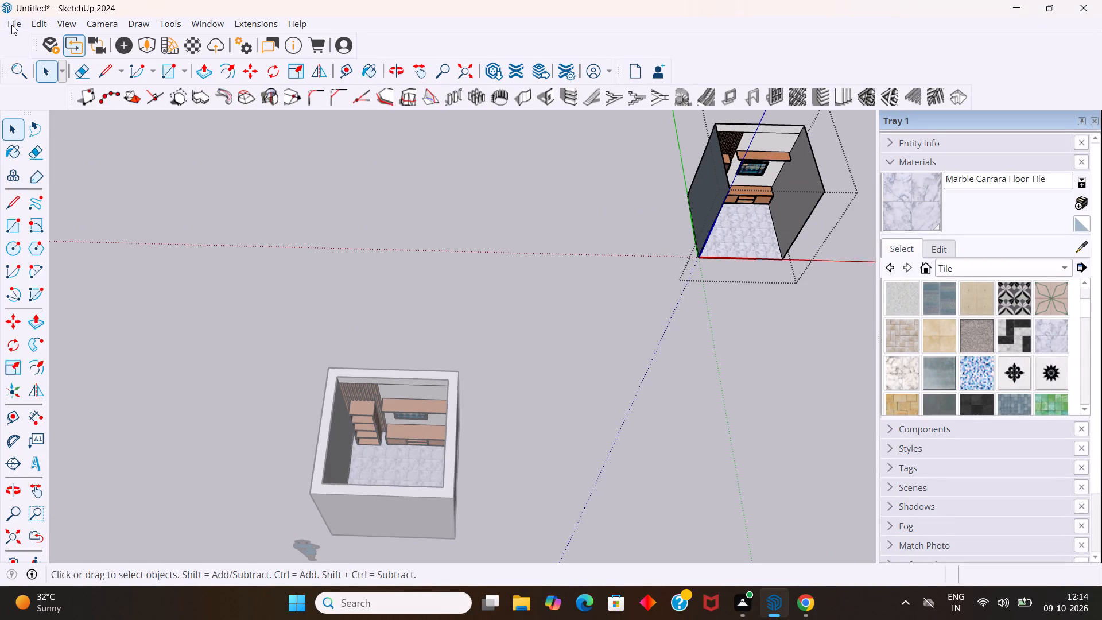
{"action": "left_click", "coordinate": [11, 25]}
{"action": "left_click", "coordinate": [75, 231]}
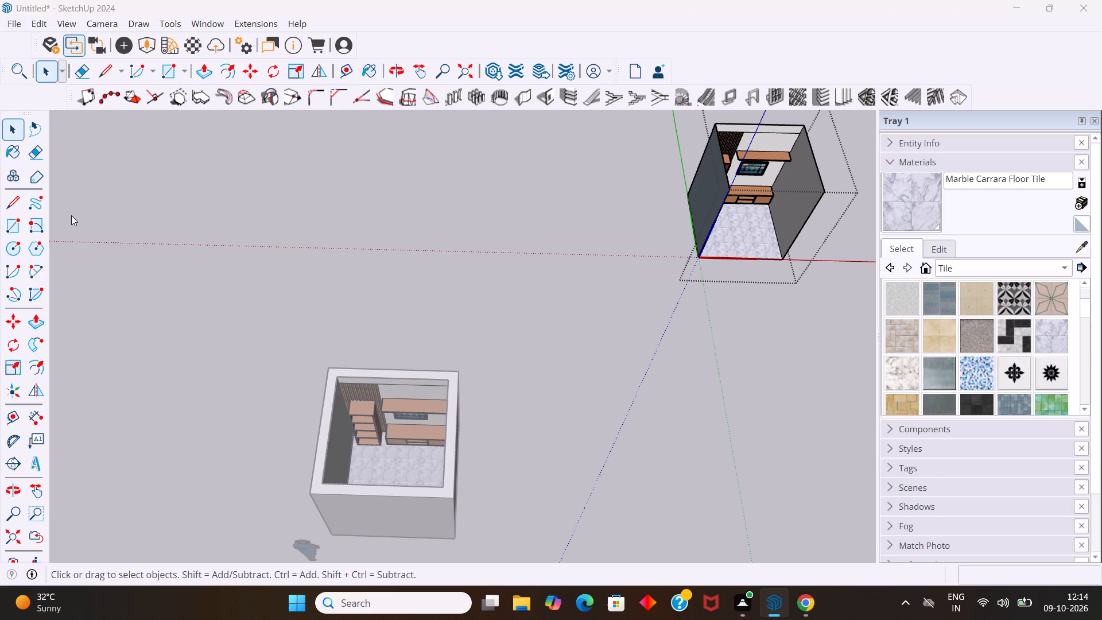
{"action": "left_click", "coordinate": [159, 153]}
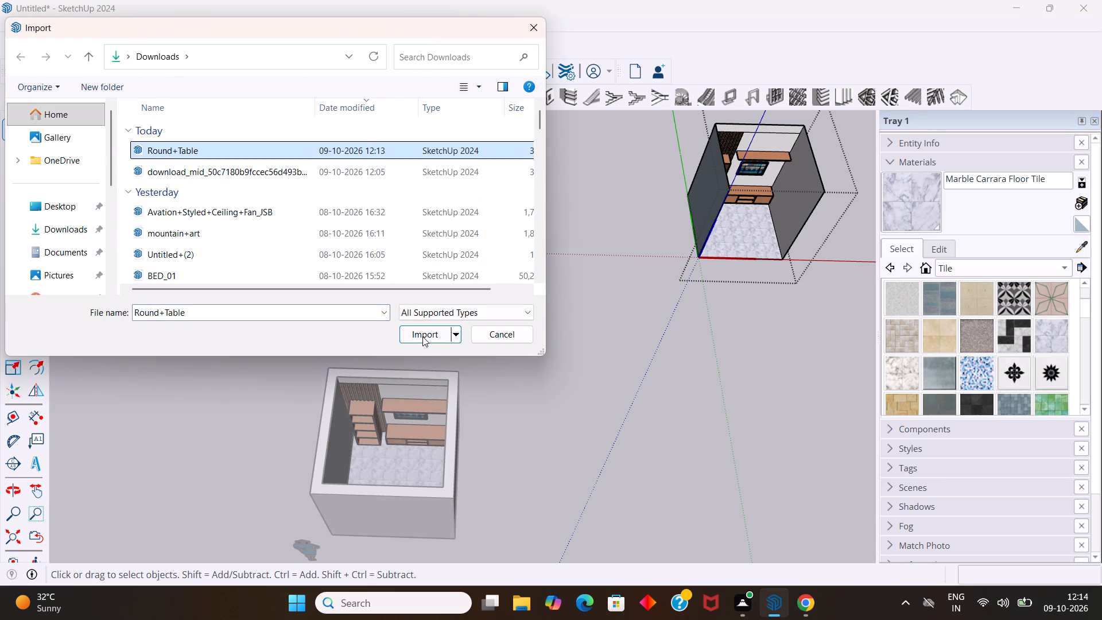
{"action": "left_click", "coordinate": [422, 336]}
{"action": "middle_click_drag", "start_coordinate": [812, 234], "coordinate": [759, 179]}
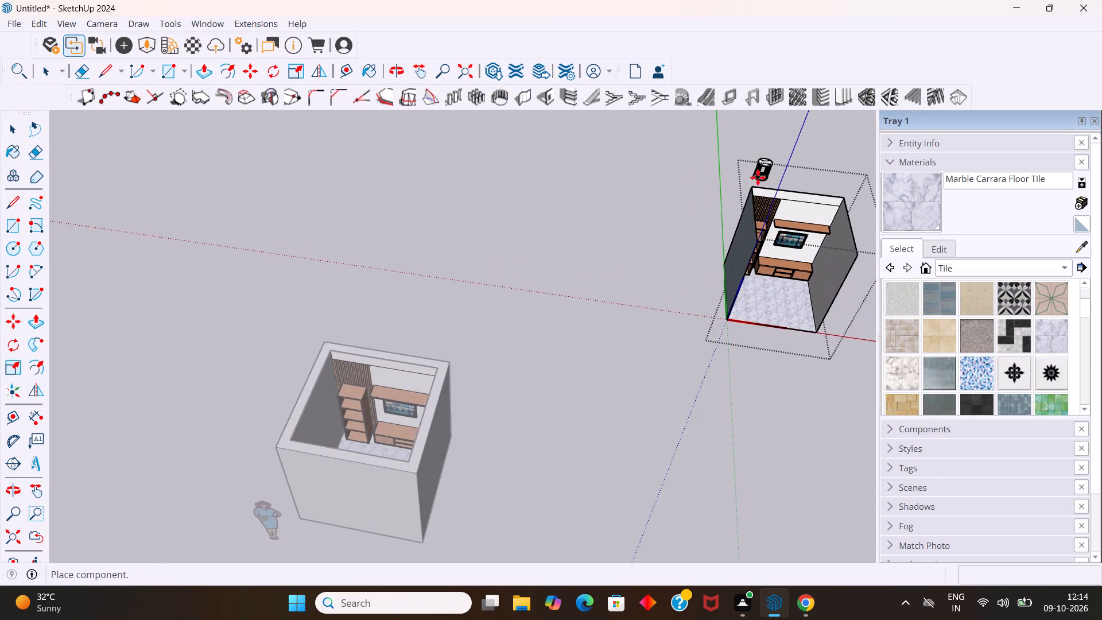
{"action": "scroll", "coordinate": [754, 175], "scroll_direction": "down", "scroll_amount": 12}
{"action": "middle_click_drag", "start_coordinate": [792, 239], "coordinate": [743, 144]}
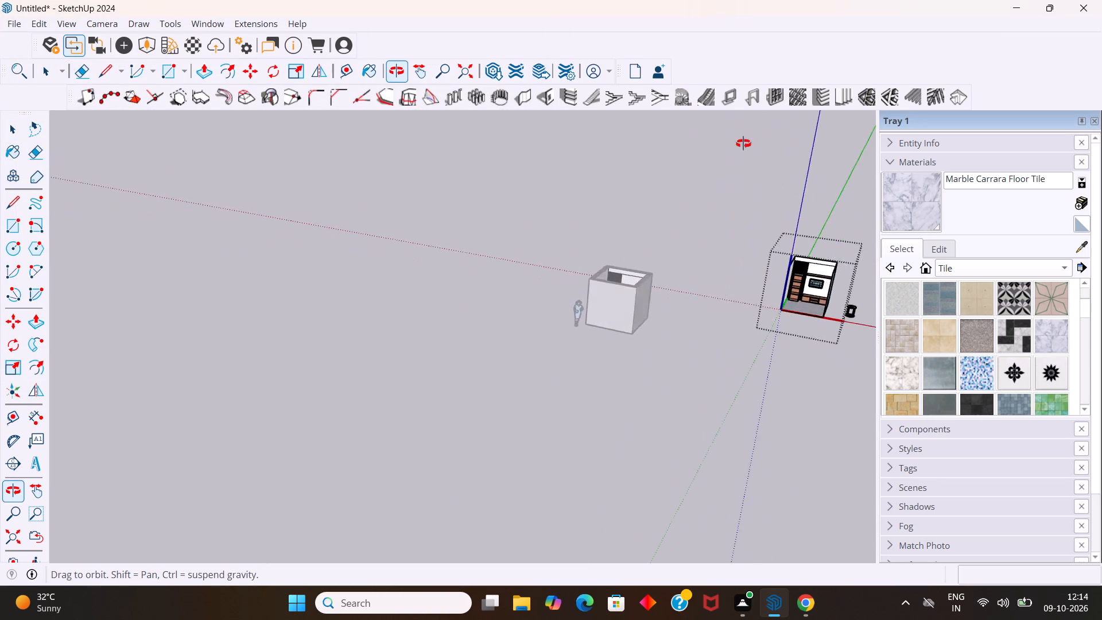
{"action": "middle_click_drag", "start_coordinate": [743, 144], "coordinate": [848, 144]}
{"action": "scroll", "coordinate": [827, 178], "scroll_direction": "up", "scroll_amount": 19}
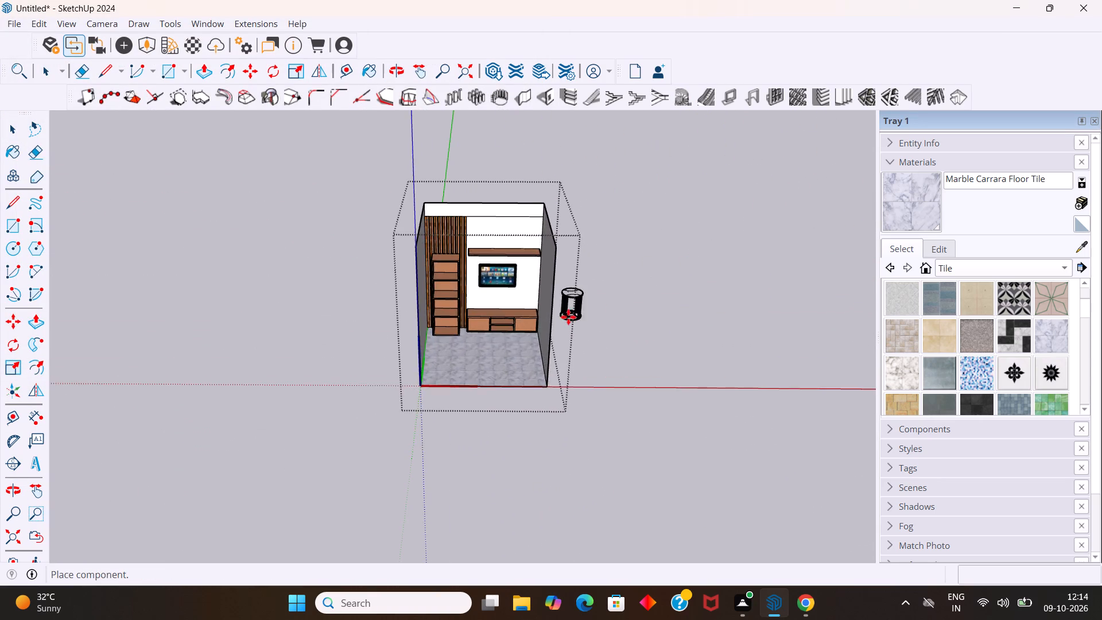
{"action": "scroll", "coordinate": [568, 317], "scroll_direction": "up", "scroll_amount": 16}
{"action": "scroll", "coordinate": [501, 357], "scroll_direction": "down", "scroll_amount": 4}
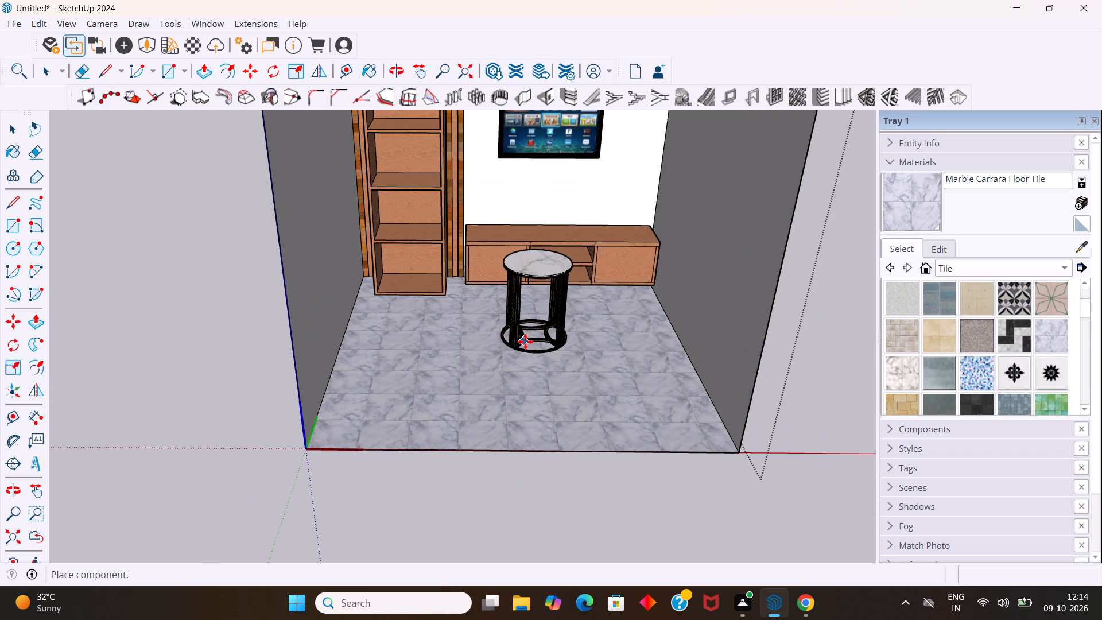
{"action": "left_click", "coordinate": [525, 341]}
Scale the newly placed round table down slightly and uniformly from a top corner.
{"action": "key", "text": "s"}
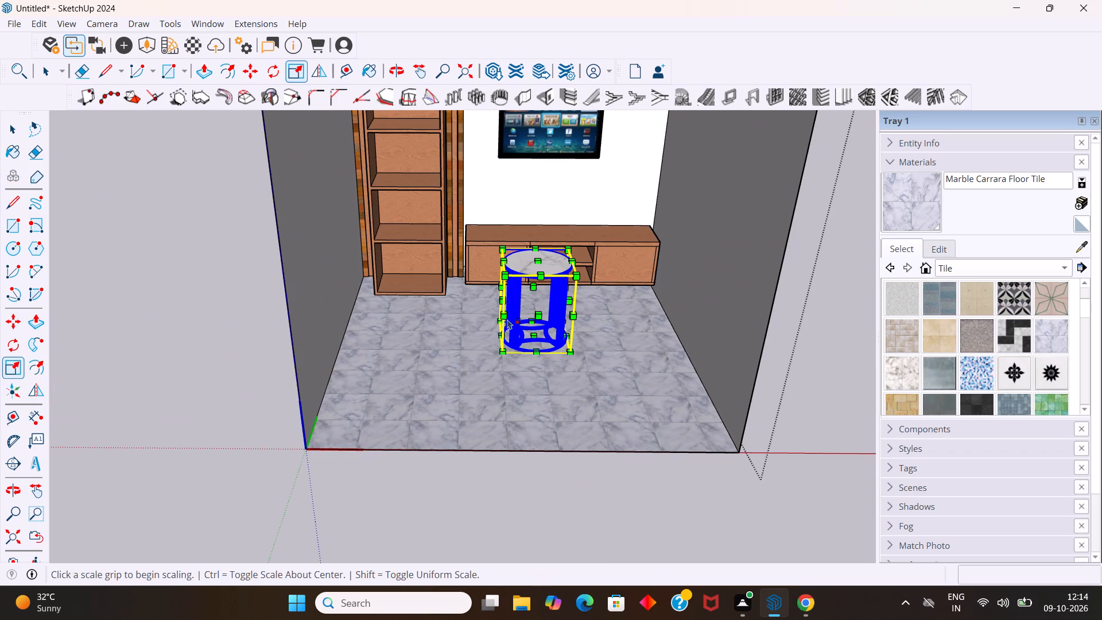
{"action": "middle_click_drag", "start_coordinate": [498, 305], "coordinate": [550, 325]}
{"action": "left_click_drag", "start_coordinate": [506, 277], "coordinate": [456, 266]}
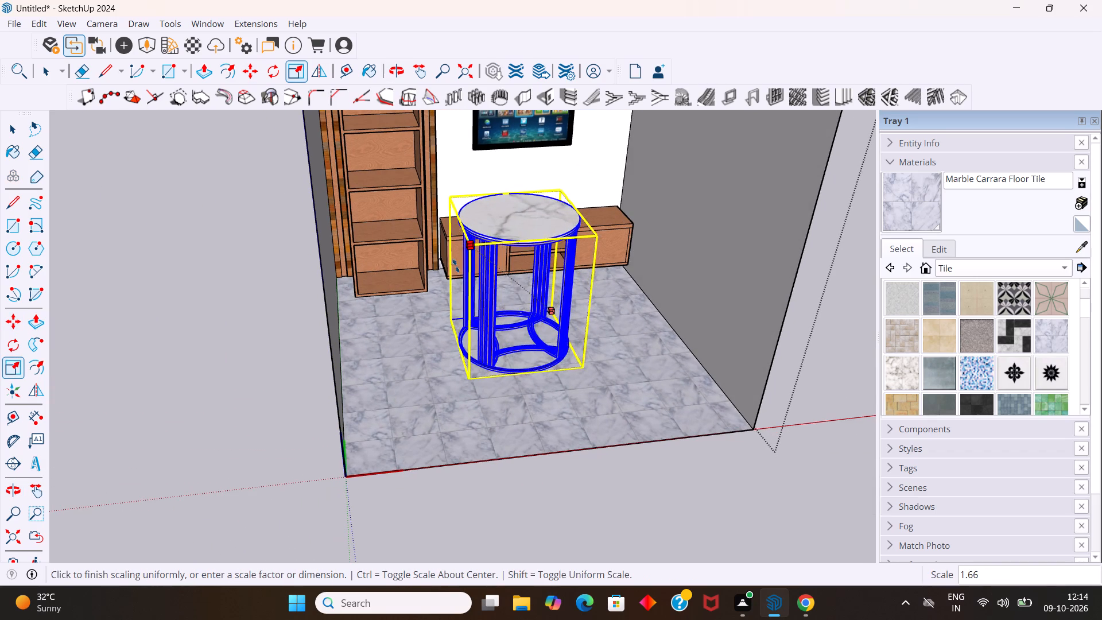
{"action": "left_click_drag", "start_coordinate": [456, 266], "coordinate": [499, 317]}
Stretch the round table along the red axis by a factor of about 1.54.
{"action": "scroll", "coordinate": [557, 304], "scroll_direction": "up", "scroll_amount": 9}
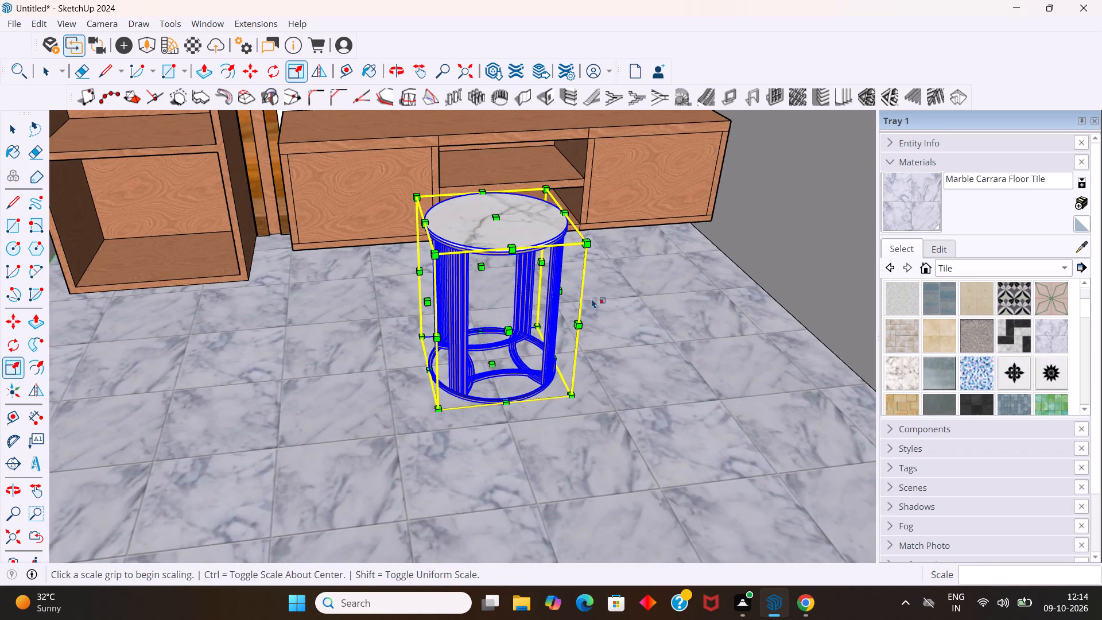
{"action": "scroll", "coordinate": [592, 299], "scroll_direction": "up", "scroll_amount": 1}
{"action": "middle_click_drag", "start_coordinate": [550, 295], "coordinate": [429, 297]}
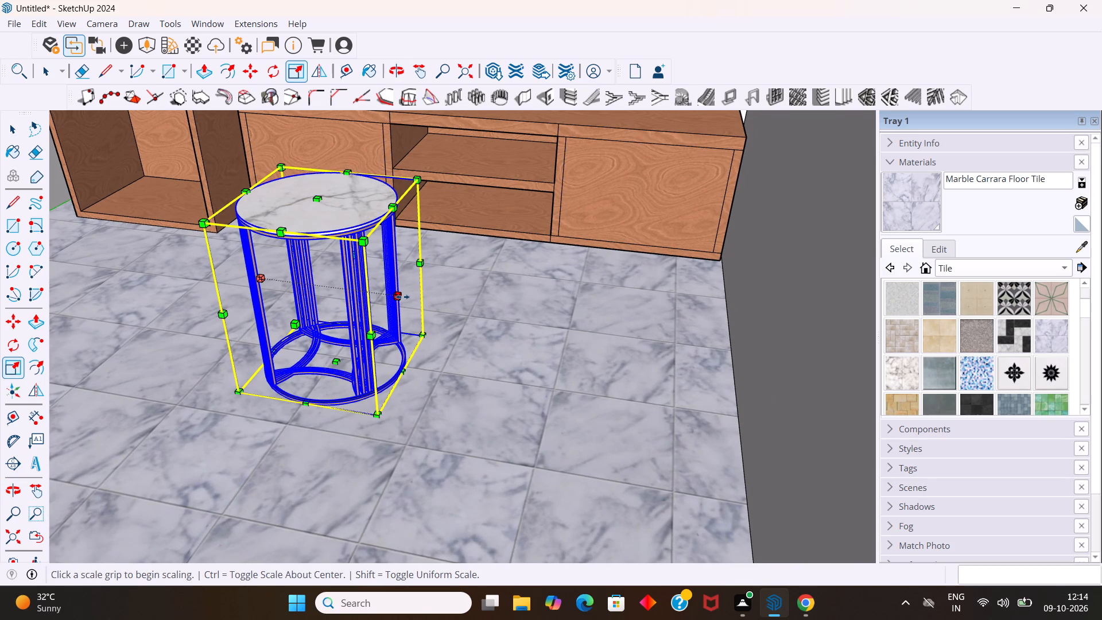
{"action": "left_click_drag", "start_coordinate": [402, 296], "coordinate": [475, 324]}
Stretch the table along the green axis and trim its depth slightly so the marble top is close to circular.
{"action": "left_click_drag", "start_coordinate": [335, 334], "coordinate": [335, 337]}
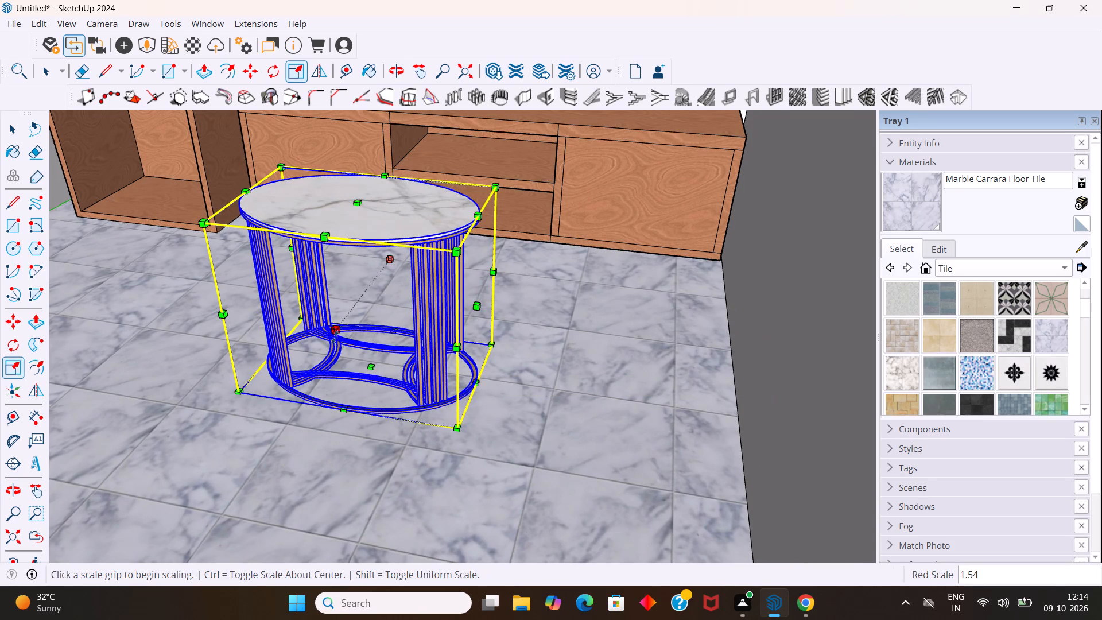
{"action": "left_click_drag", "start_coordinate": [335, 337], "coordinate": [283, 401]}
{"action": "scroll", "coordinate": [366, 362], "scroll_direction": "down", "scroll_amount": 9}
{"action": "middle_click_drag", "start_coordinate": [416, 350], "coordinate": [483, 502]}
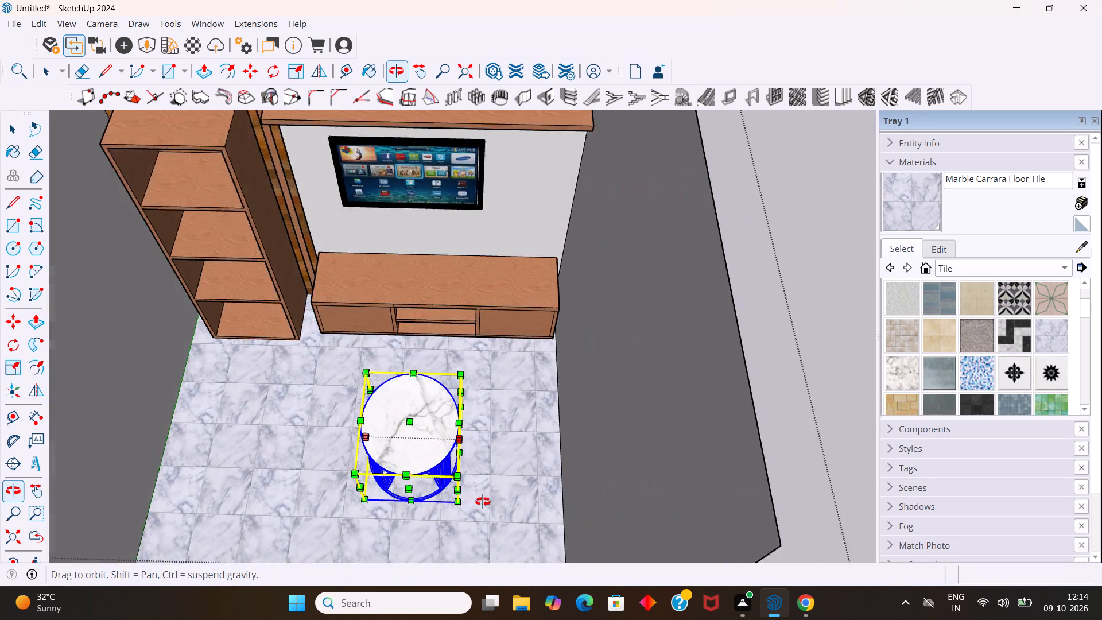
{"action": "middle_click_drag", "start_coordinate": [483, 502], "coordinate": [484, 507]}
{"action": "scroll", "coordinate": [483, 500], "scroll_direction": "down", "scroll_amount": 3}
{"action": "scroll", "coordinate": [461, 430], "scroll_direction": "up", "scroll_amount": 4}
{"action": "middle_click_drag", "start_coordinate": [439, 394], "coordinate": [452, 486]}
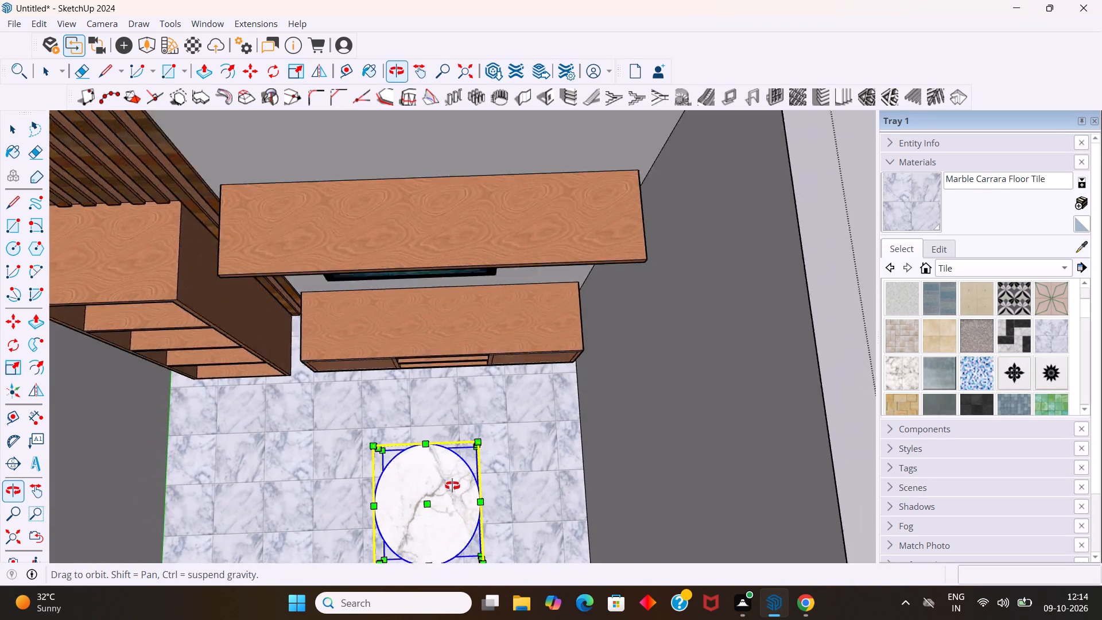
{"action": "middle_click_drag", "start_coordinate": [452, 486], "coordinate": [451, 510]}
{"action": "left_click_drag", "start_coordinate": [429, 450], "coordinate": [433, 462]}
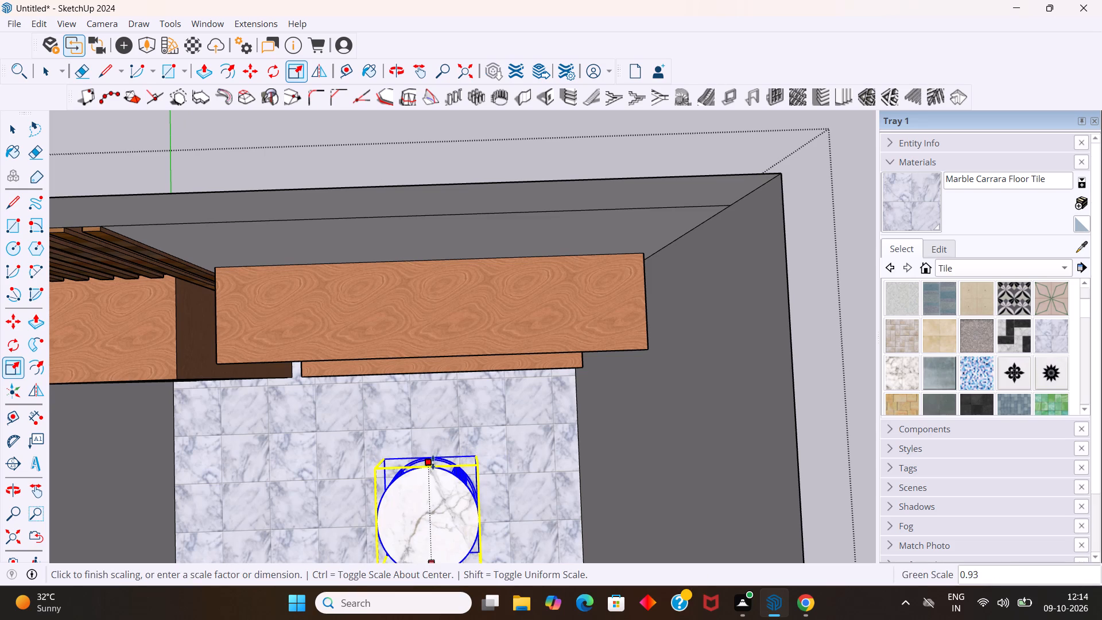
{"action": "left_click_drag", "start_coordinate": [433, 462], "coordinate": [434, 467]}
Examine the resized table's proportions and position on the floor relative to the TV unit.
{"action": "scroll", "coordinate": [439, 463], "scroll_direction": "down", "scroll_amount": 5}
{"action": "middle_click_drag", "start_coordinate": [483, 483], "coordinate": [510, 388]}
{"action": "scroll", "coordinate": [508, 383], "scroll_direction": "down", "scroll_amount": 5}
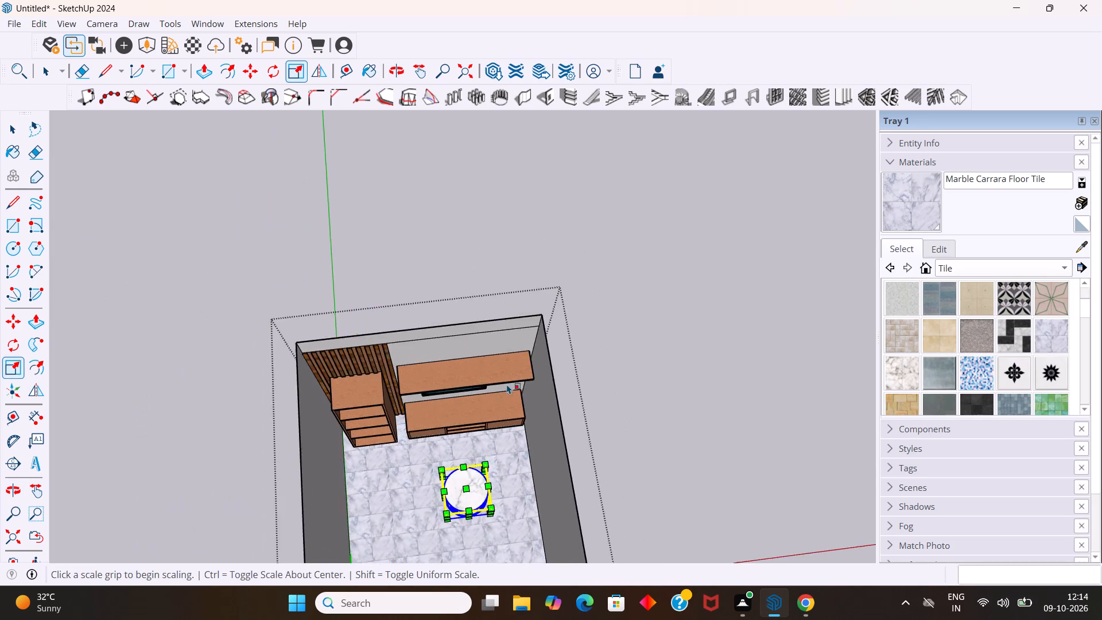
{"action": "scroll", "coordinate": [507, 384], "scroll_direction": "down", "scroll_amount": 7}
{"action": "middle_click_drag", "start_coordinate": [475, 521], "coordinate": [465, 418]}
{"action": "scroll", "coordinate": [465, 418], "scroll_direction": "up", "scroll_amount": 1}
{"action": "middle_click", "coordinate": [465, 417]}
{"action": "scroll", "coordinate": [547, 498], "scroll_direction": "up", "scroll_amount": 8}
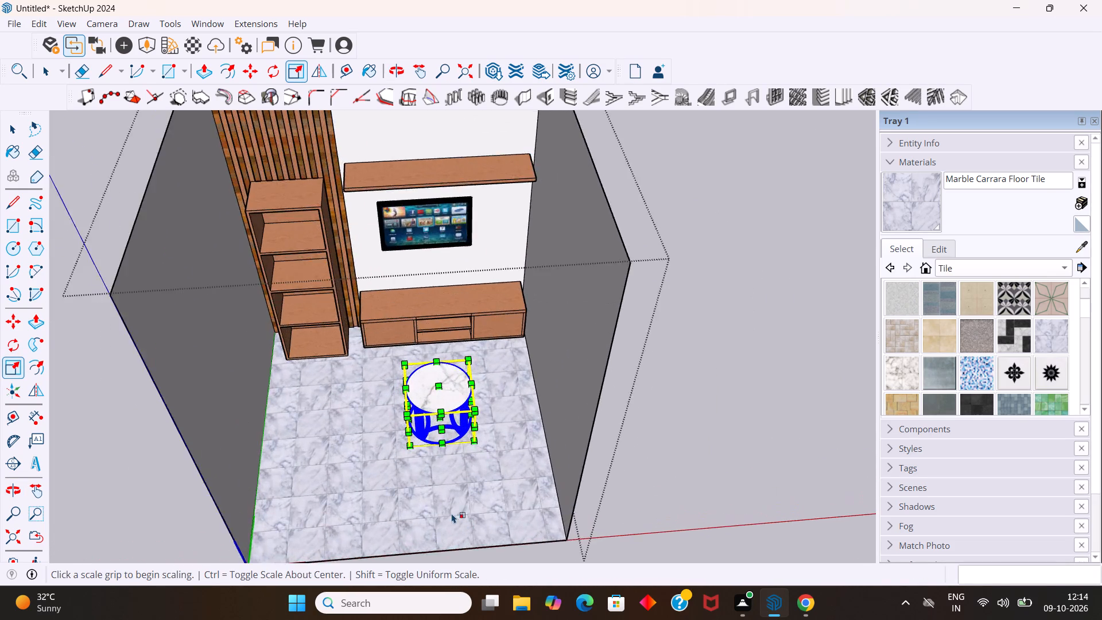
{"action": "scroll", "coordinate": [452, 513], "scroll_direction": "up", "scroll_amount": 6}
{"action": "middle_click_drag", "start_coordinate": [500, 429], "coordinate": [486, 385]}
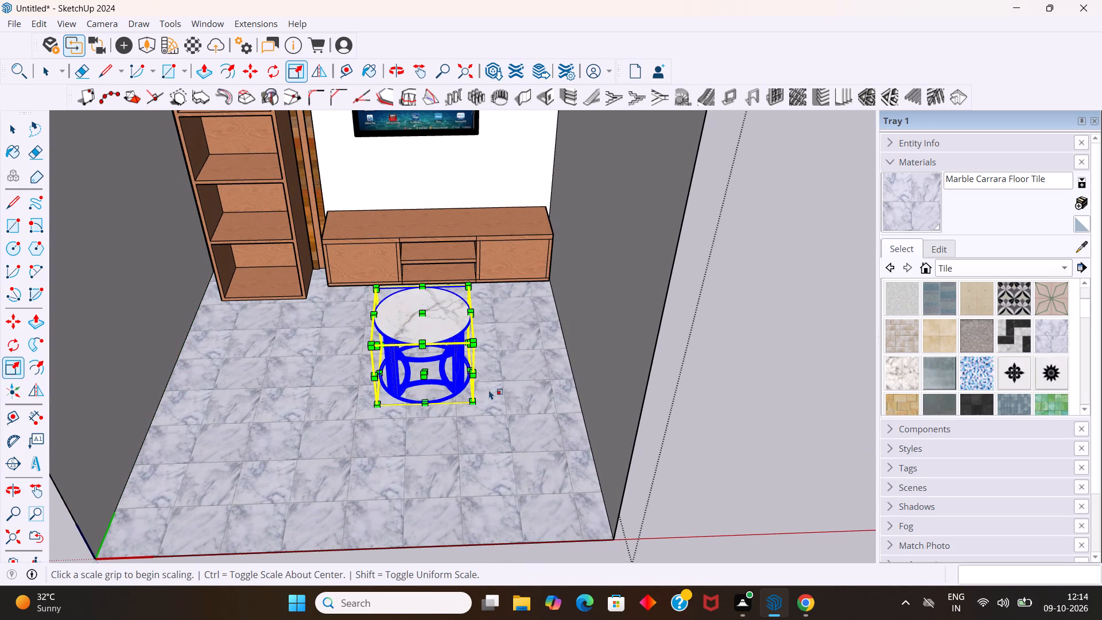
{"action": "scroll", "coordinate": [474, 393], "scroll_direction": "down", "scroll_amount": 6}
Finish scaling, deselect the table and close the open-fronted room's editing context.
{"action": "left_click", "coordinate": [673, 401]}
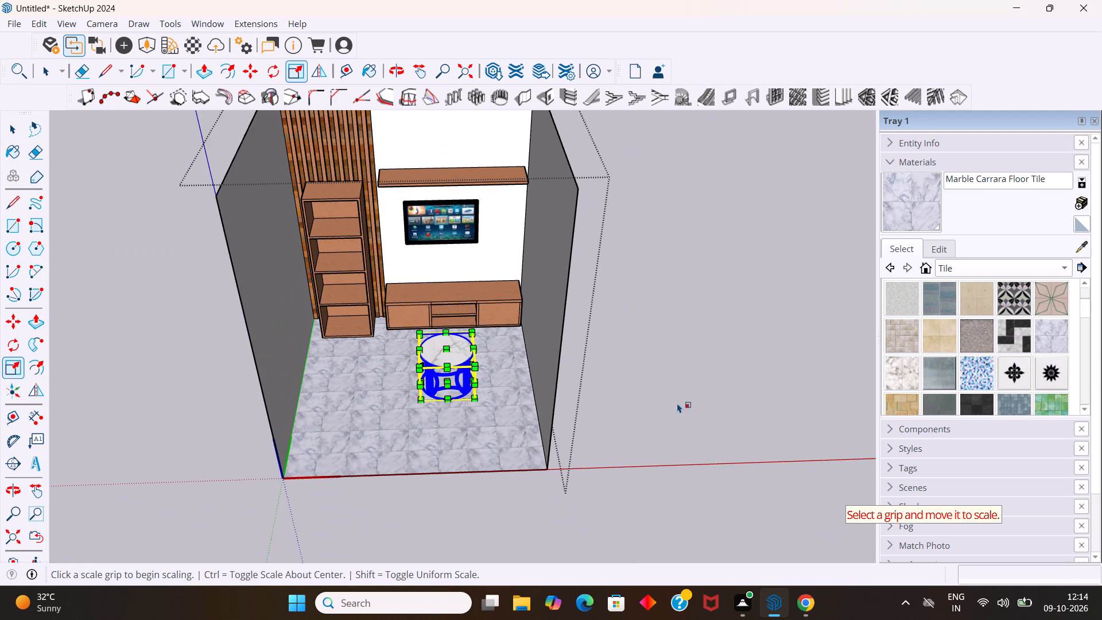
{"action": "left_click", "coordinate": [447, 424]}
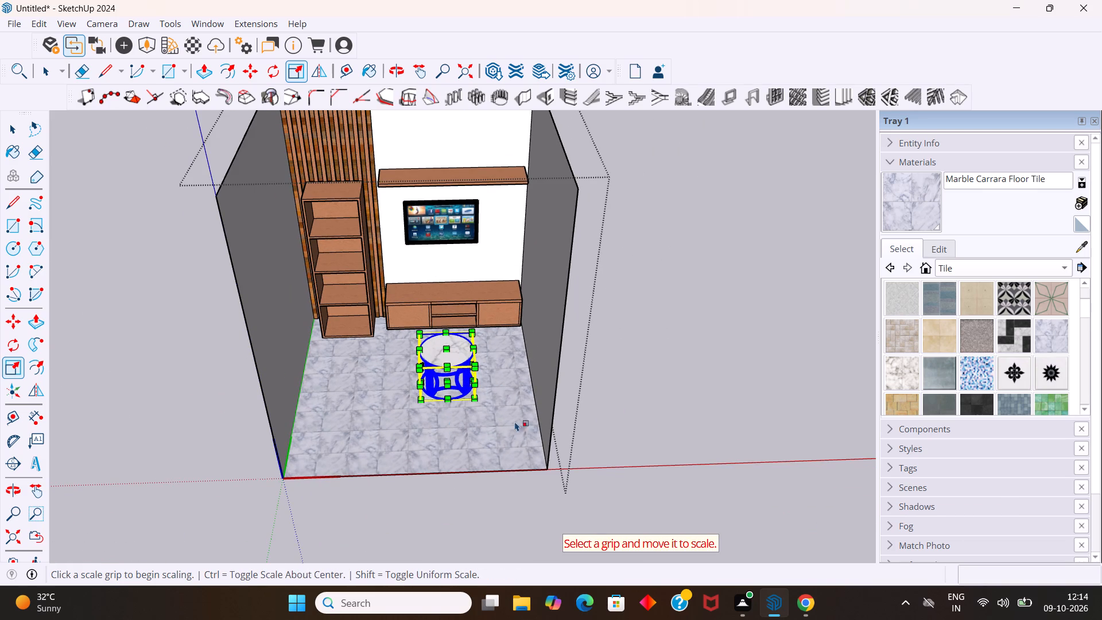
{"action": "key", "text": "space"}
{"action": "left_click", "coordinate": [666, 406]}
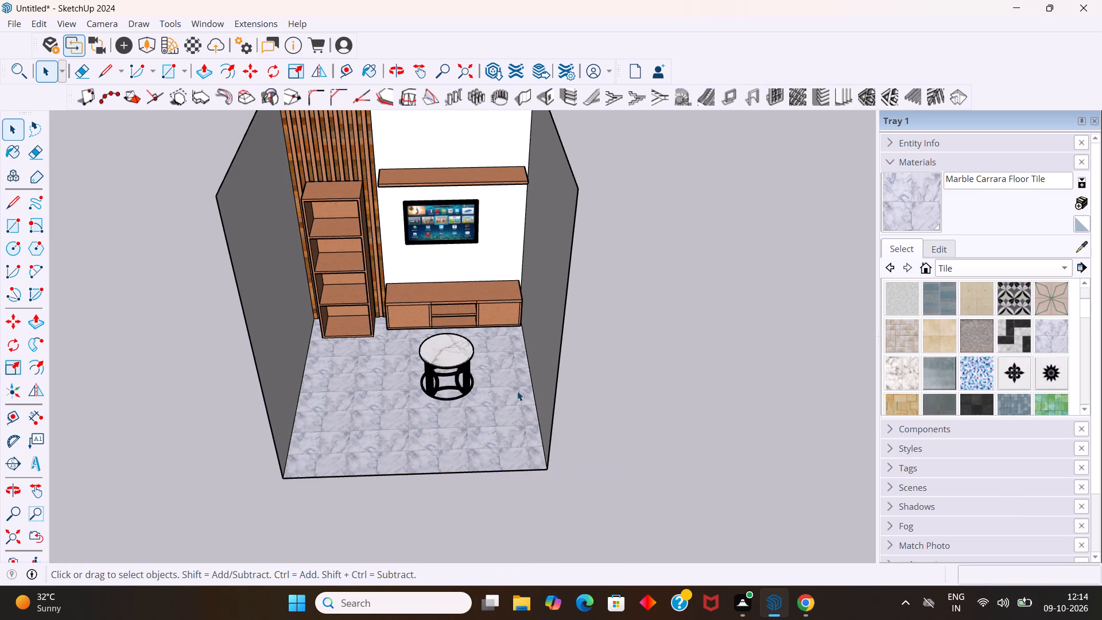
Open the open-fronted room group containing the round table for editing.
{"action": "double_click", "coordinate": [517, 391]}
{"action": "left_click", "coordinate": [517, 394]}
{"action": "scroll", "coordinate": [526, 398], "scroll_direction": "down", "scroll_amount": 17}
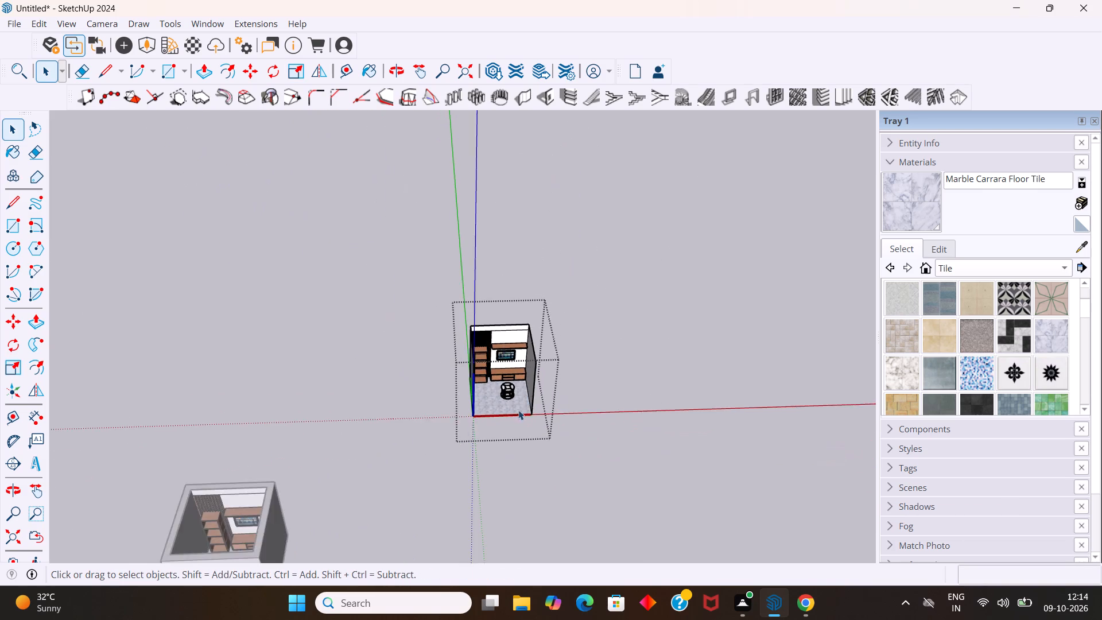
{"action": "middle_click_drag", "start_coordinate": [331, 493], "coordinate": [333, 562]}
{"action": "scroll", "coordinate": [603, 365], "scroll_direction": "up", "scroll_amount": 13}
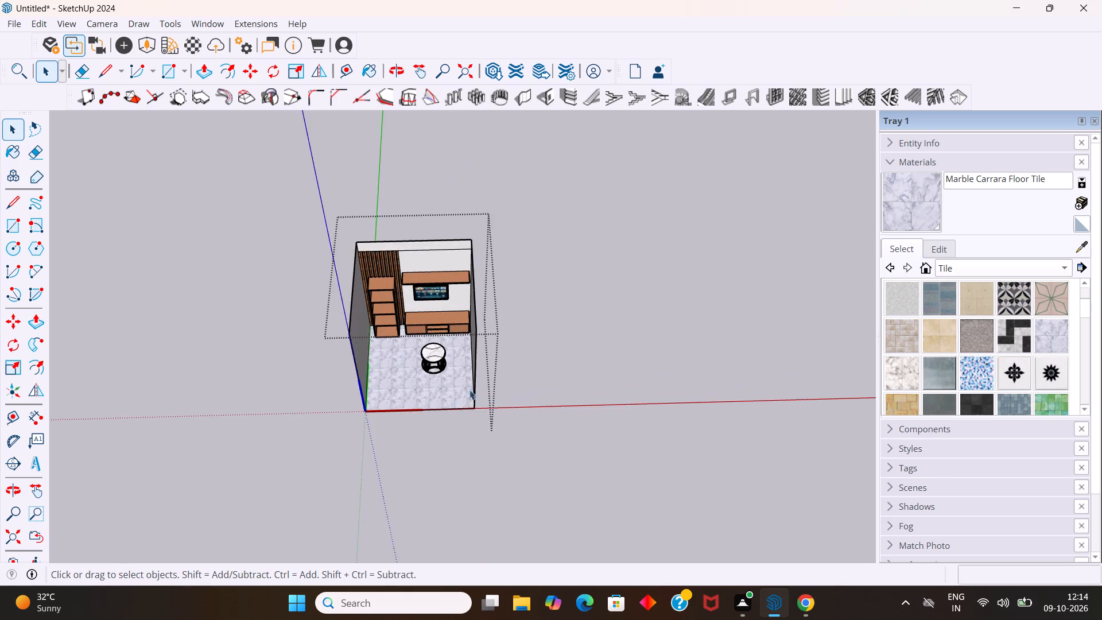
{"action": "scroll", "coordinate": [469, 390], "scroll_direction": "up", "scroll_amount": 7}
Switch to Chrome and search 3D Warehouse for sofa.
{"action": "left_click", "coordinate": [804, 603]}
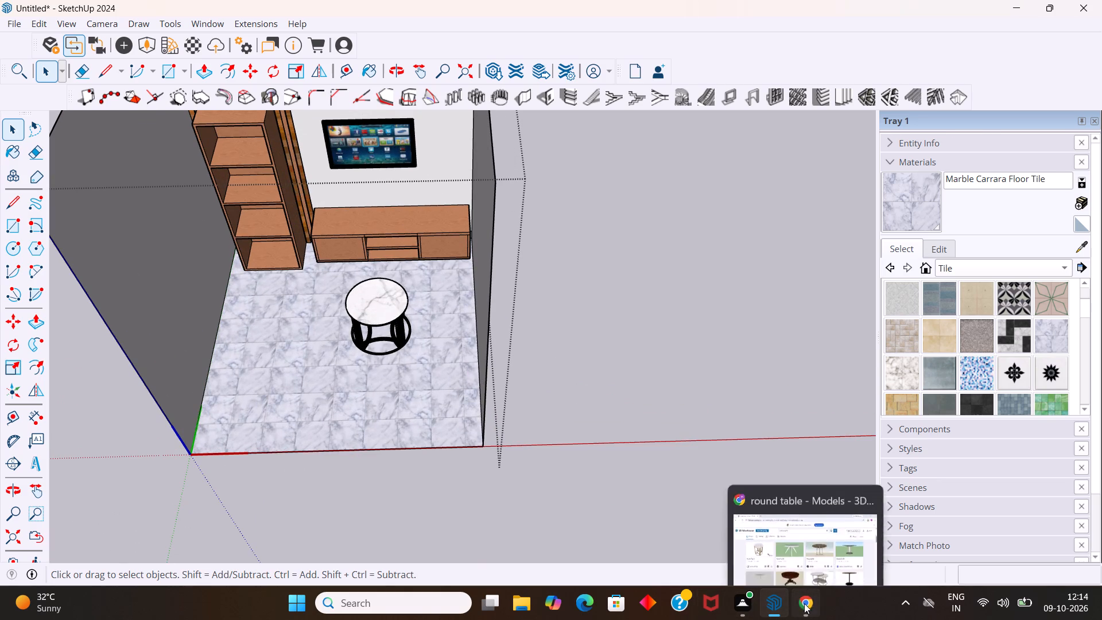
{"action": "left_click", "coordinate": [726, 127]}
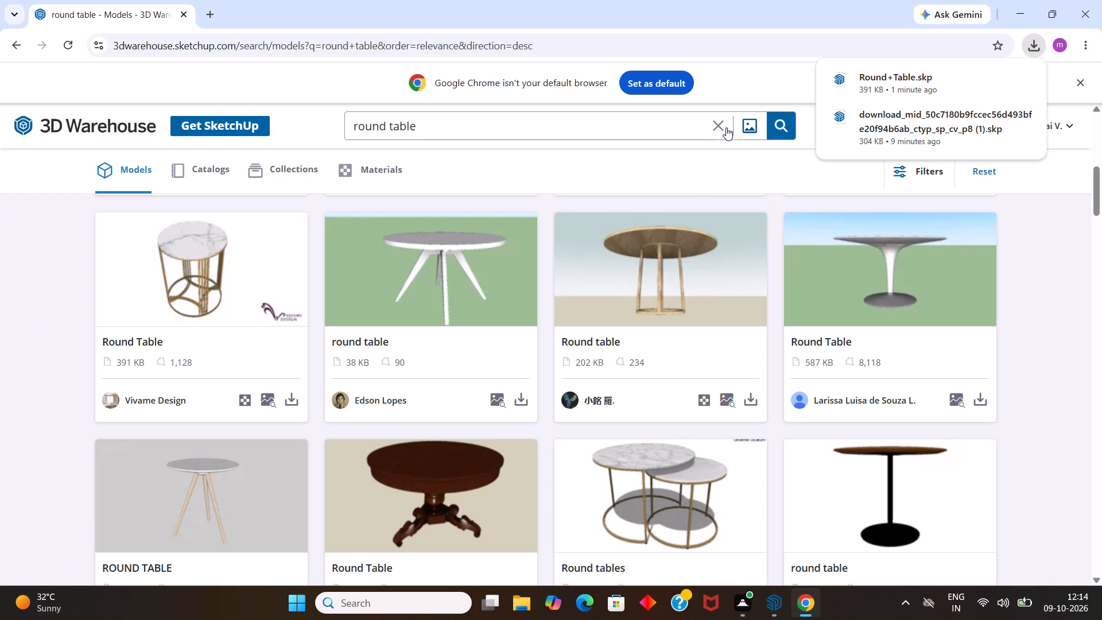
{"action": "key", "text": "s"}
{"action": "key", "text": "o"}
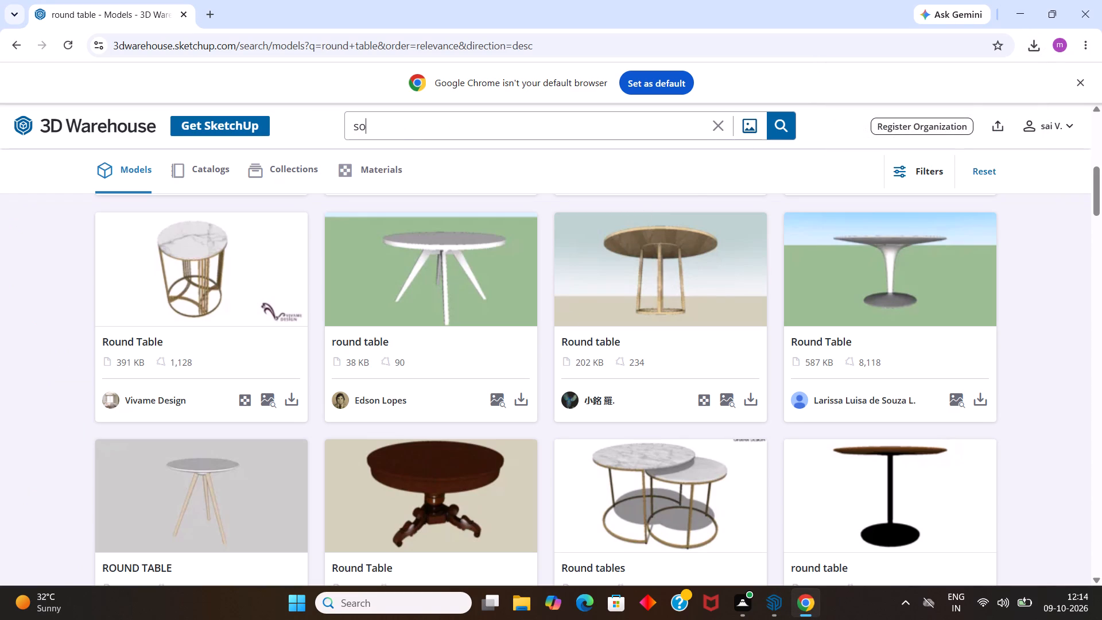
{"action": "type", "text": "fa"}
{"action": "key", "text": "Return"}
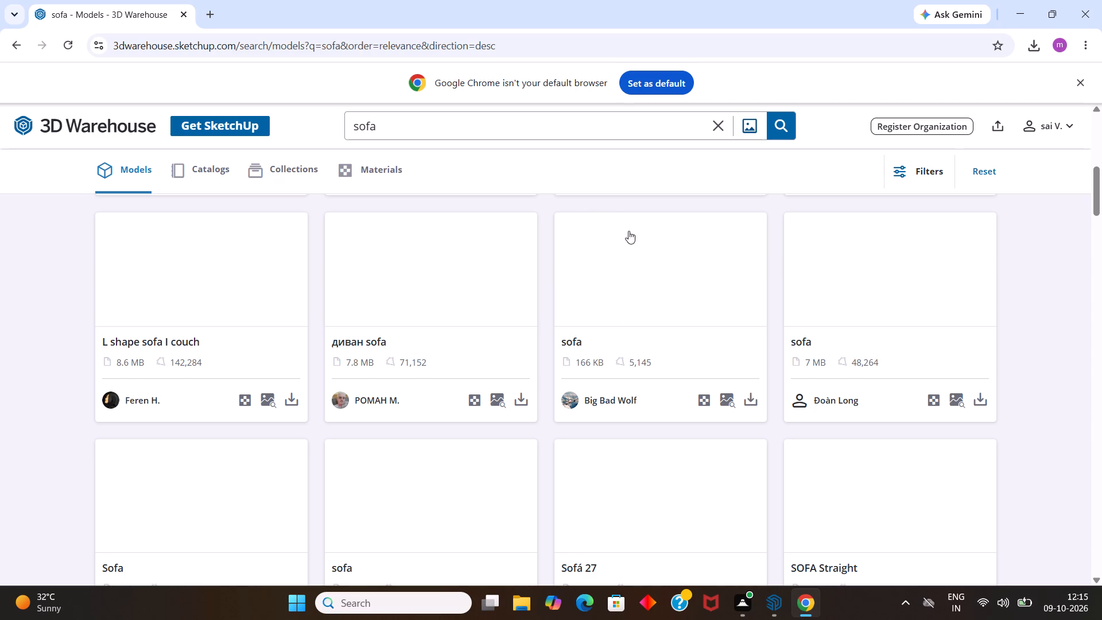
Look through the sofa search results for a model that suits the TV wall room.
{"action": "scroll", "coordinate": [606, 287], "scroll_direction": "up", "scroll_amount": 8}
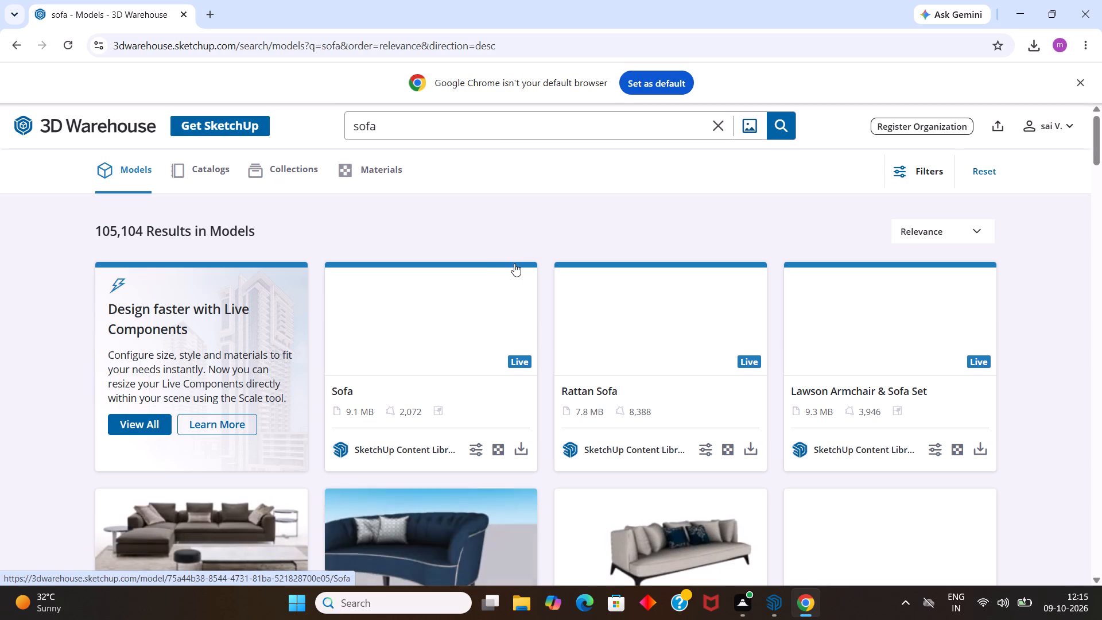
{"action": "scroll", "coordinate": [514, 263], "scroll_direction": "down", "scroll_amount": 4}
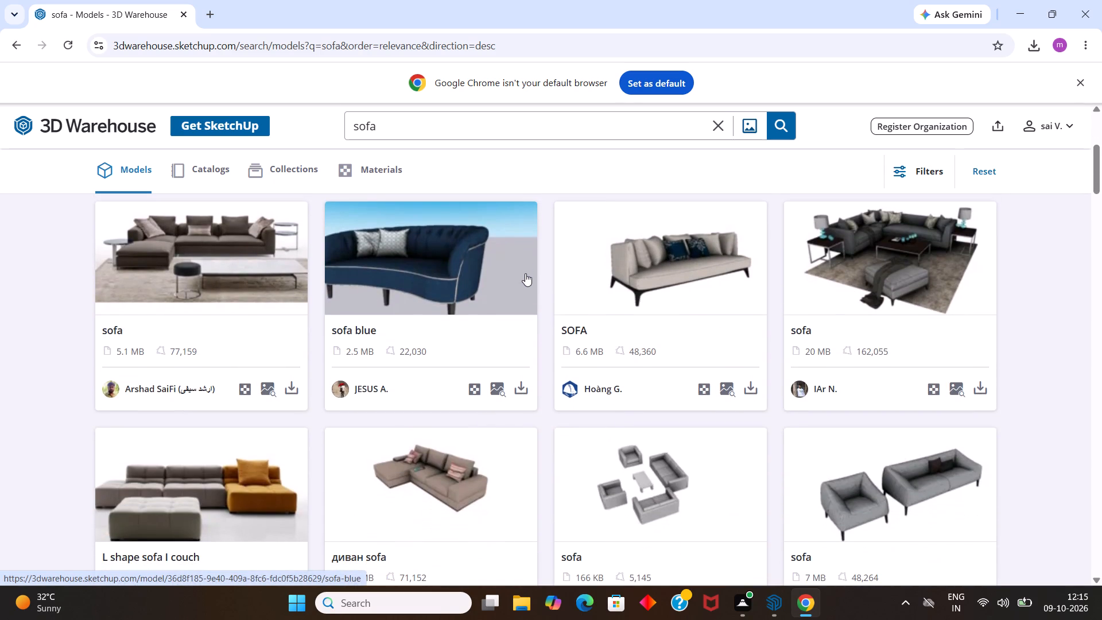
{"action": "scroll", "coordinate": [527, 273], "scroll_direction": "down", "scroll_amount": 3}
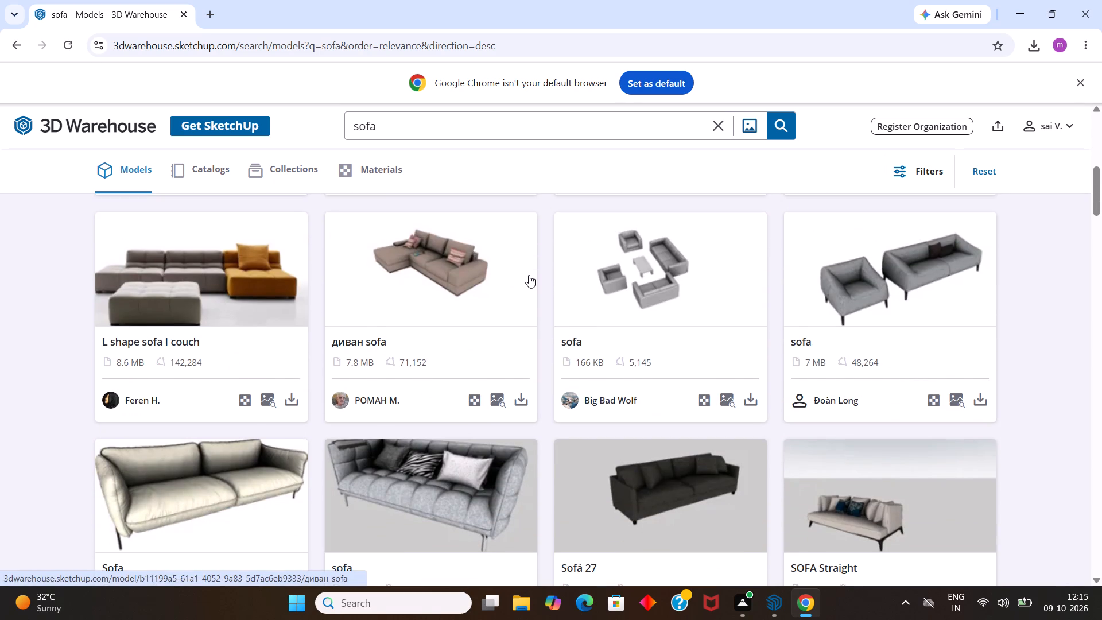
{"action": "scroll", "coordinate": [535, 269], "scroll_direction": "down", "scroll_amount": 2}
{"action": "scroll", "coordinate": [533, 275], "scroll_direction": "up", "scroll_amount": 4}
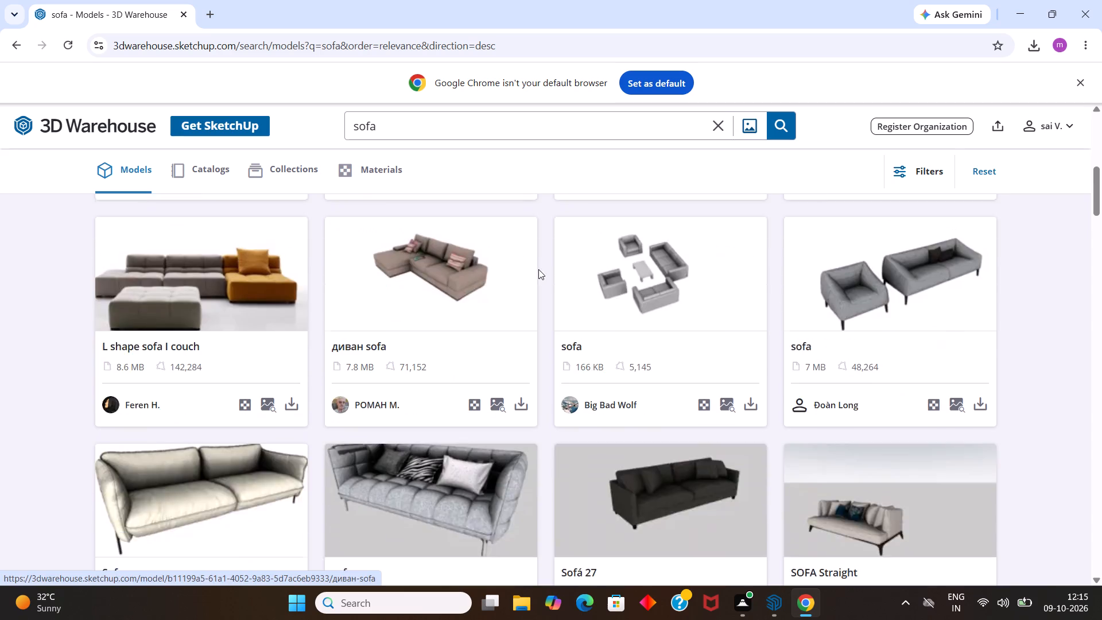
{"action": "scroll", "coordinate": [538, 269], "scroll_direction": "up", "scroll_amount": 4}
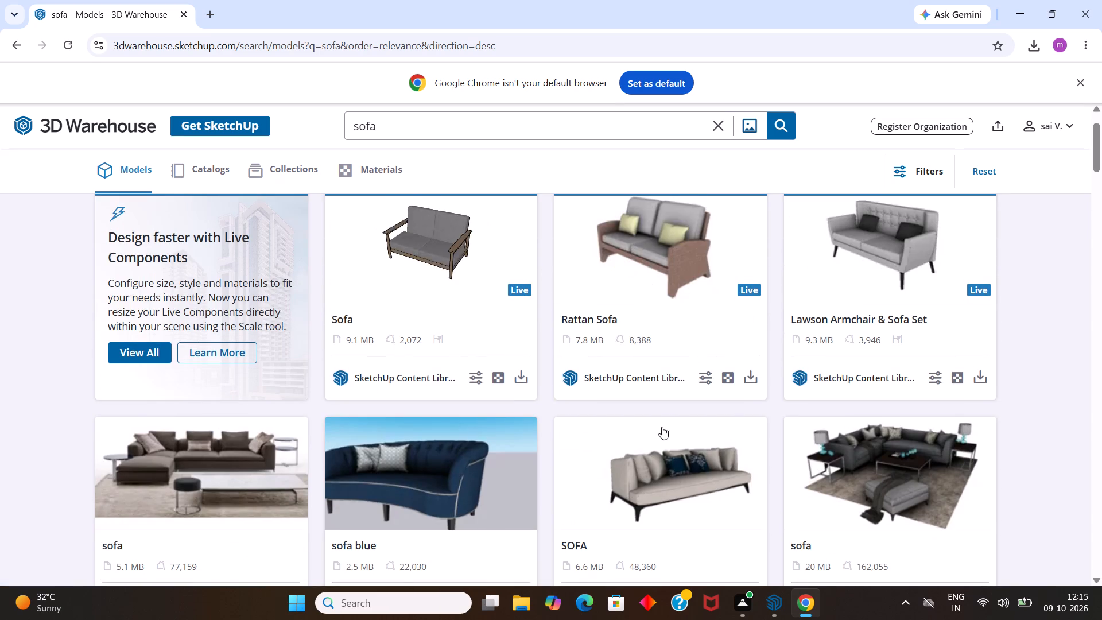
{"action": "scroll", "coordinate": [673, 446], "scroll_direction": "down", "scroll_amount": 8}
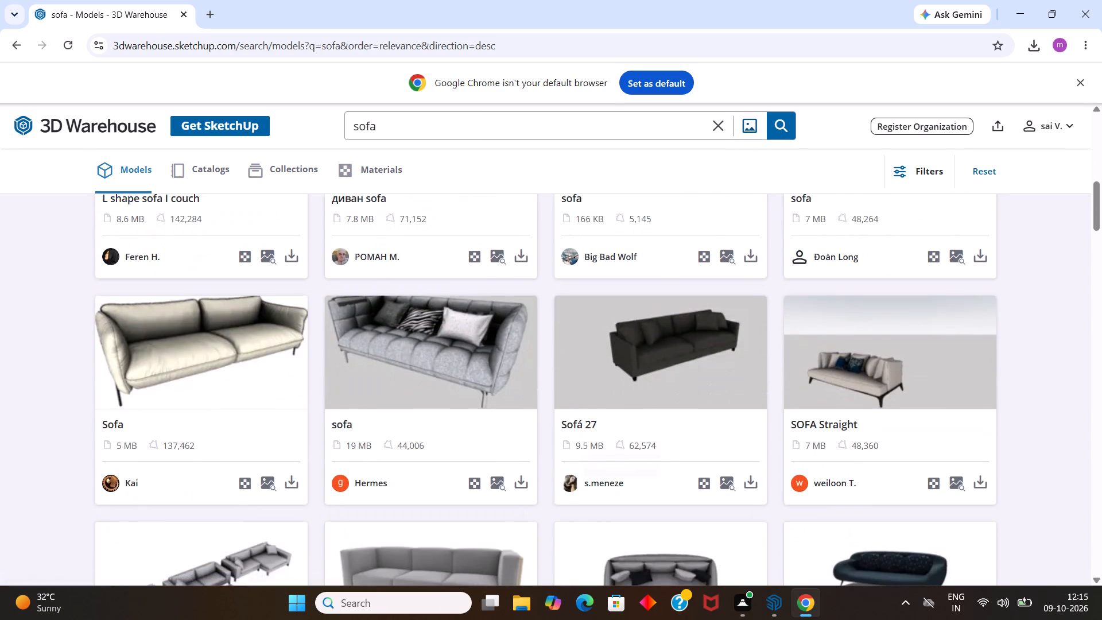
{"action": "scroll", "coordinate": [566, 447], "scroll_direction": "down", "scroll_amount": 4}
{"action": "scroll", "coordinate": [483, 432], "scroll_direction": "down", "scroll_amount": 2}
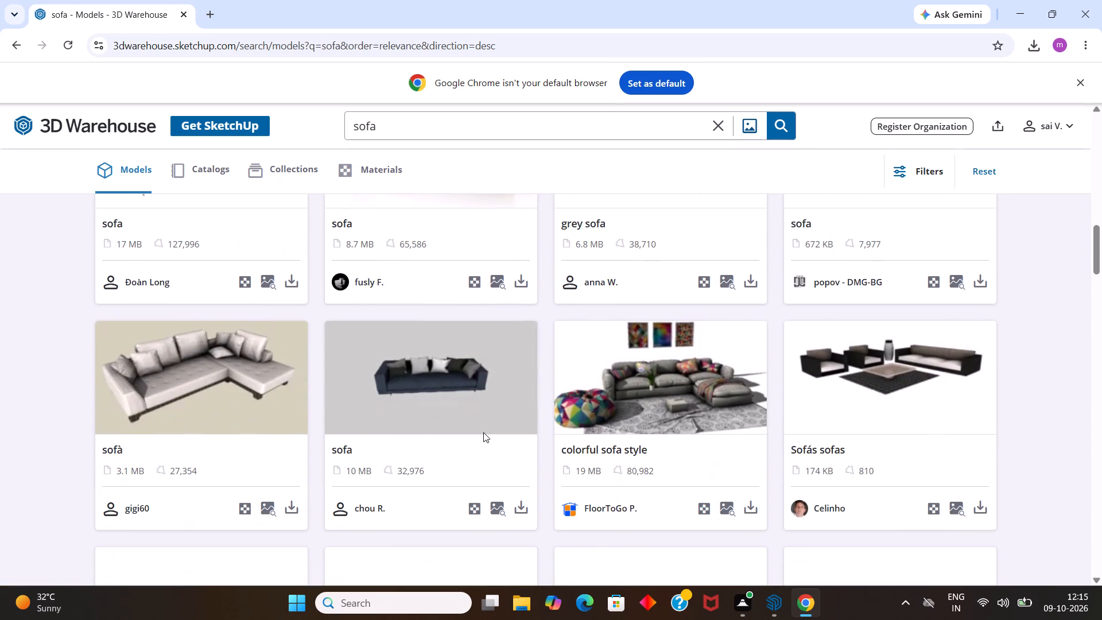
{"action": "scroll", "coordinate": [463, 421], "scroll_direction": "down", "scroll_amount": 2}
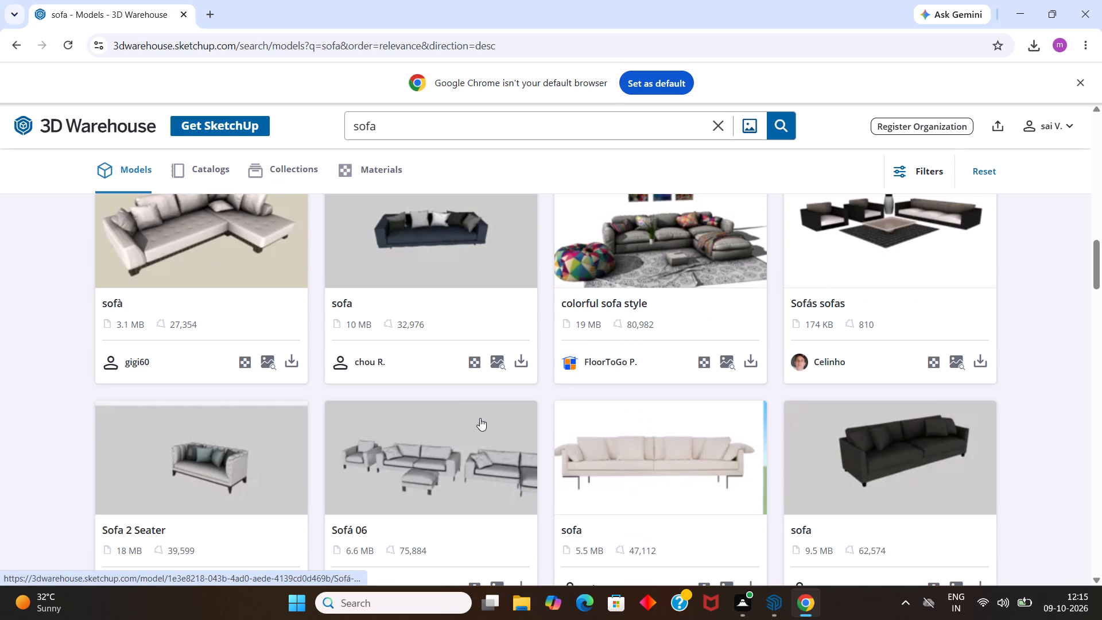
{"action": "scroll", "coordinate": [482, 415], "scroll_direction": "up", "scroll_amount": 2}
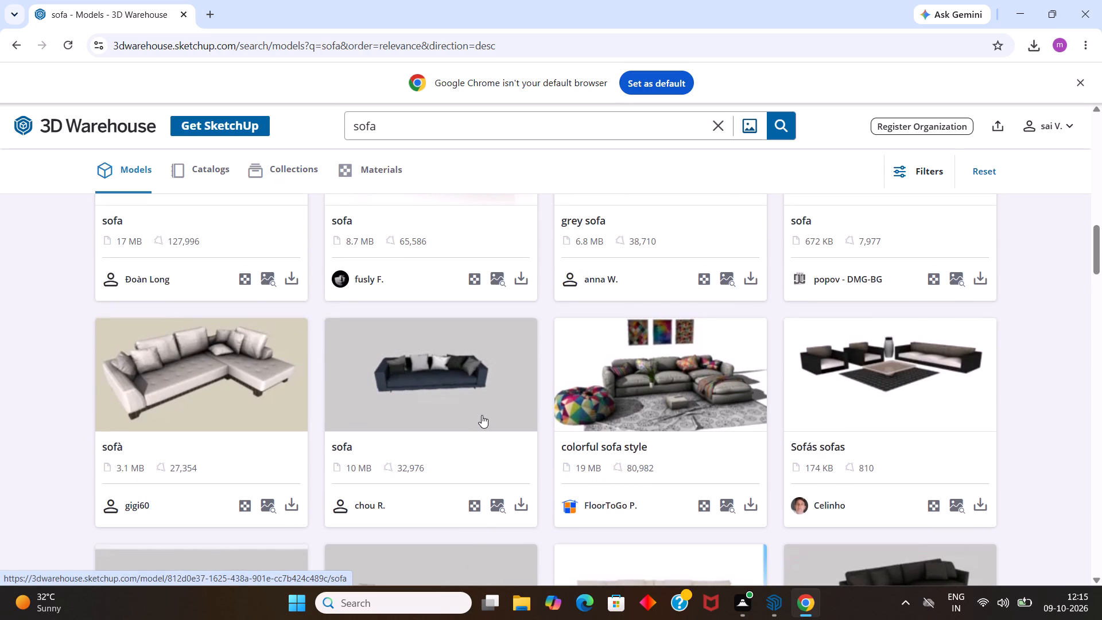
{"action": "scroll", "coordinate": [483, 409], "scroll_direction": "down", "scroll_amount": 2}
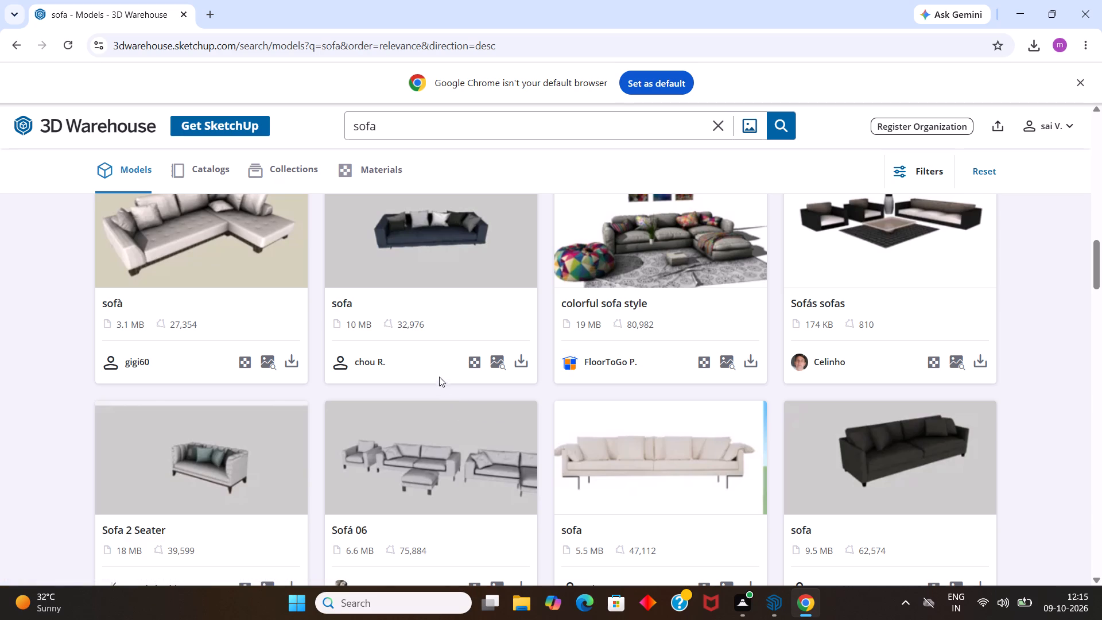
{"action": "scroll", "coordinate": [645, 545], "scroll_direction": "down", "scroll_amount": 2}
{"action": "scroll", "coordinate": [604, 409], "scroll_direction": "down", "scroll_amount": 3}
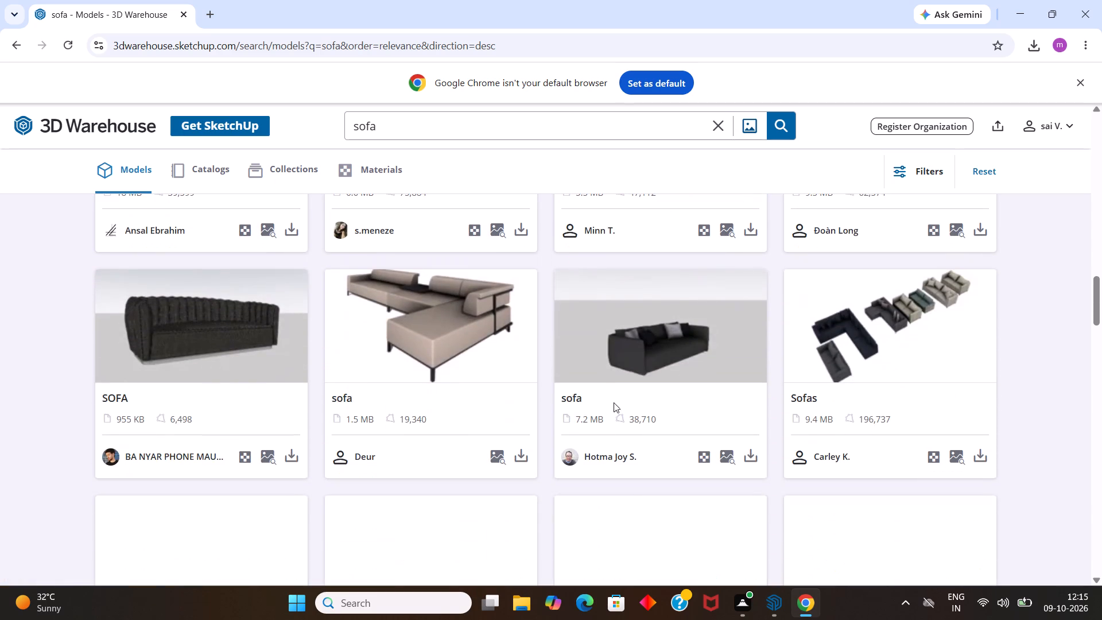
{"action": "scroll", "coordinate": [703, 316], "scroll_direction": "down", "scroll_amount": 4}
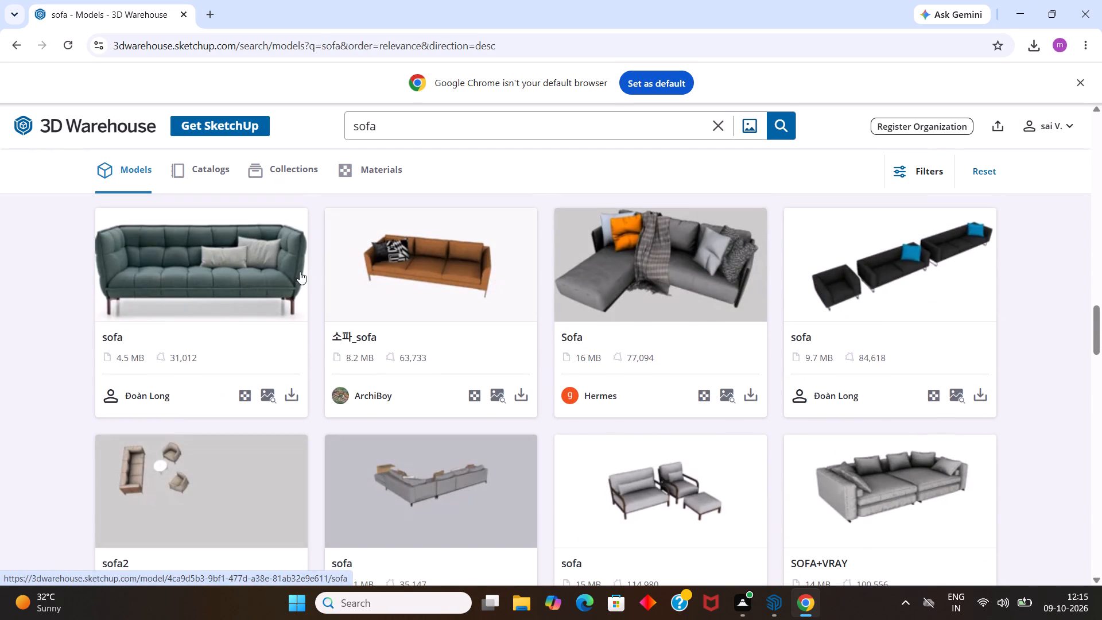
Download the green tufted sofa with light cushions as a SketchUp file.
{"action": "left_click", "coordinate": [288, 387]}
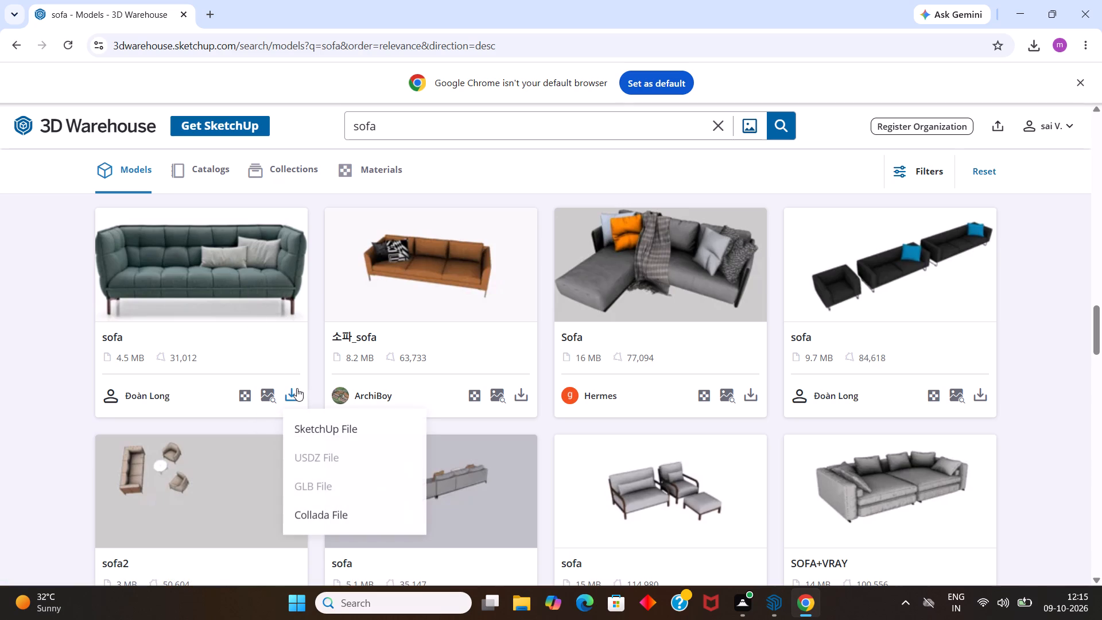
{"action": "left_click", "coordinate": [319, 423]}
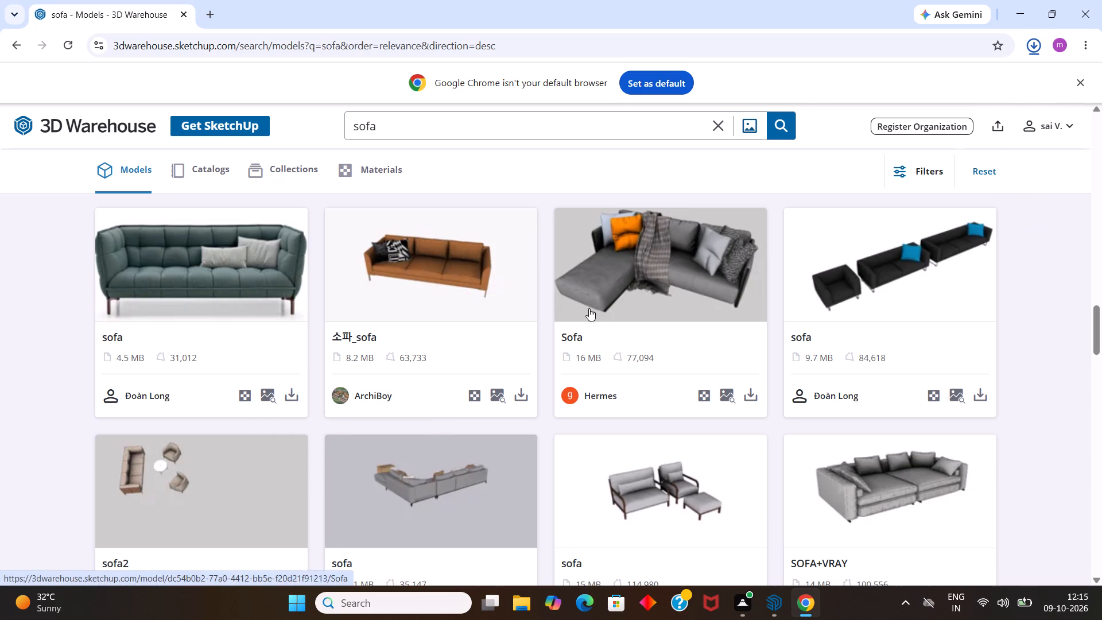
Switch to SketchUp, import the S25 file from Downloads and place it on the ground outside the room, in front of the red axis.
{"action": "left_click", "coordinate": [776, 599]}
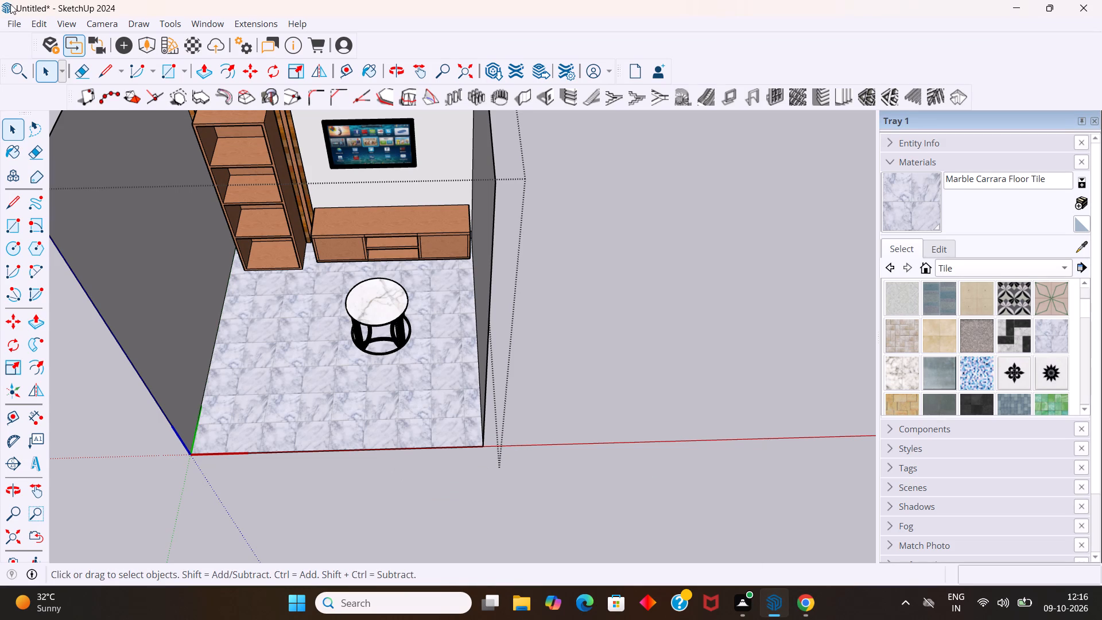
{"action": "left_click", "coordinate": [11, 20]}
{"action": "left_click", "coordinate": [66, 224]}
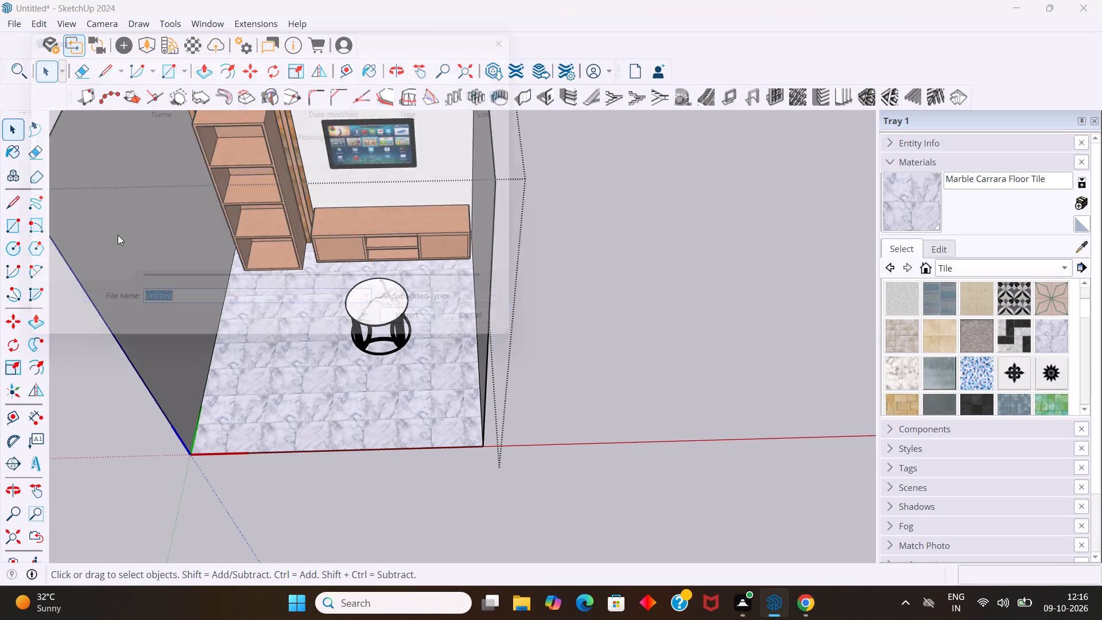
{"action": "left_click", "coordinate": [188, 151]}
{"action": "left_click", "coordinate": [424, 335]}
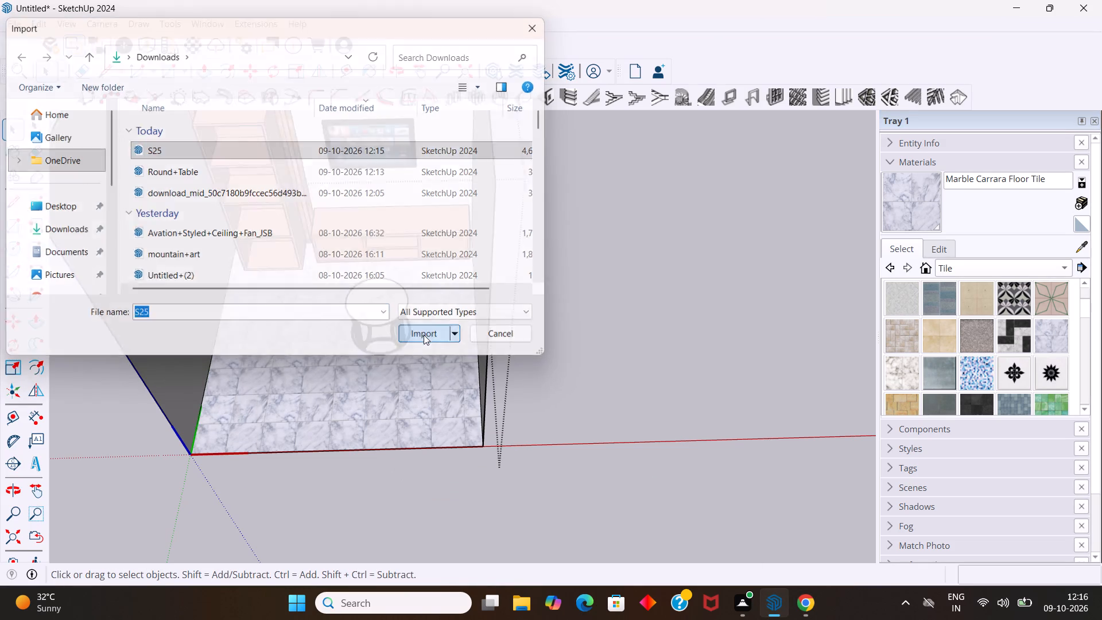
{"action": "scroll", "coordinate": [552, 400], "scroll_direction": "down", "scroll_amount": 6}
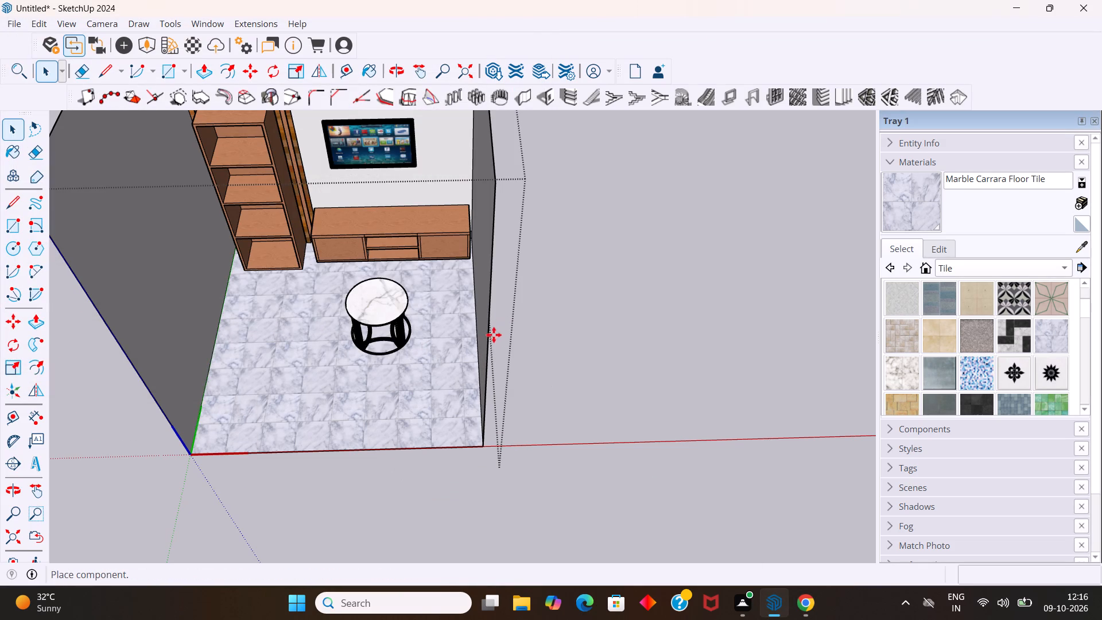
{"action": "scroll", "coordinate": [488, 333], "scroll_direction": "down", "scroll_amount": 18}
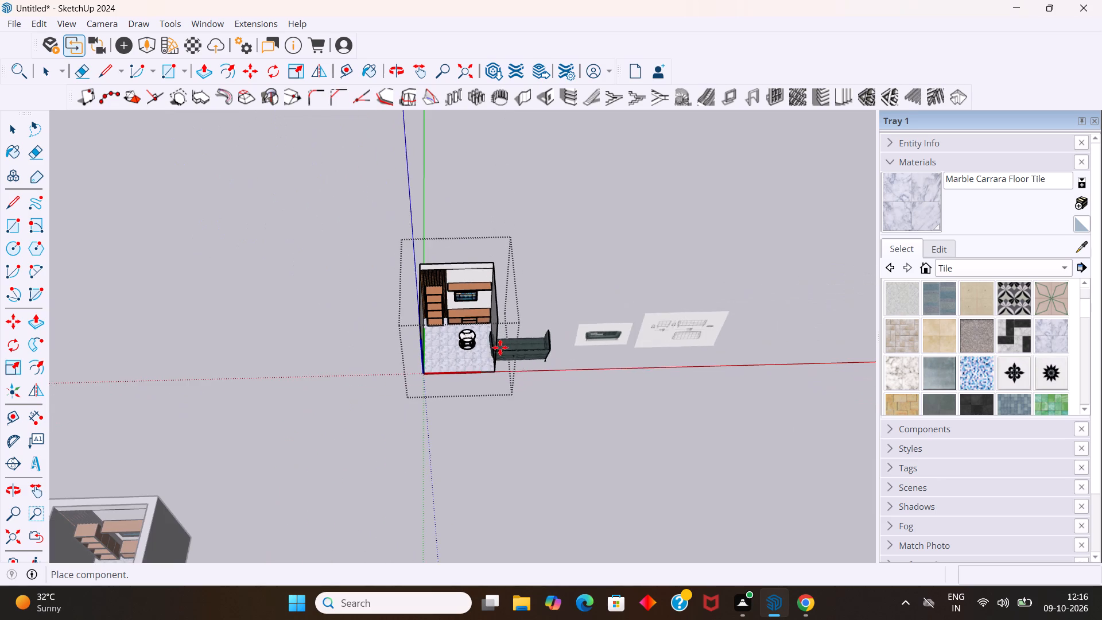
{"action": "left_click", "coordinate": [592, 405]}
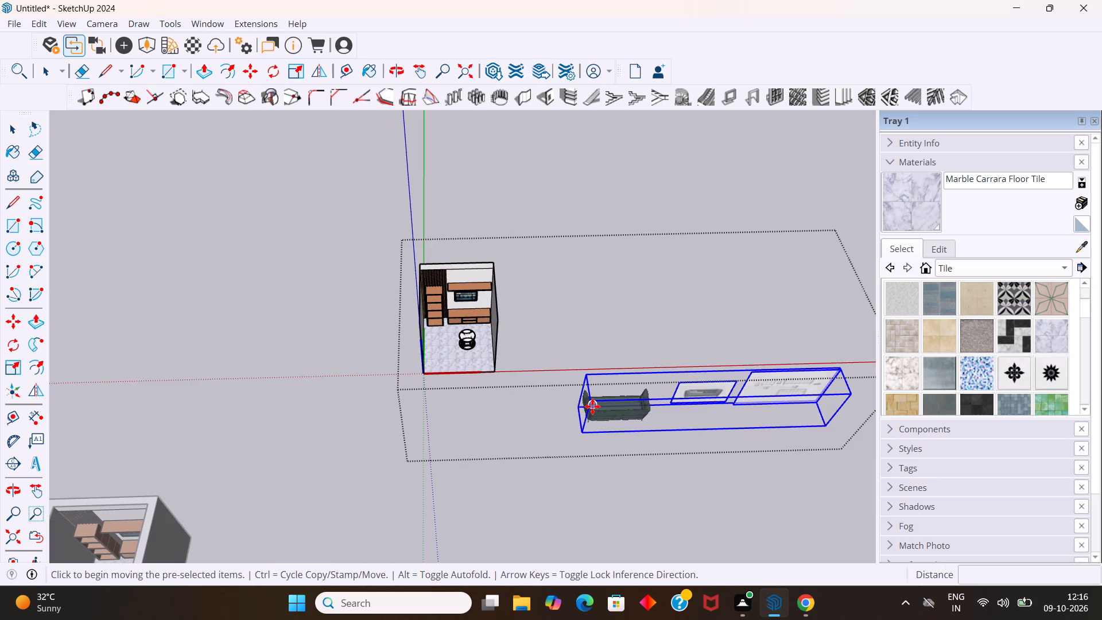
Explode the imported sofa component into its separate parts and clear the selection.
{"action": "right_click", "coordinate": [611, 404]}
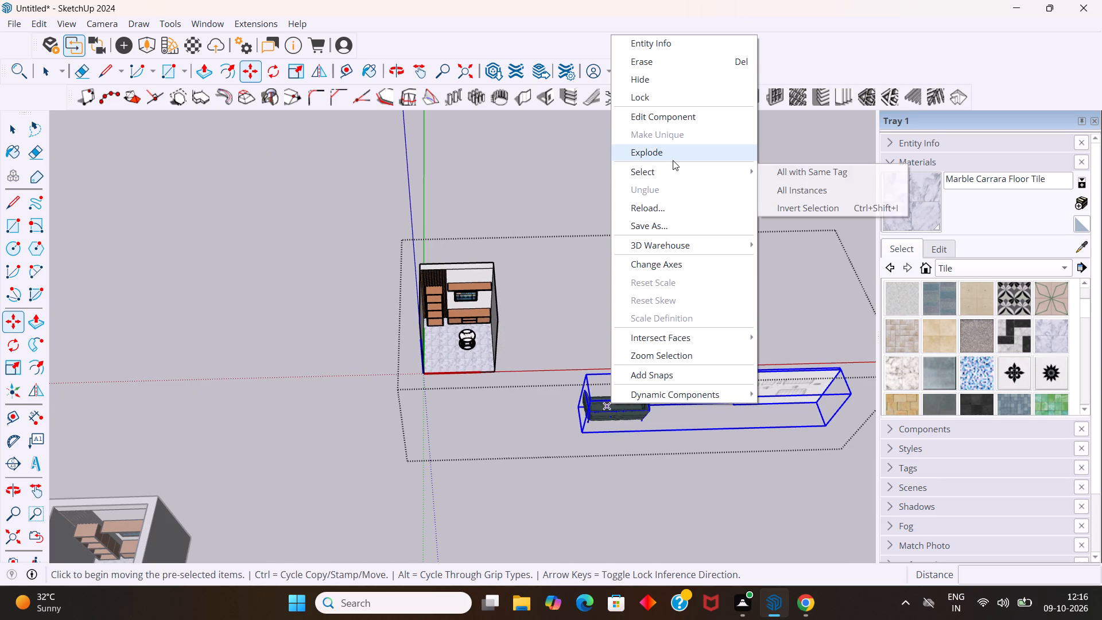
{"action": "left_click", "coordinate": [673, 160]}
{"action": "scroll", "coordinate": [641, 424], "scroll_direction": "up", "scroll_amount": 3}
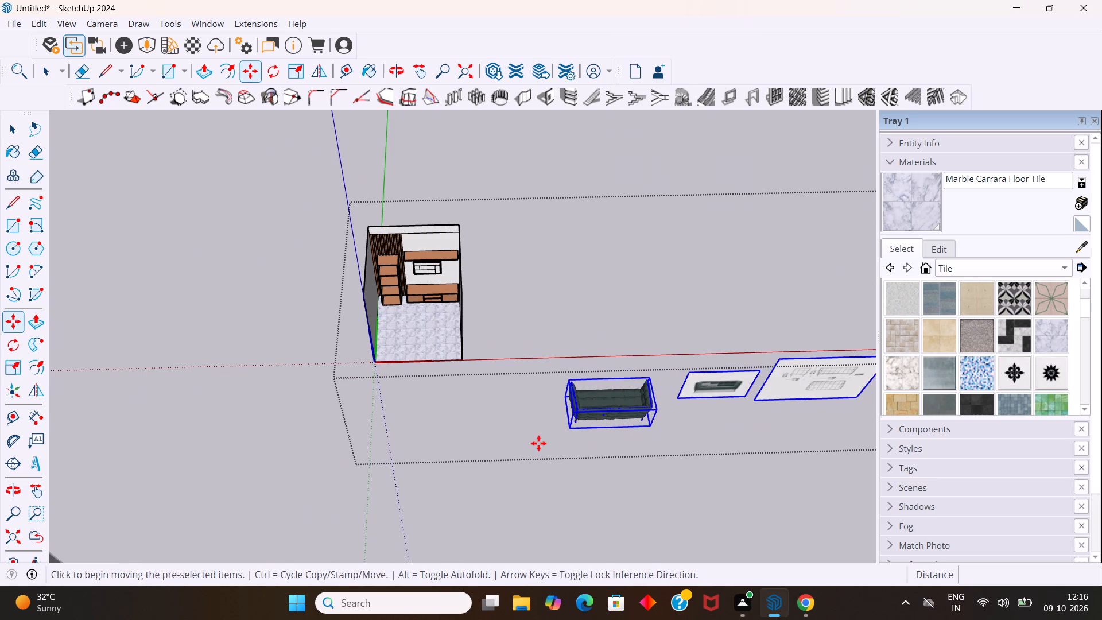
{"action": "key", "text": "space"}
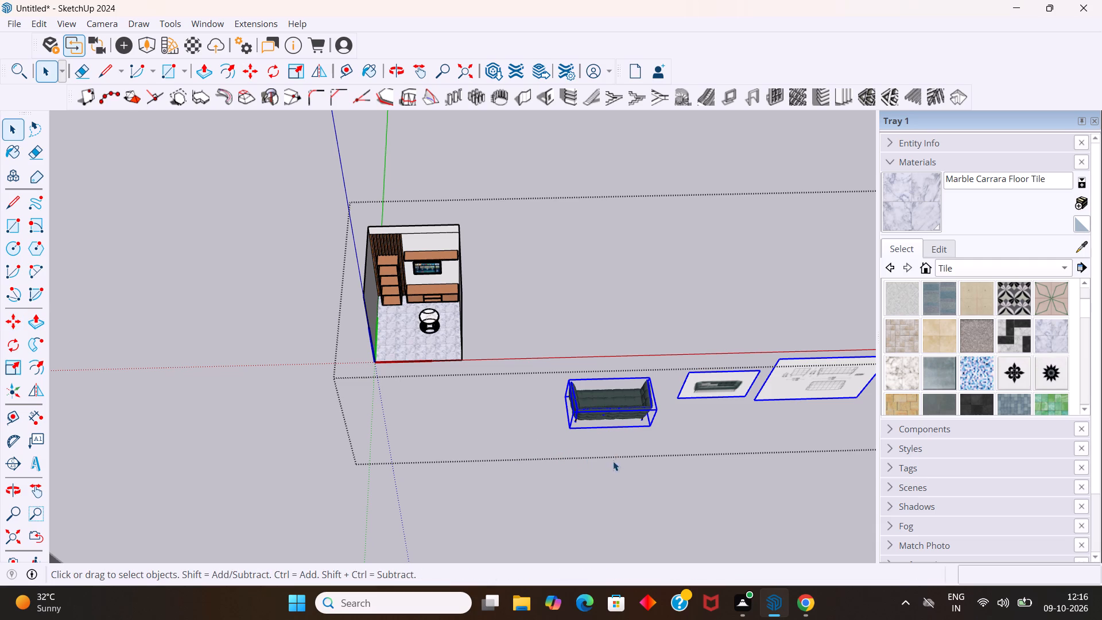
{"action": "left_click", "coordinate": [614, 483]}
{"action": "double_click", "coordinate": [428, 336]}
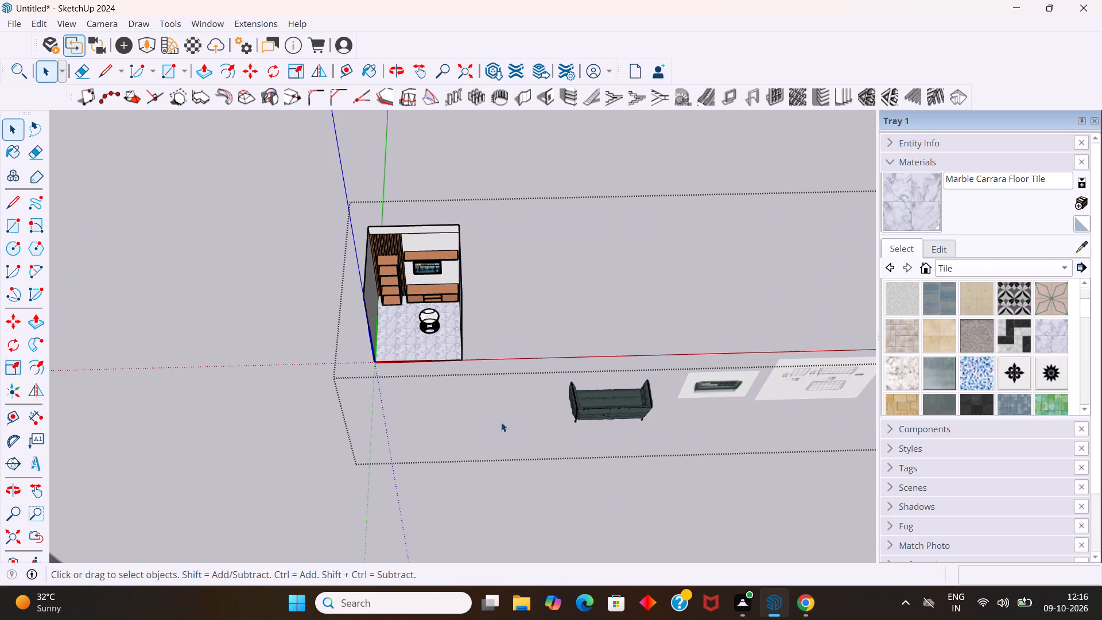
Rotate the green sofa 90 degrees horizontally about a point in front of it.
{"action": "left_click", "coordinate": [575, 418]}
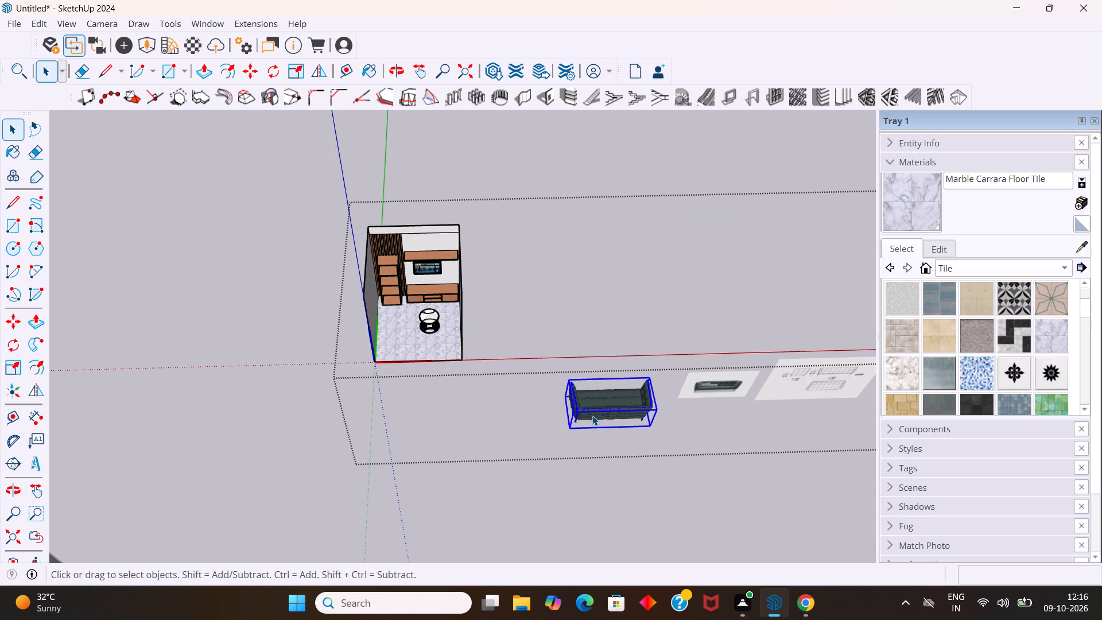
{"action": "key", "text": "q"}
{"action": "left_click", "coordinate": [618, 514]}
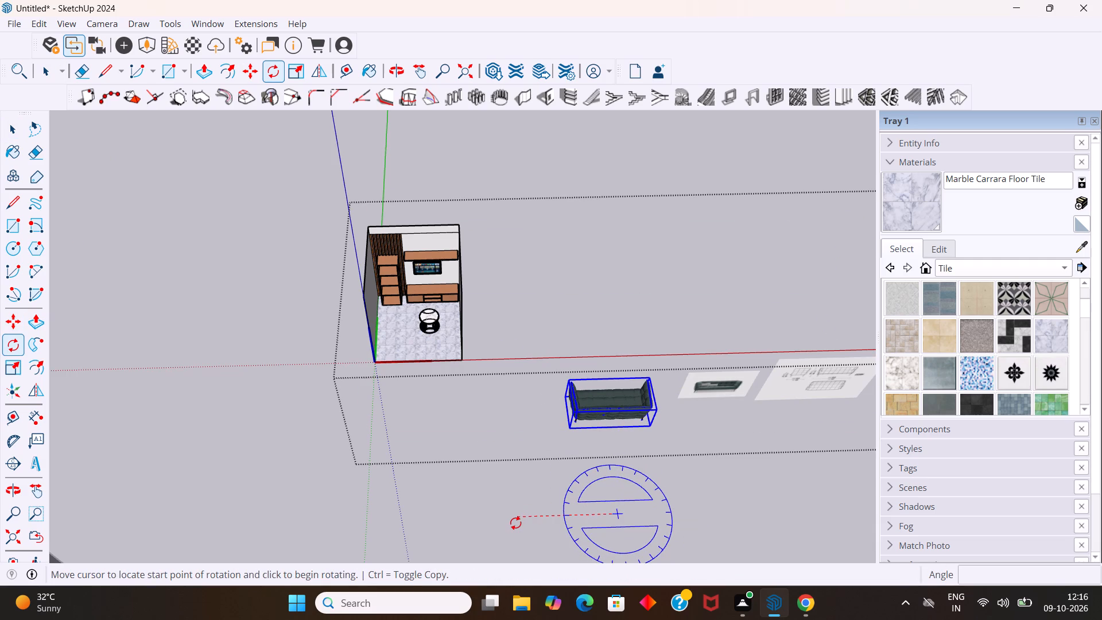
{"action": "left_click", "coordinate": [515, 522]}
{"action": "scroll", "coordinate": [514, 507], "scroll_direction": "down", "scroll_amount": 4}
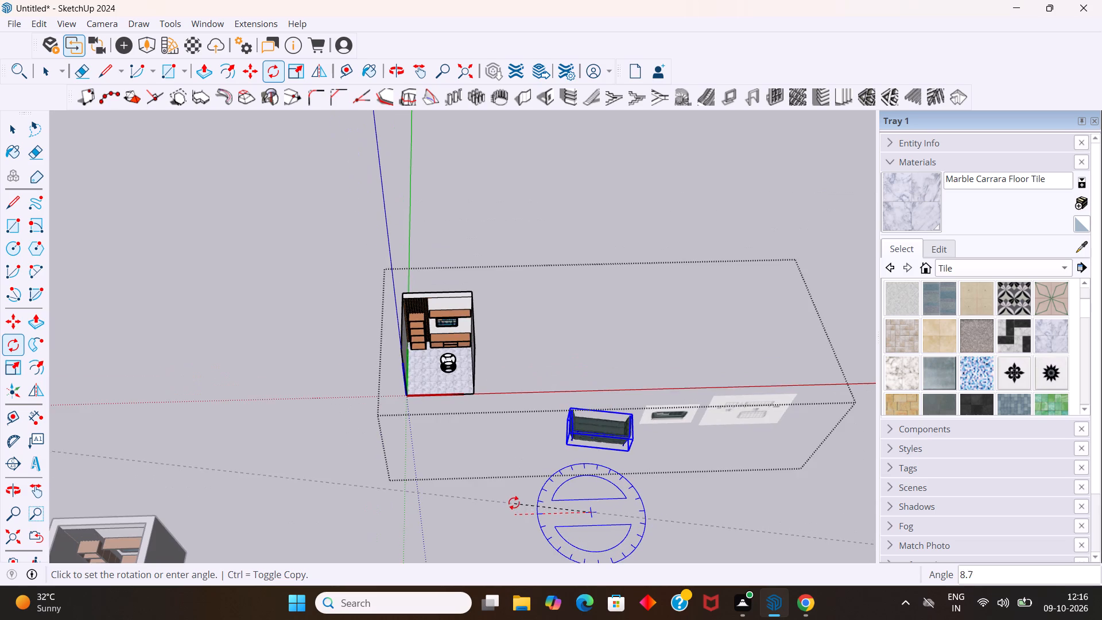
{"action": "scroll", "coordinate": [513, 527], "scroll_direction": "down", "scroll_amount": 10}
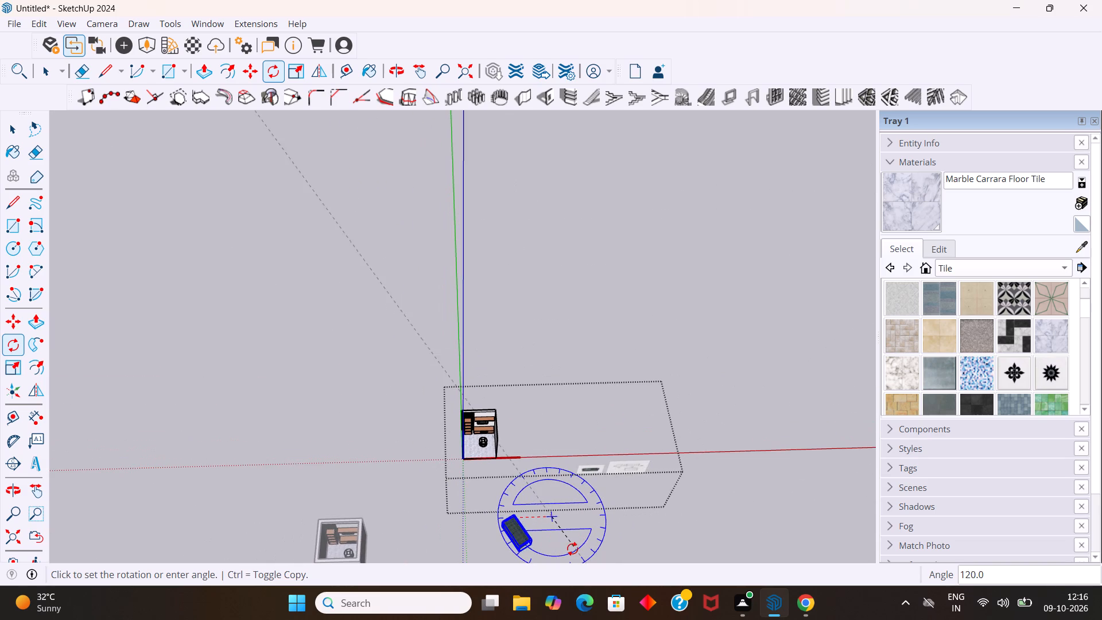
{"action": "left_click", "coordinate": [551, 555]}
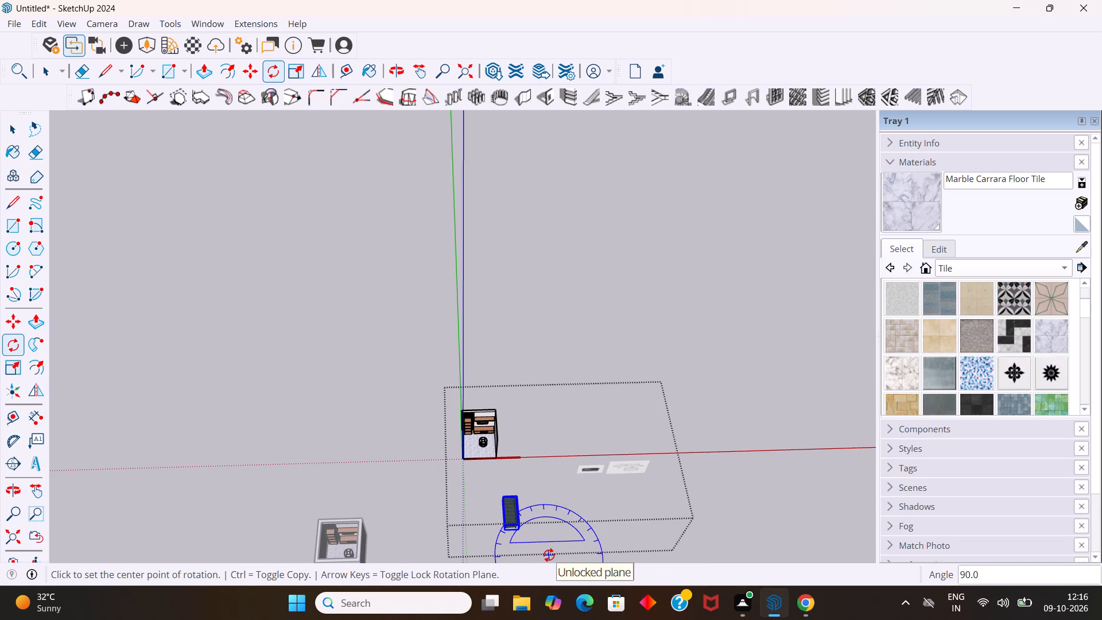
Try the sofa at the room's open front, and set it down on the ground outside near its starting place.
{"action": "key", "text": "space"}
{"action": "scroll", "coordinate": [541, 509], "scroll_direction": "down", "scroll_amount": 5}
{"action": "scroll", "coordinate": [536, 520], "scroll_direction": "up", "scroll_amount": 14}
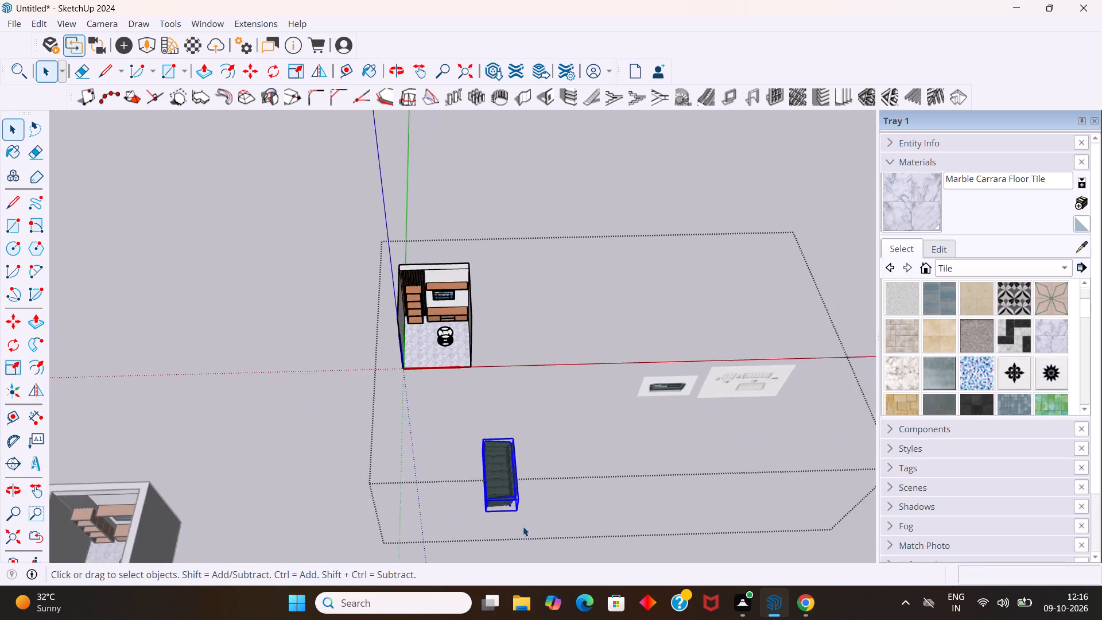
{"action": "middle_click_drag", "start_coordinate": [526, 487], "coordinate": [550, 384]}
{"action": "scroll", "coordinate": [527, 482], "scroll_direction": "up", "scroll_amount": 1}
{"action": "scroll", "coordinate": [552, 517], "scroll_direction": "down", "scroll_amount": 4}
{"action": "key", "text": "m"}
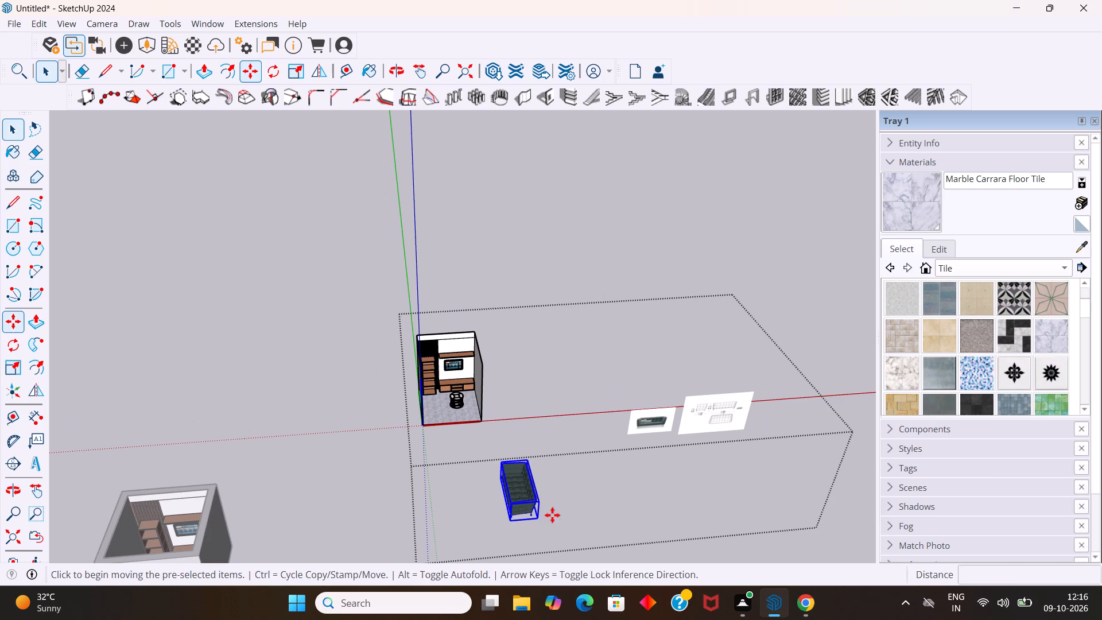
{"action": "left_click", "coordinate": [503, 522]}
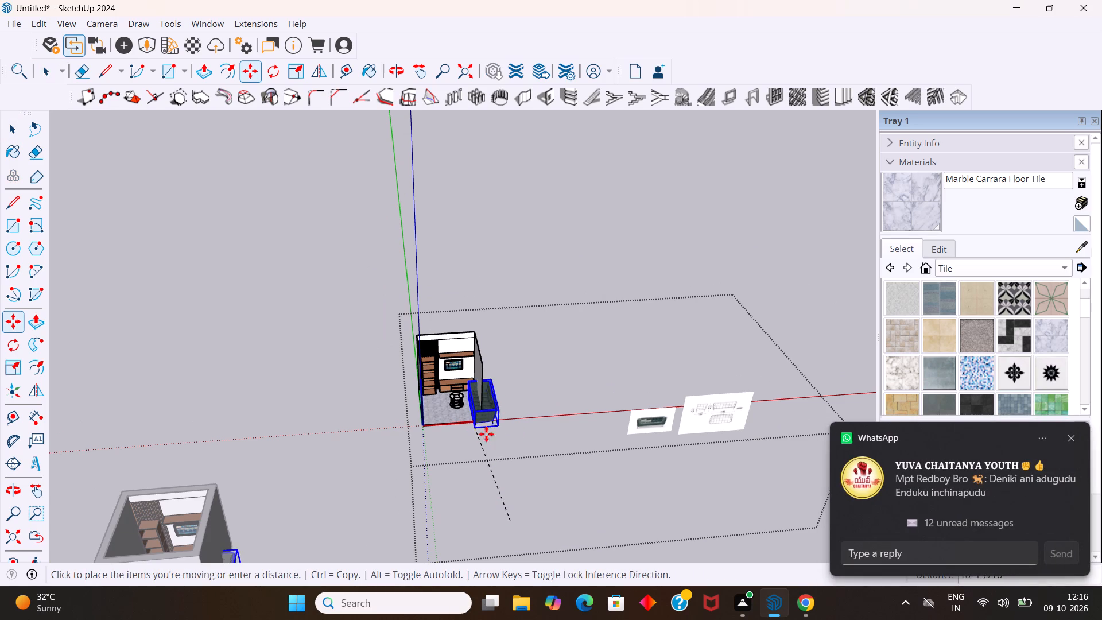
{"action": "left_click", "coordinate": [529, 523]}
Scale the sofa down uniformly from one of its upper corners.
{"action": "key", "text": "s"}
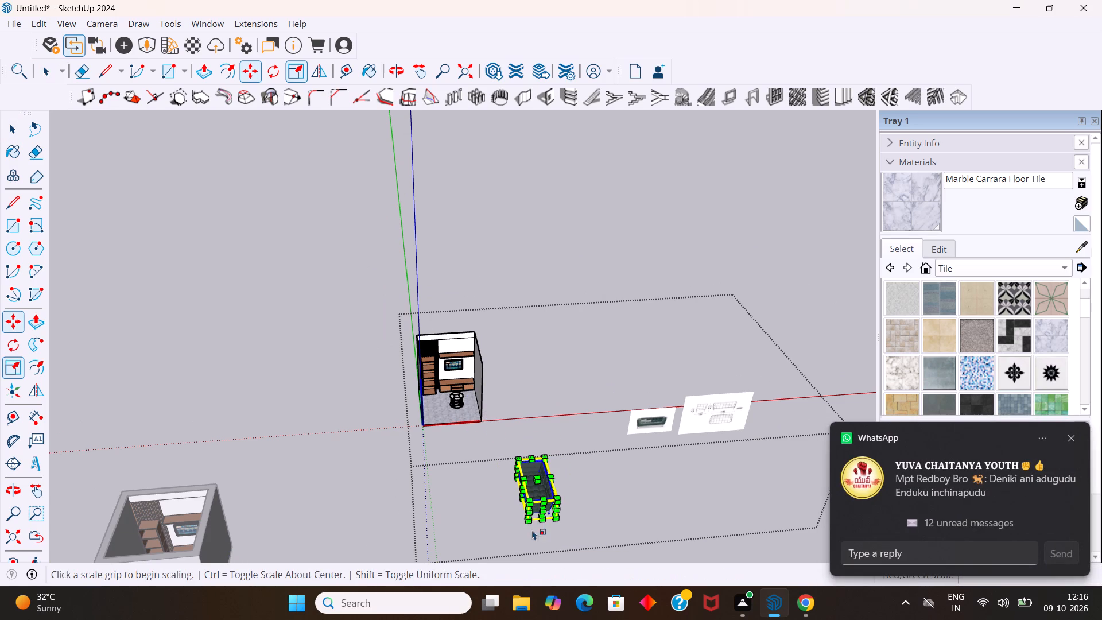
{"action": "scroll", "coordinate": [537, 477], "scroll_direction": "up", "scroll_amount": 7}
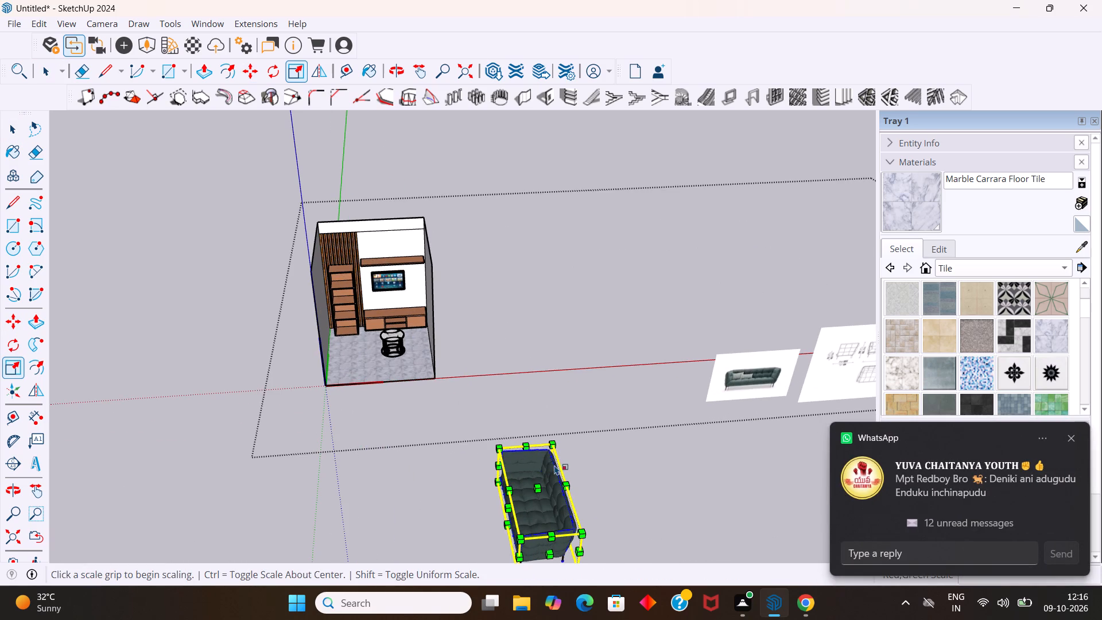
{"action": "middle_click_drag", "start_coordinate": [521, 463], "coordinate": [802, 327]}
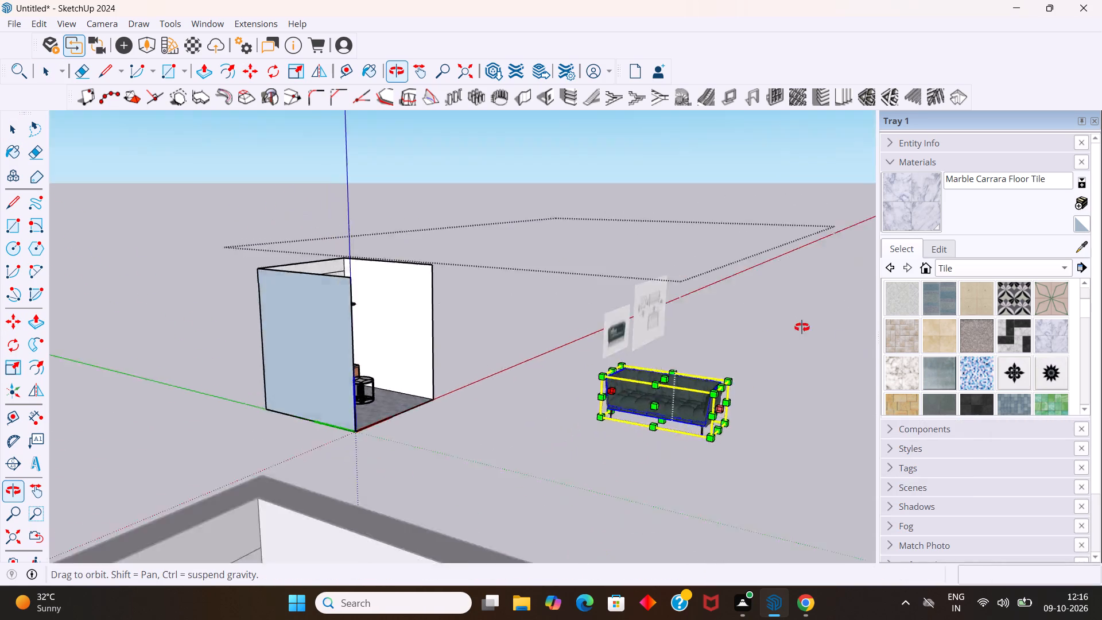
{"action": "middle_click_drag", "start_coordinate": [802, 327], "coordinate": [887, 355]}
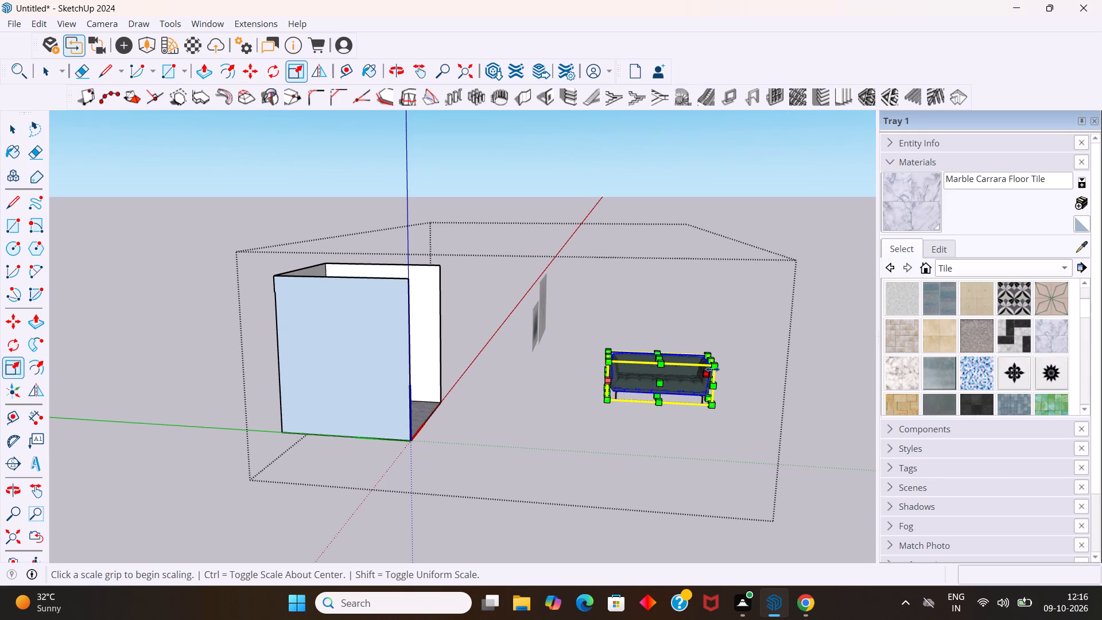
{"action": "left_click_drag", "start_coordinate": [714, 366], "coordinate": [685, 395]}
{"action": "scroll", "coordinate": [668, 379], "scroll_direction": "up", "scroll_amount": 10}
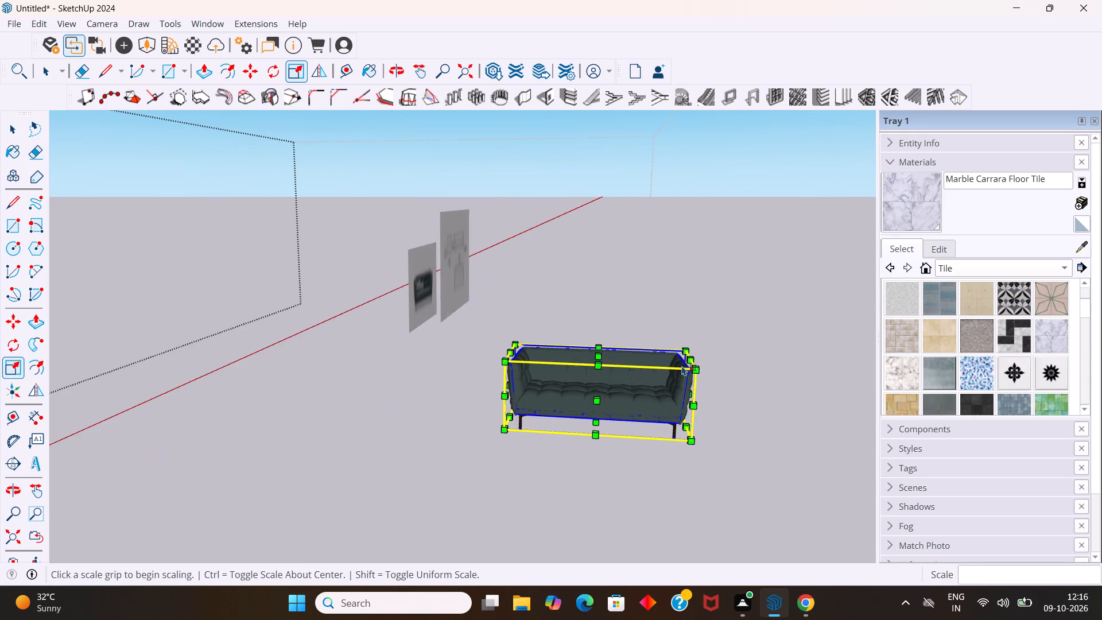
Lengthen the sofa by scaling it outward from one arm end.
{"action": "middle_click_drag", "start_coordinate": [717, 377], "coordinate": [582, 362]}
{"action": "scroll", "coordinate": [717, 377], "scroll_direction": "up", "scroll_amount": 1}
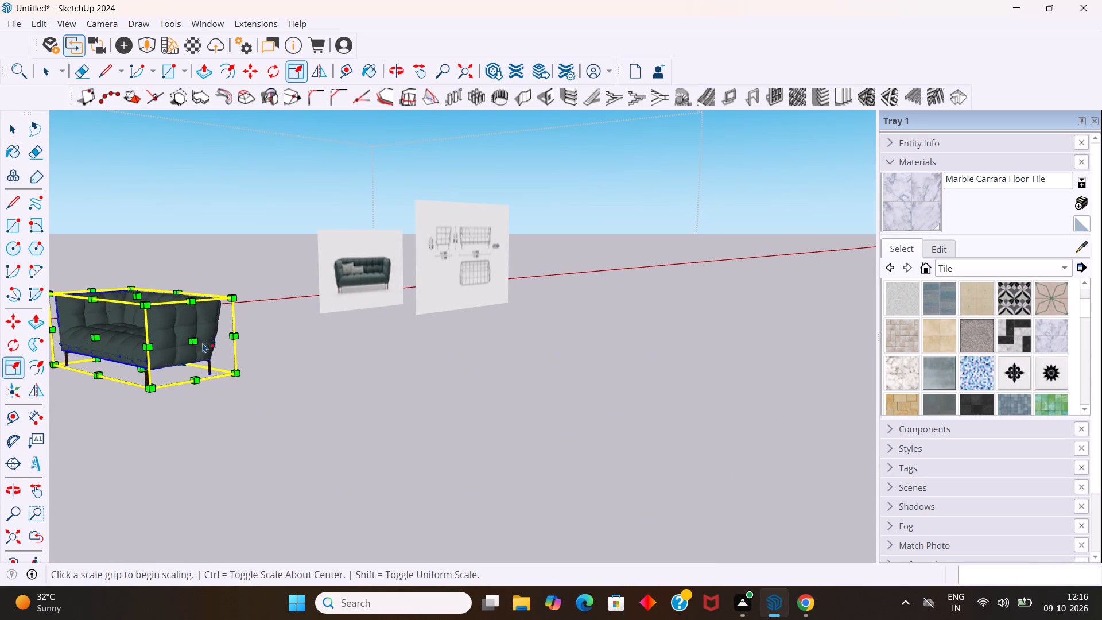
{"action": "left_click_drag", "start_coordinate": [198, 339], "coordinate": [255, 387]}
{"action": "middle_click_drag", "start_coordinate": [347, 360], "coordinate": [121, 421]}
{"action": "scroll", "coordinate": [143, 394], "scroll_direction": "down", "scroll_amount": 15}
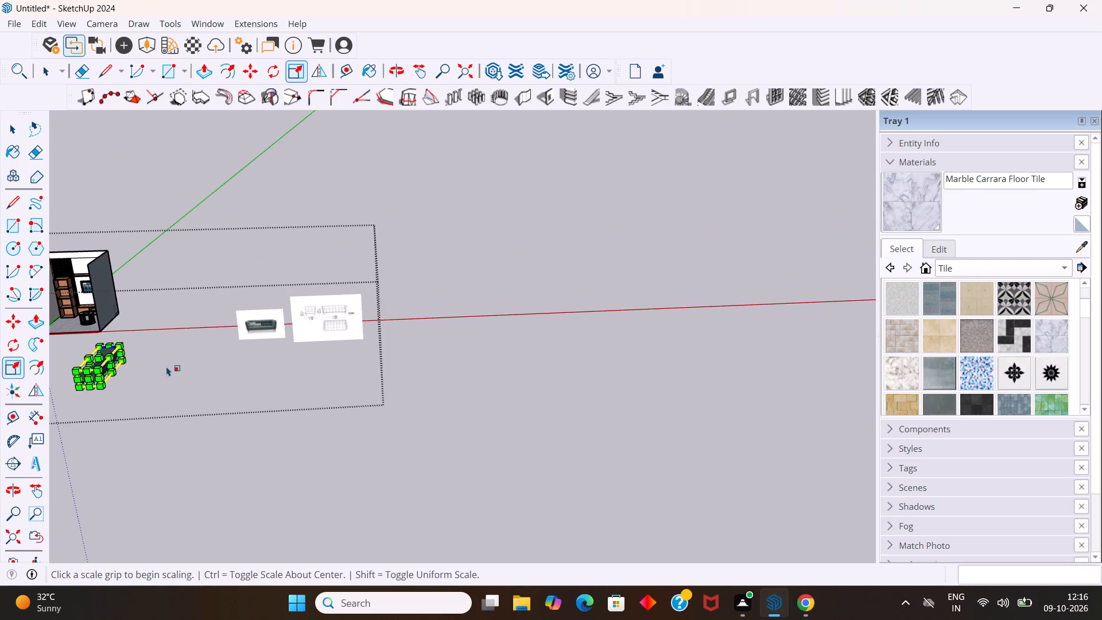
Adjust the sofa's depth from its back side, first widening it and finishing with a green-axis scale slightly under 0.79.
{"action": "scroll", "coordinate": [121, 366], "scroll_direction": "up", "scroll_amount": 15}
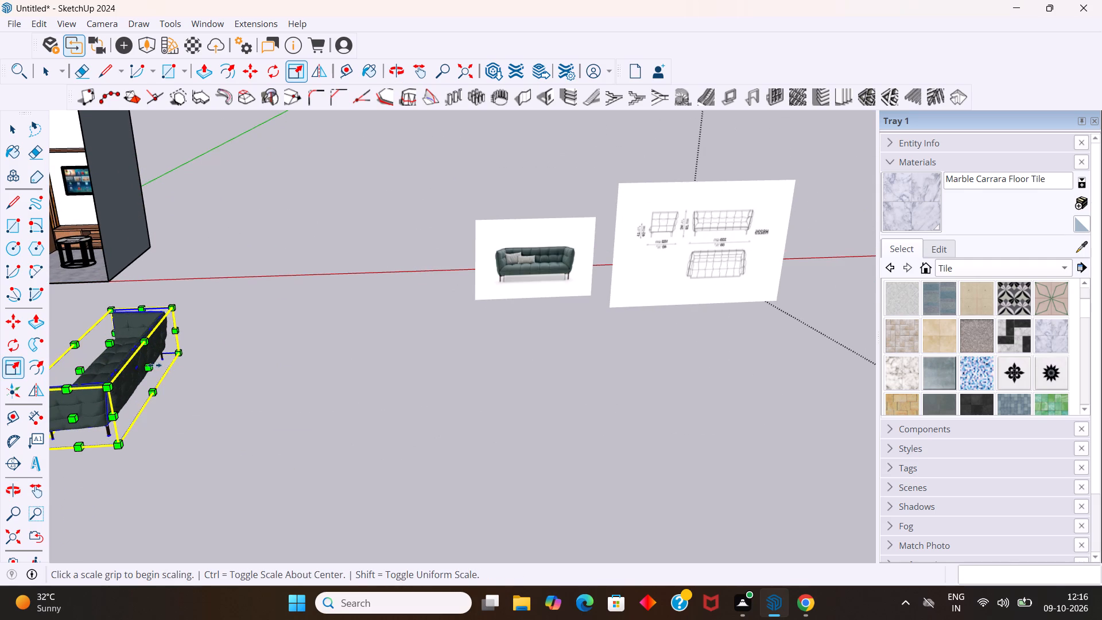
{"action": "left_click_drag", "start_coordinate": [150, 367], "coordinate": [167, 379]}
{"action": "left_click", "coordinate": [167, 379]}
{"action": "left_click_drag", "start_coordinate": [169, 369], "coordinate": [147, 358]}
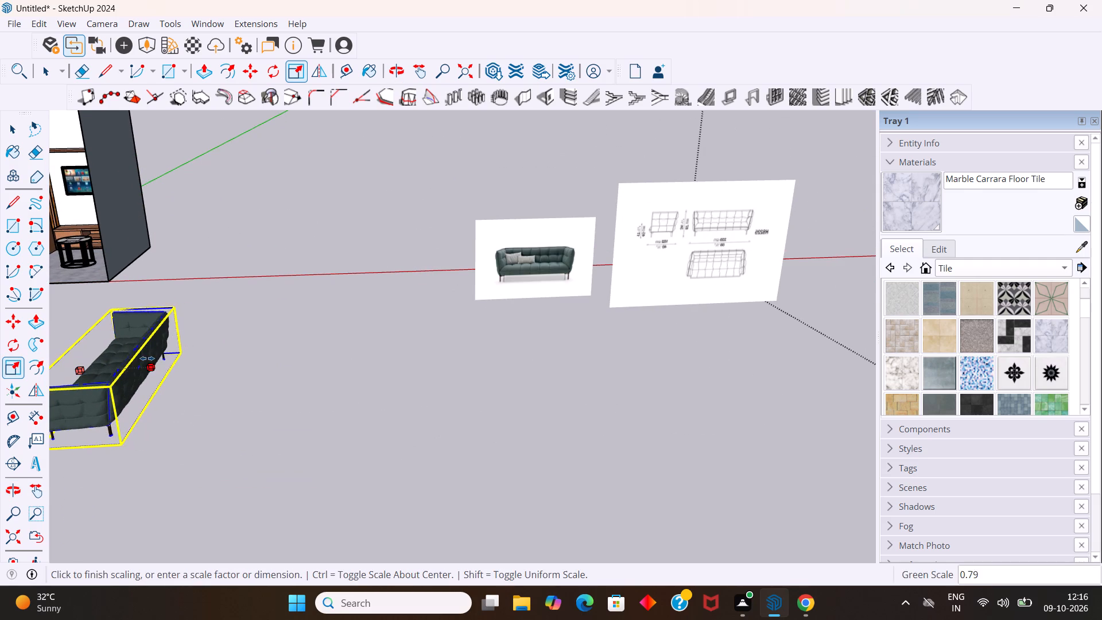
{"action": "left_click_drag", "start_coordinate": [147, 358], "coordinate": [140, 356]}
{"action": "scroll", "coordinate": [133, 350], "scroll_direction": "down", "scroll_amount": 5}
Increase the sofa's height slightly by scaling it upward from the top.
{"action": "middle_click_drag", "start_coordinate": [157, 365], "coordinate": [483, 346]}
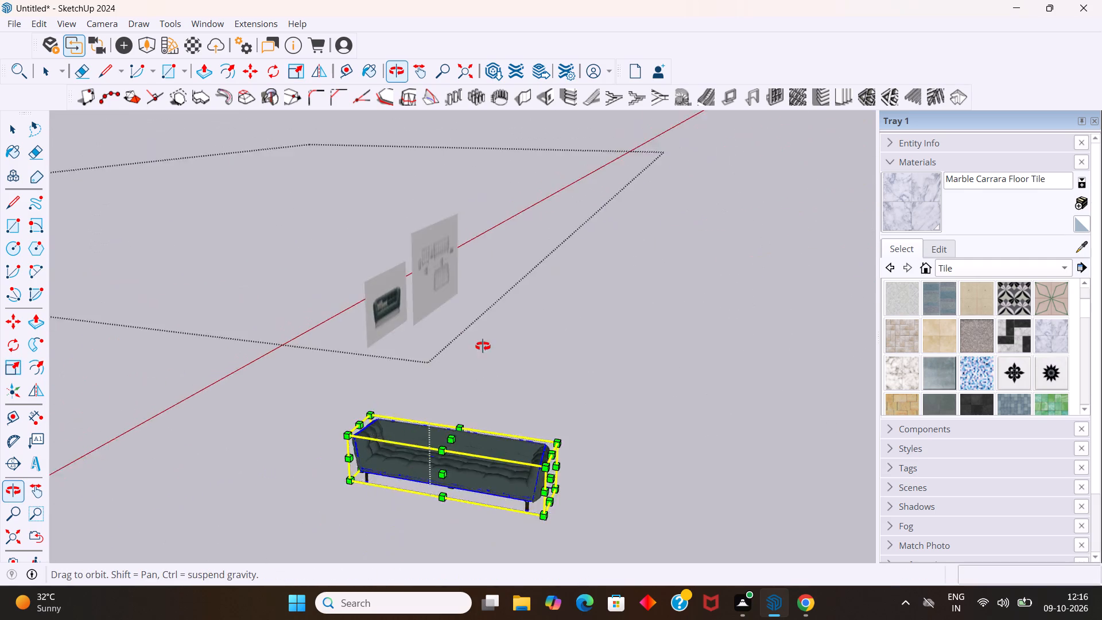
{"action": "middle_click_drag", "start_coordinate": [483, 346], "coordinate": [491, 317]}
{"action": "scroll", "coordinate": [472, 353], "scroll_direction": "up", "scroll_amount": 7}
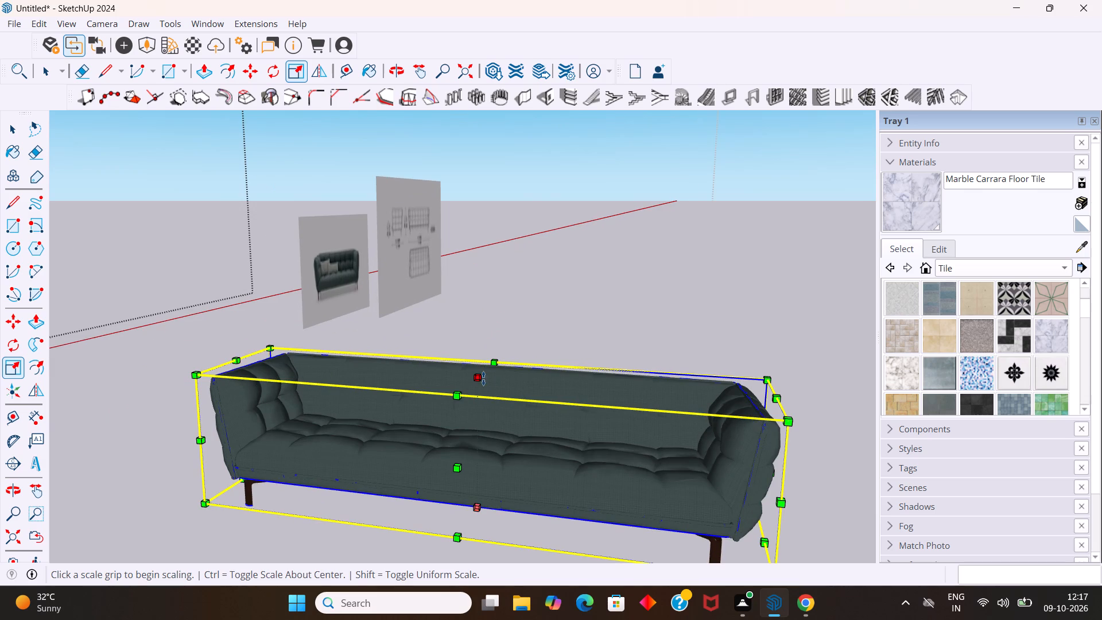
{"action": "left_click_drag", "start_coordinate": [483, 378], "coordinate": [483, 355]}
{"action": "key", "text": "space"}
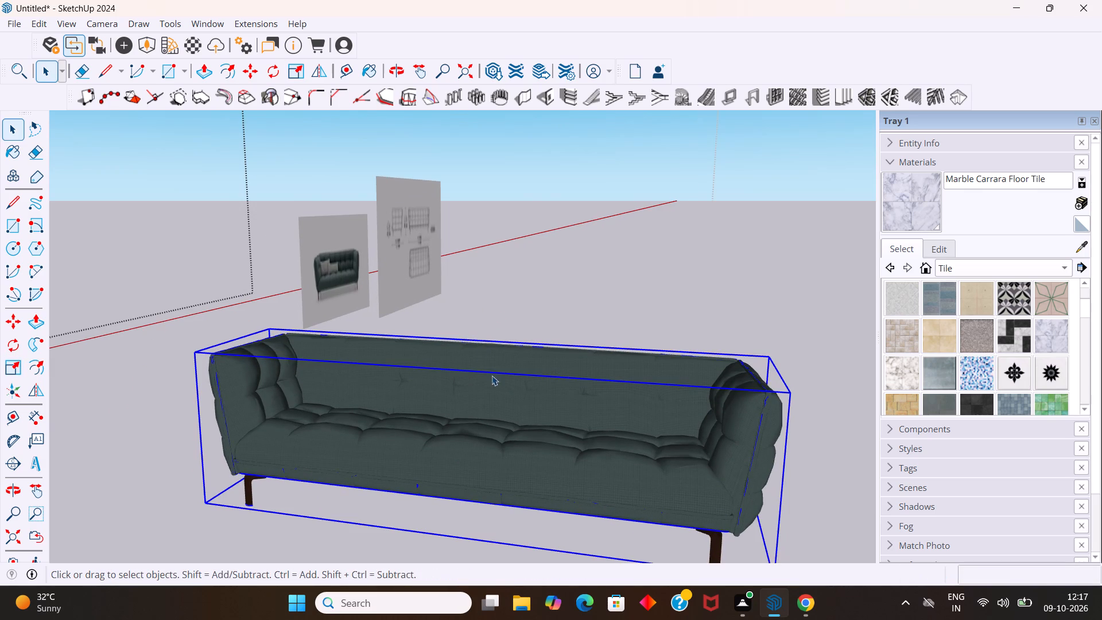
Move the sofa about 17' 2" to the open ground outside the room's right-hand wall, across the red axis.
{"action": "key", "text": "m"}
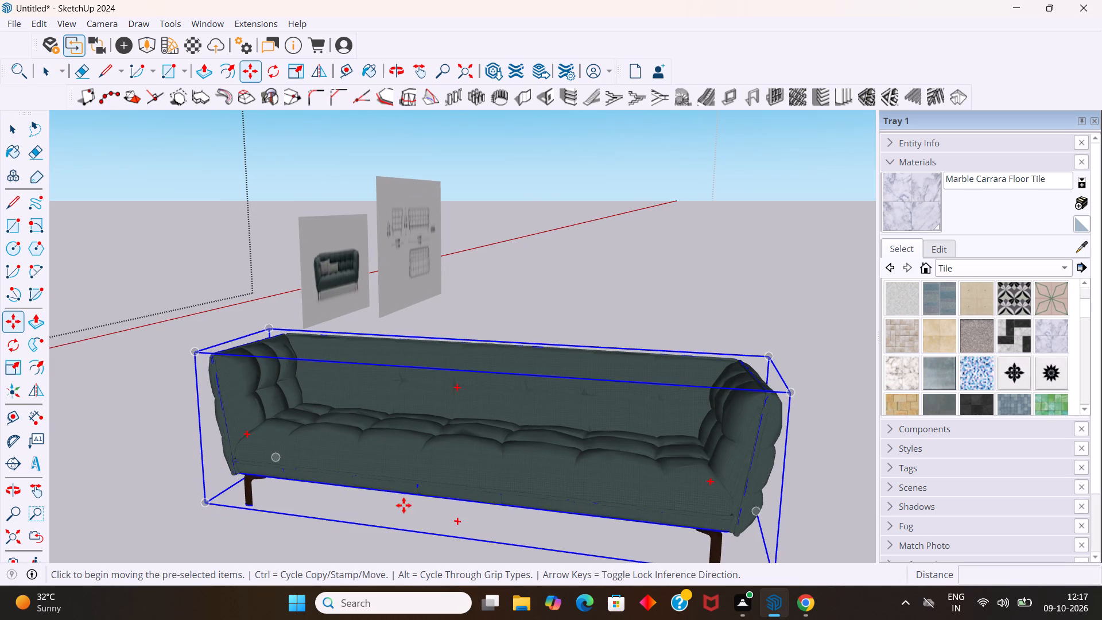
{"action": "scroll", "coordinate": [426, 467], "scroll_direction": "down", "scroll_amount": 13}
{"action": "middle_click_drag", "start_coordinate": [541, 383], "coordinate": [458, 376]}
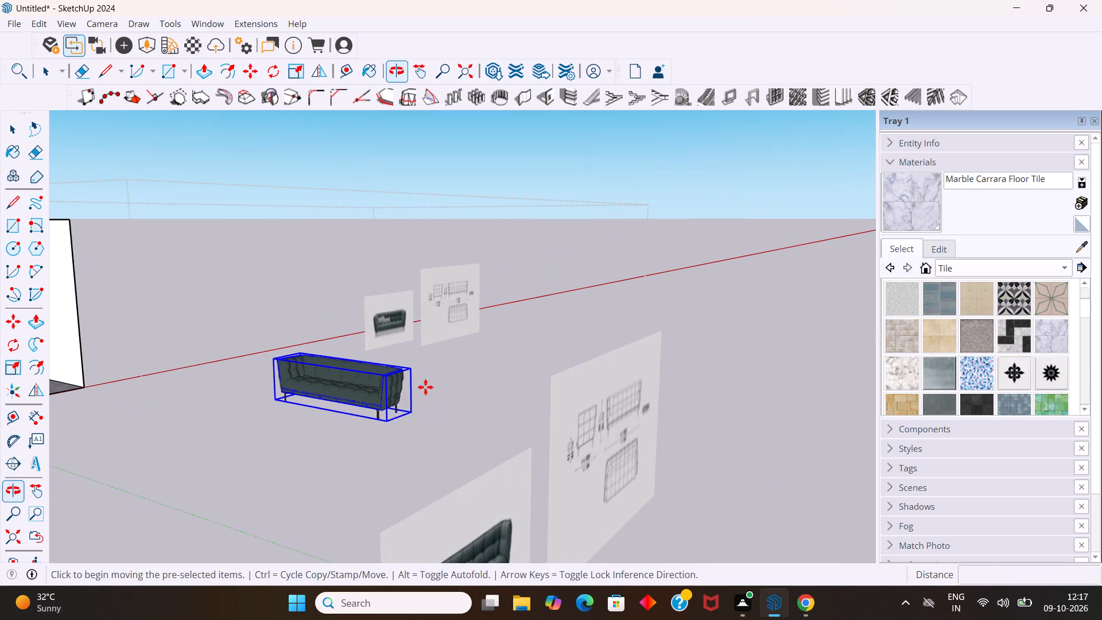
{"action": "left_click", "coordinate": [413, 412]}
{"action": "scroll", "coordinate": [281, 399], "scroll_direction": "down", "scroll_amount": 5}
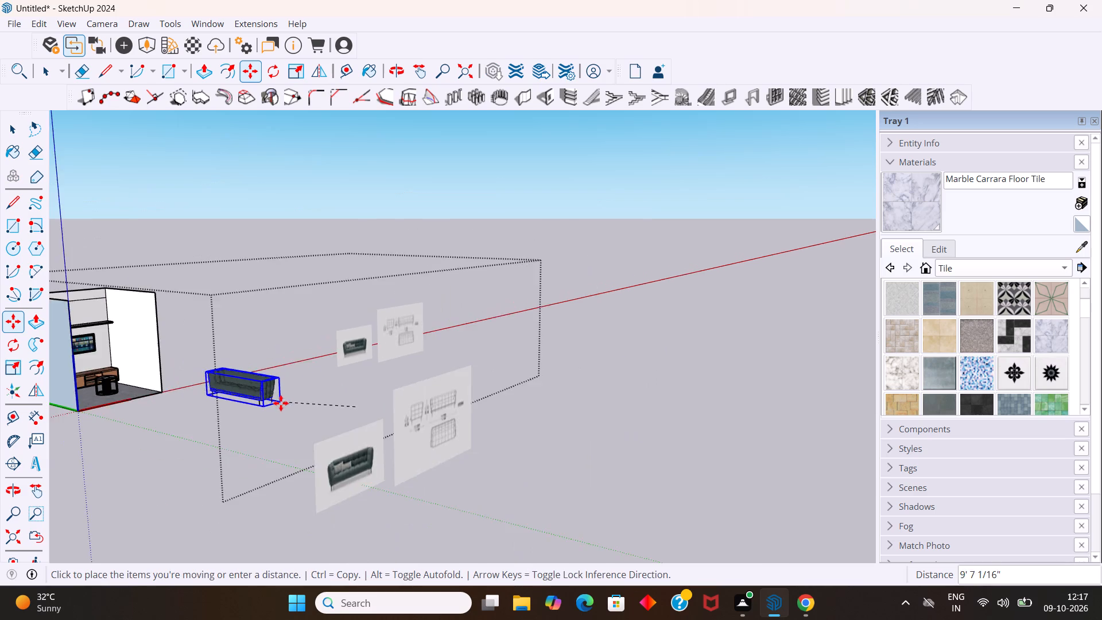
{"action": "scroll", "coordinate": [281, 403], "scroll_direction": "down", "scroll_amount": 6}
{"action": "middle_click_drag", "start_coordinate": [296, 401], "coordinate": [112, 422]}
{"action": "scroll", "coordinate": [324, 344], "scroll_direction": "up", "scroll_amount": 5}
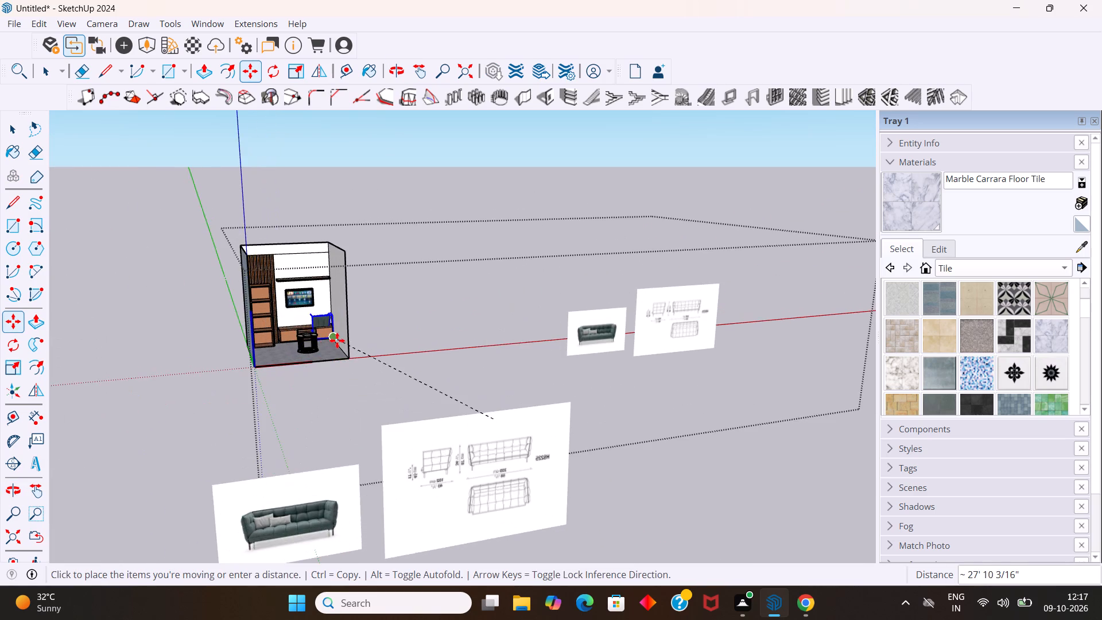
{"action": "scroll", "coordinate": [337, 340], "scroll_direction": "up", "scroll_amount": 11}
{"action": "middle_click_drag", "start_coordinate": [336, 343], "coordinate": [336, 530]}
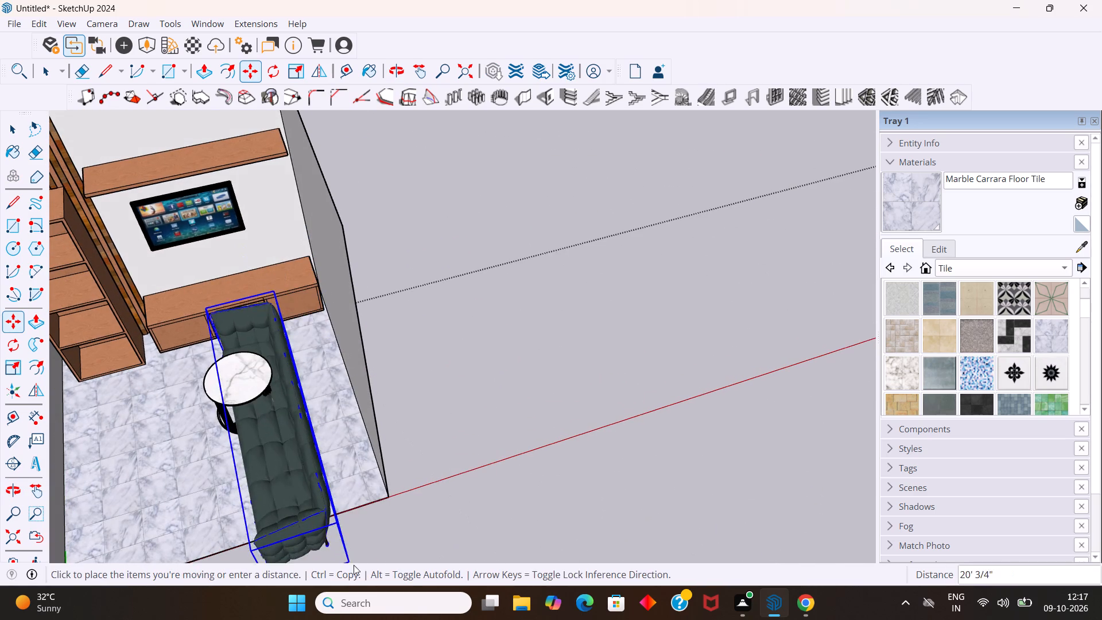
{"action": "scroll", "coordinate": [399, 529], "scroll_direction": "down", "scroll_amount": 1}
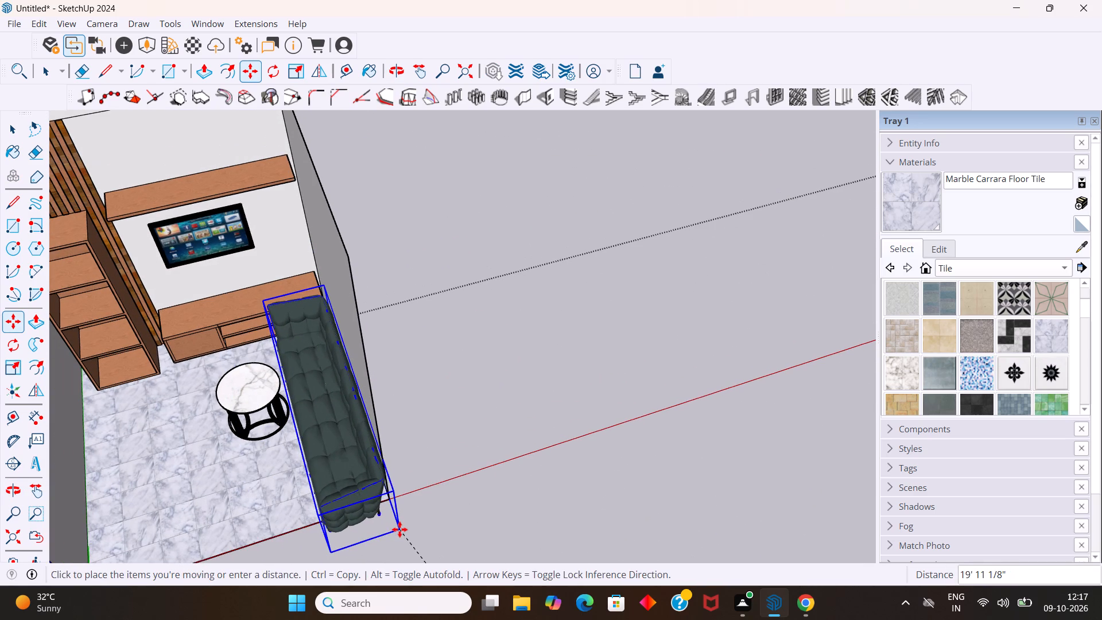
{"action": "left_click", "coordinate": [774, 483]}
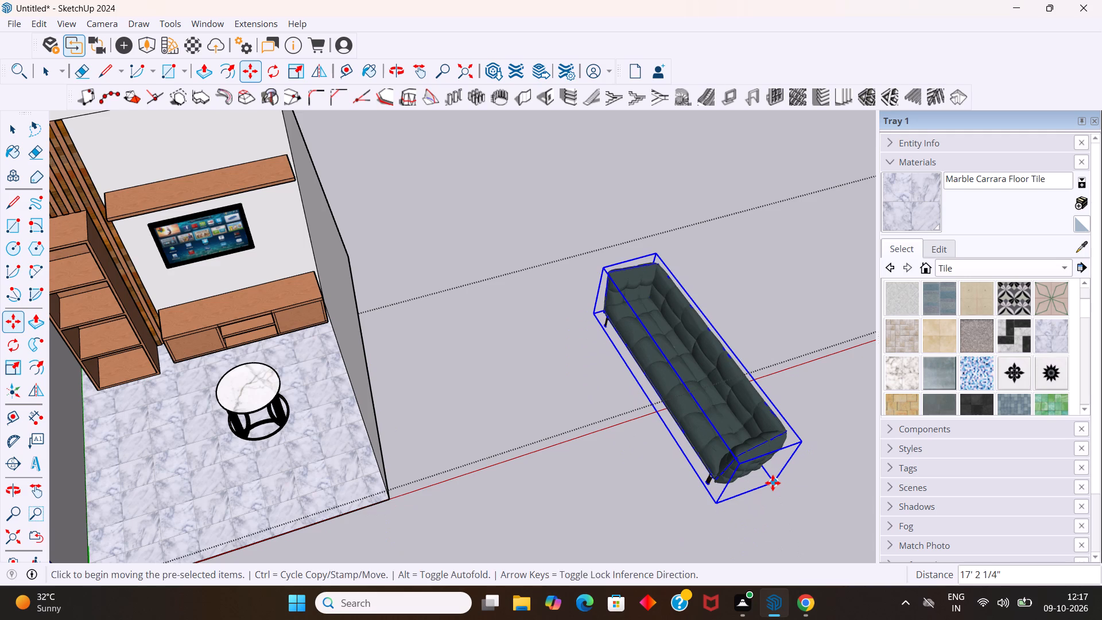
Scale the sofa down uniformly to about 0.6 from its upper corner.
{"action": "key", "text": "s"}
{"action": "left_click_drag", "start_coordinate": [604, 272], "coordinate": [669, 344]}
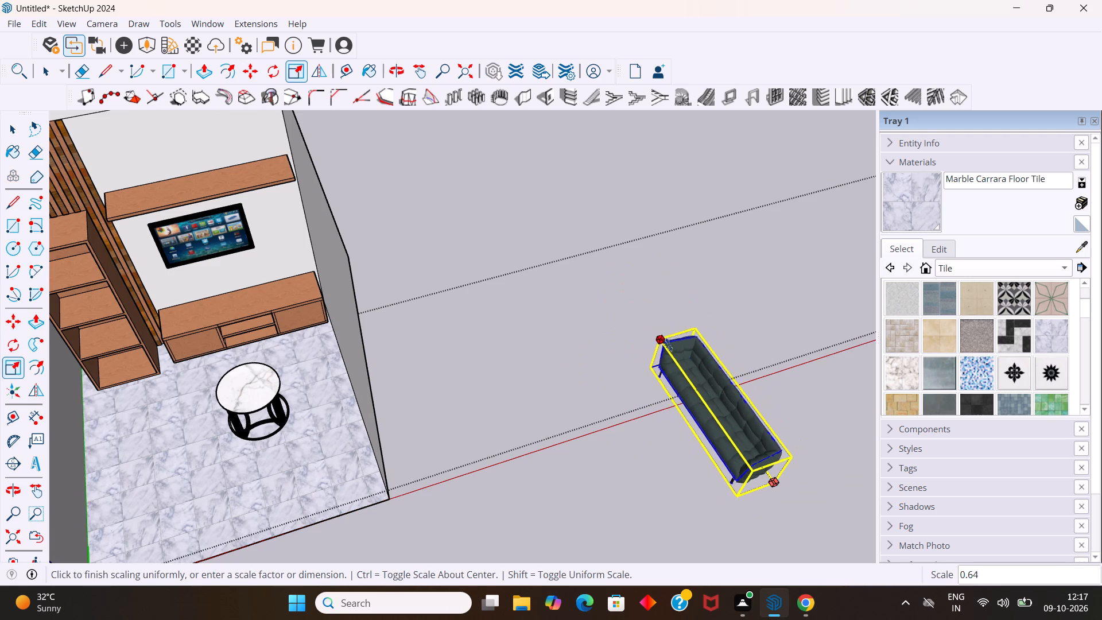
{"action": "left_click_drag", "start_coordinate": [669, 344], "coordinate": [676, 351]}
{"action": "scroll", "coordinate": [697, 378], "scroll_direction": "up", "scroll_amount": 3}
Move the sofa into the room, onto the marble floor between the round table and the right-hand wall.
{"action": "key", "text": "m"}
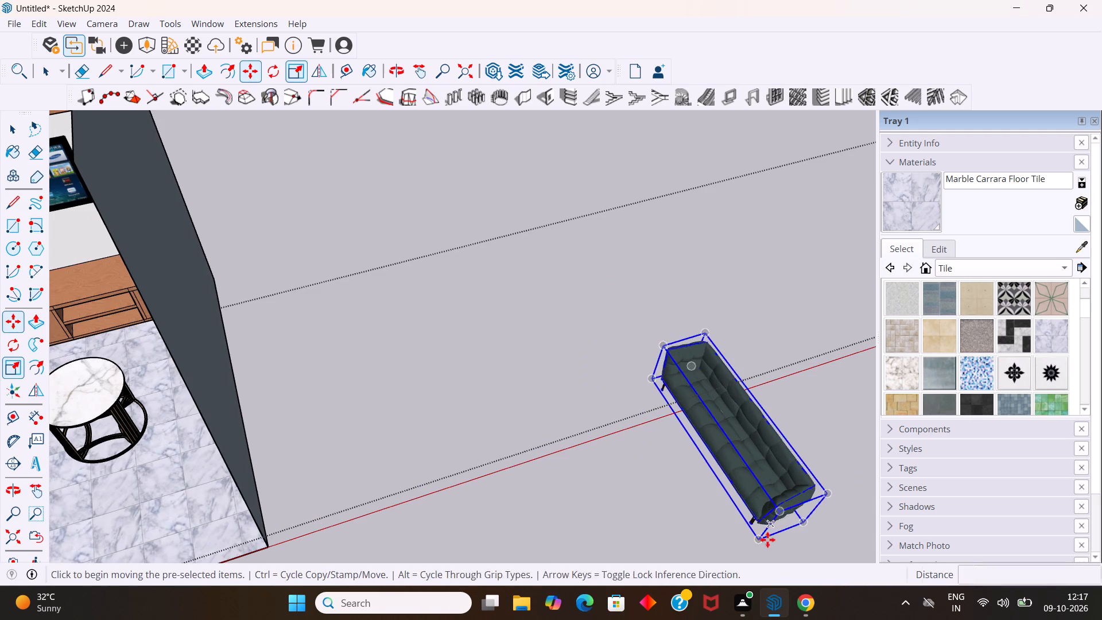
{"action": "left_click", "coordinate": [755, 541]}
{"action": "middle_click_drag", "start_coordinate": [160, 531], "coordinate": [175, 534]}
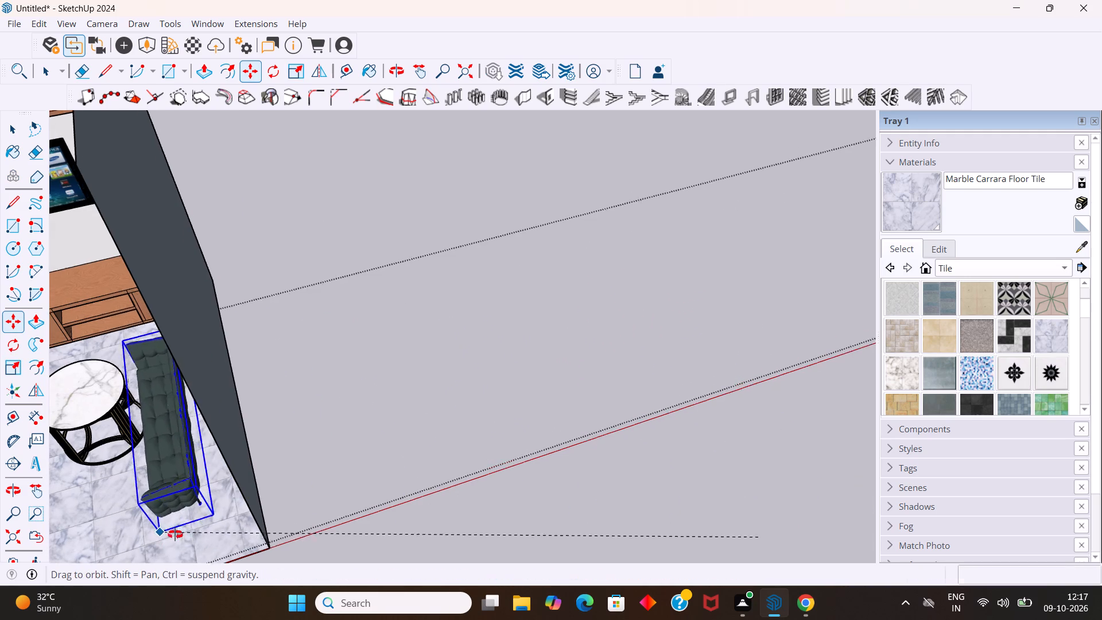
{"action": "middle_click_drag", "start_coordinate": [175, 534], "coordinate": [274, 490]}
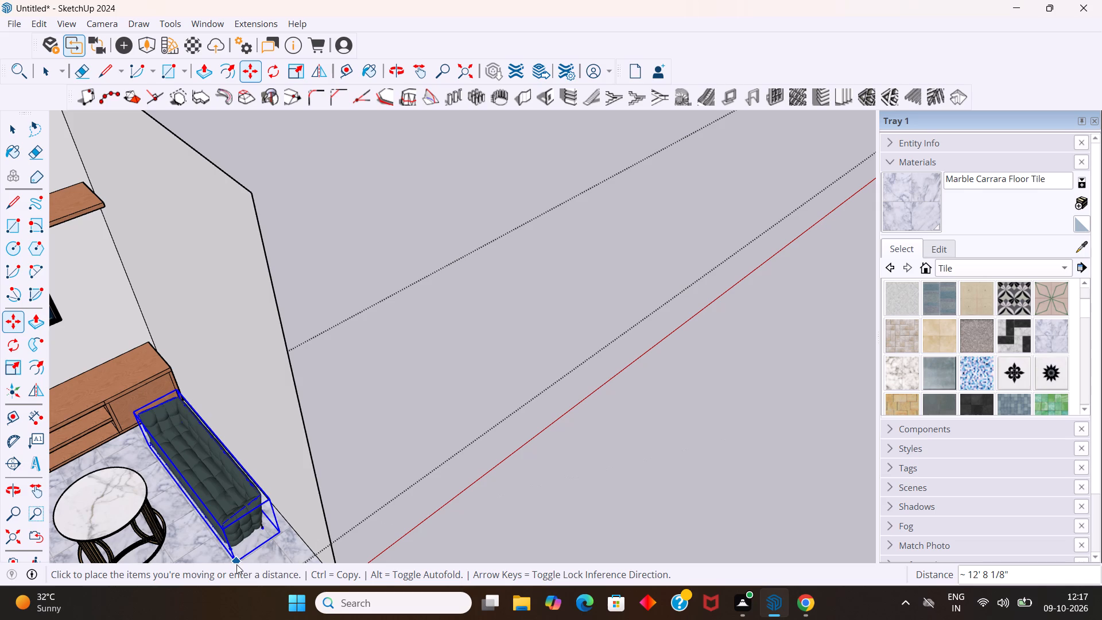
{"action": "scroll", "coordinate": [258, 497], "scroll_direction": "down", "scroll_amount": 4}
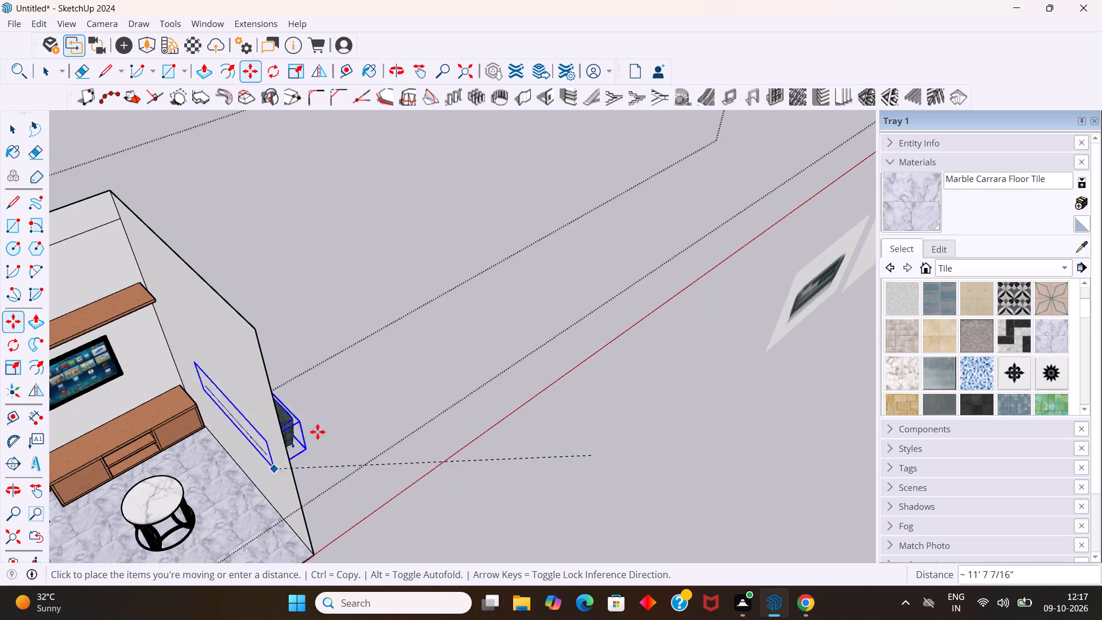
{"action": "scroll", "coordinate": [327, 423], "scroll_direction": "down", "scroll_amount": 6}
{"action": "scroll", "coordinate": [277, 496], "scroll_direction": "up", "scroll_amount": 9}
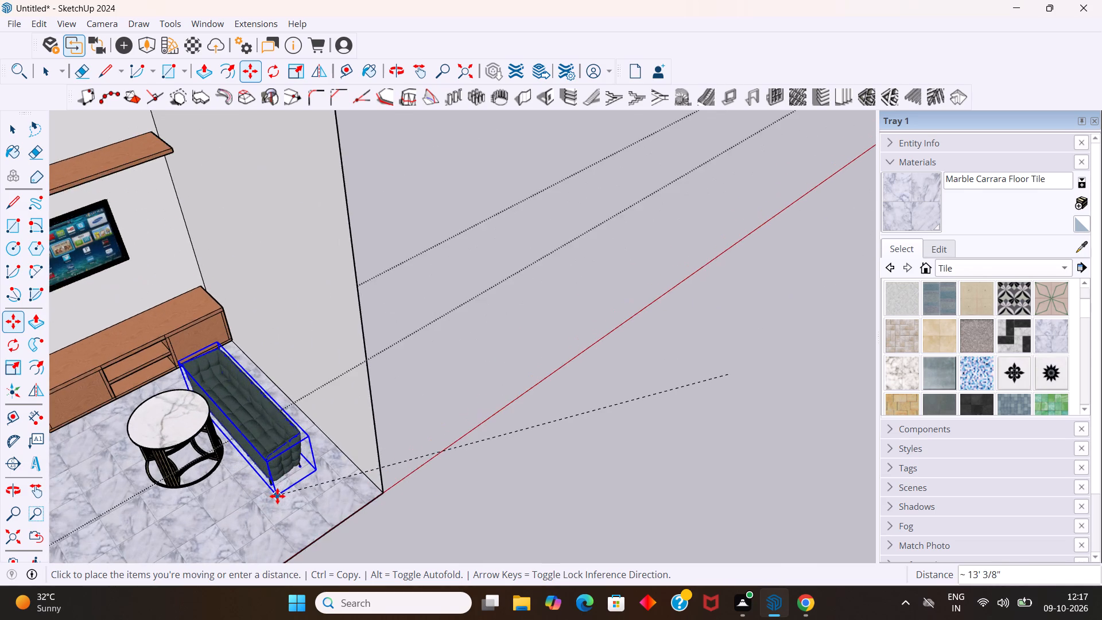
{"action": "scroll", "coordinate": [277, 496], "scroll_direction": "up", "scroll_amount": 3}
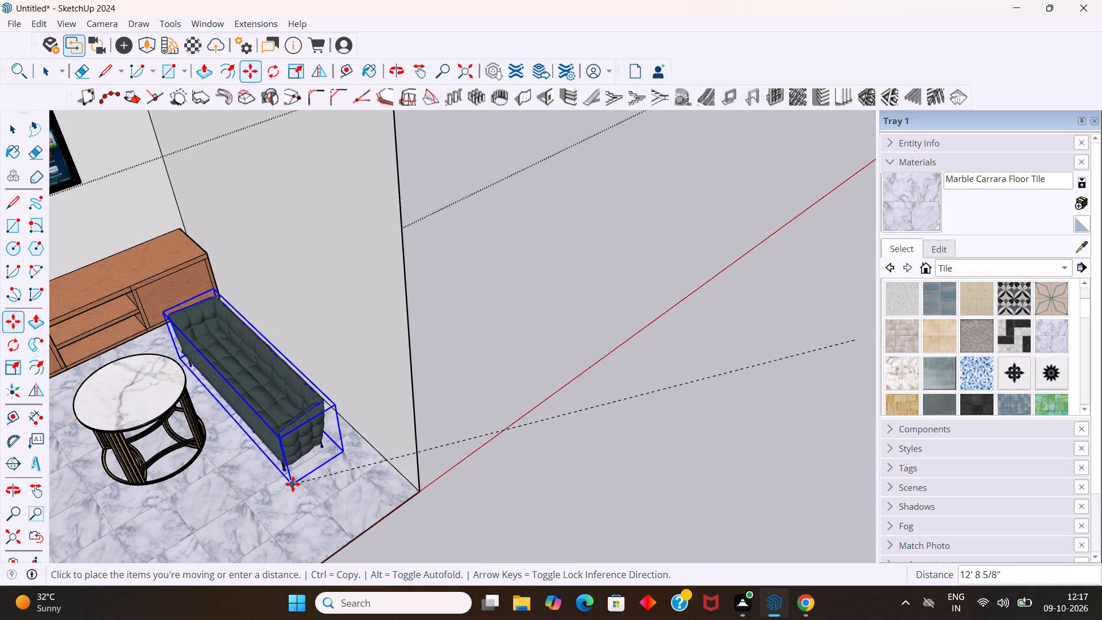
{"action": "left_click", "coordinate": [288, 484]}
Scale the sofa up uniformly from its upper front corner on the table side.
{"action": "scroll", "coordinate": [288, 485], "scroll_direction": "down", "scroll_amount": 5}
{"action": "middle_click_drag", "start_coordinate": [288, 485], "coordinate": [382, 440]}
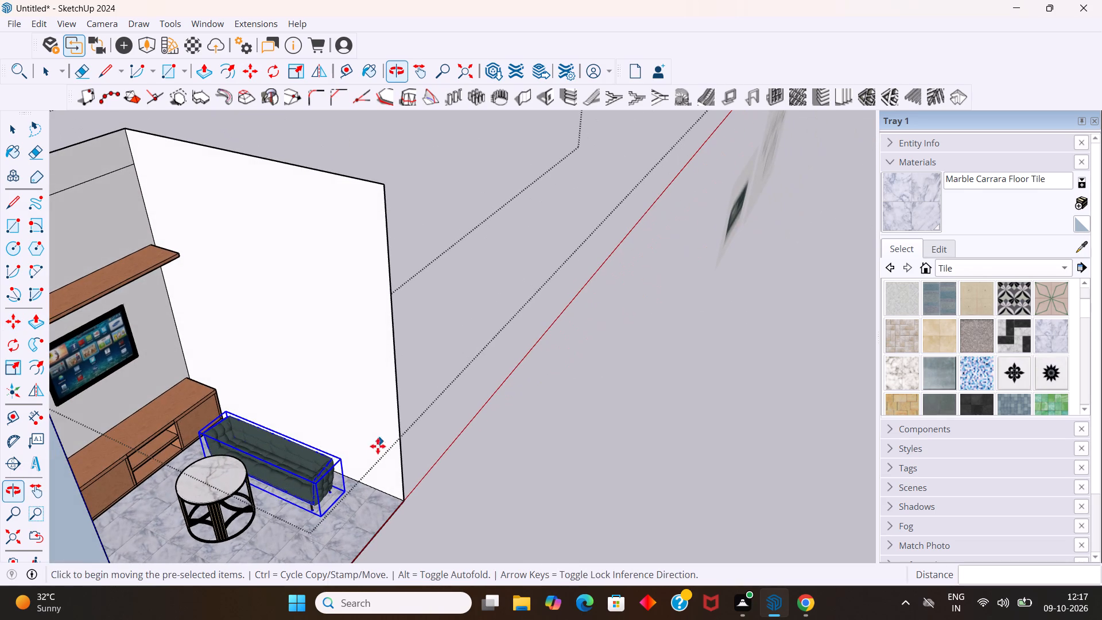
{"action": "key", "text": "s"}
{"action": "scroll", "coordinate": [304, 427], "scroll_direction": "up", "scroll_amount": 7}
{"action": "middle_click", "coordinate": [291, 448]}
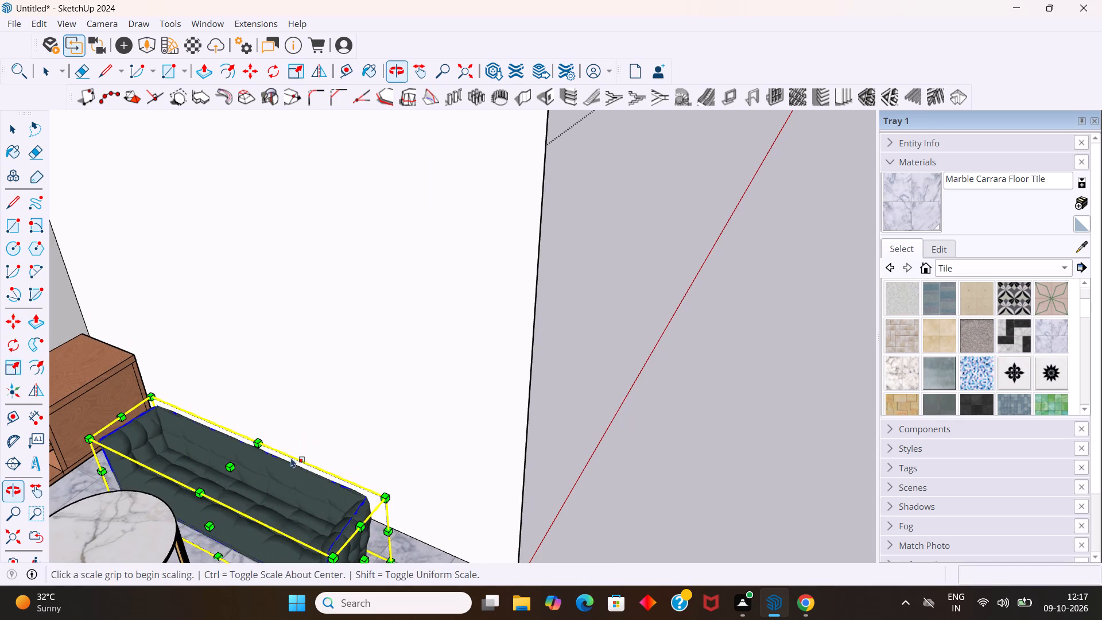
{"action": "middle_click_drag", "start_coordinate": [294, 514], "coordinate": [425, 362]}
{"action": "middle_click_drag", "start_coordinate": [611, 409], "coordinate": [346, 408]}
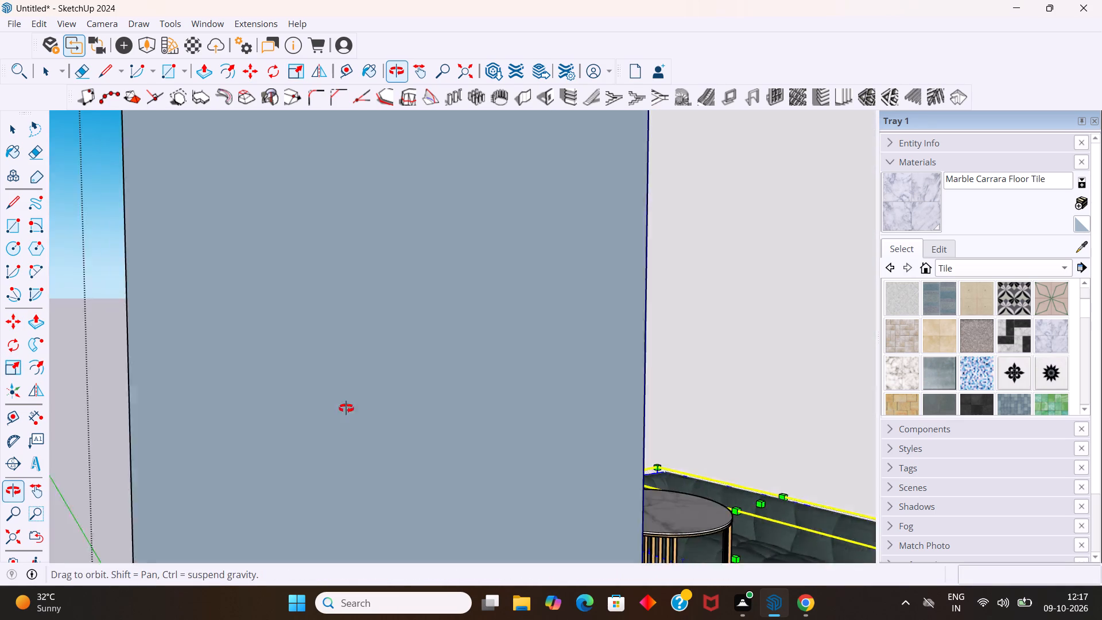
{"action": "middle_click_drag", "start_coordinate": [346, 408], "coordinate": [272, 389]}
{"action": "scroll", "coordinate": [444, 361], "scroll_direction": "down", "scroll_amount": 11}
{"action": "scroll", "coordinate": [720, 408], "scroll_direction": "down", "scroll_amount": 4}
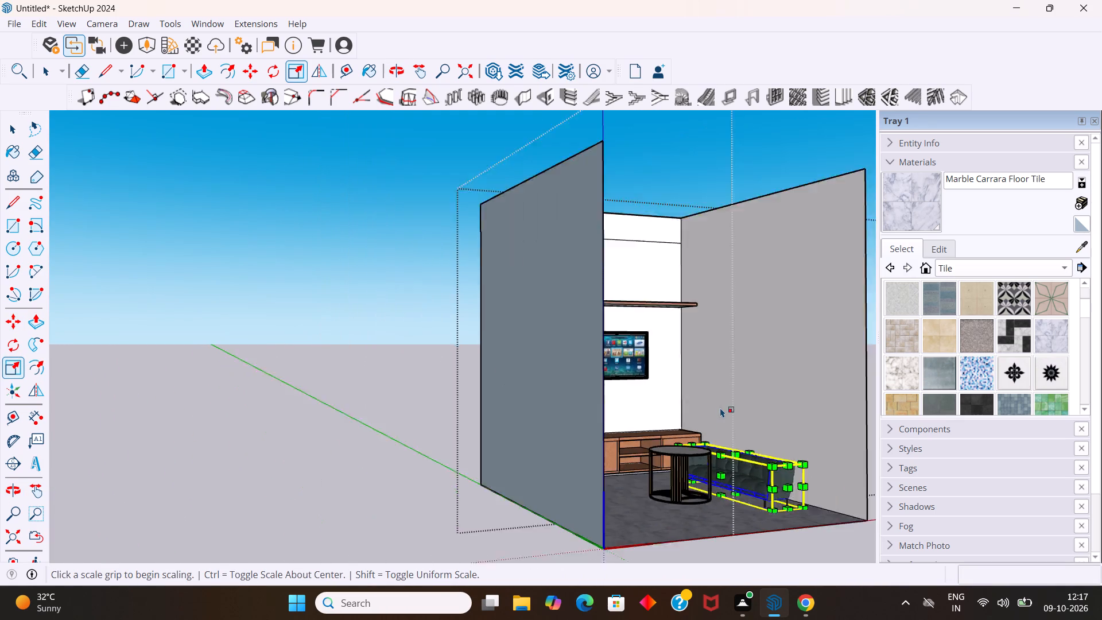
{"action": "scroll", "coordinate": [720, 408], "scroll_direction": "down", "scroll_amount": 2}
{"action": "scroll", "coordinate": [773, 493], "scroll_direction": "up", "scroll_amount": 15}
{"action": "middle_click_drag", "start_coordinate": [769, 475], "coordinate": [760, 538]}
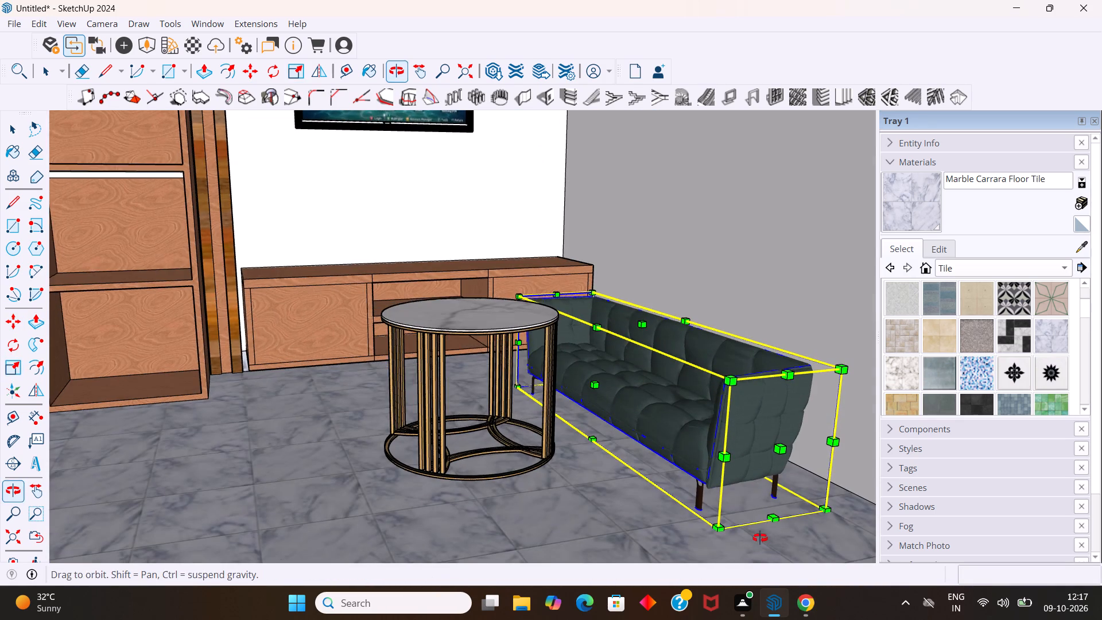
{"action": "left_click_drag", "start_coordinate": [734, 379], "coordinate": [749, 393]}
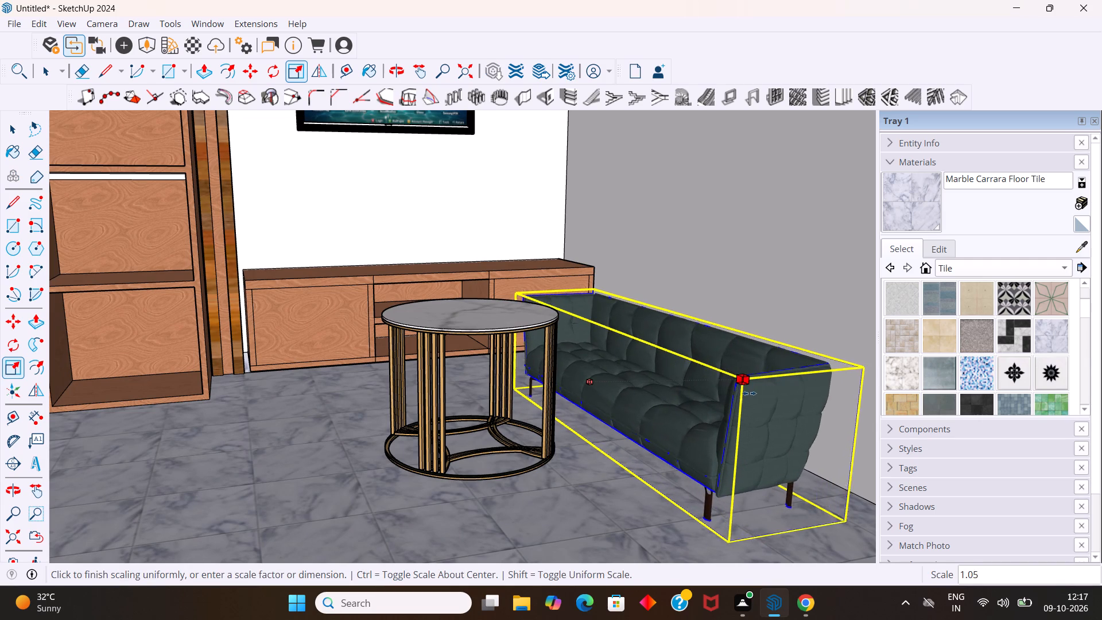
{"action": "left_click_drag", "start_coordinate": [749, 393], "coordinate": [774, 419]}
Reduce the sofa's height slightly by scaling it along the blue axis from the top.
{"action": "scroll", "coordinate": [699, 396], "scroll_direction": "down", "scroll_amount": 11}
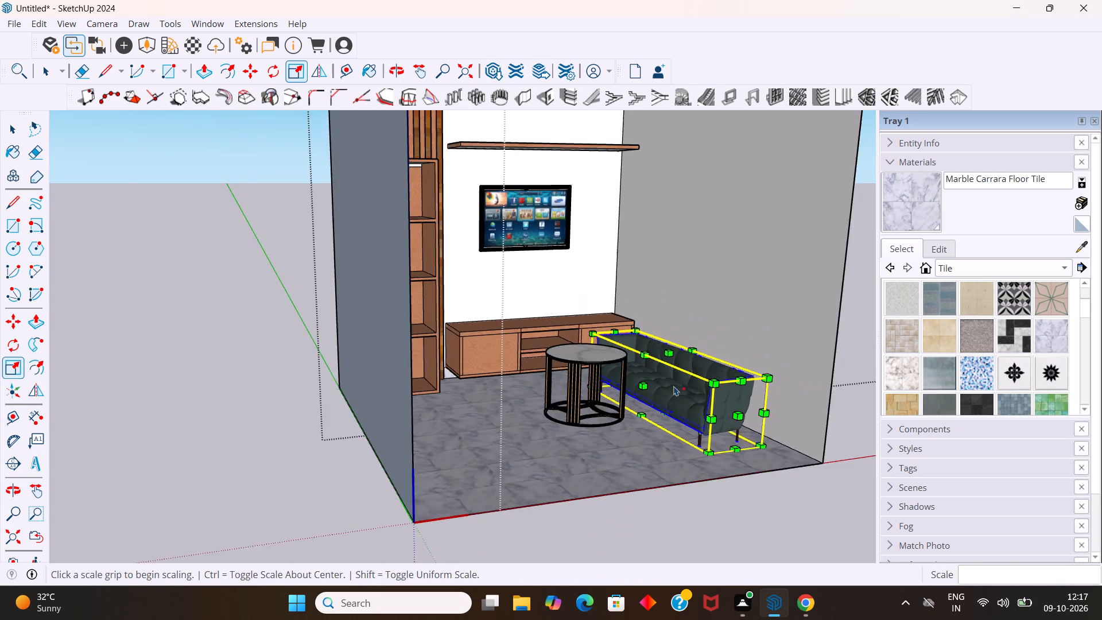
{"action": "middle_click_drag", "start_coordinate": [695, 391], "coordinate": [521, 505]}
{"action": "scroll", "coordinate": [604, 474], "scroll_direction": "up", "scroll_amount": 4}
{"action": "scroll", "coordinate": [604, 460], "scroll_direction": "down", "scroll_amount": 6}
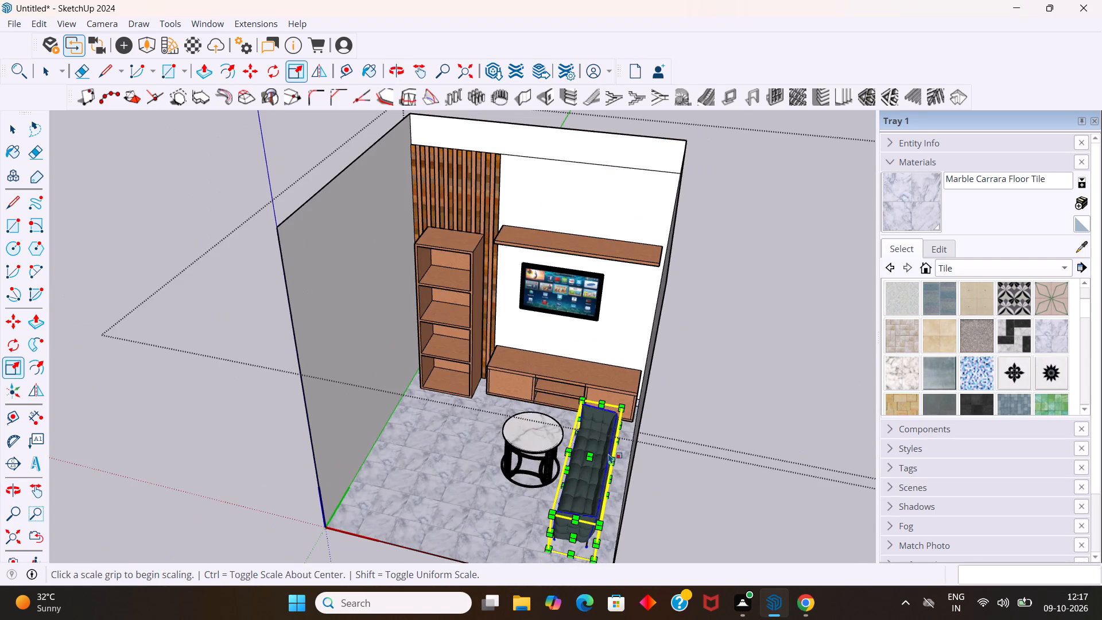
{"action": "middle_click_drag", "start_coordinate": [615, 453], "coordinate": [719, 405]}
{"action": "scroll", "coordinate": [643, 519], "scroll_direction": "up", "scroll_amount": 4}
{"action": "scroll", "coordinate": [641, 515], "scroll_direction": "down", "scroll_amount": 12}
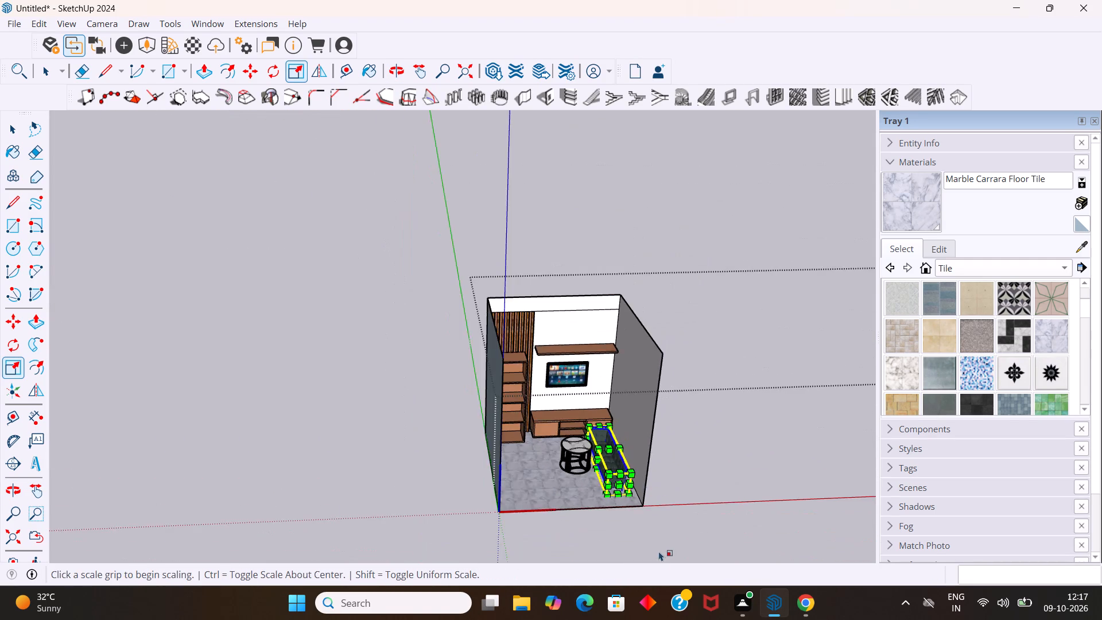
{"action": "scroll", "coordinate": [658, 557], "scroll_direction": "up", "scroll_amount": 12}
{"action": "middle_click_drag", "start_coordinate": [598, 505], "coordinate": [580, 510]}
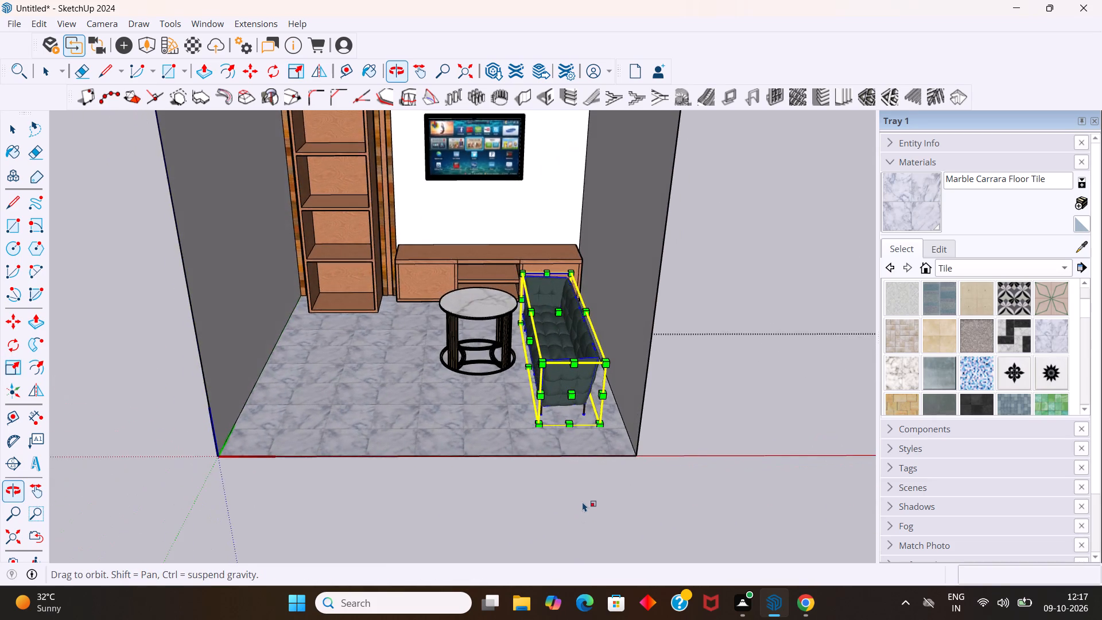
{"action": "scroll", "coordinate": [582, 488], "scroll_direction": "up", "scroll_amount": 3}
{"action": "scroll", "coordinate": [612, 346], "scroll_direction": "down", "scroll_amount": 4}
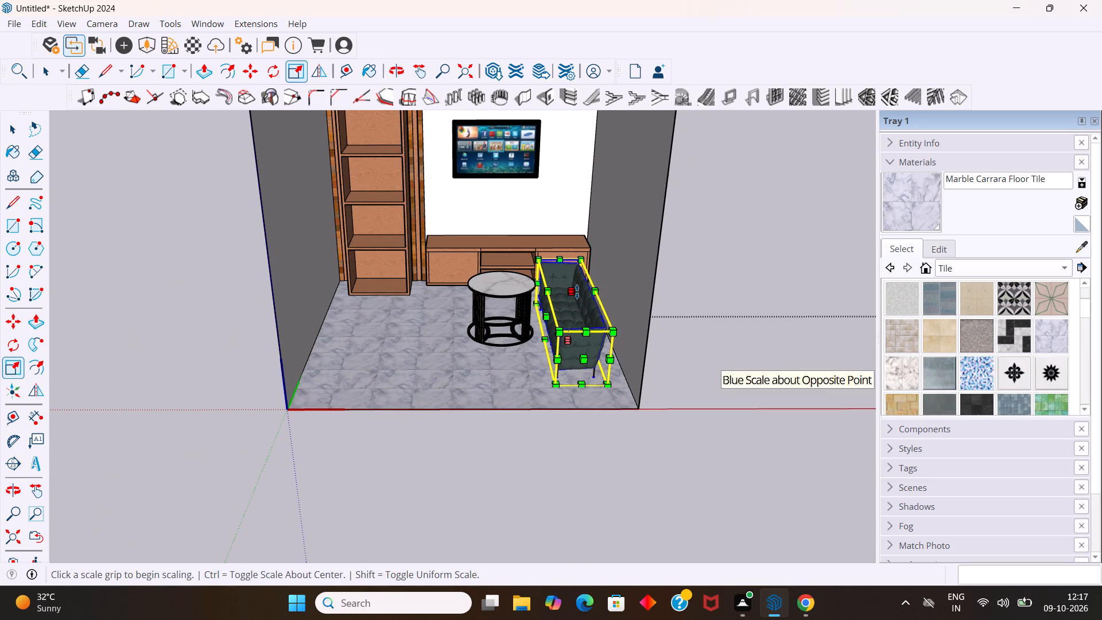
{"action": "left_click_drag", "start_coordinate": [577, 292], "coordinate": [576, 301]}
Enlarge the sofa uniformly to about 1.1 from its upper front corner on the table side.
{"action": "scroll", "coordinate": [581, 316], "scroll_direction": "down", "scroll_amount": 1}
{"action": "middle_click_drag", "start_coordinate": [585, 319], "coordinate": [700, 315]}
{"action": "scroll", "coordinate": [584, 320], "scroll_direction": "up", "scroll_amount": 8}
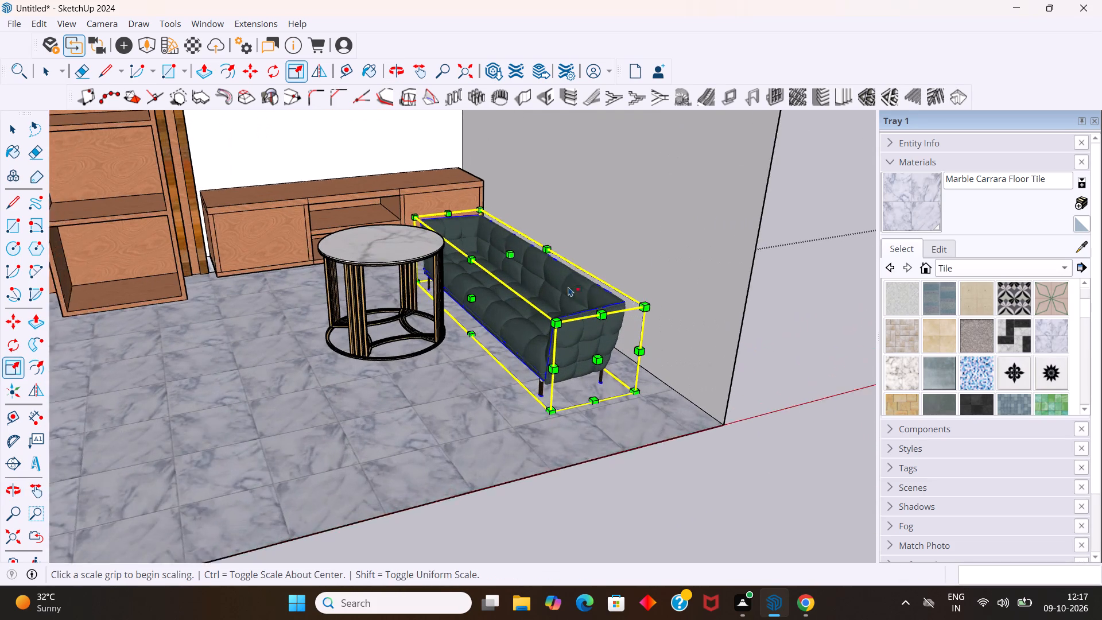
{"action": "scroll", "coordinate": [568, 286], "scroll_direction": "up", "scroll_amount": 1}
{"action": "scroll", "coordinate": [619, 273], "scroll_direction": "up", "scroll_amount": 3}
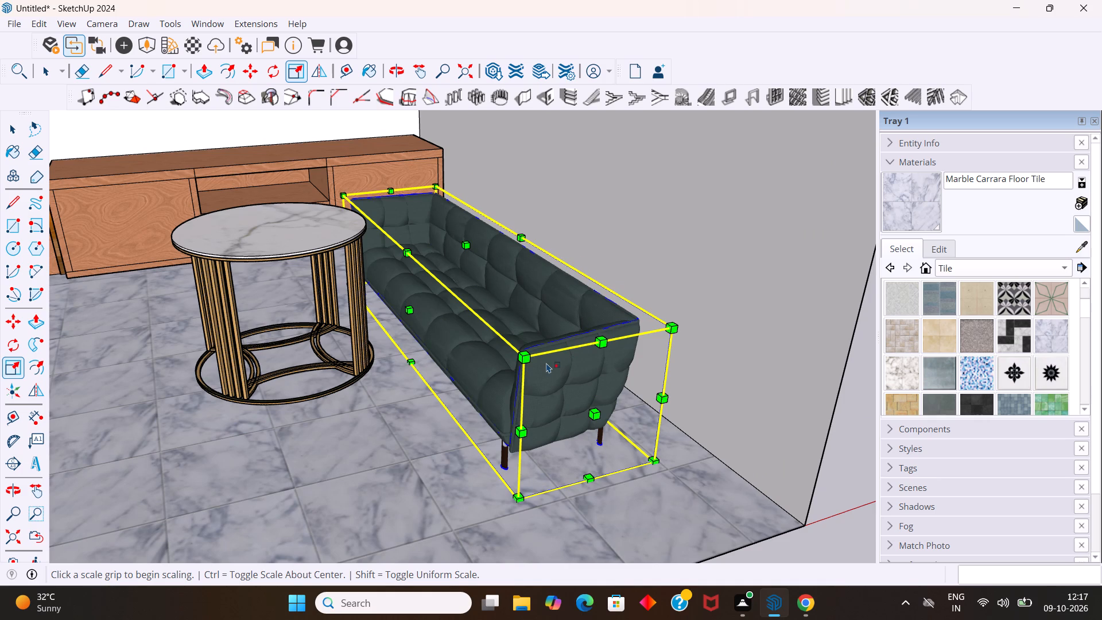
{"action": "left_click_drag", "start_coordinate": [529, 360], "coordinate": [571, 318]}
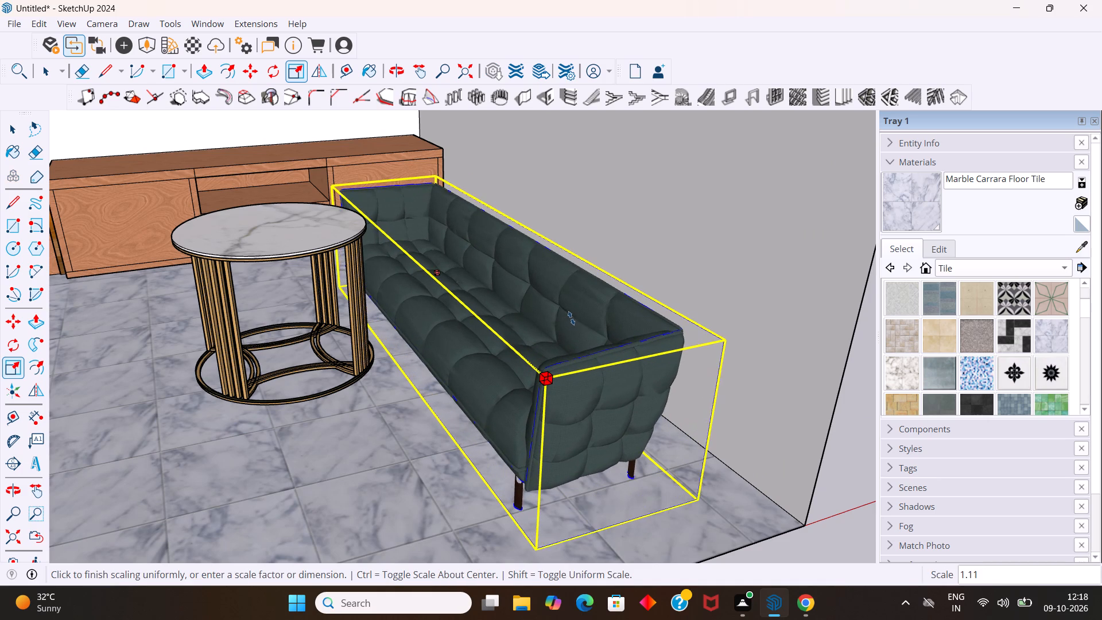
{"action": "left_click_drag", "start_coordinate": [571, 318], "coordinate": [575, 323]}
Delete the green tufted sofa from the room.
{"action": "scroll", "coordinate": [577, 321], "scroll_direction": "down", "scroll_amount": 1}
{"action": "middle_click_drag", "start_coordinate": [593, 334], "coordinate": [636, 351]}
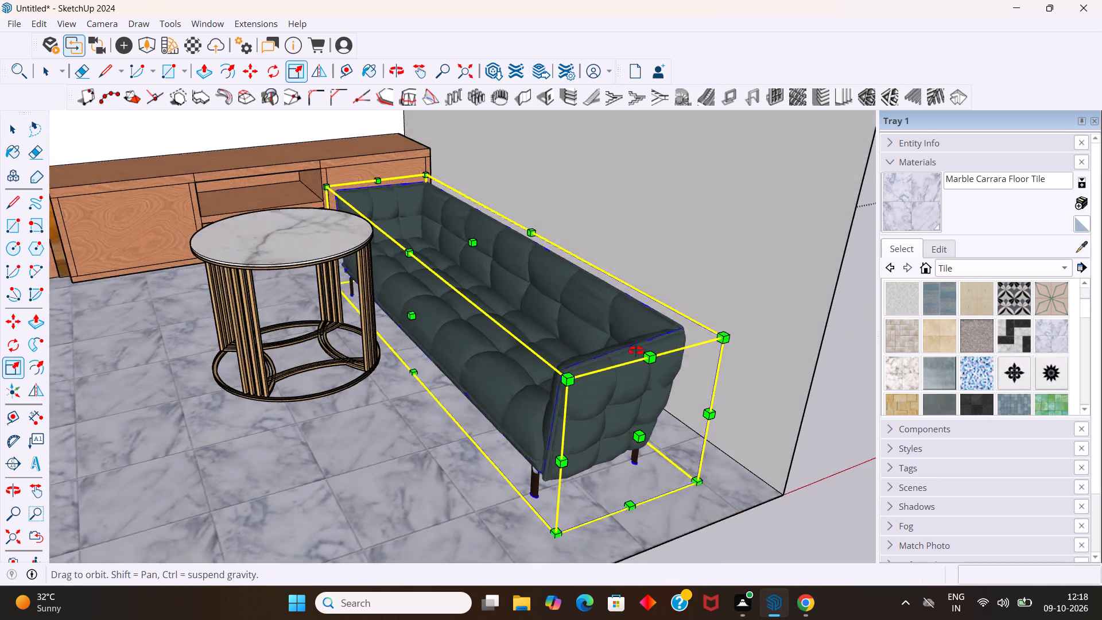
{"action": "middle_click_drag", "start_coordinate": [636, 351], "coordinate": [737, 386]}
{"action": "scroll", "coordinate": [707, 364], "scroll_direction": "down", "scroll_amount": 6}
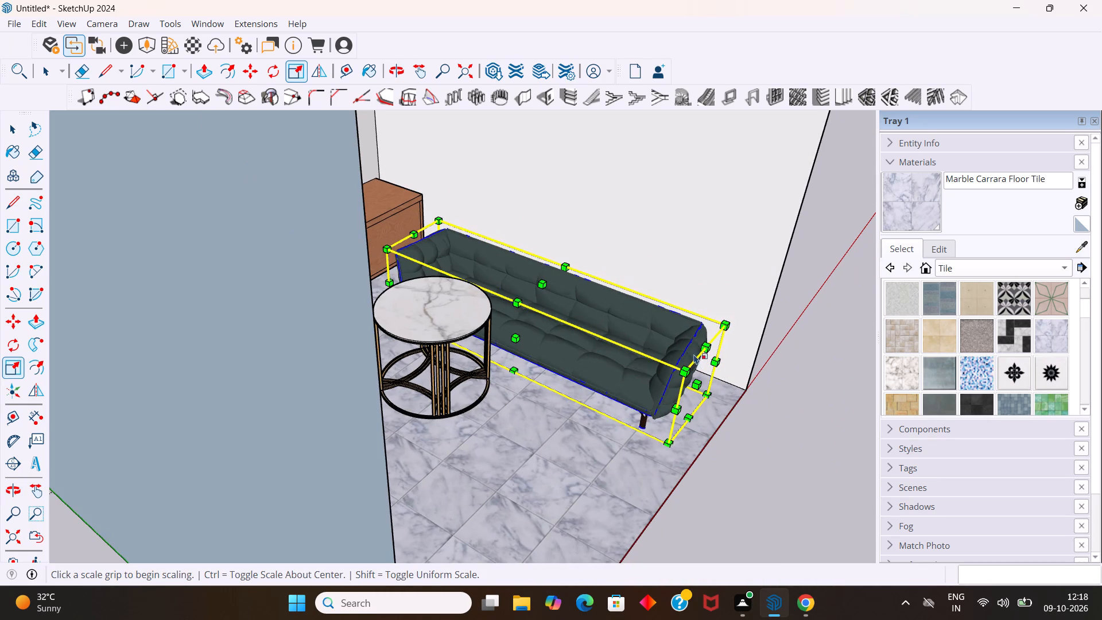
{"action": "key", "text": "space"}
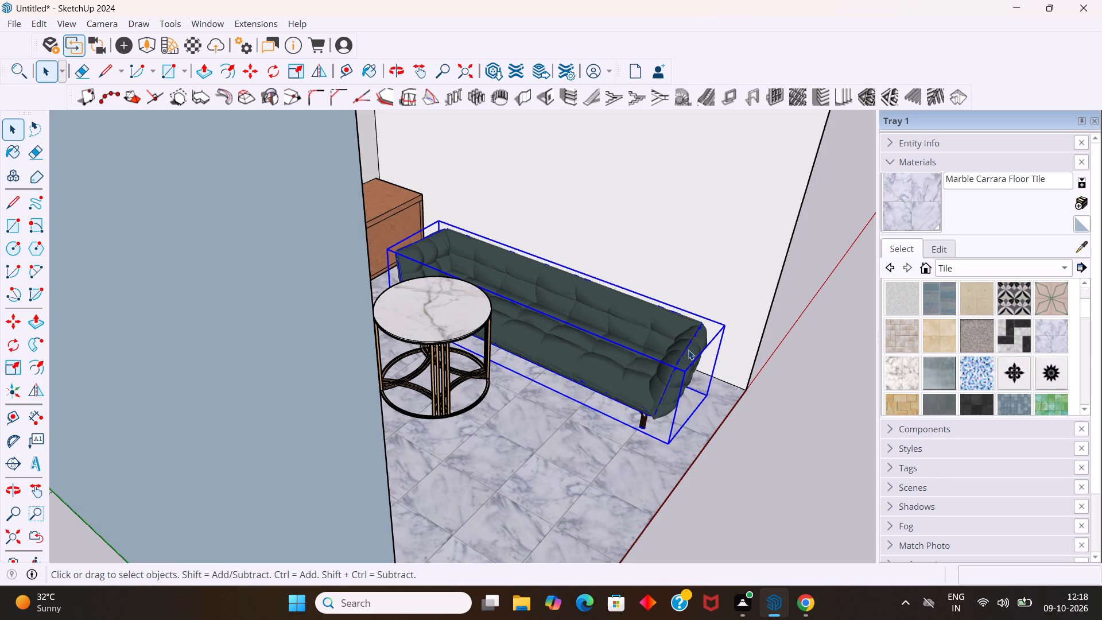
{"action": "key", "text": "Delete"}
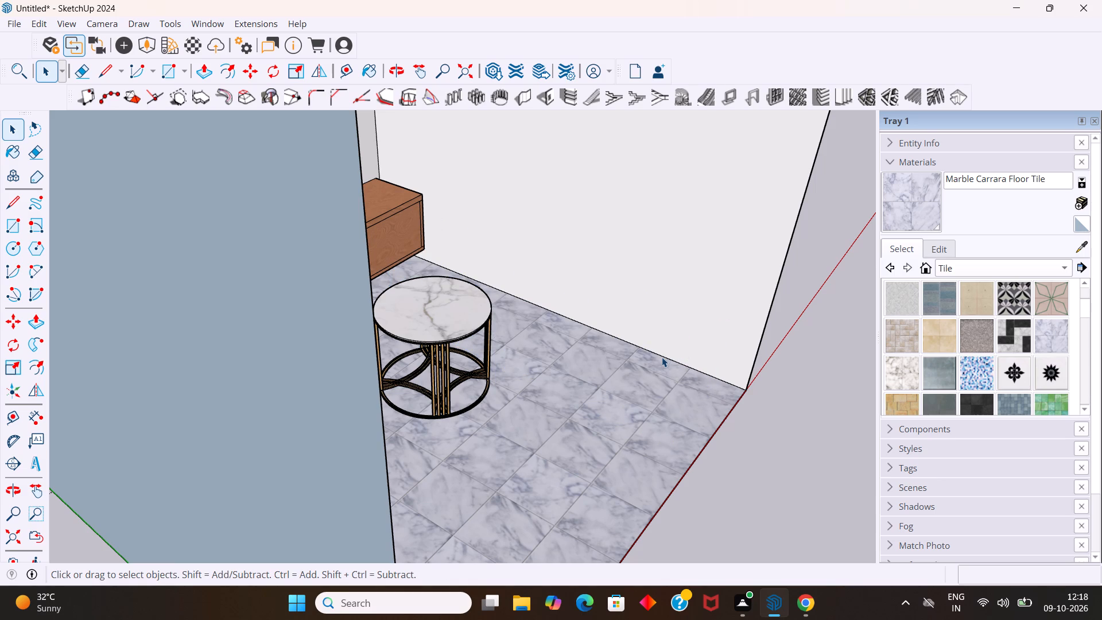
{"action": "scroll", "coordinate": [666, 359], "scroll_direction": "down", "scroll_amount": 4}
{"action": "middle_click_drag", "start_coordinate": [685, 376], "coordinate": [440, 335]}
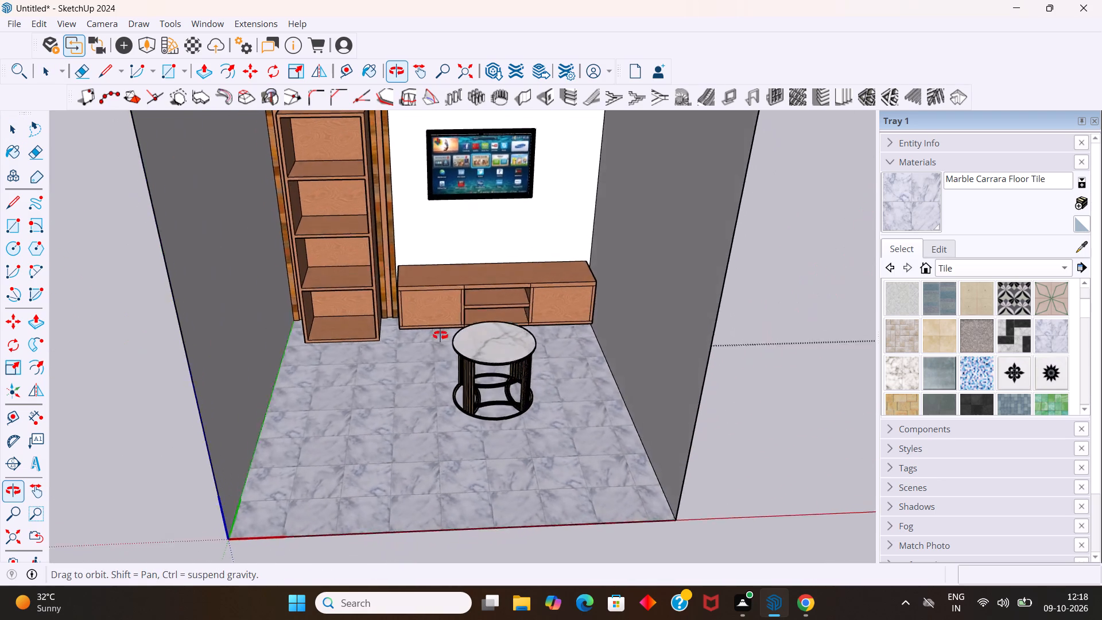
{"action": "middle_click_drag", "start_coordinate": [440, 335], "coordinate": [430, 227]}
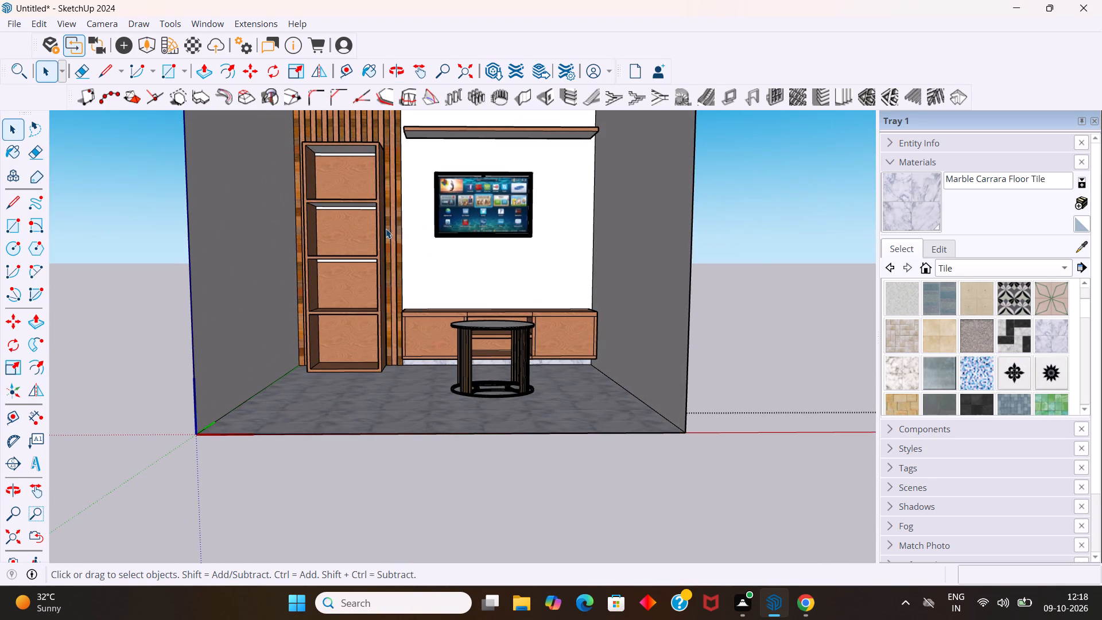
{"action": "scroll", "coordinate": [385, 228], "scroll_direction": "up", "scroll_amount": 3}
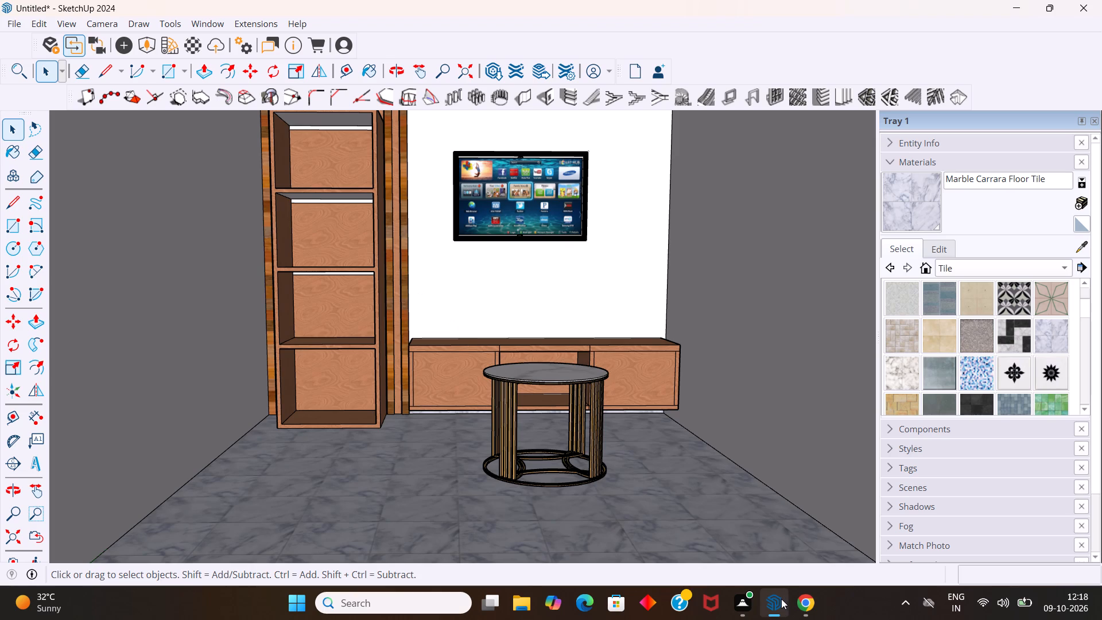
Switch to 3D Warehouse in Chrome, search the models for "flower wase" and look over the results.
{"action": "left_click", "coordinate": [804, 607]}
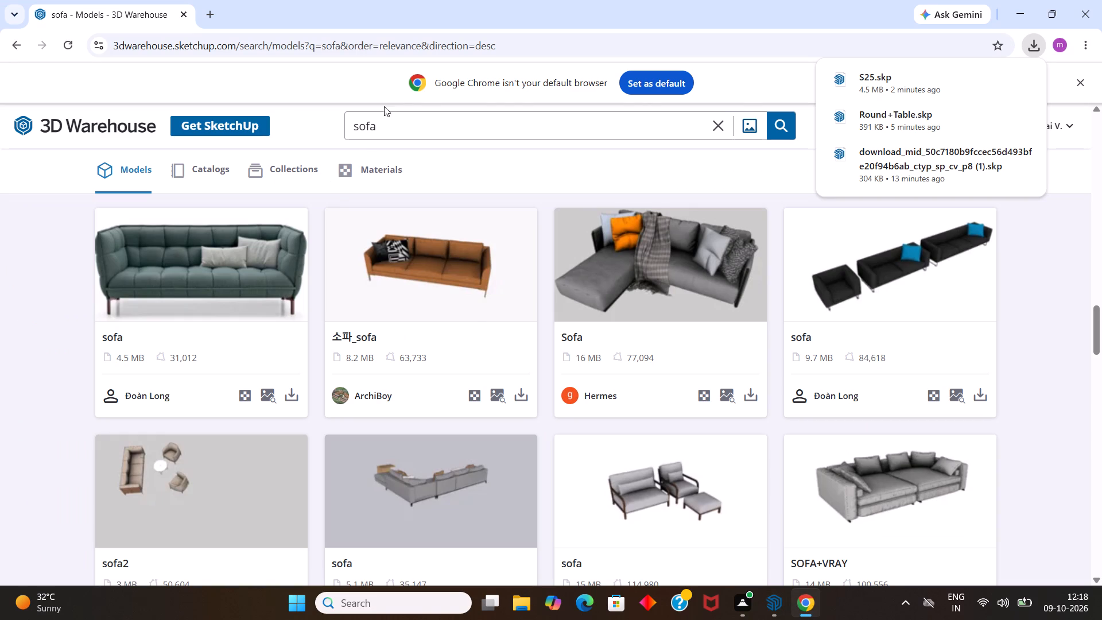
{"action": "left_click", "coordinate": [717, 123]}
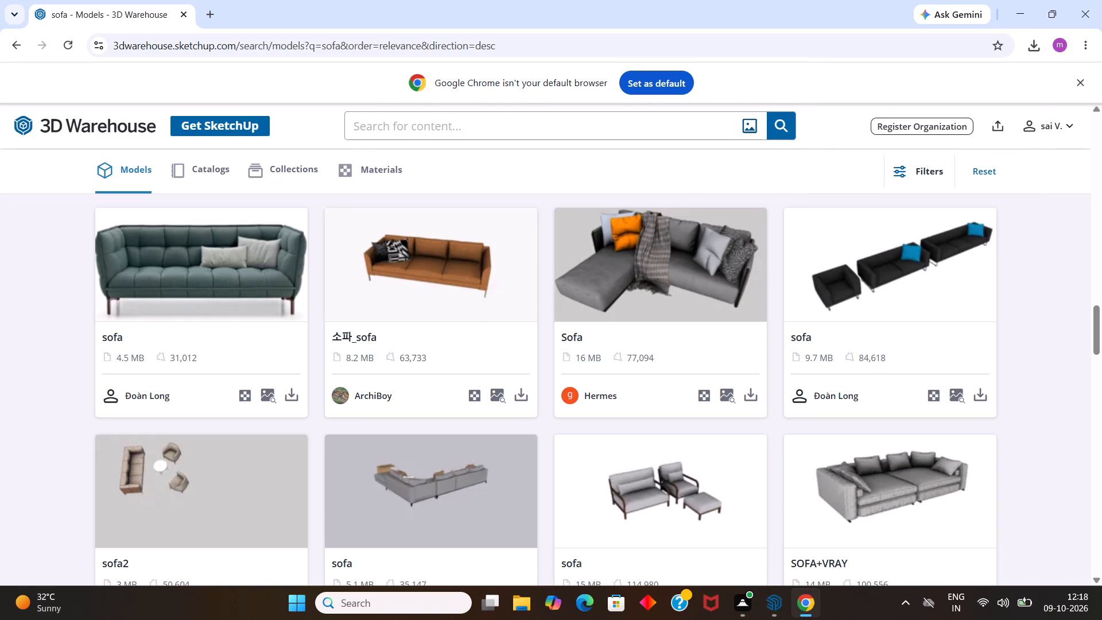
{"action": "key", "text": "f"}
{"action": "type", "text": "lo"}
{"action": "type", "text": "wer"}
{"action": "key", "text": "space"}
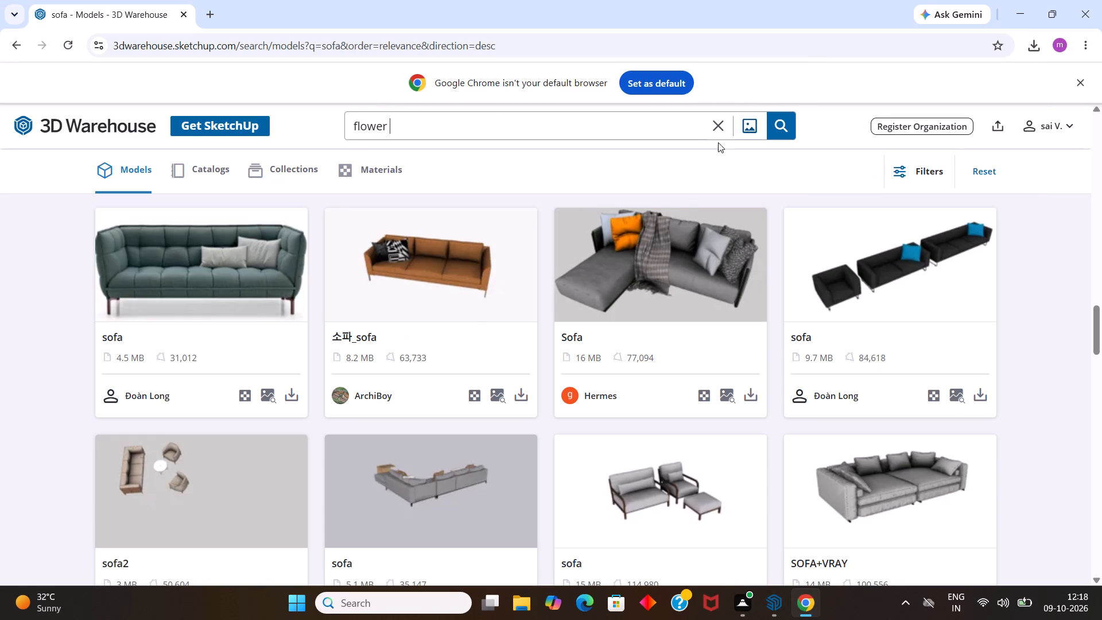
{"action": "key", "text": "w"}
{"action": "type", "text": "as"}
{"action": "key", "text": "e"}
{"action": "key", "text": "backslash"}
{"action": "key", "text": "BackSpace"}
{"action": "key", "text": "Return"}
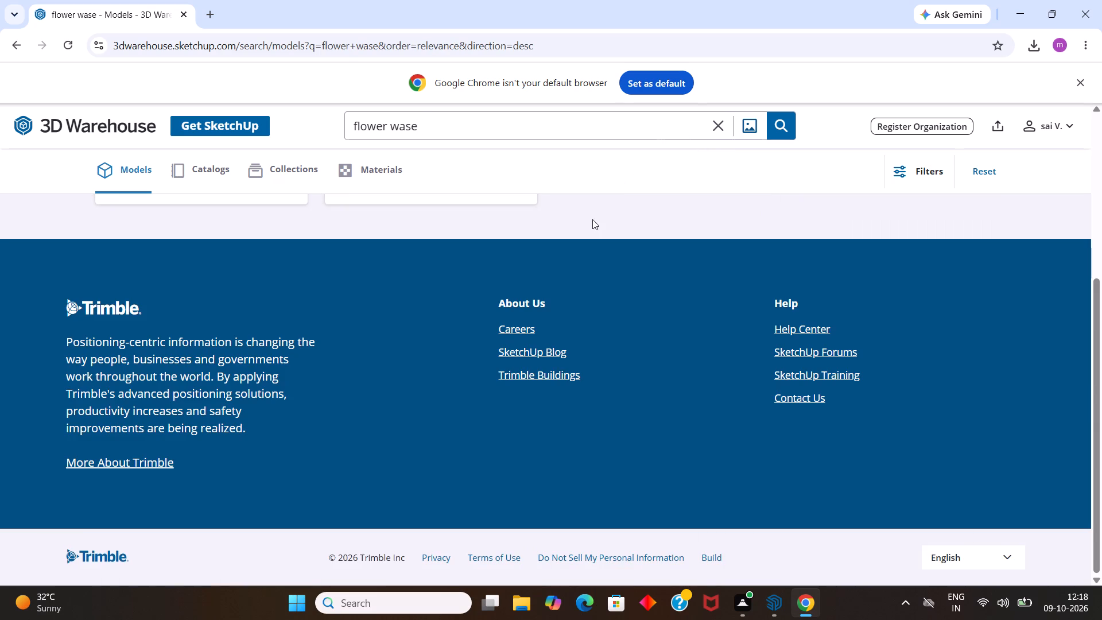
{"action": "scroll", "coordinate": [571, 227], "scroll_direction": "up", "scroll_amount": 8}
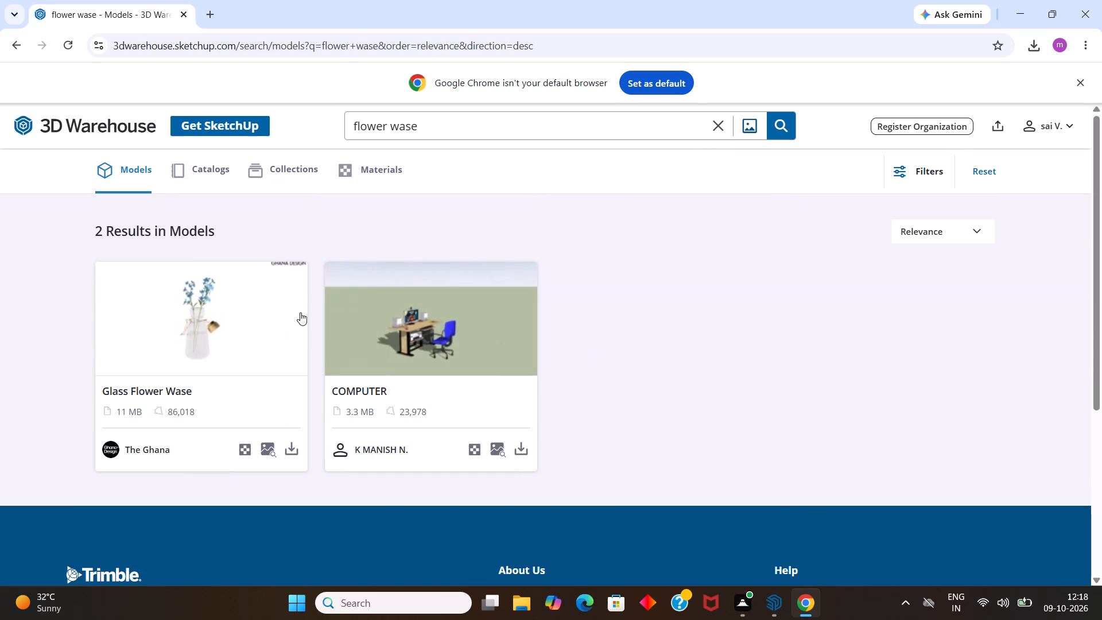
{"action": "scroll", "coordinate": [399, 320], "scroll_direction": "up", "scroll_amount": 4}
Switch to SketchUp and import the flowerpot model from the Downloads folder.
{"action": "left_click", "coordinate": [778, 605]}
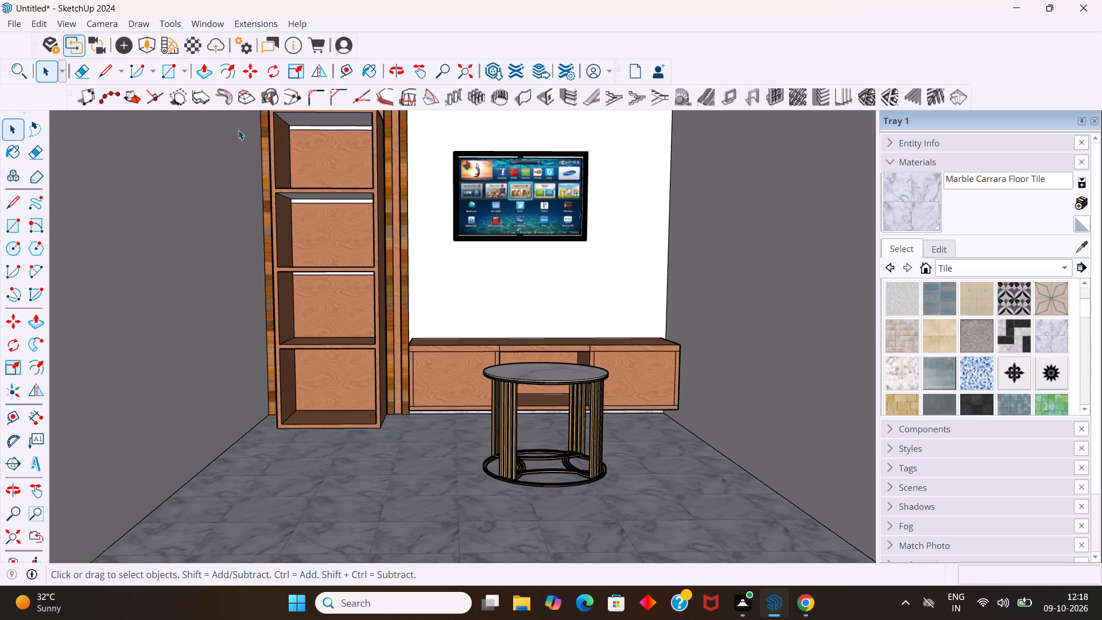
{"action": "left_click", "coordinate": [16, 18]}
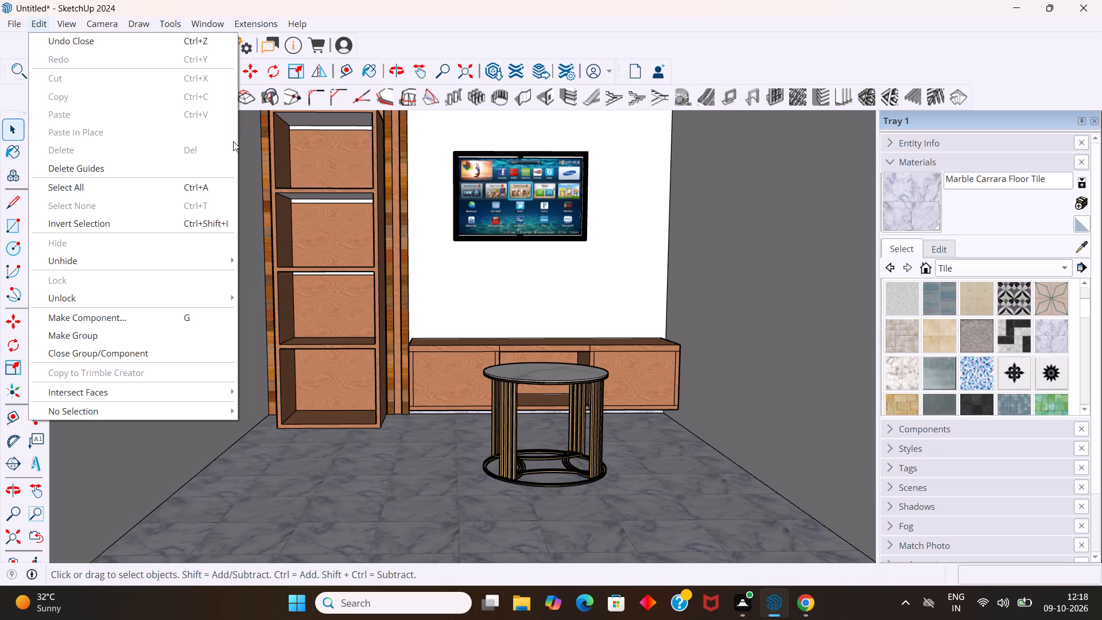
{"action": "left_click", "coordinate": [7, 21]}
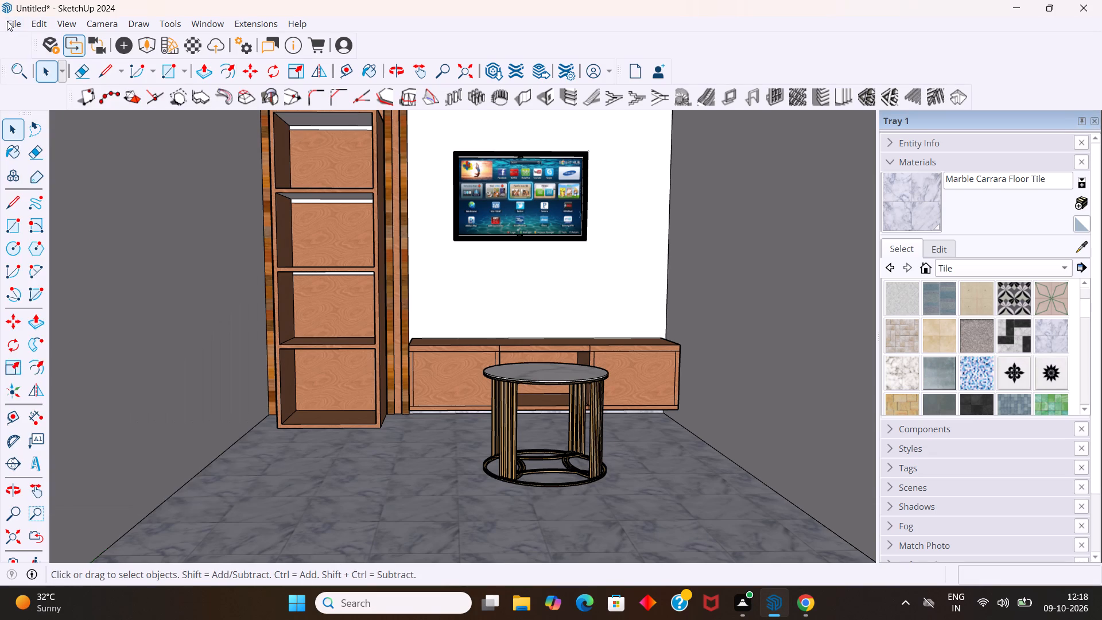
{"action": "left_click", "coordinate": [7, 21]}
{"action": "left_click", "coordinate": [71, 224]}
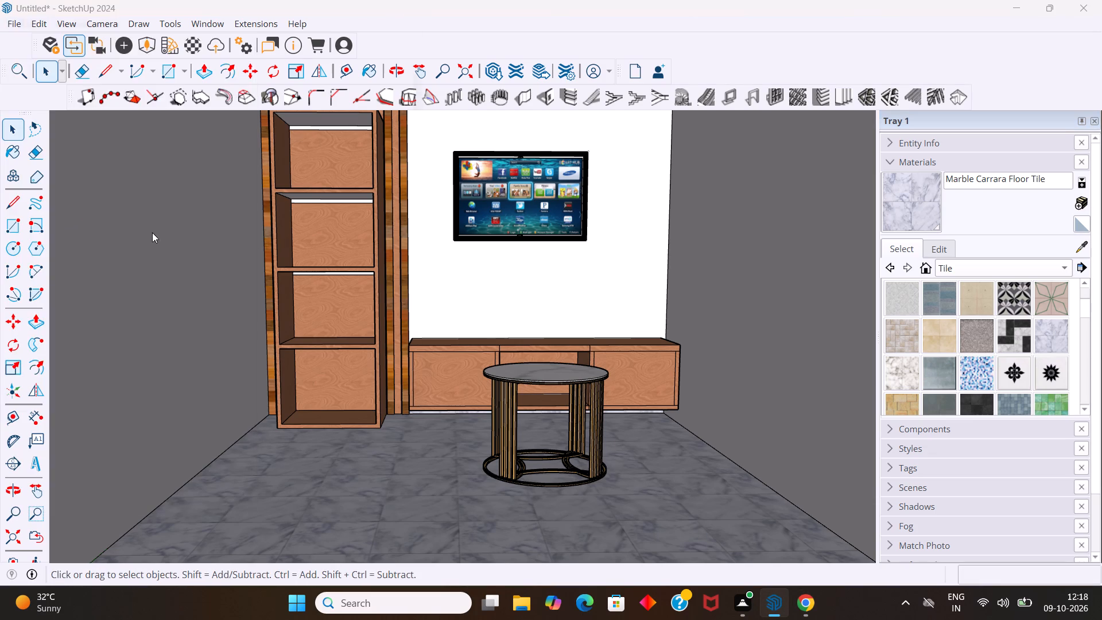
{"action": "left_click", "coordinate": [83, 227]}
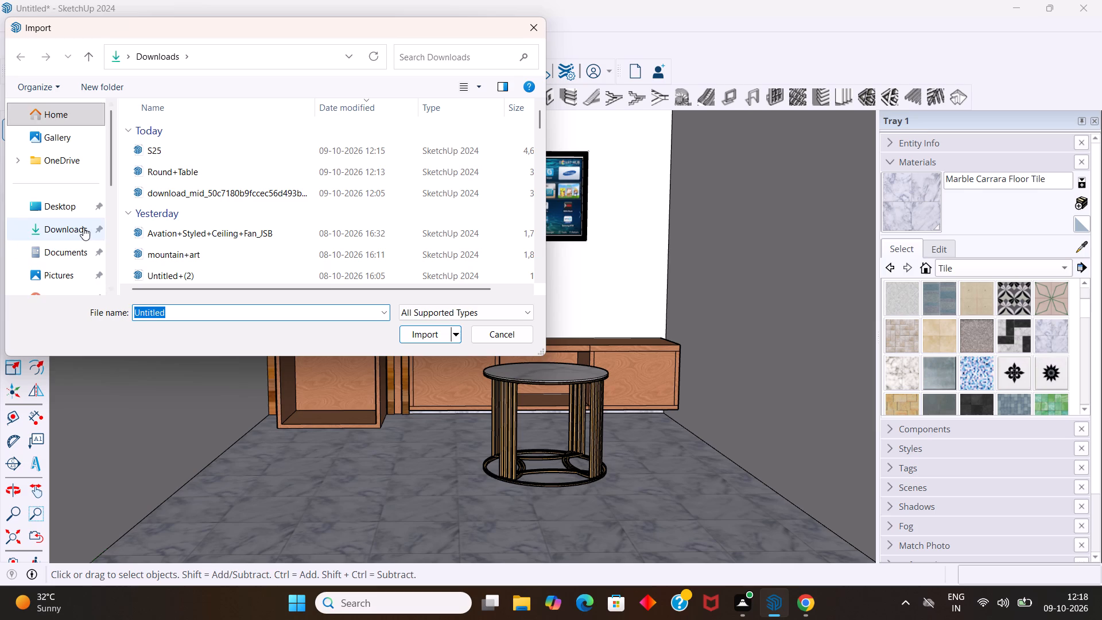
{"action": "scroll", "coordinate": [182, 200], "scroll_direction": "down", "scroll_amount": 4}
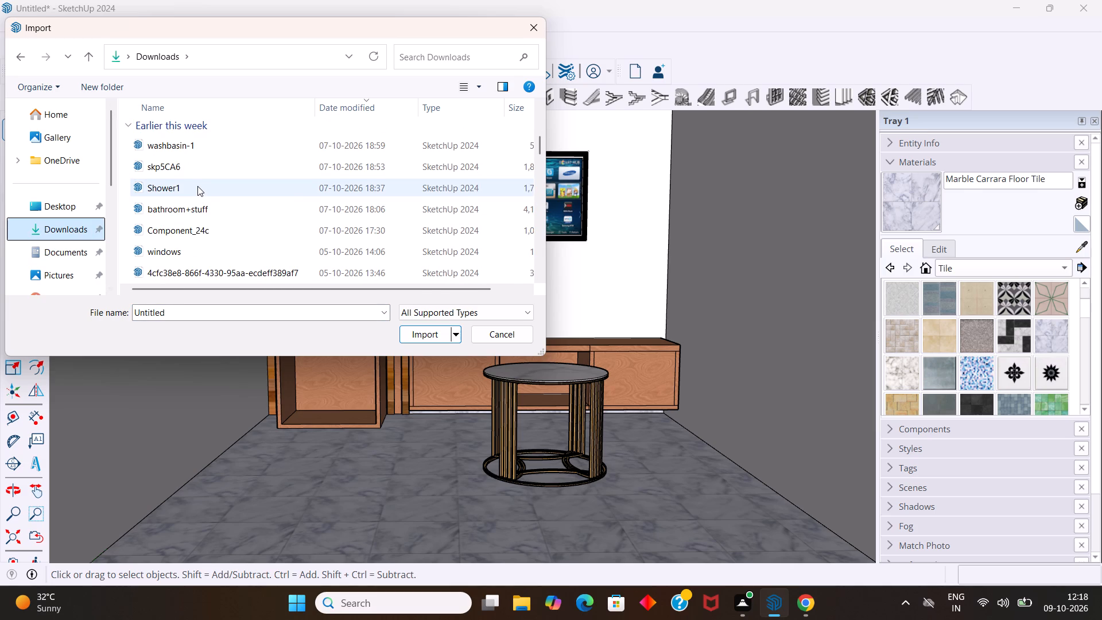
{"action": "scroll", "coordinate": [197, 186], "scroll_direction": "down", "scroll_amount": 2}
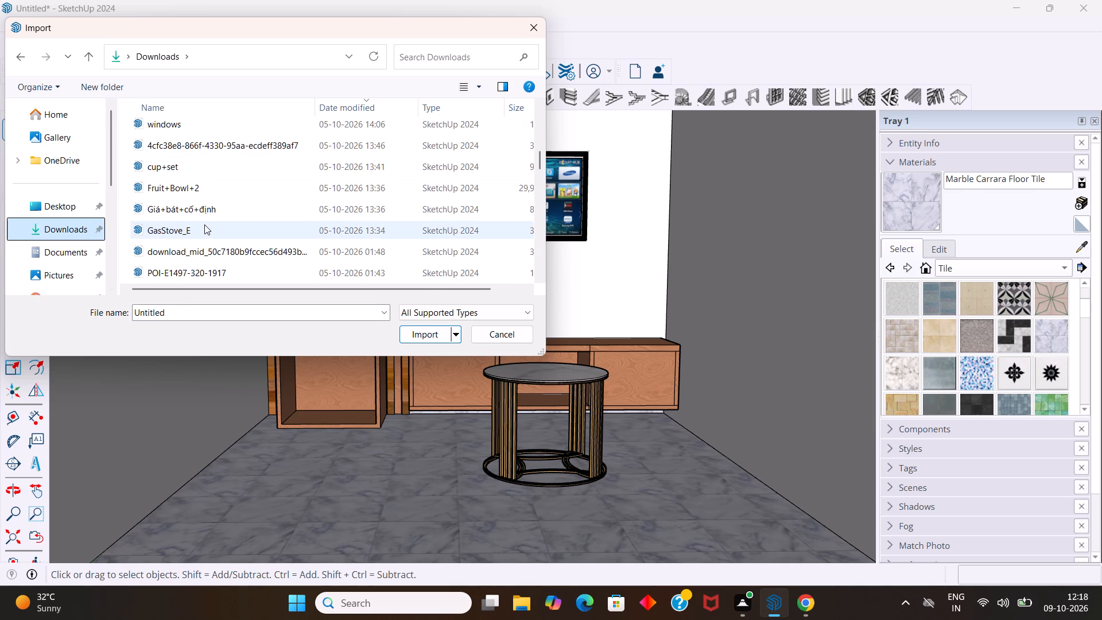
{"action": "scroll", "coordinate": [204, 224], "scroll_direction": "down", "scroll_amount": 4}
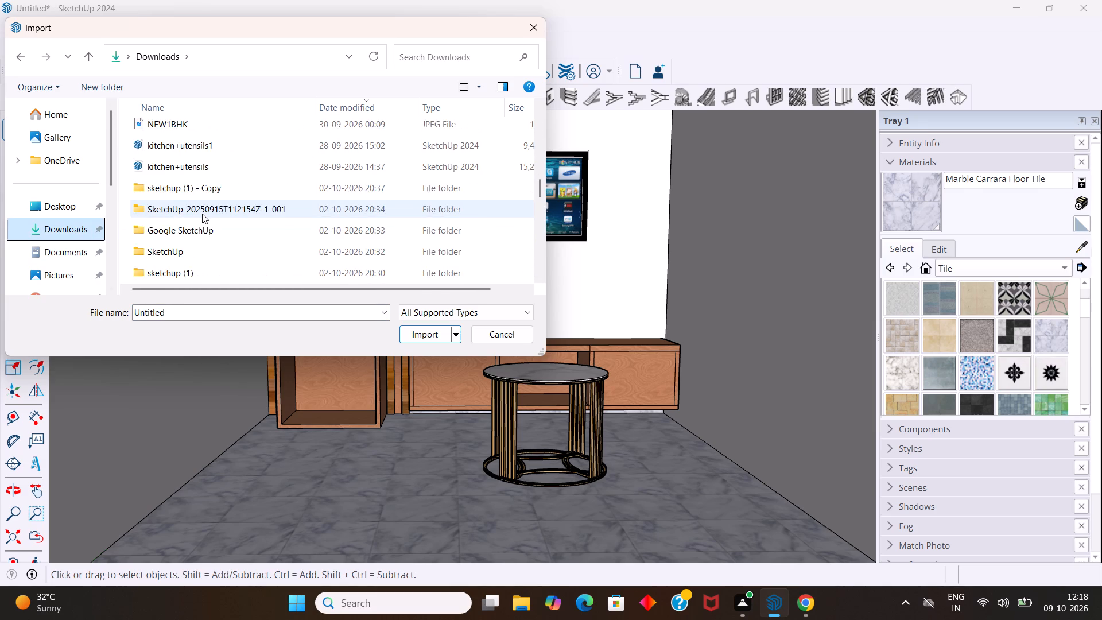
{"action": "scroll", "coordinate": [202, 212], "scroll_direction": "down", "scroll_amount": 3}
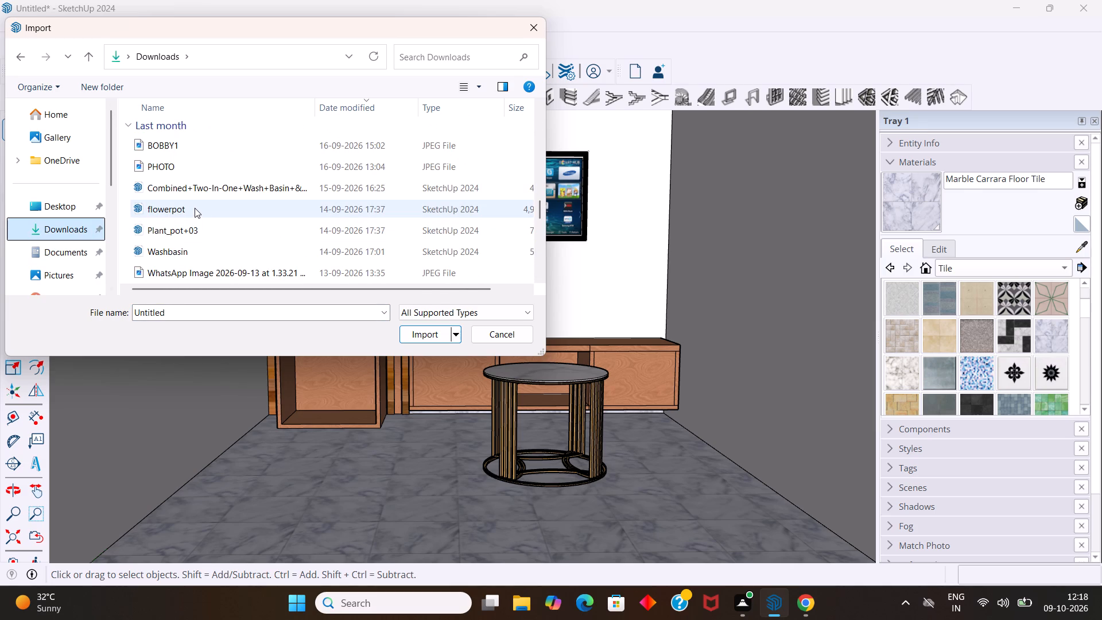
{"action": "left_click", "coordinate": [195, 208]}
{"action": "left_click", "coordinate": [415, 333]}
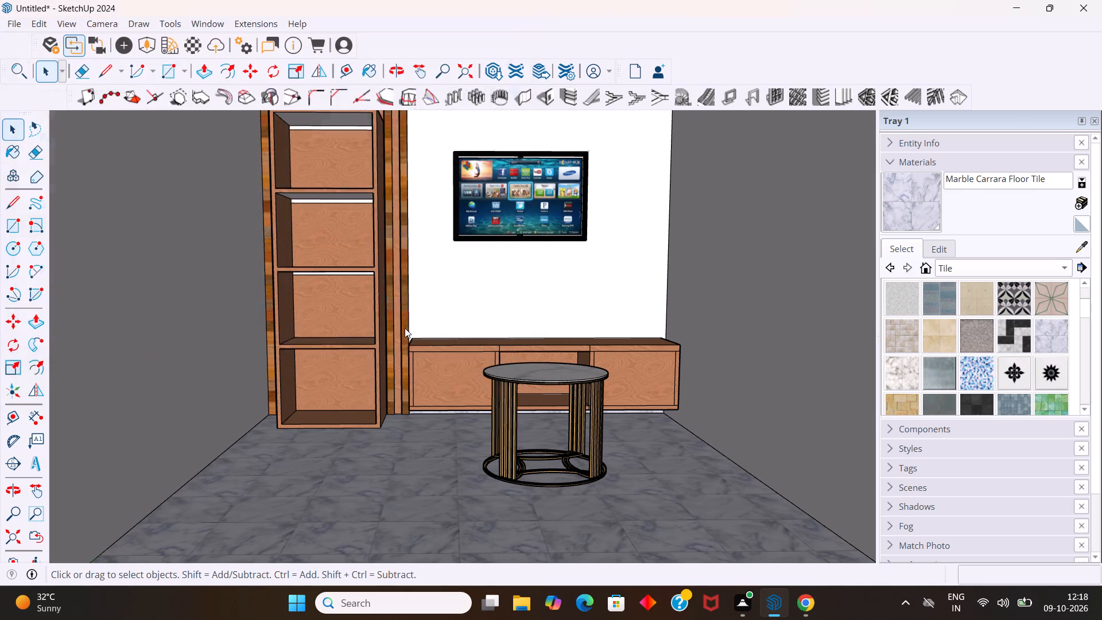
{"action": "scroll", "coordinate": [490, 321], "scroll_direction": "up", "scroll_amount": 4}
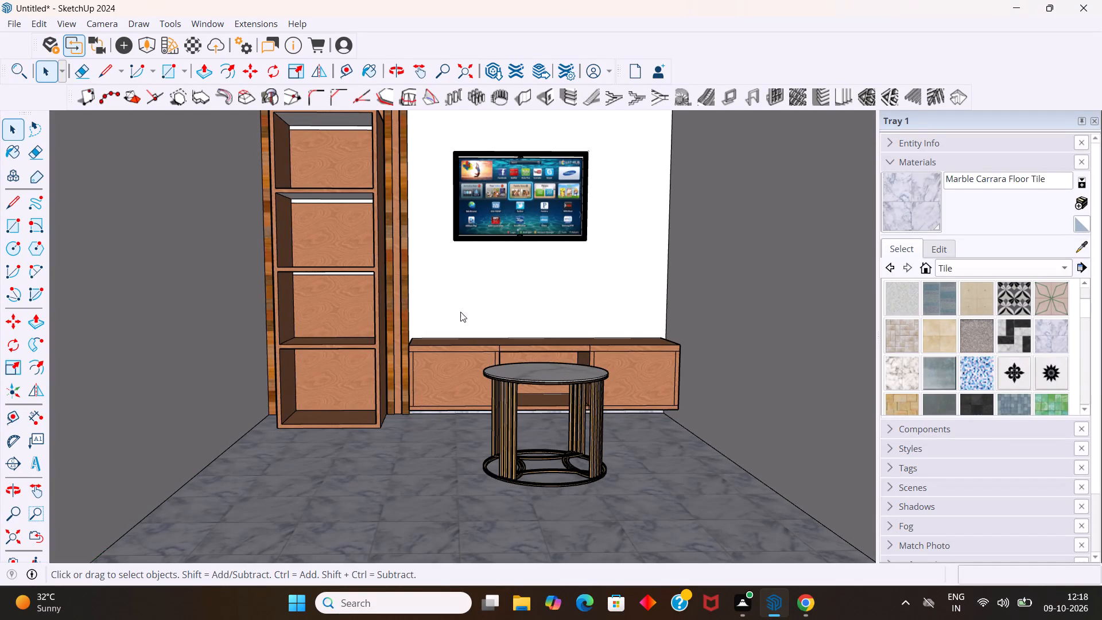
{"action": "left_click", "coordinate": [682, 338]}
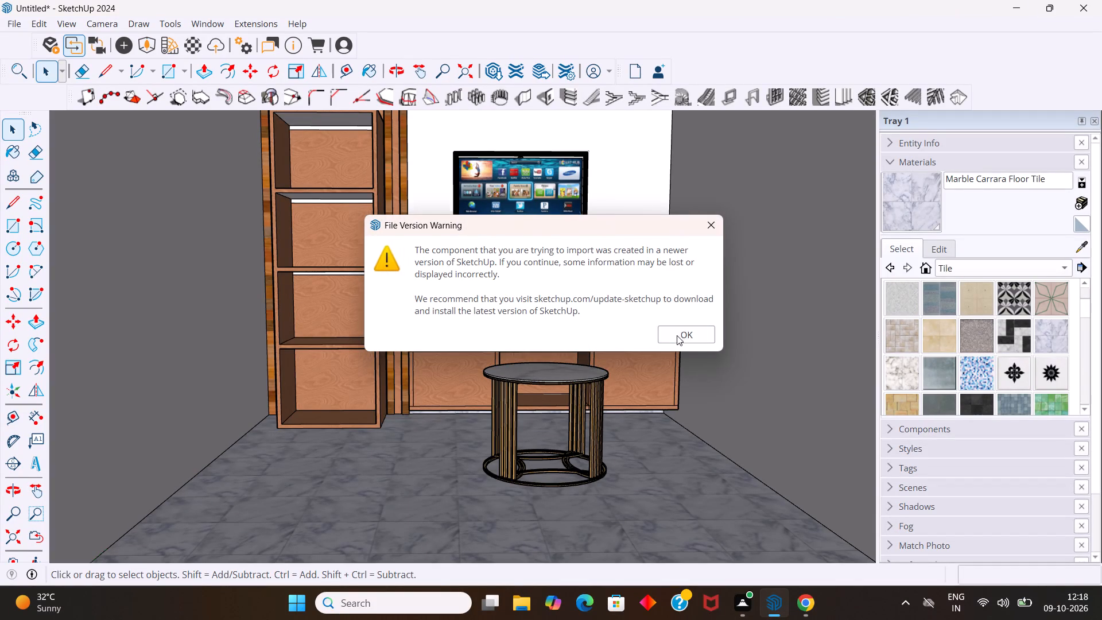
Place the imported flowerpot in the open space outside the room, between it and the sofa reference images.
{"action": "scroll", "coordinate": [566, 362], "scroll_direction": "down", "scroll_amount": 4}
{"action": "scroll", "coordinate": [514, 347], "scroll_direction": "down", "scroll_amount": 7}
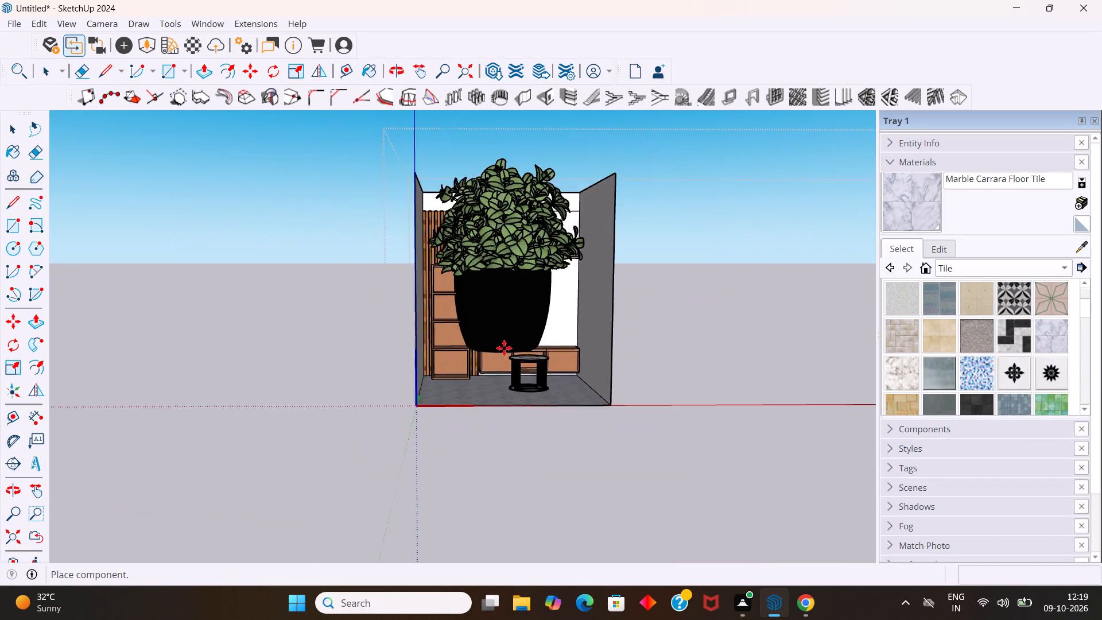
{"action": "scroll", "coordinate": [504, 348], "scroll_direction": "down", "scroll_amount": 8}
{"action": "scroll", "coordinate": [453, 427], "scroll_direction": "down", "scroll_amount": 12}
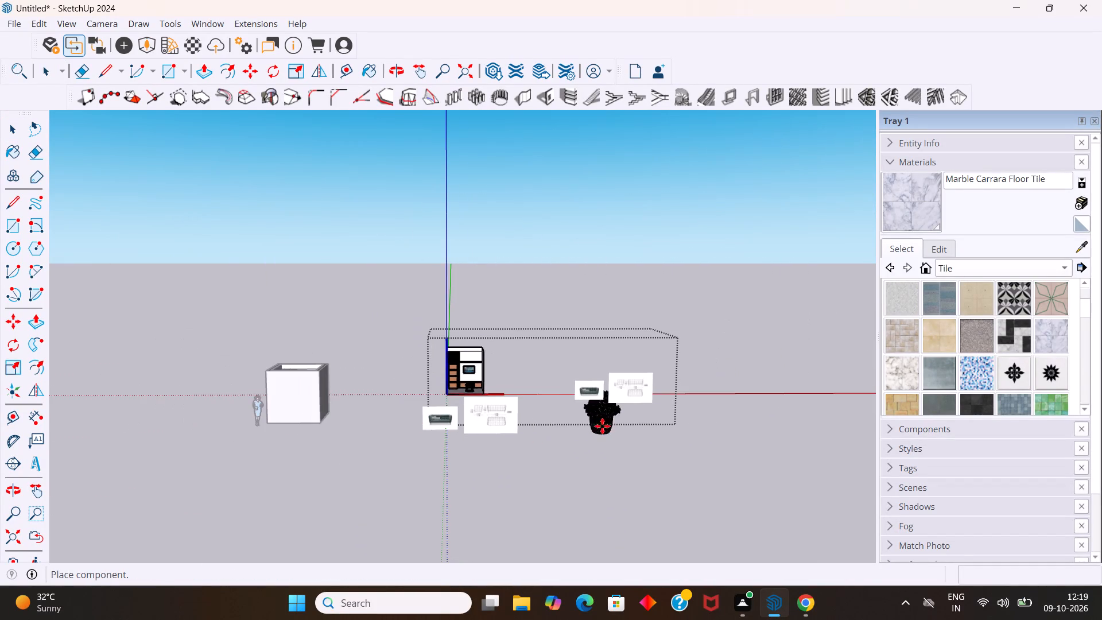
{"action": "scroll", "coordinate": [601, 423], "scroll_direction": "up", "scroll_amount": 16}
{"action": "middle_click_drag", "start_coordinate": [529, 392], "coordinate": [549, 606]}
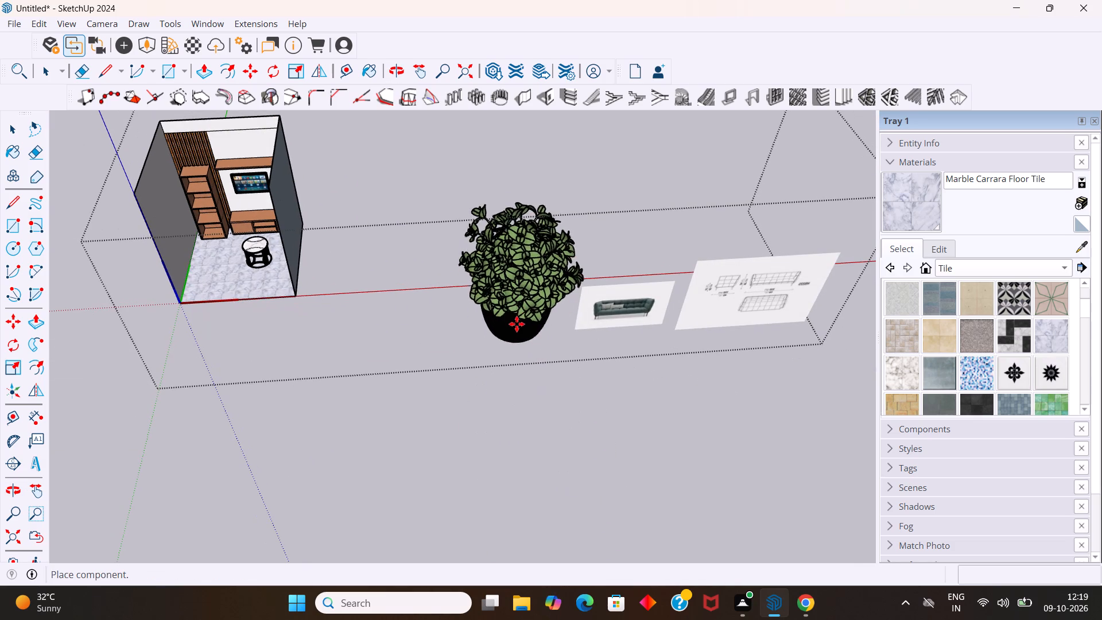
{"action": "left_click", "coordinate": [513, 265]}
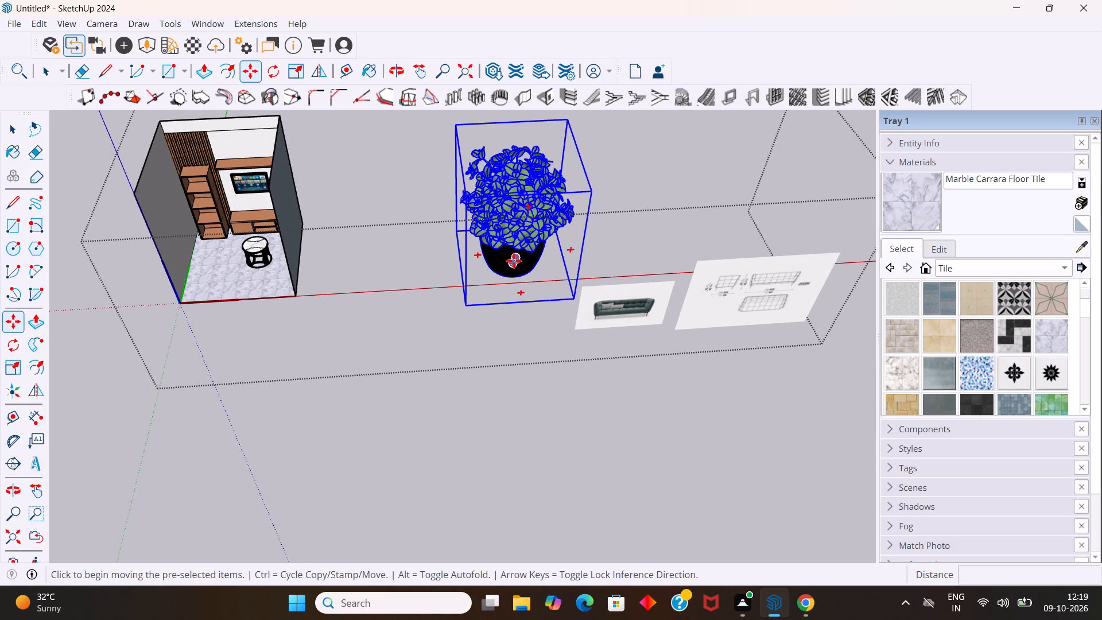
Shrink the potted plant uniformly to about 0.26 from its upper front corner.
{"action": "key", "text": "s"}
{"action": "left_click_drag", "start_coordinate": [468, 197], "coordinate": [500, 228]}
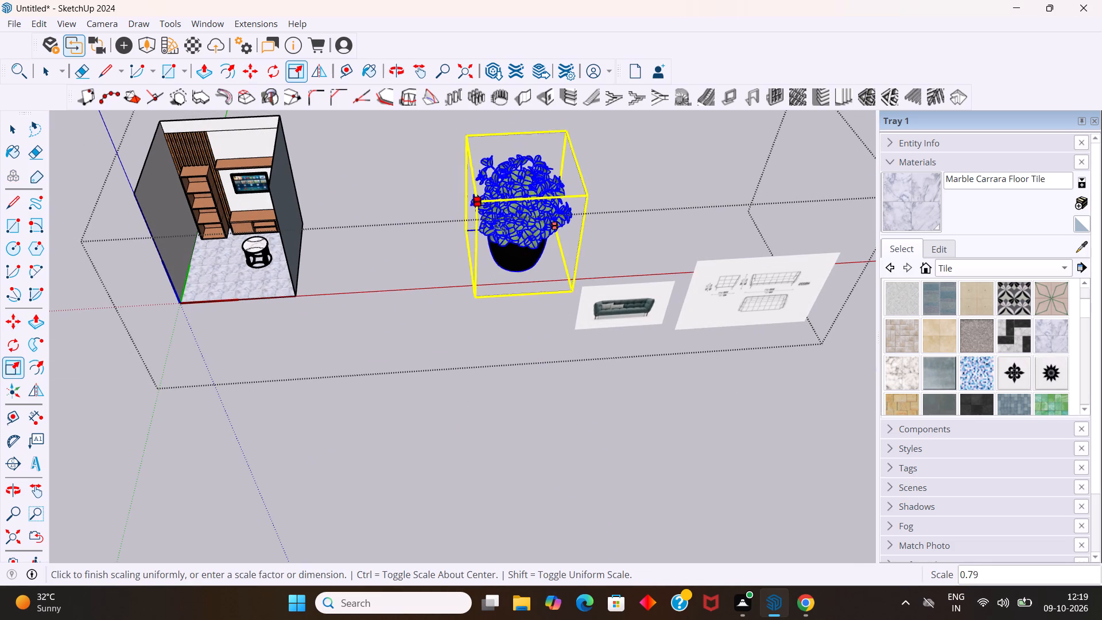
{"action": "left_click_drag", "start_coordinate": [500, 228], "coordinate": [532, 232]}
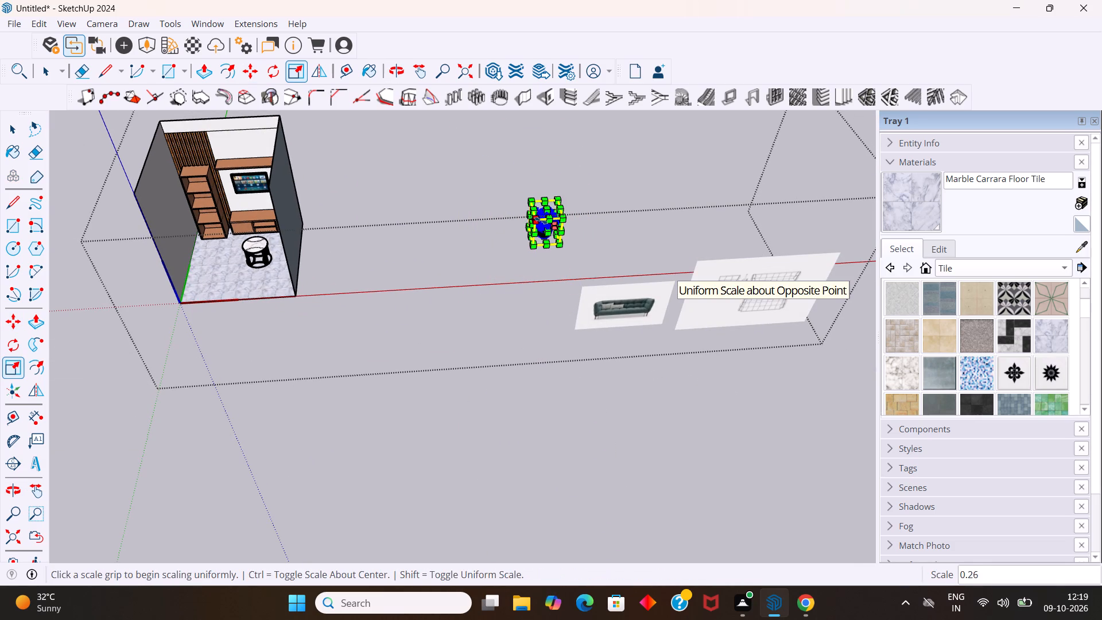
{"action": "key", "text": "space"}
Move the potted plant by its lower front corner into the room, to the TV cabinet's end beside the side wall.
{"action": "key", "text": "m"}
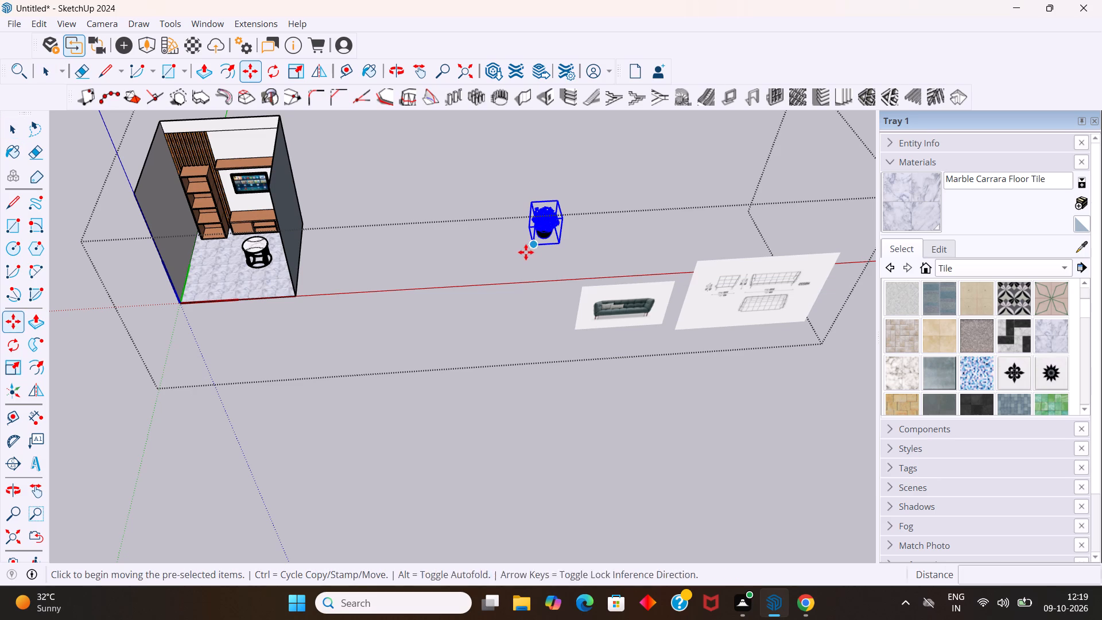
{"action": "left_click", "coordinate": [527, 245]}
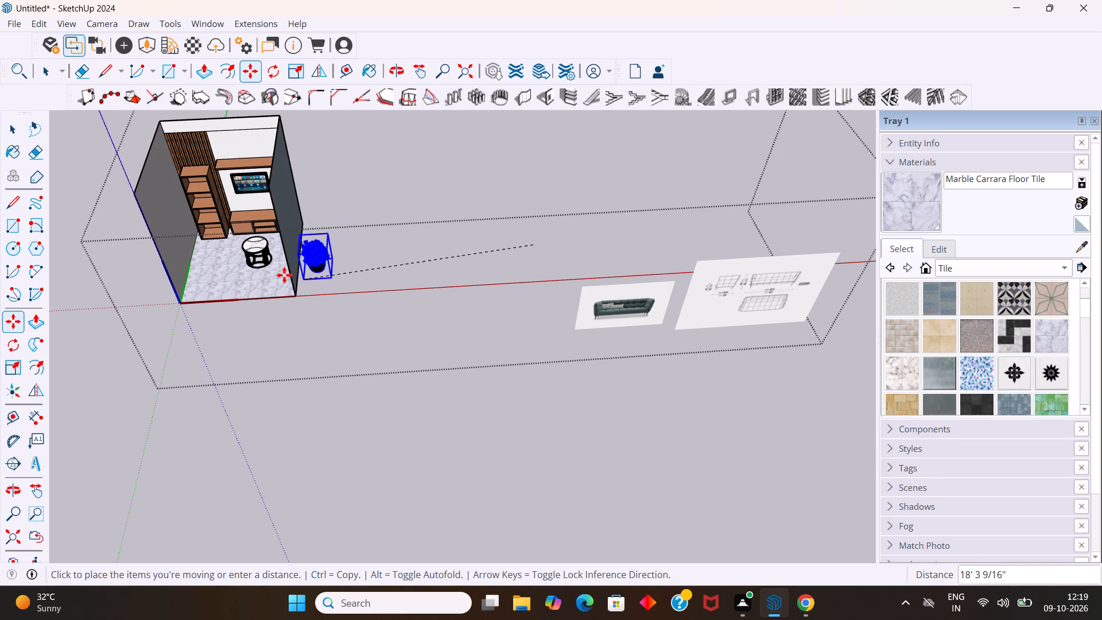
{"action": "scroll", "coordinate": [276, 273], "scroll_direction": "up", "scroll_amount": 6}
{"action": "middle_click_drag", "start_coordinate": [234, 247], "coordinate": [355, 115]}
{"action": "scroll", "coordinate": [329, 126], "scroll_direction": "up", "scroll_amount": 5}
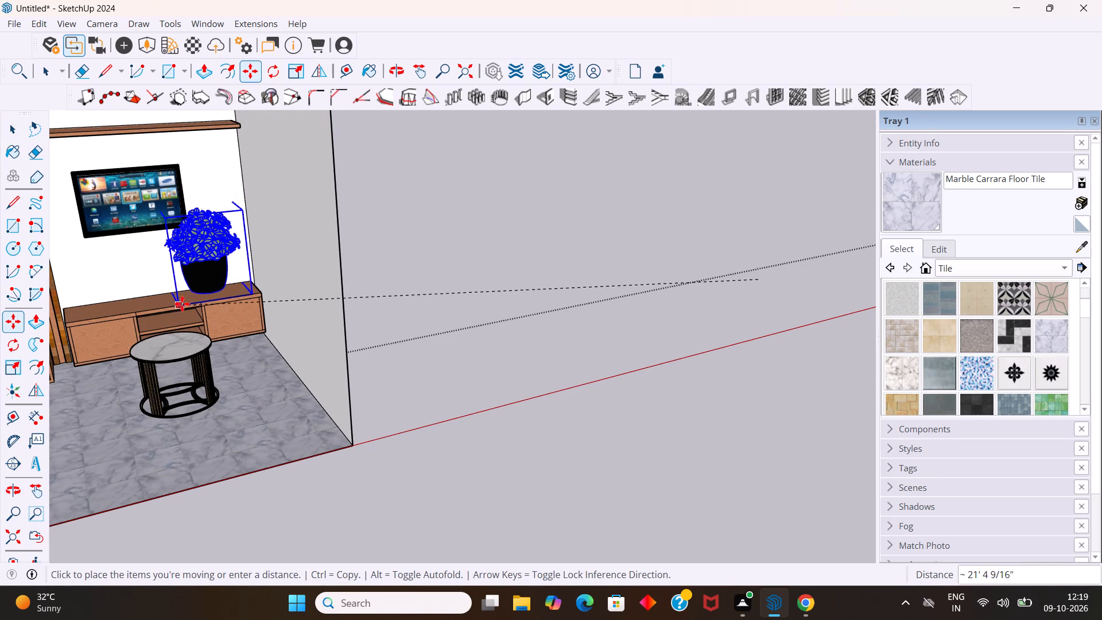
{"action": "middle_click_drag", "start_coordinate": [190, 316], "coordinate": [219, 525]}
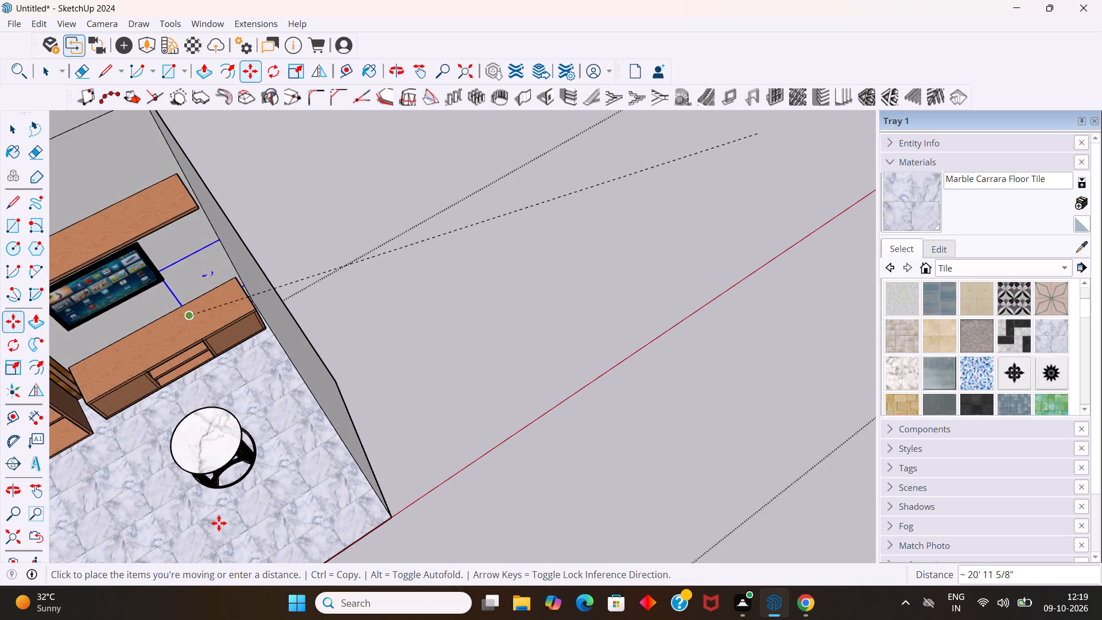
{"action": "scroll", "coordinate": [218, 519], "scroll_direction": "up", "scroll_amount": 3}
{"action": "scroll", "coordinate": [214, 472], "scroll_direction": "up", "scroll_amount": 4}
{"action": "scroll", "coordinate": [207, 360], "scroll_direction": "up", "scroll_amount": 1}
{"action": "scroll", "coordinate": [199, 295], "scroll_direction": "down", "scroll_amount": 8}
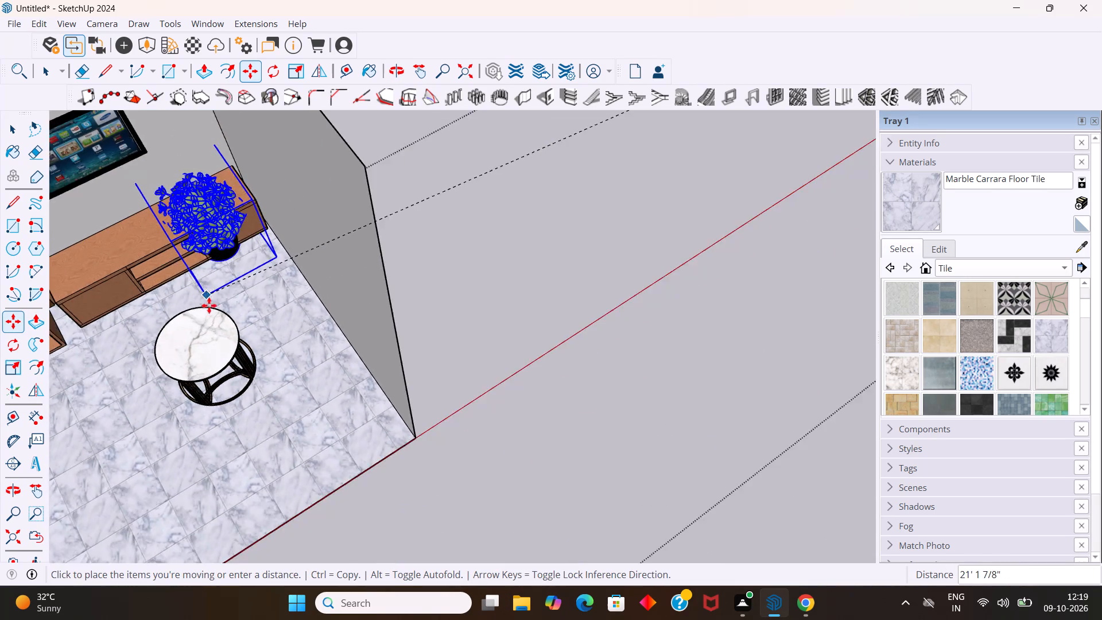
{"action": "scroll", "coordinate": [209, 305], "scroll_direction": "down", "scroll_amount": 14}
{"action": "middle_click_drag", "start_coordinate": [151, 360], "coordinate": [346, 324]}
{"action": "middle_click", "coordinate": [346, 324]}
{"action": "middle_click_drag", "start_coordinate": [346, 324], "coordinate": [199, 277]}
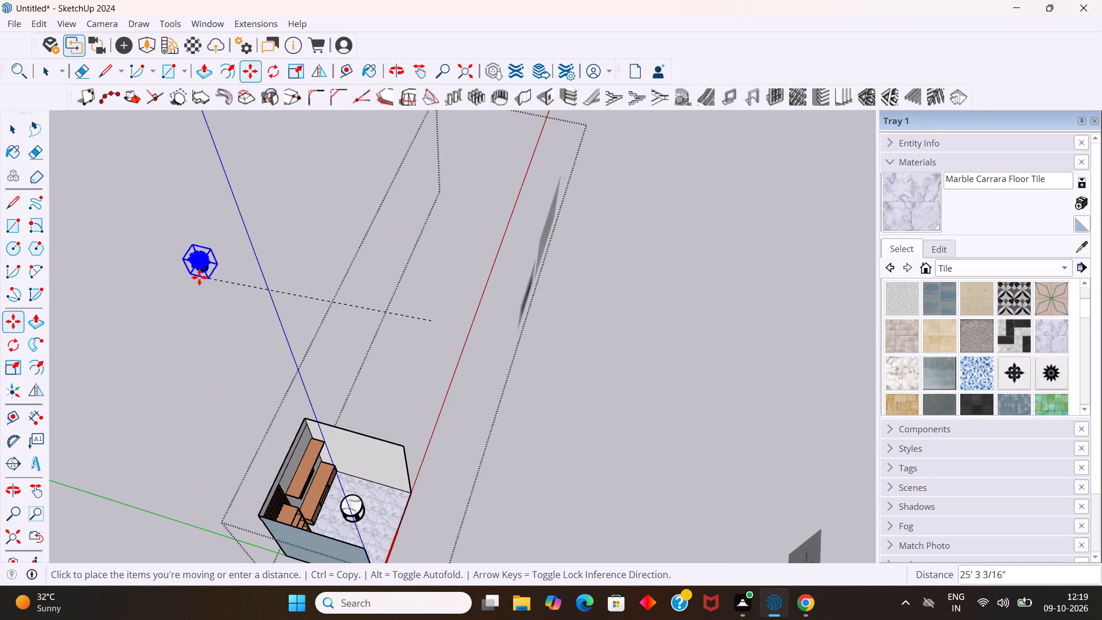
{"action": "middle_click_drag", "start_coordinate": [199, 277], "coordinate": [160, 282]}
{"action": "scroll", "coordinate": [294, 456], "scroll_direction": "up", "scroll_amount": 10}
{"action": "middle_click_drag", "start_coordinate": [367, 522], "coordinate": [235, 431]}
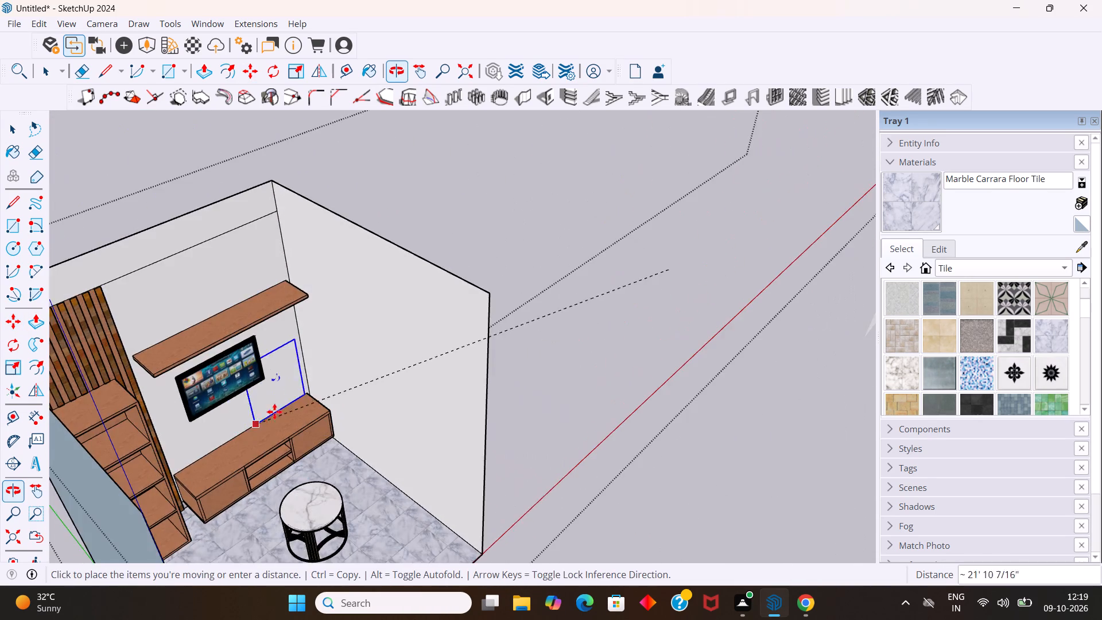
{"action": "scroll", "coordinate": [275, 409], "scroll_direction": "up", "scroll_amount": 13}
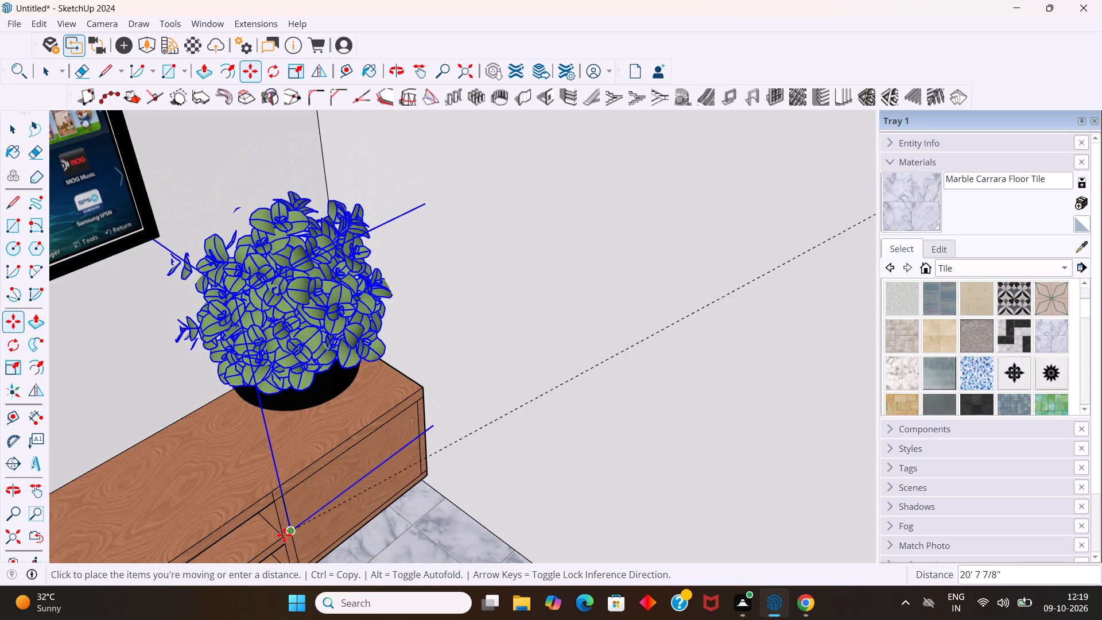
{"action": "left_click", "coordinate": [284, 538]}
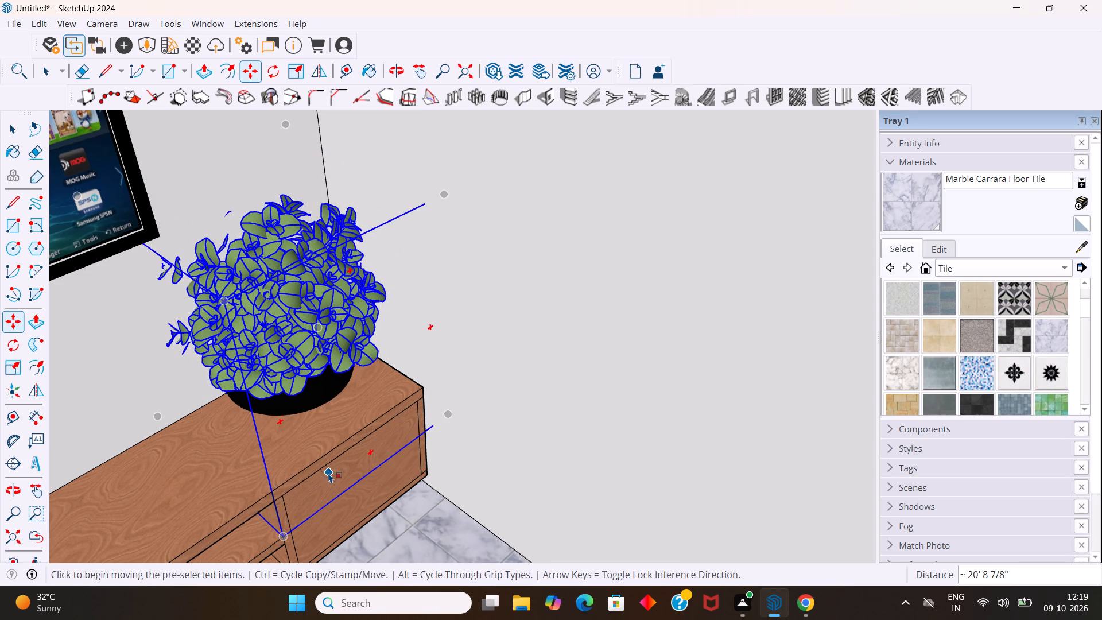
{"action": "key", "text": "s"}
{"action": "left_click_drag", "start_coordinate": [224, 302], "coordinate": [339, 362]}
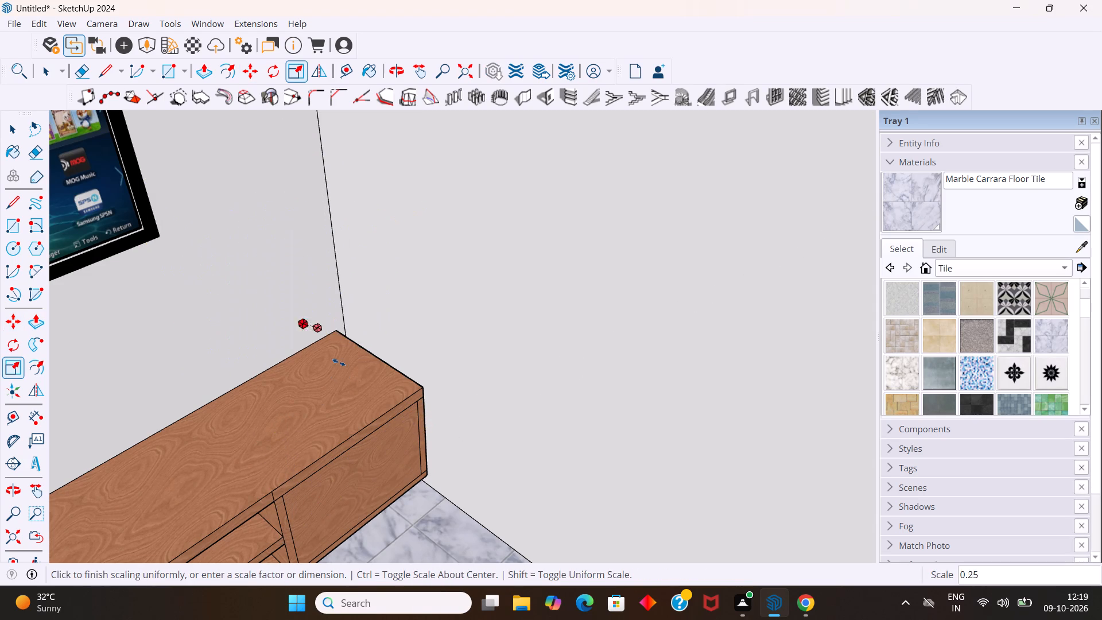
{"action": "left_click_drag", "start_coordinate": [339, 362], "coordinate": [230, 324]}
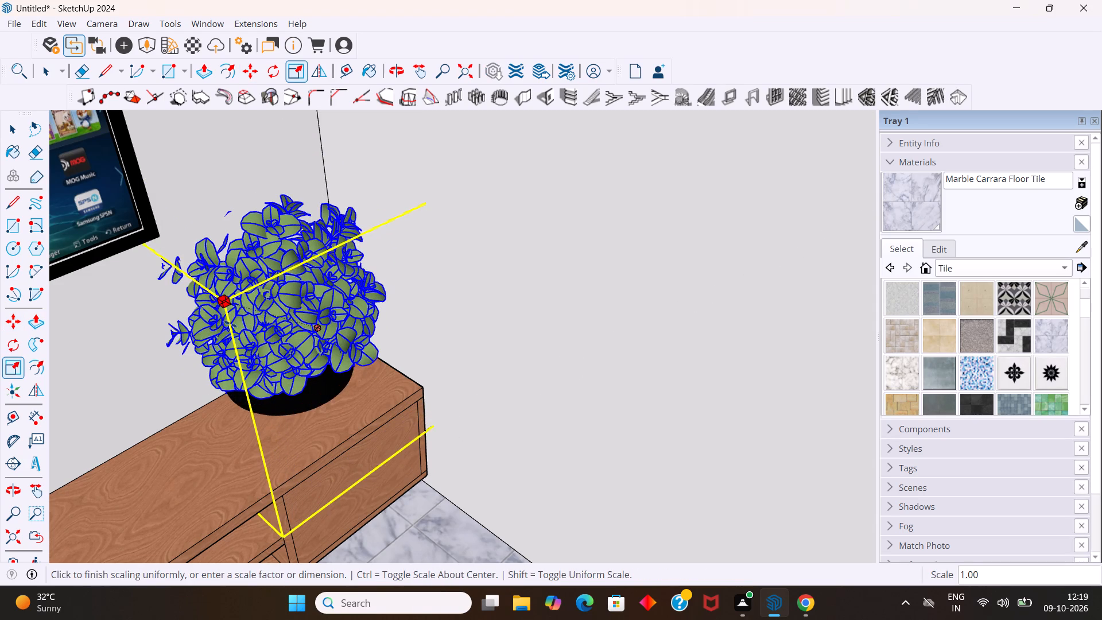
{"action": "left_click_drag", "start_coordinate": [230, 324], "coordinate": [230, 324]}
Raise the potted plant so its pot stands on top of the TV cabinet, and clear the selection.
{"action": "scroll", "coordinate": [230, 324], "scroll_direction": "down", "scroll_amount": 5}
{"action": "middle_click_drag", "start_coordinate": [302, 361], "coordinate": [136, 187]}
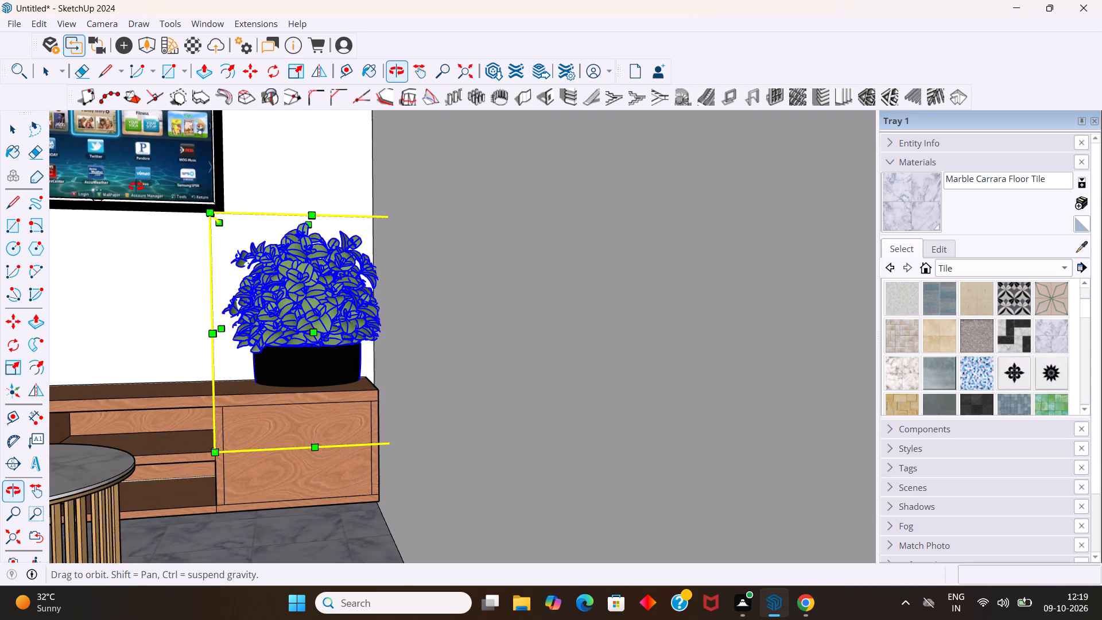
{"action": "middle_click_drag", "start_coordinate": [136, 187], "coordinate": [135, 188]}
{"action": "key", "text": "m"}
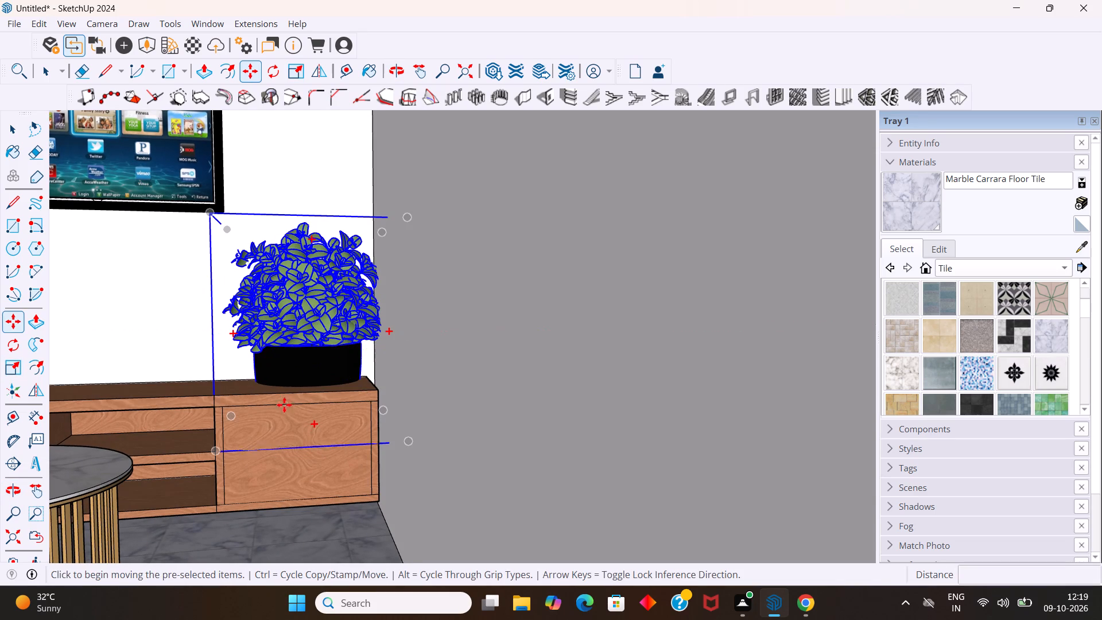
{"action": "left_click", "coordinate": [216, 452]}
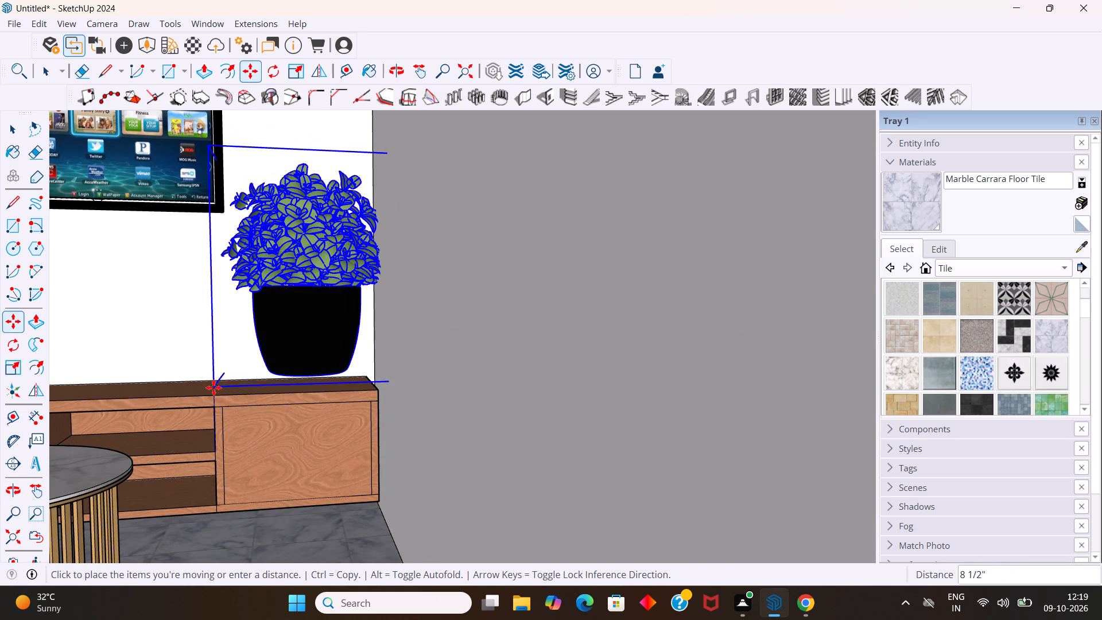
{"action": "left_click", "coordinate": [206, 397]}
{"action": "middle_click_drag", "start_coordinate": [217, 412], "coordinate": [231, 432]}
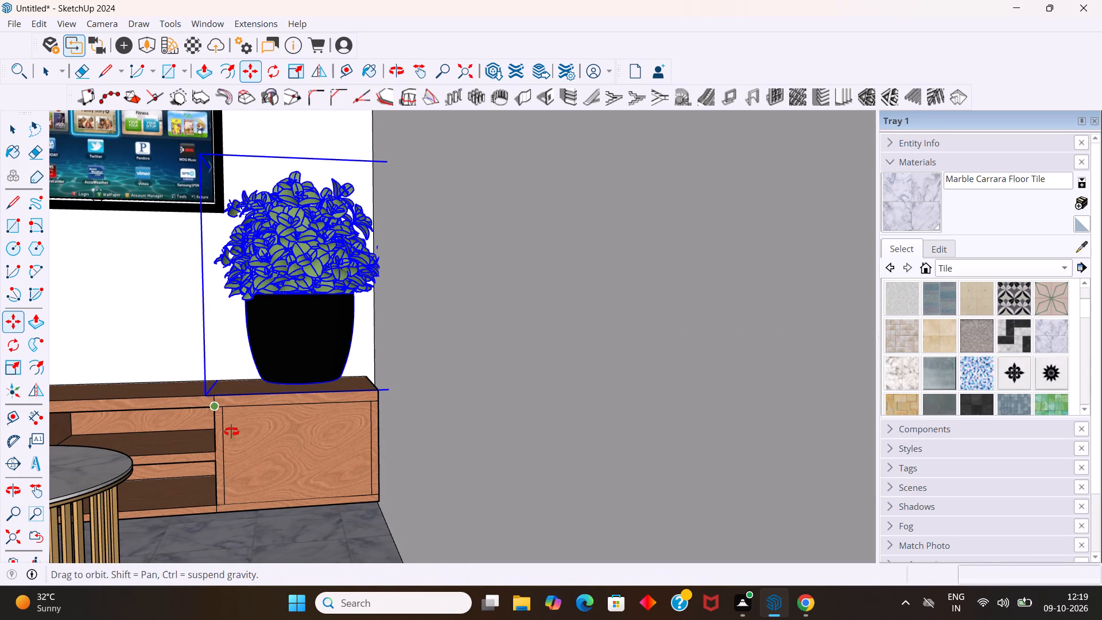
{"action": "middle_click_drag", "start_coordinate": [231, 432], "coordinate": [247, 458]}
{"action": "key", "text": "space"}
{"action": "key", "text": "Escape"}
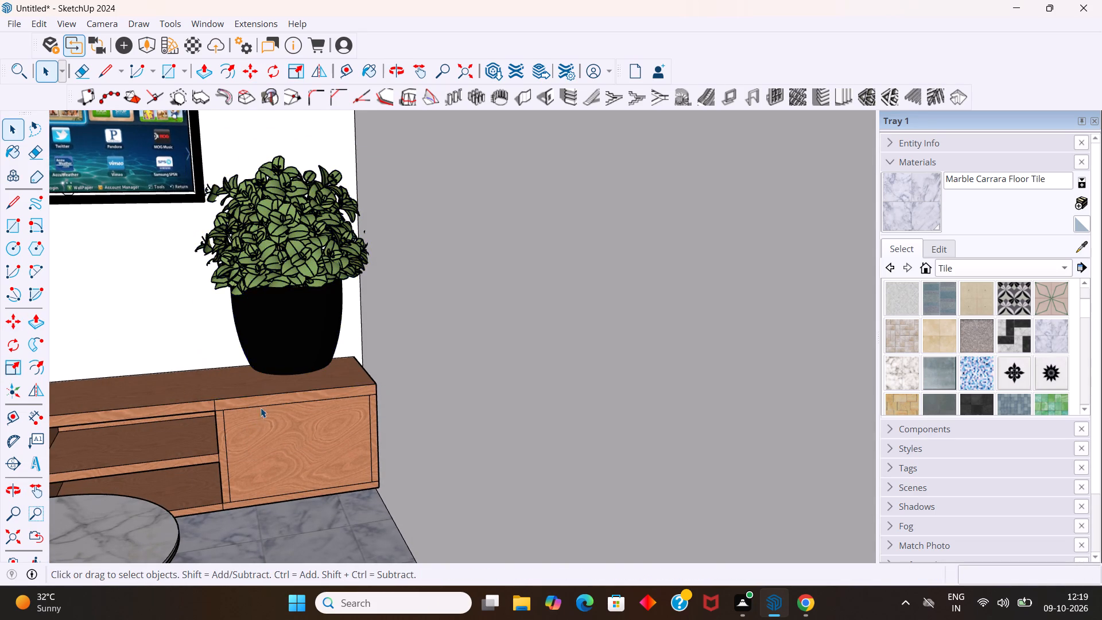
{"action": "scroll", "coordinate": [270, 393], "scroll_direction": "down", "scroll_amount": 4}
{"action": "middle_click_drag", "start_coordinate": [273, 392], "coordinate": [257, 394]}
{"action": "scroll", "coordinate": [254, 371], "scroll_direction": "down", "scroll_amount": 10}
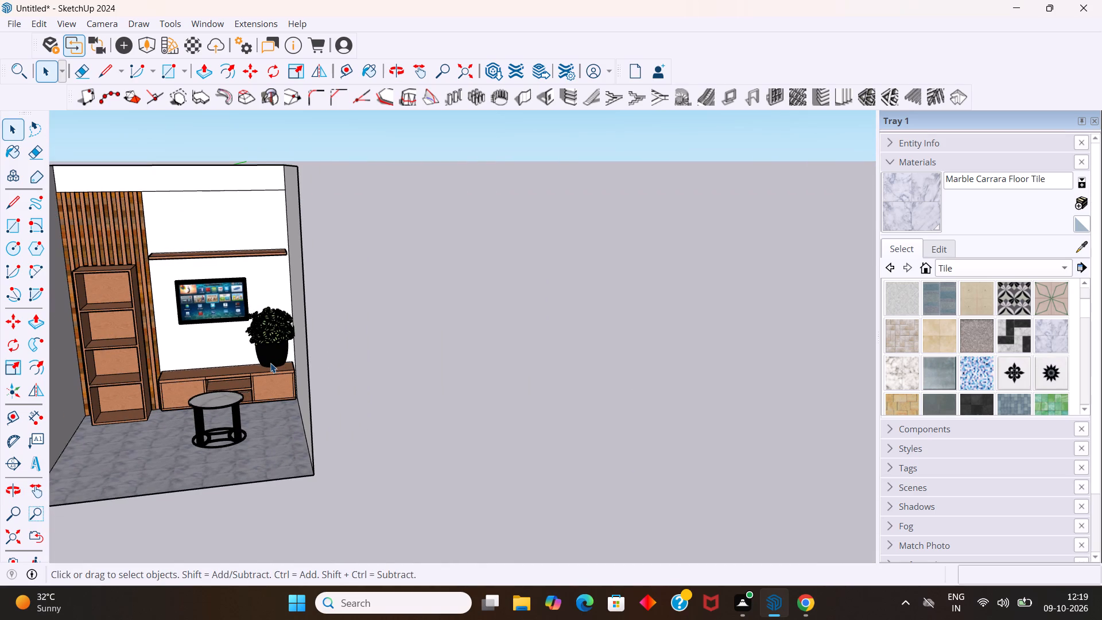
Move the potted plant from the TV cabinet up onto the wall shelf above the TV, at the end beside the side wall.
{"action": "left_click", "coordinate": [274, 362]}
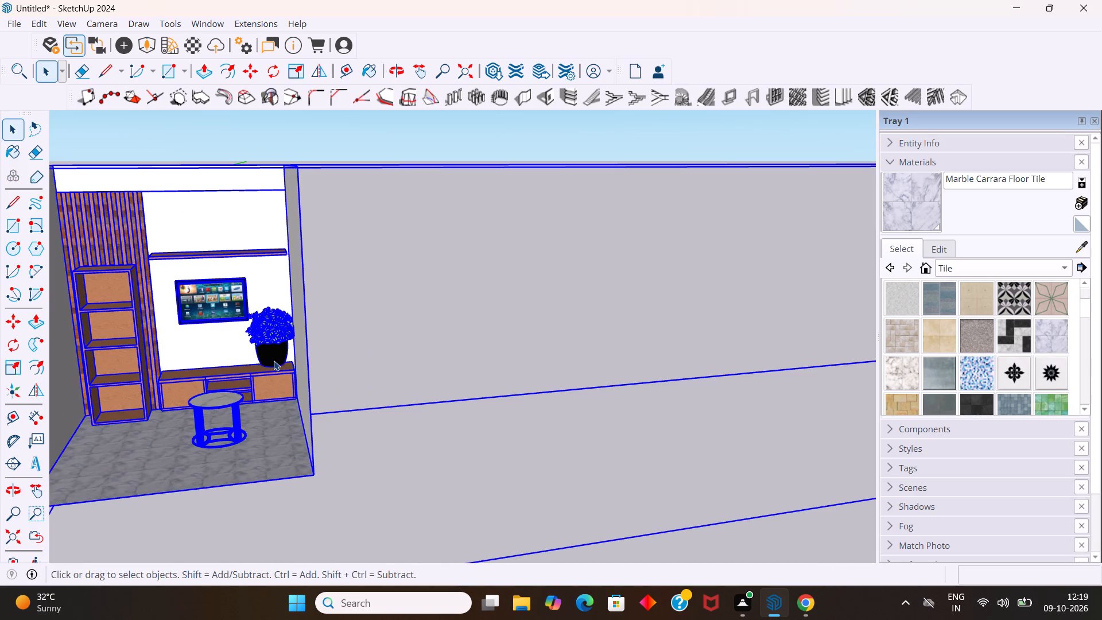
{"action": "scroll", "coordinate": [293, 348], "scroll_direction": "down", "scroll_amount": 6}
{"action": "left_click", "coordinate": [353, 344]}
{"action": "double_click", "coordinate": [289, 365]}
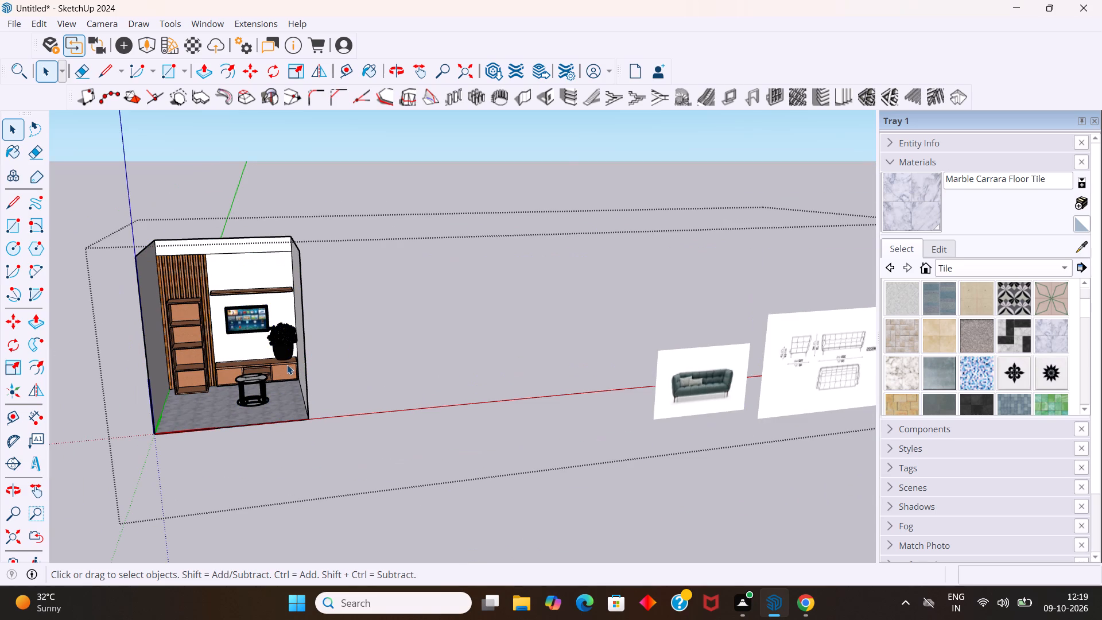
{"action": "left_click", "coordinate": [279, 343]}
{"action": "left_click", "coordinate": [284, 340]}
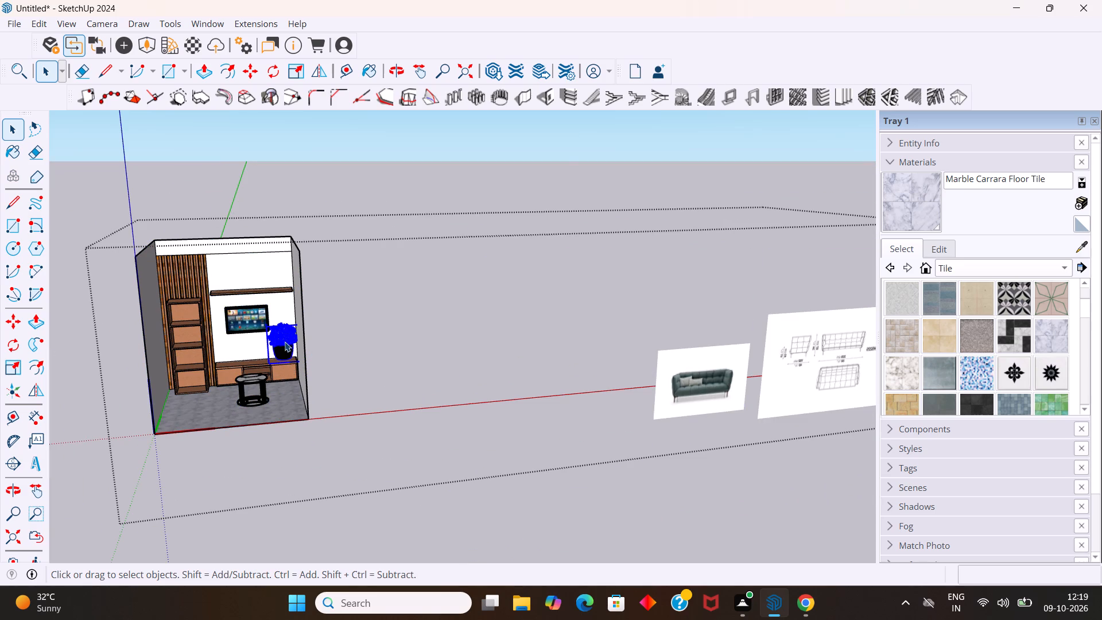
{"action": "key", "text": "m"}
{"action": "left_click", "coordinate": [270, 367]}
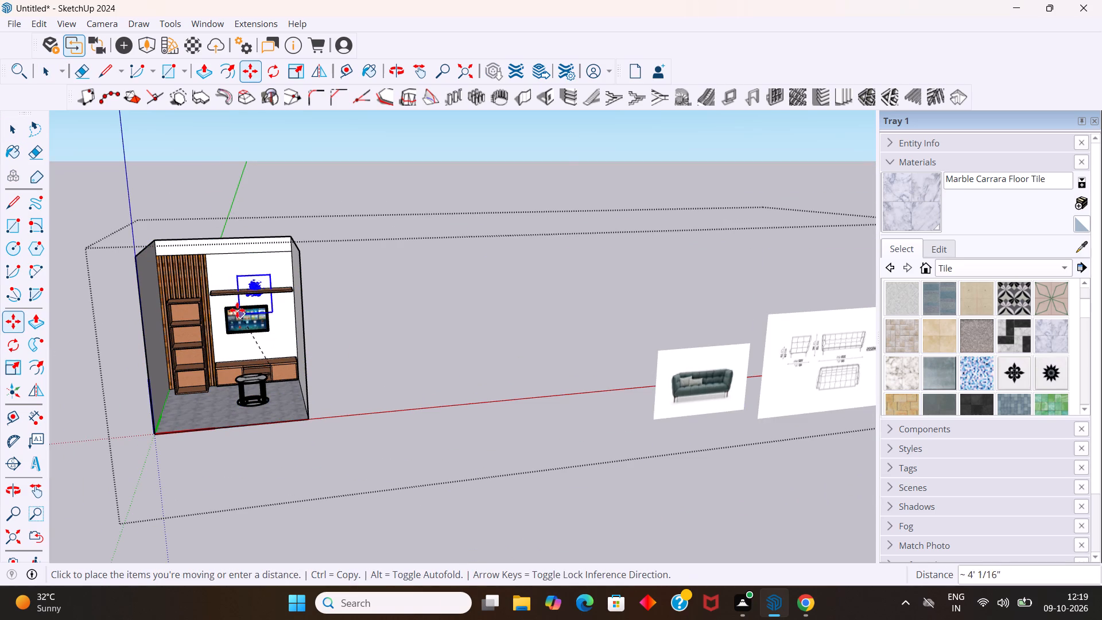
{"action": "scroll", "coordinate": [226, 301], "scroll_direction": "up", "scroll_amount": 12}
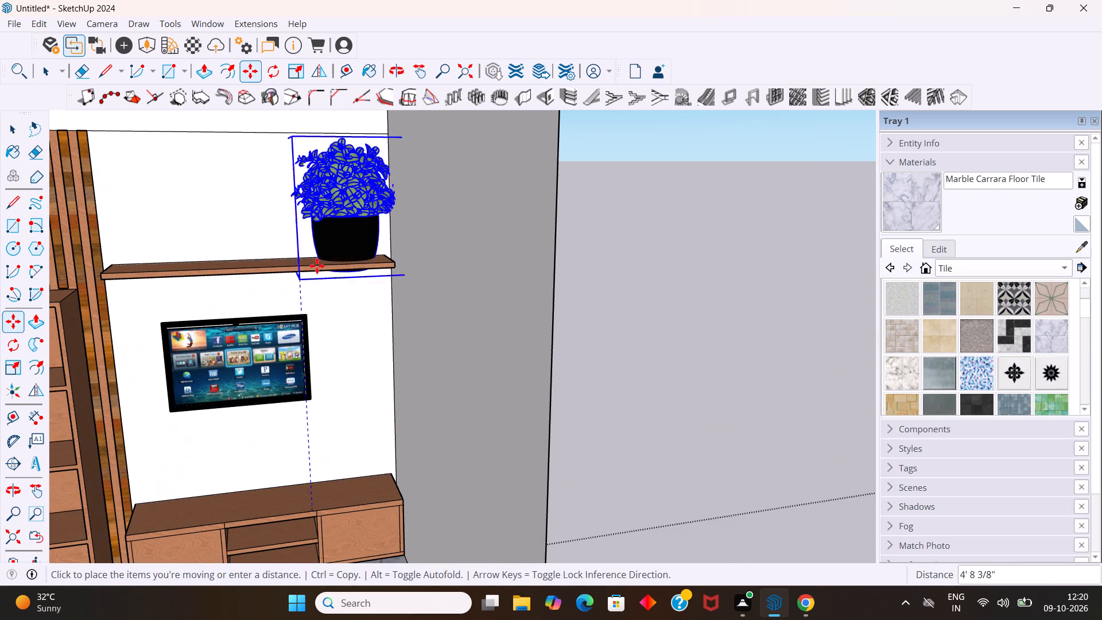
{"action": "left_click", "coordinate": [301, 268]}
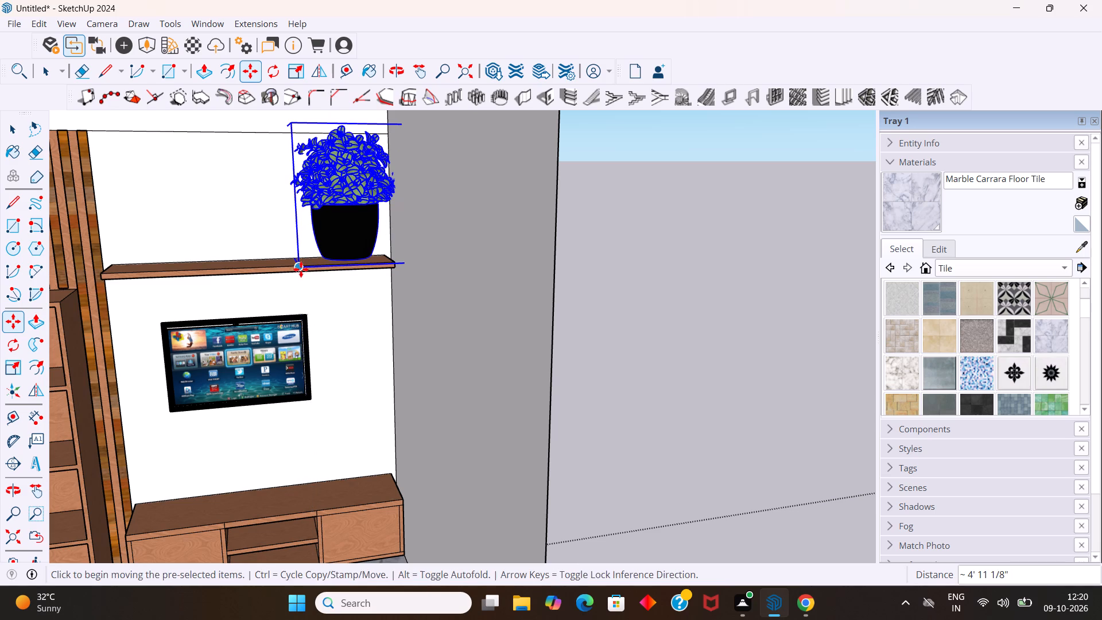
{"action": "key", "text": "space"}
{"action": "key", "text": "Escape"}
Shrink the potted plant uniformly from its upper front corner to roughly half its size.
{"action": "scroll", "coordinate": [312, 293], "scroll_direction": "down", "scroll_amount": 7}
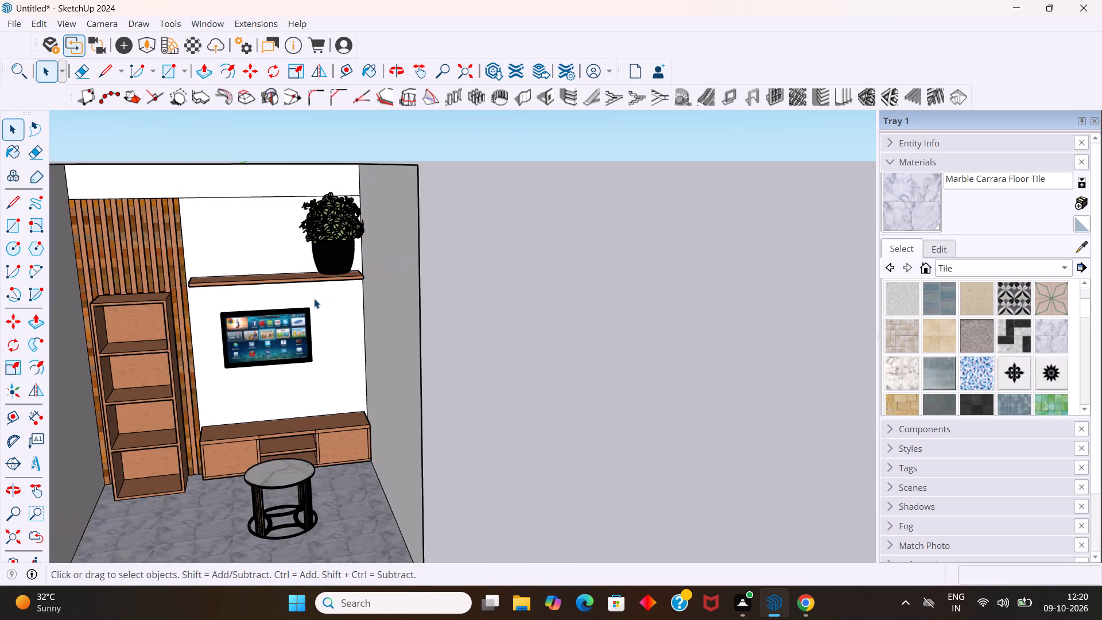
{"action": "scroll", "coordinate": [314, 299], "scroll_direction": "down", "scroll_amount": 3}
{"action": "scroll", "coordinate": [343, 273], "scroll_direction": "up", "scroll_amount": 4}
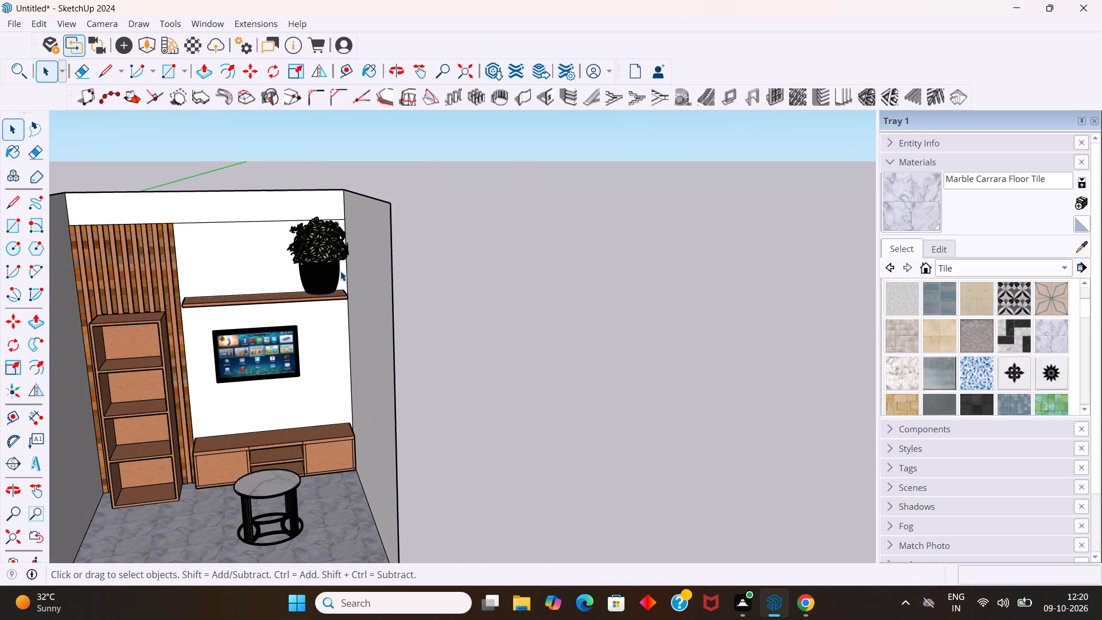
{"action": "left_click", "coordinate": [335, 262]}
{"action": "left_click", "coordinate": [495, 286]}
{"action": "double_click", "coordinate": [347, 327]}
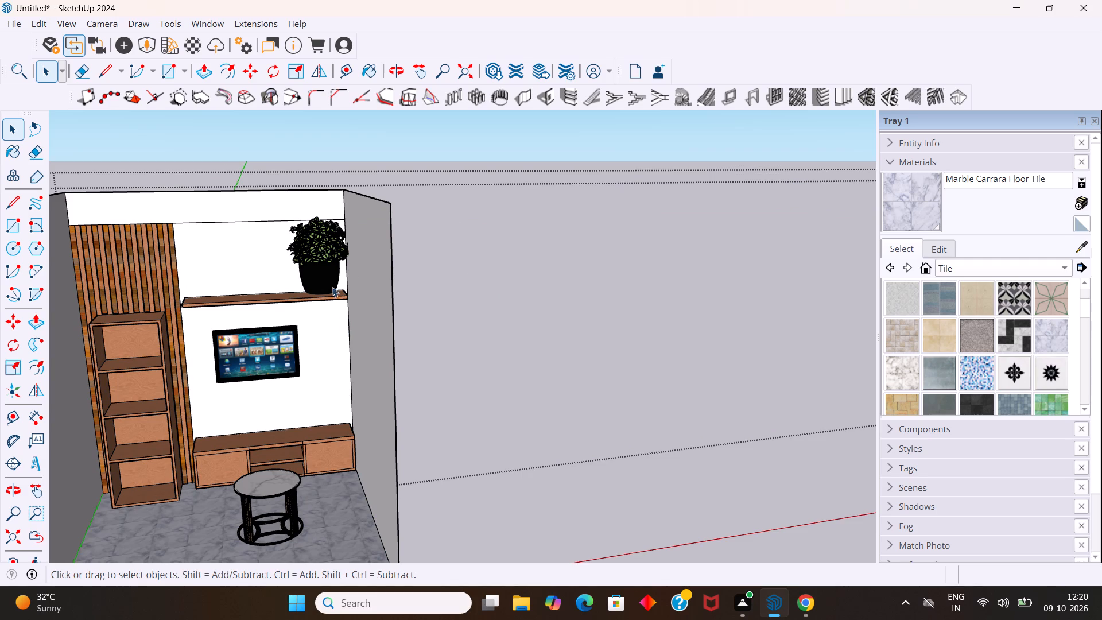
{"action": "left_click", "coordinate": [324, 270]}
{"action": "key", "text": "s"}
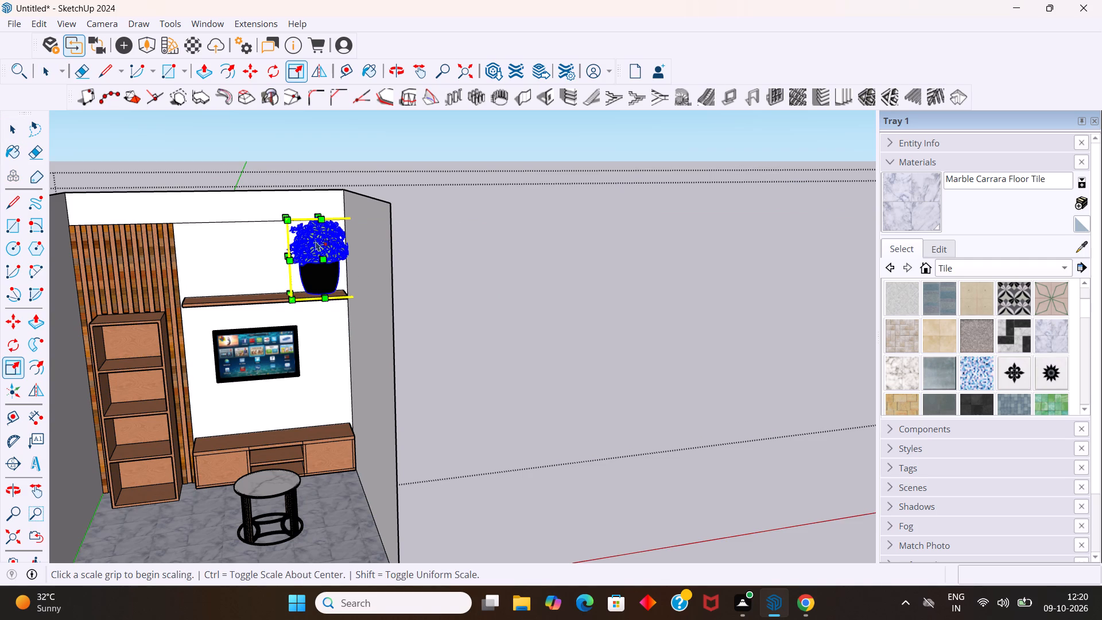
{"action": "left_click_drag", "start_coordinate": [286, 218], "coordinate": [302, 255]}
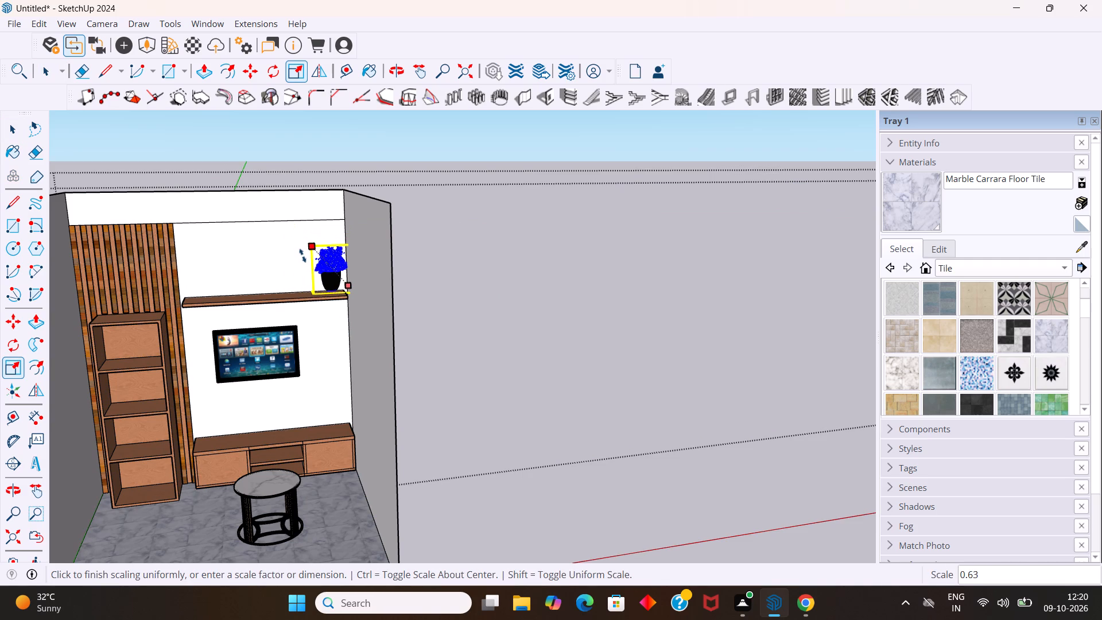
{"action": "left_click_drag", "start_coordinate": [302, 255], "coordinate": [306, 263]}
Move the reduced potted plant down about 5' from the wall shelf onto the TV cabinet's end beside the side wall, and clear the selection.
{"action": "scroll", "coordinate": [317, 253], "scroll_direction": "up", "scroll_amount": 7}
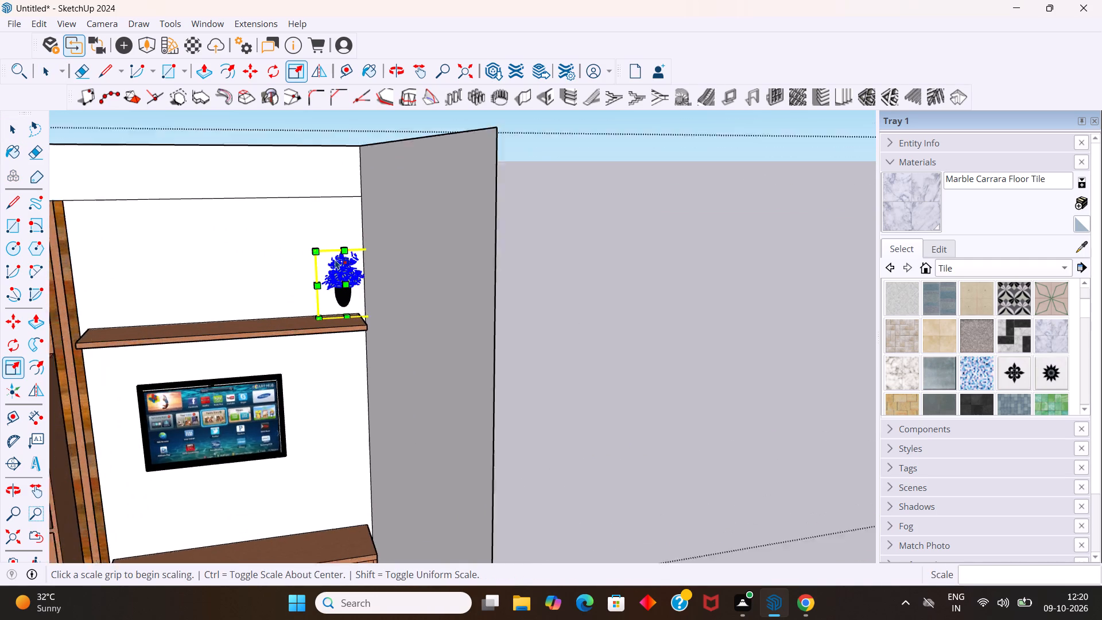
{"action": "key", "text": "m"}
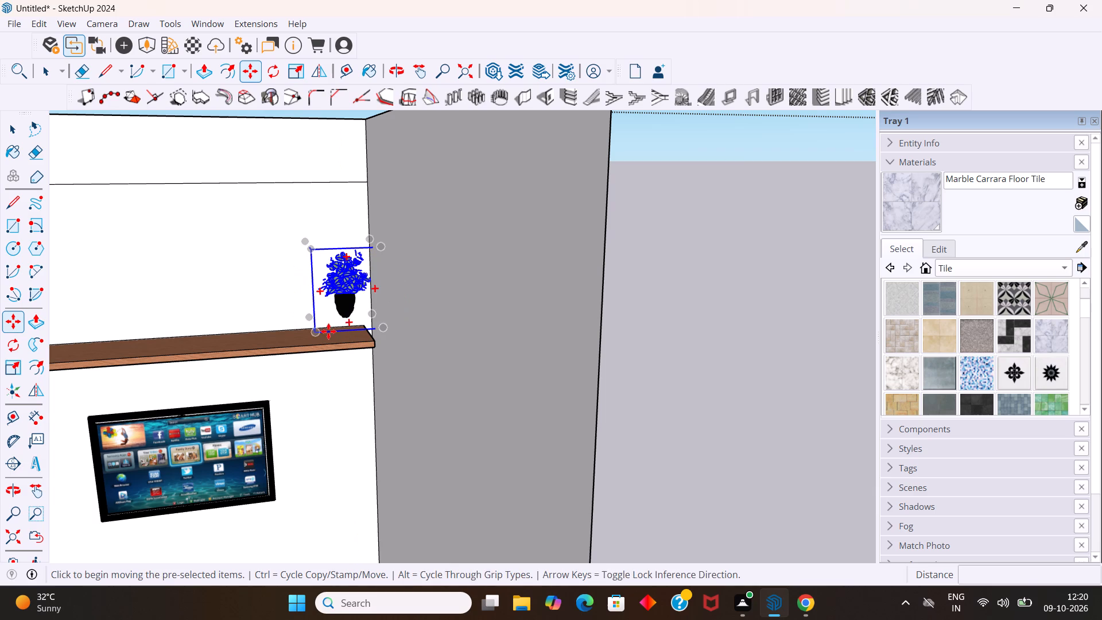
{"action": "left_click", "coordinate": [319, 332]}
{"action": "scroll", "coordinate": [295, 415], "scroll_direction": "down", "scroll_amount": 3}
{"action": "scroll", "coordinate": [295, 415], "scroll_direction": "up", "scroll_amount": 1}
{"action": "scroll", "coordinate": [295, 415], "scroll_direction": "down", "scroll_amount": 8}
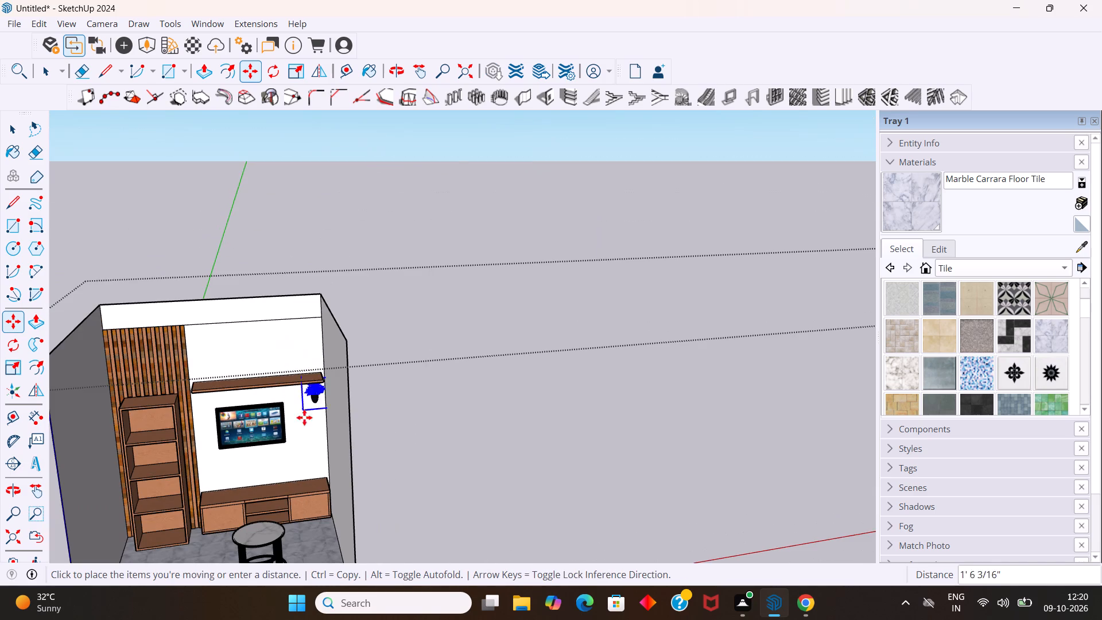
{"action": "scroll", "coordinate": [324, 482], "scroll_direction": "up", "scroll_amount": 5}
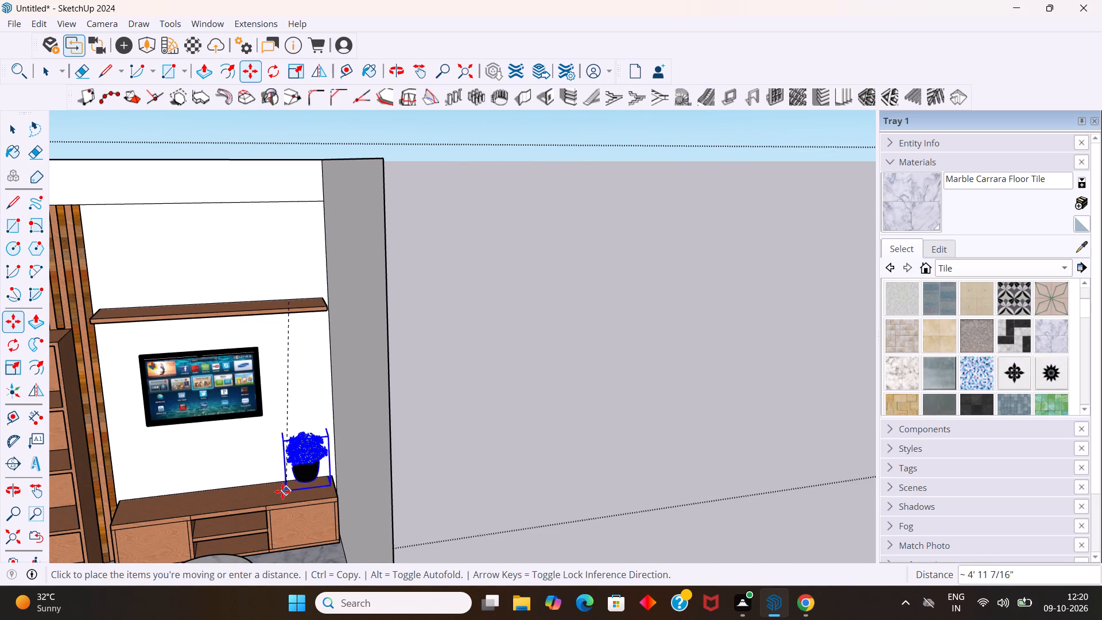
{"action": "left_click", "coordinate": [292, 504]}
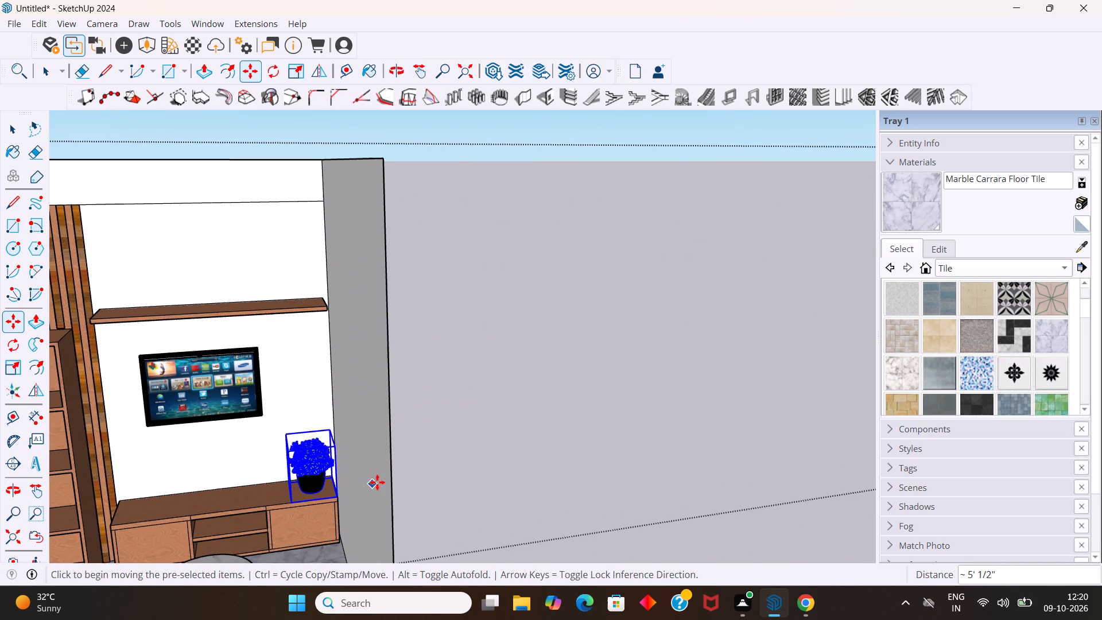
{"action": "key", "text": "Escape"}
{"action": "scroll", "coordinate": [347, 468], "scroll_direction": "down", "scroll_amount": 3}
{"action": "middle_click_drag", "start_coordinate": [329, 505], "coordinate": [323, 453]}
{"action": "scroll", "coordinate": [323, 464], "scroll_direction": "up", "scroll_amount": 7}
{"action": "key", "text": "space"}
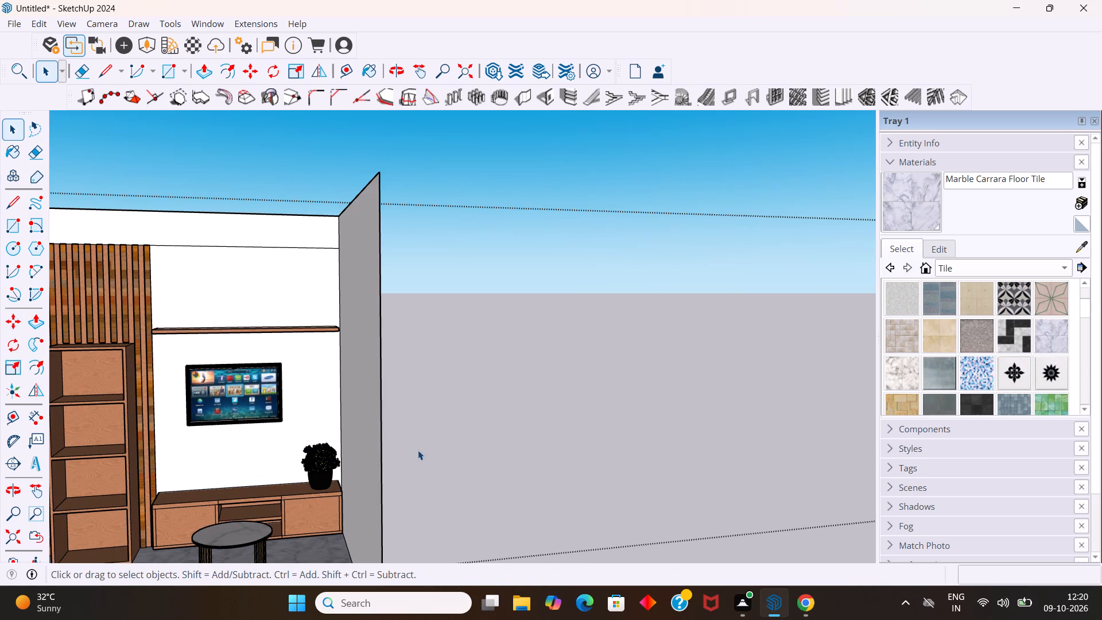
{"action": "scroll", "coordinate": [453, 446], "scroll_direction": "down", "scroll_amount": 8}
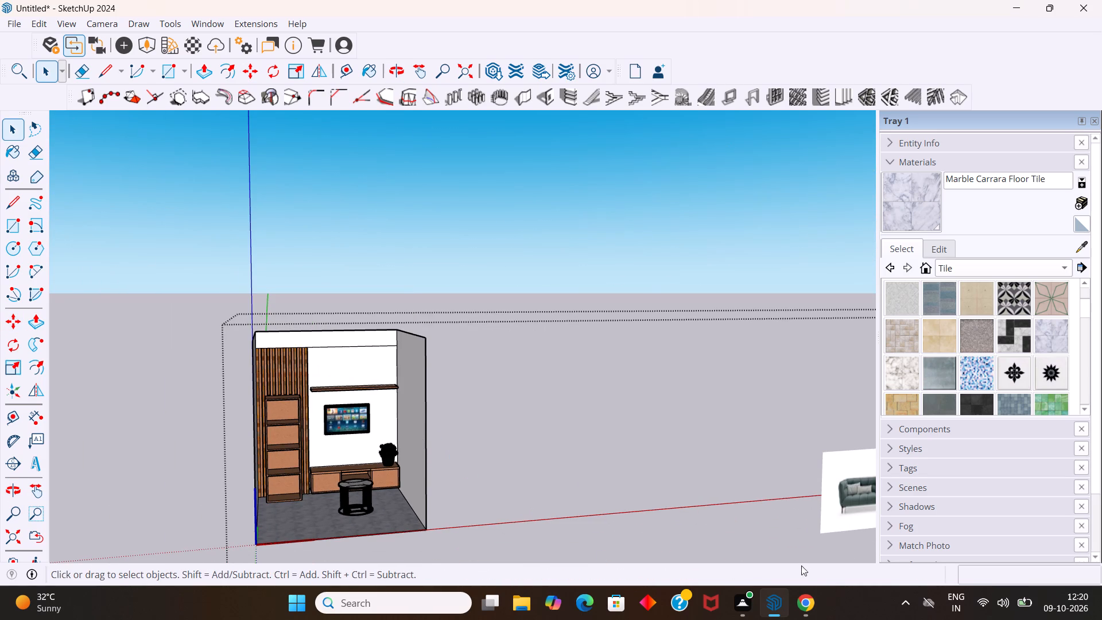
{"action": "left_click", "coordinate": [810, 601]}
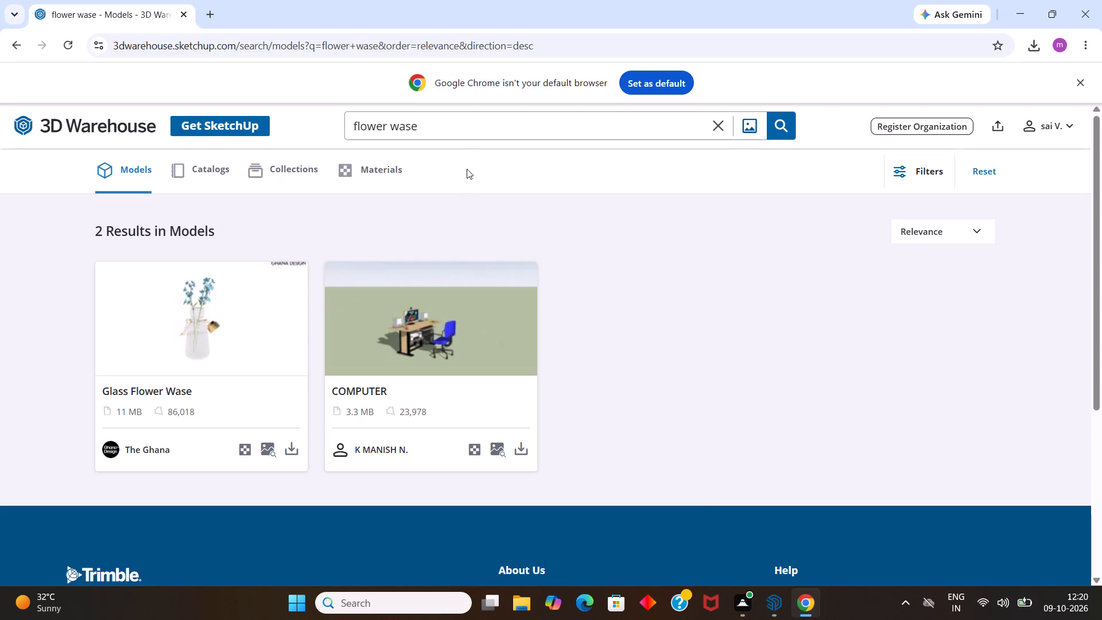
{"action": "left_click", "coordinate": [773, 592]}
Import the Flower+Vase model from the Downloads folder, accepting the file version warning.
{"action": "left_click", "coordinate": [7, 20]}
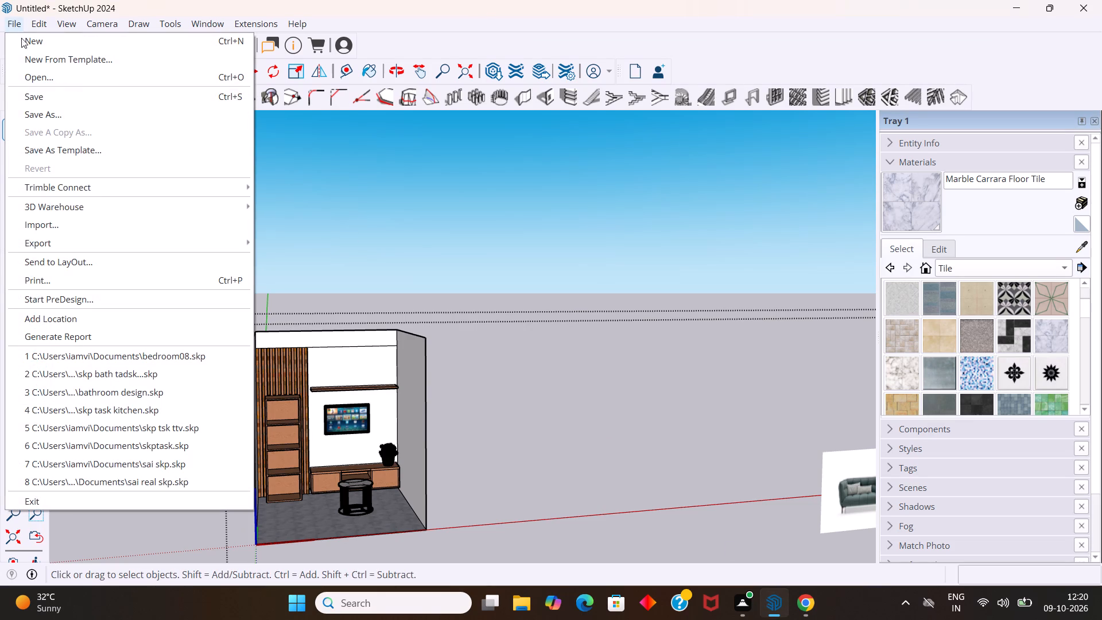
{"action": "left_click", "coordinate": [56, 223]}
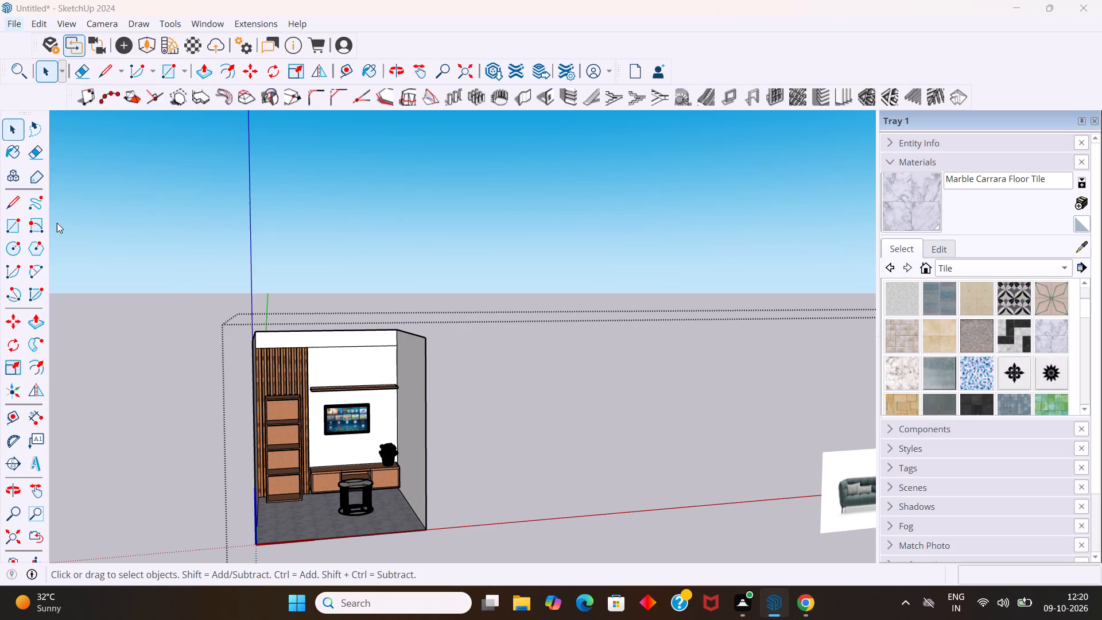
{"action": "left_click", "coordinate": [68, 231]}
{"action": "scroll", "coordinate": [152, 215], "scroll_direction": "down", "scroll_amount": 2}
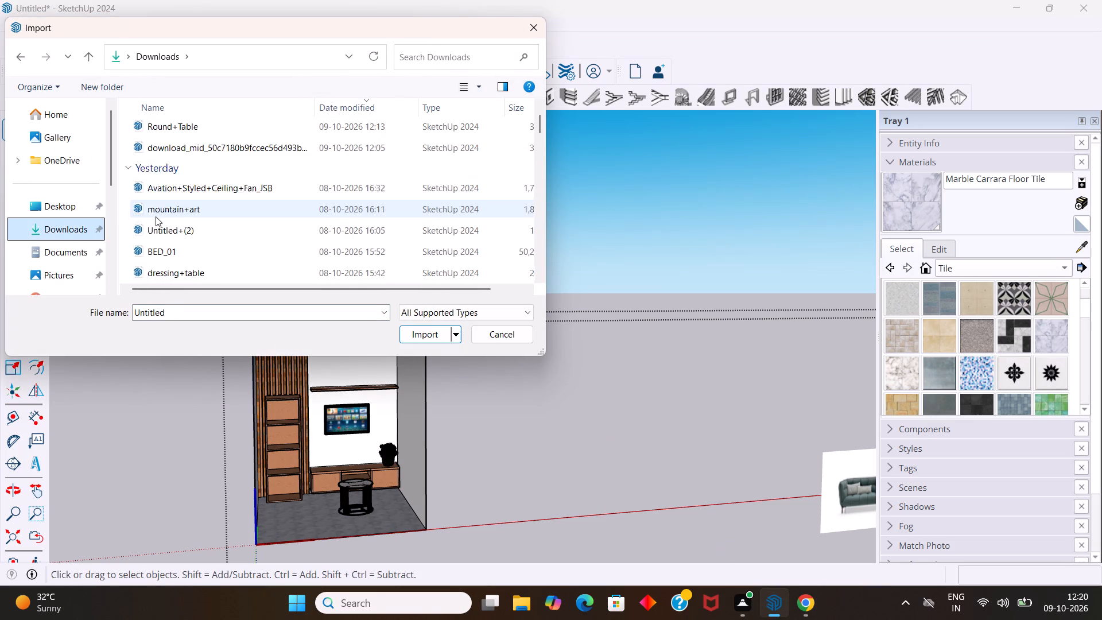
{"action": "scroll", "coordinate": [156, 216], "scroll_direction": "down", "scroll_amount": 12}
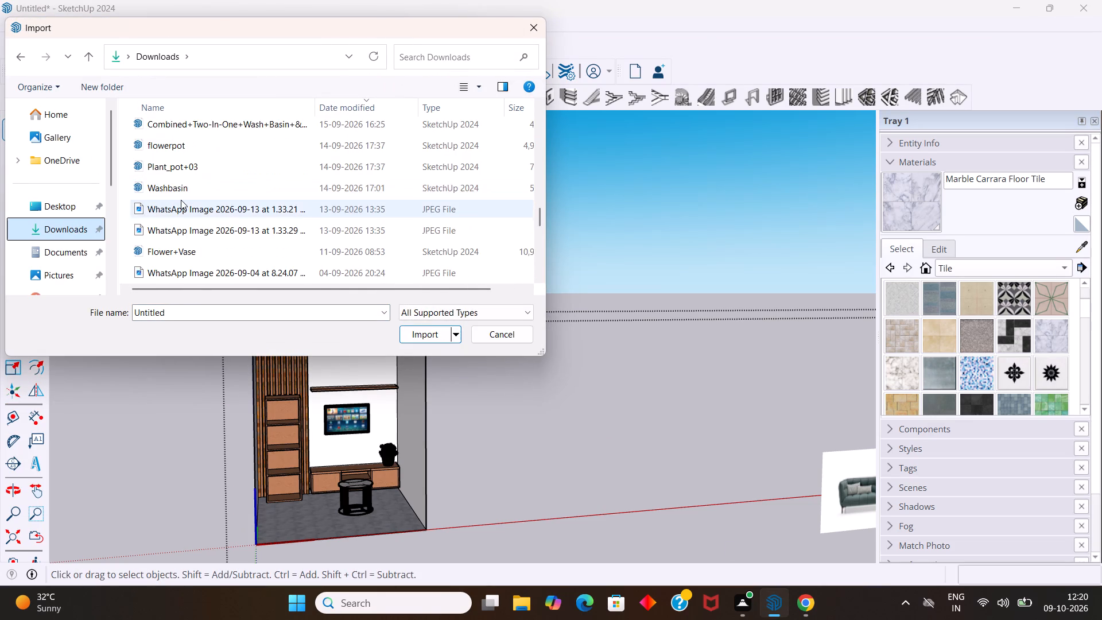
{"action": "scroll", "coordinate": [181, 200], "scroll_direction": "down", "scroll_amount": 4}
{"action": "scroll", "coordinate": [181, 199], "scroll_direction": "up", "scroll_amount": 3}
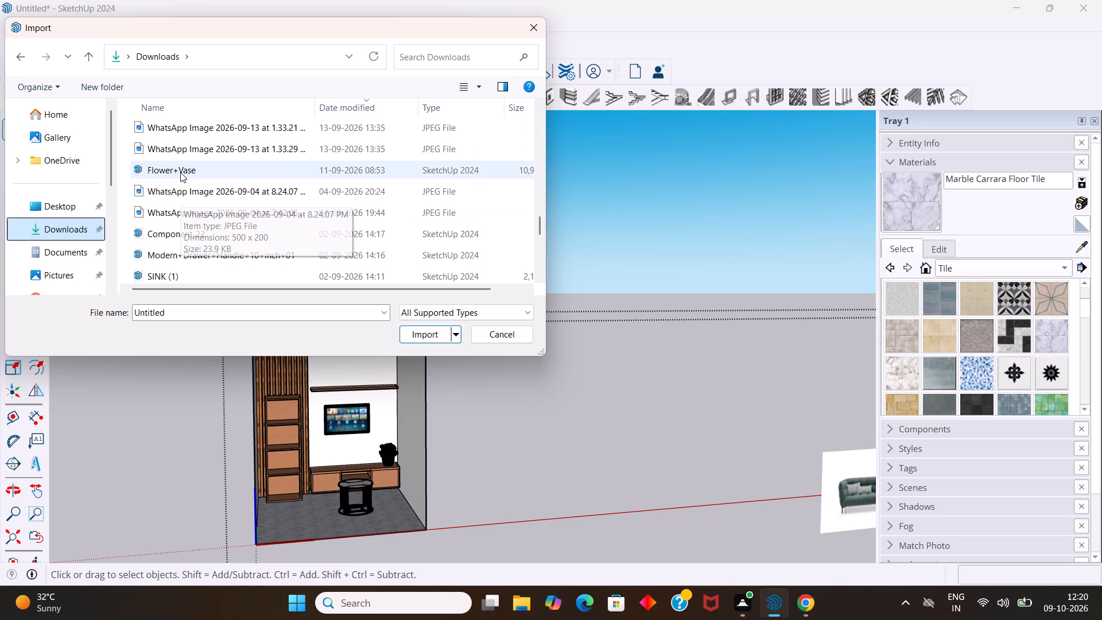
{"action": "left_click", "coordinate": [180, 169]}
{"action": "left_click", "coordinate": [427, 334]}
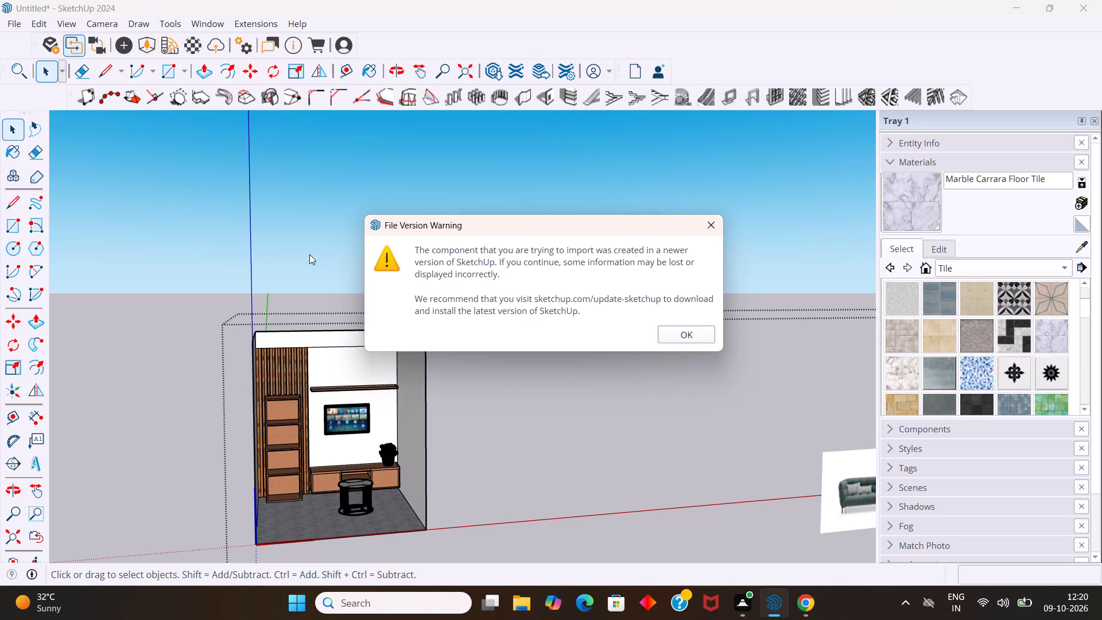
{"action": "left_click", "coordinate": [685, 343]}
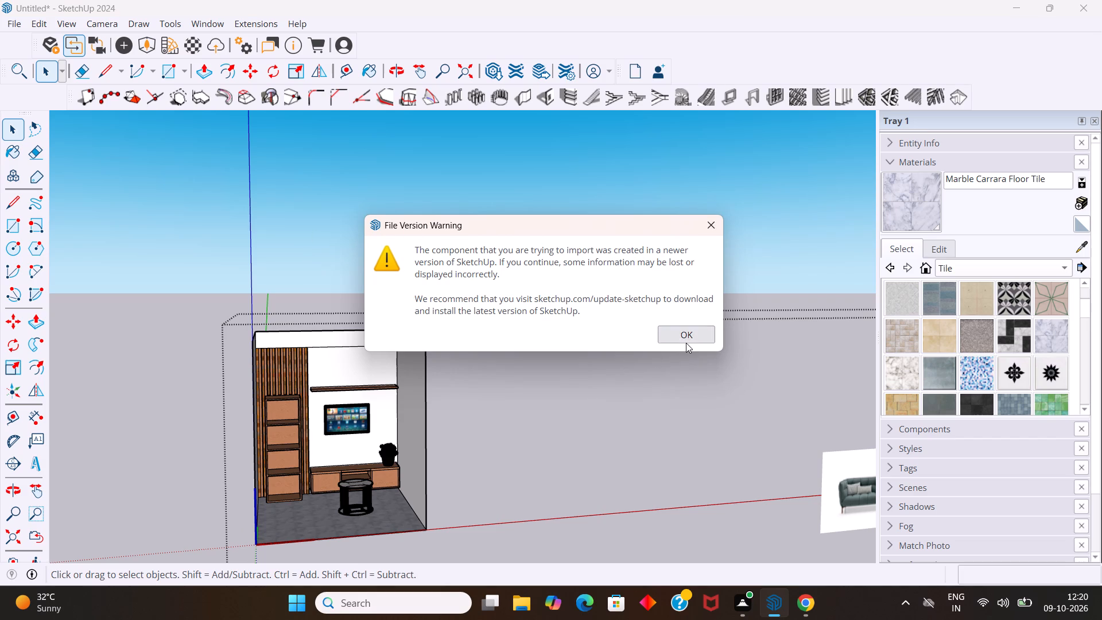
Place the imported flower vase in the open space outside the room, beyond the side wall.
{"action": "scroll", "coordinate": [307, 371], "scroll_direction": "down", "scroll_amount": 4}
{"action": "scroll", "coordinate": [324, 369], "scroll_direction": "up", "scroll_amount": 4}
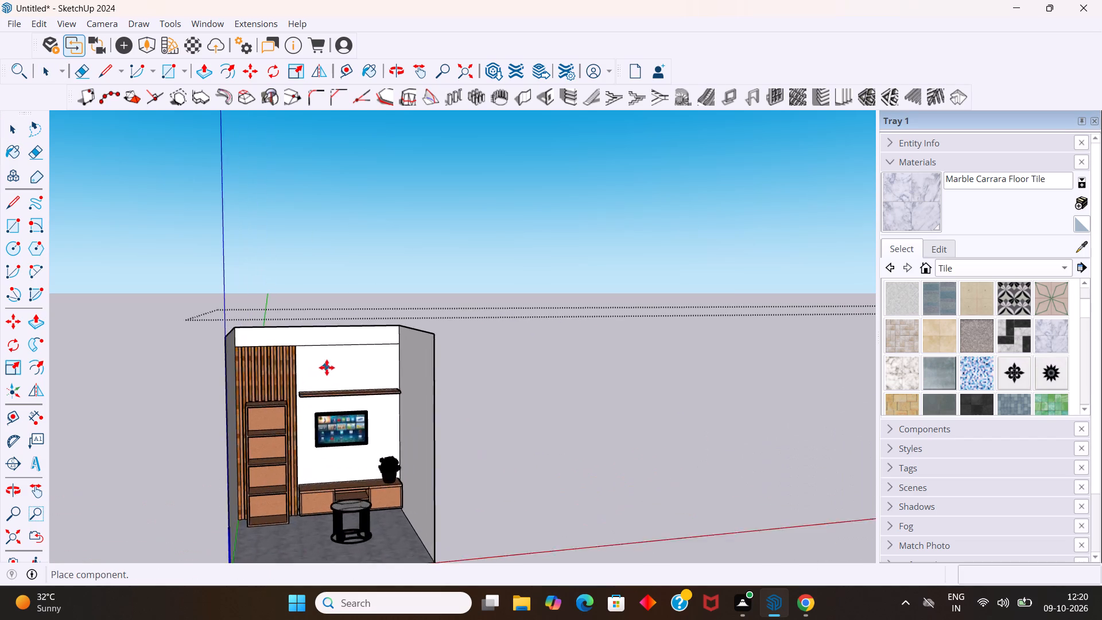
{"action": "scroll", "coordinate": [327, 367], "scroll_direction": "up", "scroll_amount": 11}
{"action": "middle_click_drag", "start_coordinate": [351, 386], "coordinate": [364, 398]}
{"action": "scroll", "coordinate": [367, 398], "scroll_direction": "down", "scroll_amount": 8}
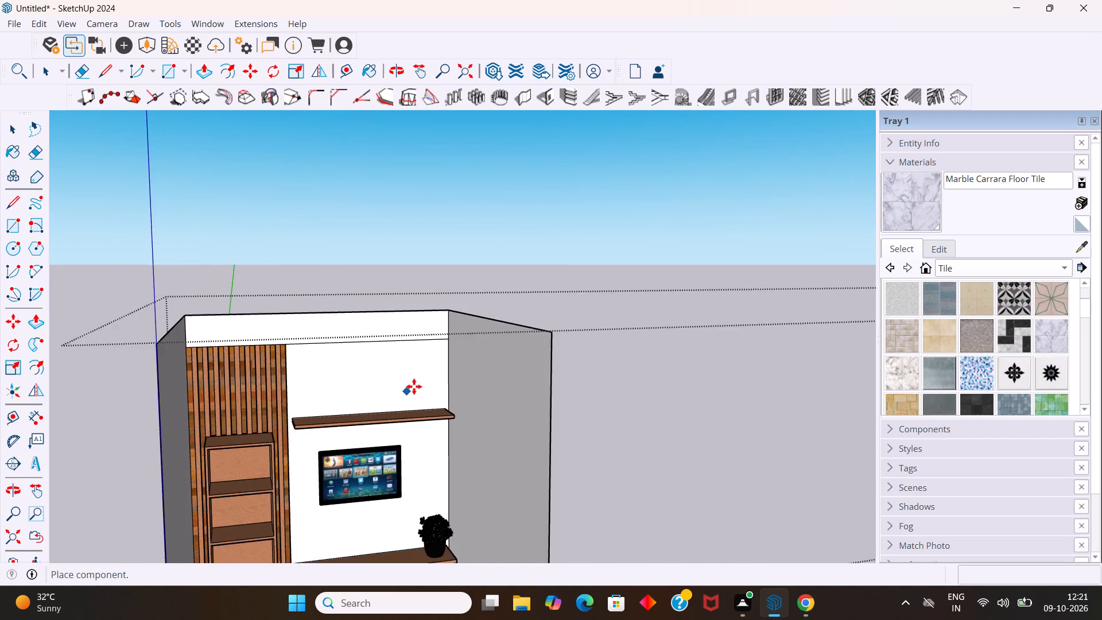
{"action": "scroll", "coordinate": [414, 386], "scroll_direction": "down", "scroll_amount": 3}
{"action": "left_click", "coordinate": [692, 441]}
Shrink the flower vase uniformly to about 0.76 from its upper front corner.
{"action": "scroll", "coordinate": [711, 441], "scroll_direction": "up", "scroll_amount": 1}
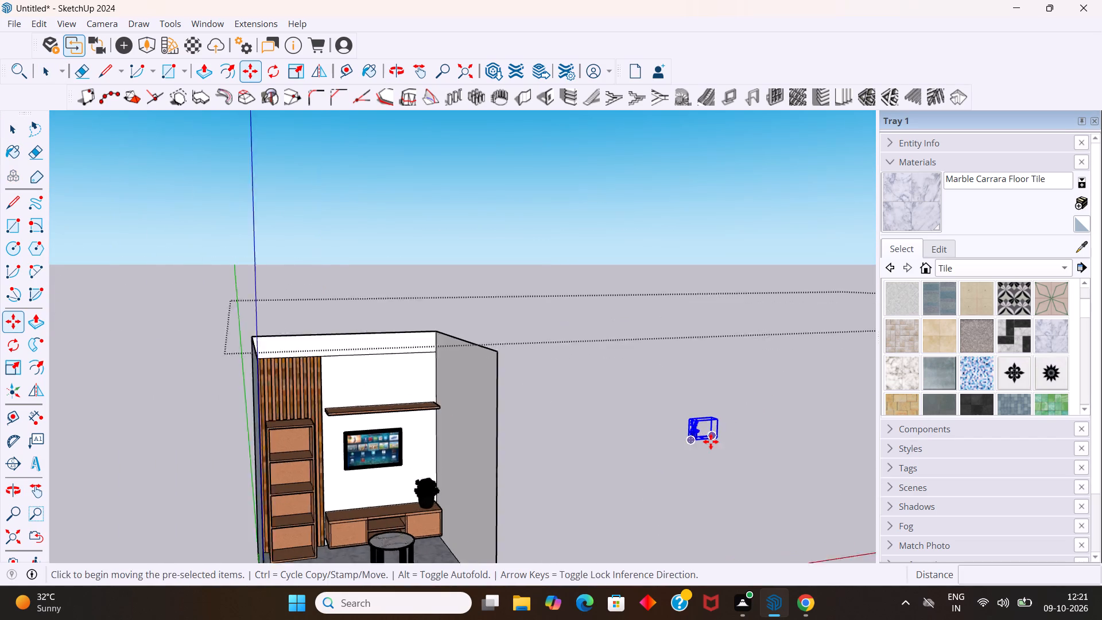
{"action": "scroll", "coordinate": [711, 441], "scroll_direction": "up", "scroll_amount": 20}
{"action": "middle_click_drag", "start_coordinate": [740, 427], "coordinate": [784, 448]}
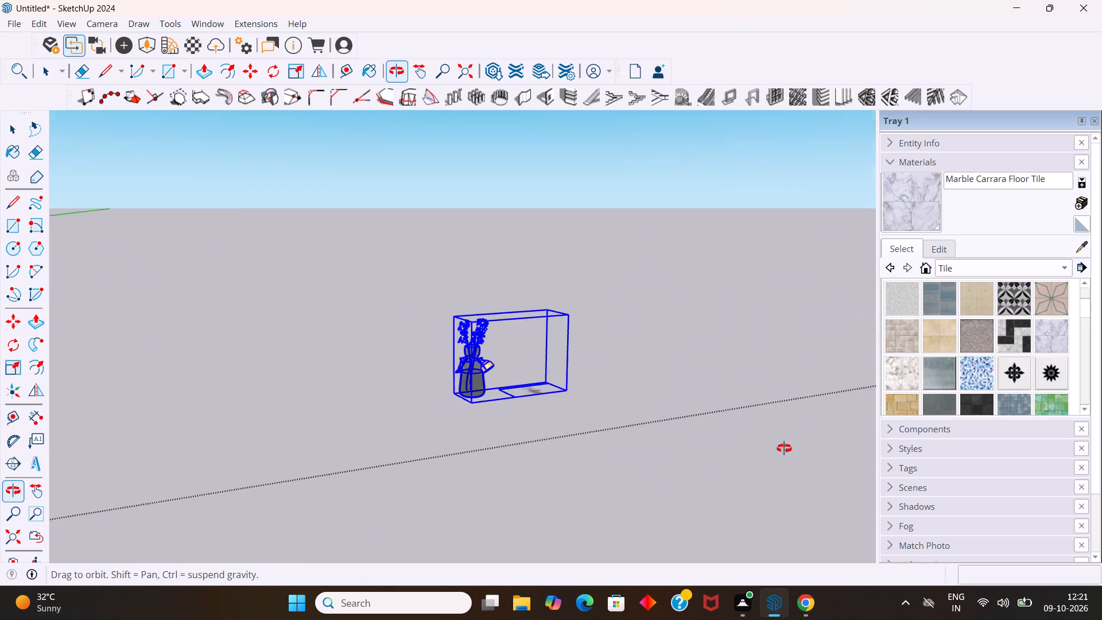
{"action": "middle_click_drag", "start_coordinate": [784, 448], "coordinate": [784, 448]}
{"action": "scroll", "coordinate": [782, 447], "scroll_direction": "up", "scroll_amount": 1}
{"action": "scroll", "coordinate": [556, 396], "scroll_direction": "up", "scroll_amount": 7}
{"action": "key", "text": "s"}
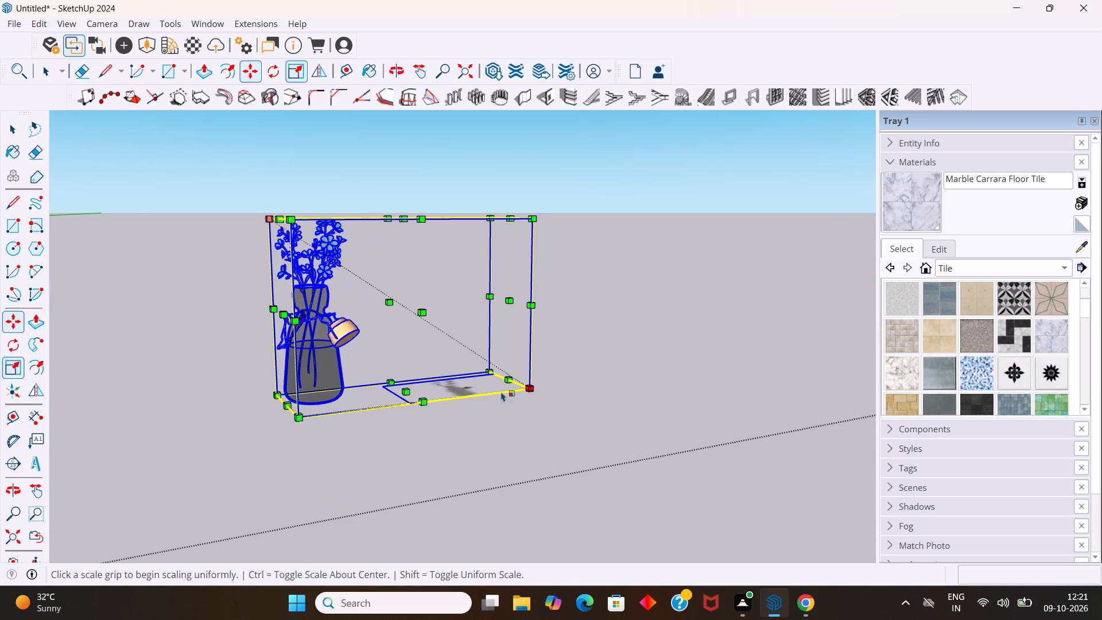
{"action": "left_click_drag", "start_coordinate": [290, 220], "coordinate": [347, 270]}
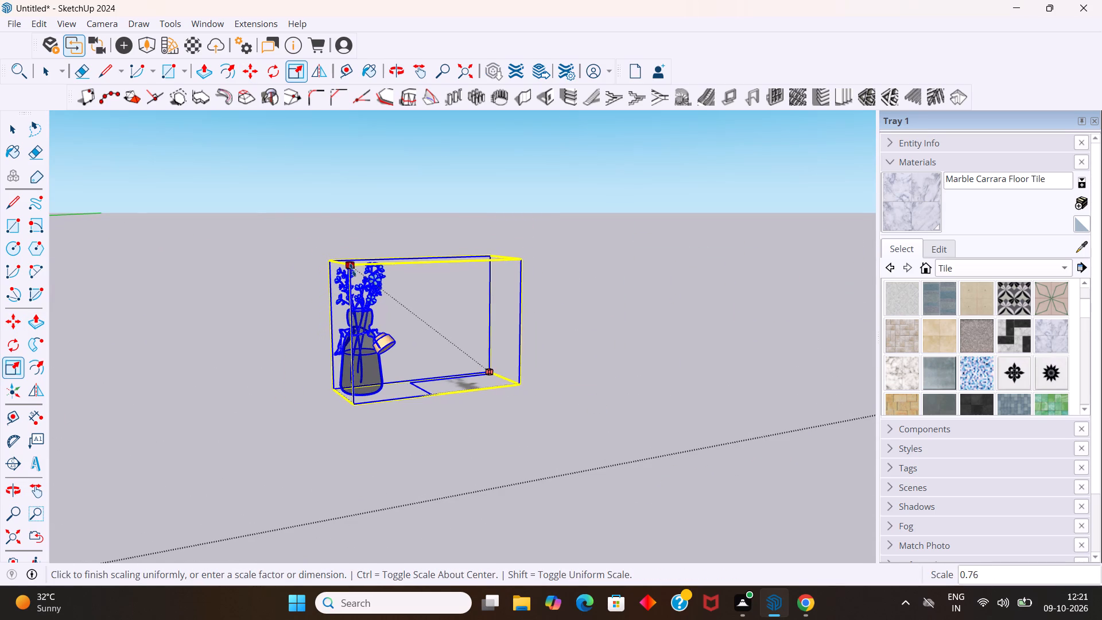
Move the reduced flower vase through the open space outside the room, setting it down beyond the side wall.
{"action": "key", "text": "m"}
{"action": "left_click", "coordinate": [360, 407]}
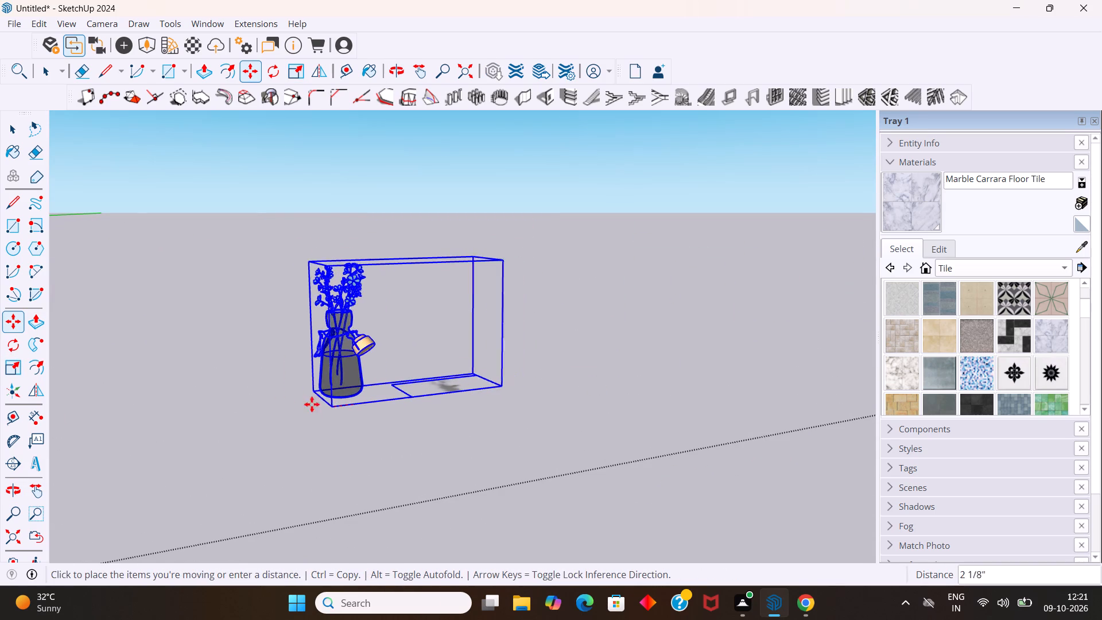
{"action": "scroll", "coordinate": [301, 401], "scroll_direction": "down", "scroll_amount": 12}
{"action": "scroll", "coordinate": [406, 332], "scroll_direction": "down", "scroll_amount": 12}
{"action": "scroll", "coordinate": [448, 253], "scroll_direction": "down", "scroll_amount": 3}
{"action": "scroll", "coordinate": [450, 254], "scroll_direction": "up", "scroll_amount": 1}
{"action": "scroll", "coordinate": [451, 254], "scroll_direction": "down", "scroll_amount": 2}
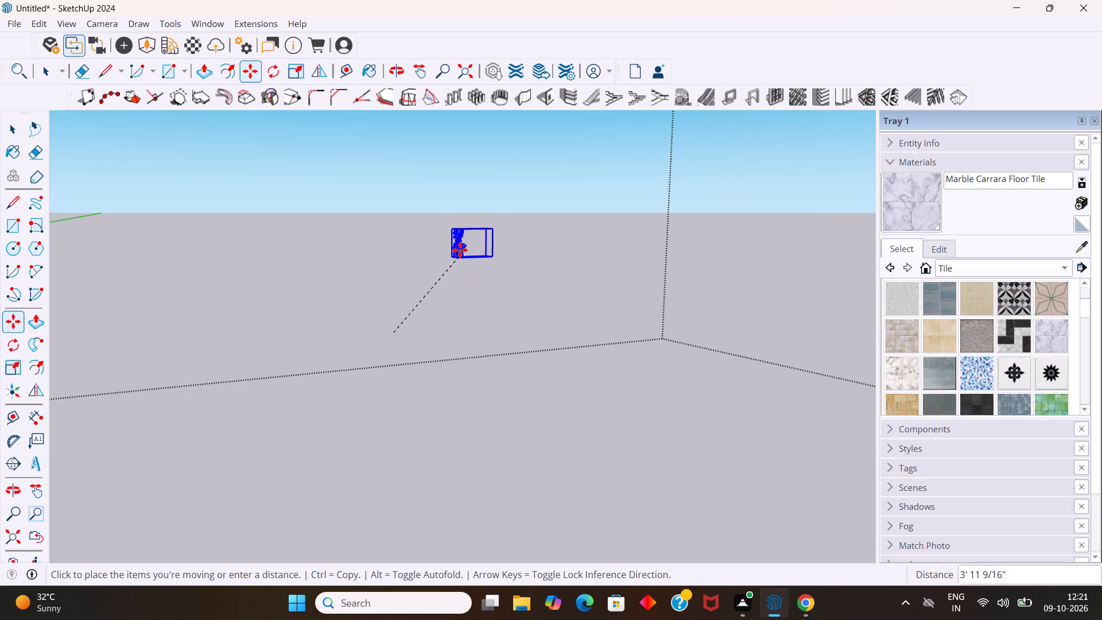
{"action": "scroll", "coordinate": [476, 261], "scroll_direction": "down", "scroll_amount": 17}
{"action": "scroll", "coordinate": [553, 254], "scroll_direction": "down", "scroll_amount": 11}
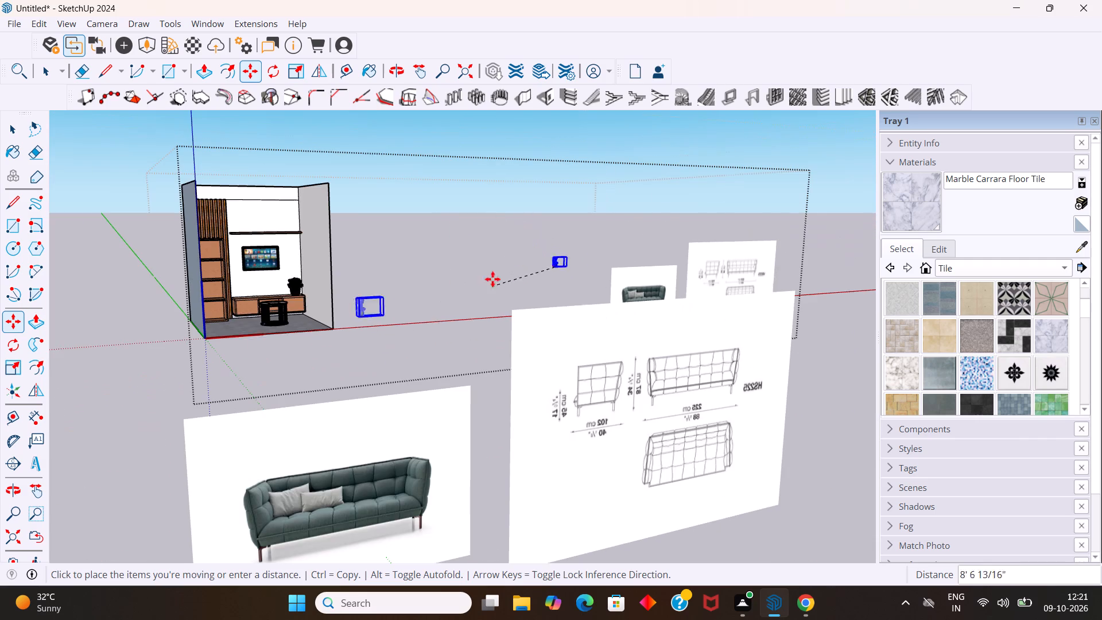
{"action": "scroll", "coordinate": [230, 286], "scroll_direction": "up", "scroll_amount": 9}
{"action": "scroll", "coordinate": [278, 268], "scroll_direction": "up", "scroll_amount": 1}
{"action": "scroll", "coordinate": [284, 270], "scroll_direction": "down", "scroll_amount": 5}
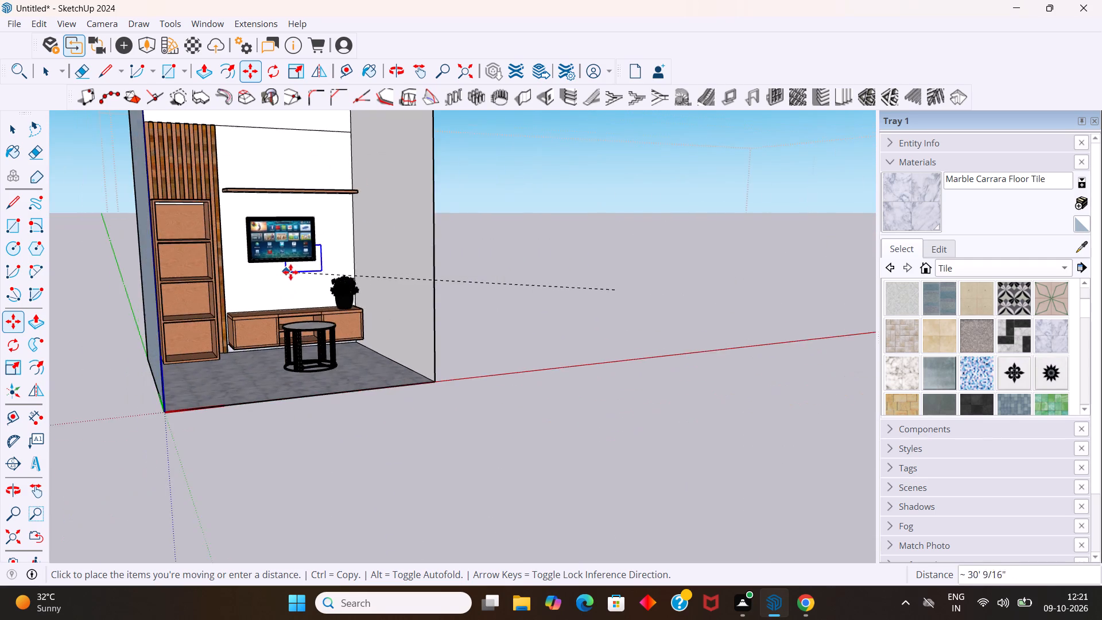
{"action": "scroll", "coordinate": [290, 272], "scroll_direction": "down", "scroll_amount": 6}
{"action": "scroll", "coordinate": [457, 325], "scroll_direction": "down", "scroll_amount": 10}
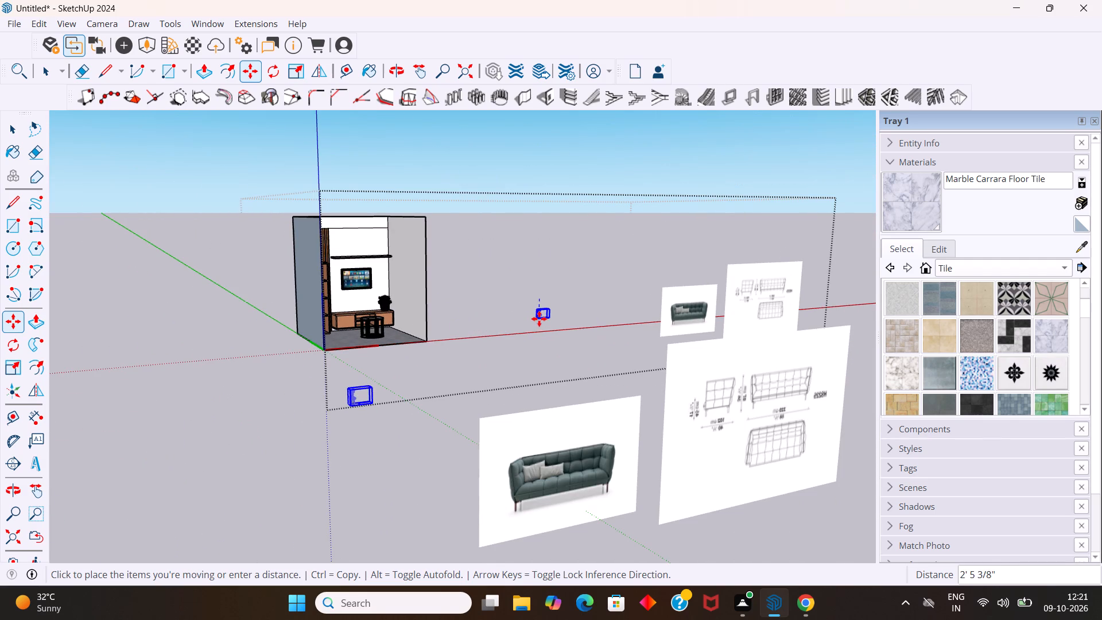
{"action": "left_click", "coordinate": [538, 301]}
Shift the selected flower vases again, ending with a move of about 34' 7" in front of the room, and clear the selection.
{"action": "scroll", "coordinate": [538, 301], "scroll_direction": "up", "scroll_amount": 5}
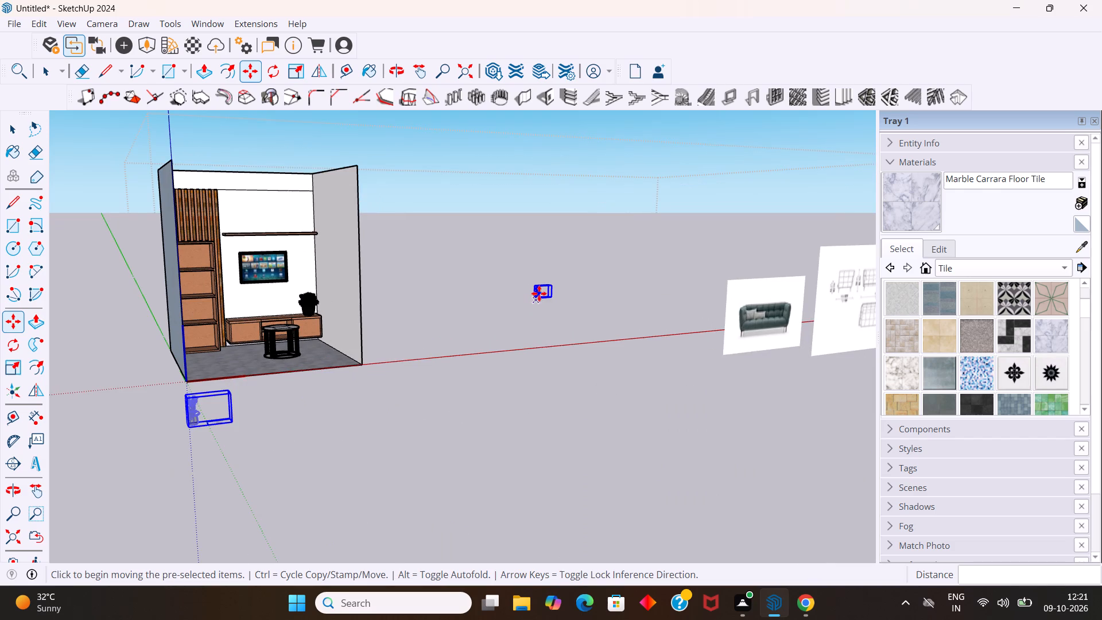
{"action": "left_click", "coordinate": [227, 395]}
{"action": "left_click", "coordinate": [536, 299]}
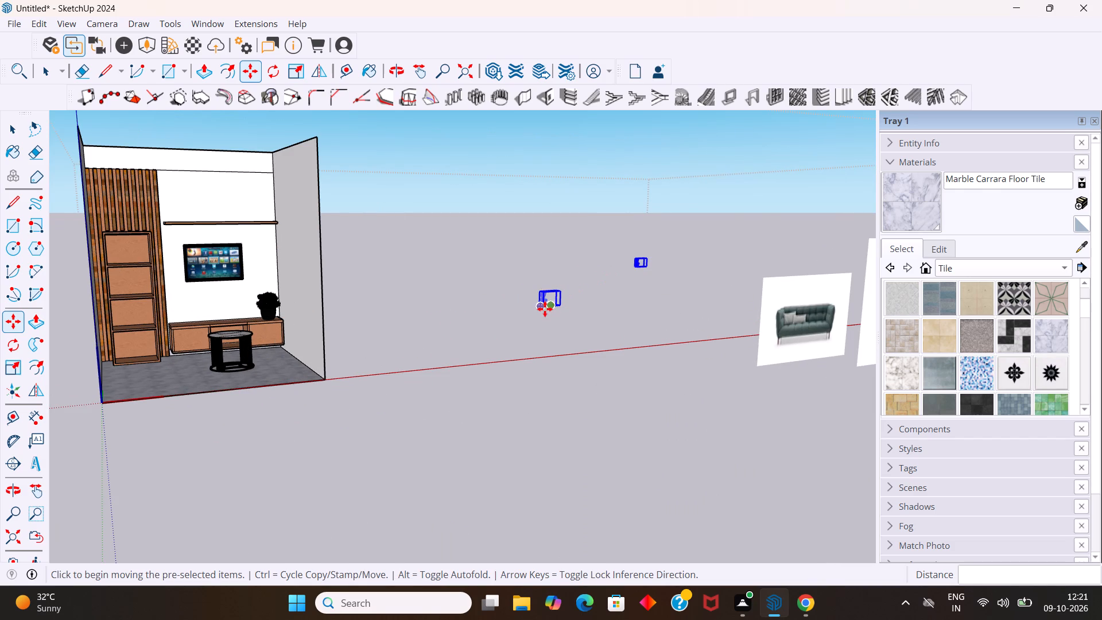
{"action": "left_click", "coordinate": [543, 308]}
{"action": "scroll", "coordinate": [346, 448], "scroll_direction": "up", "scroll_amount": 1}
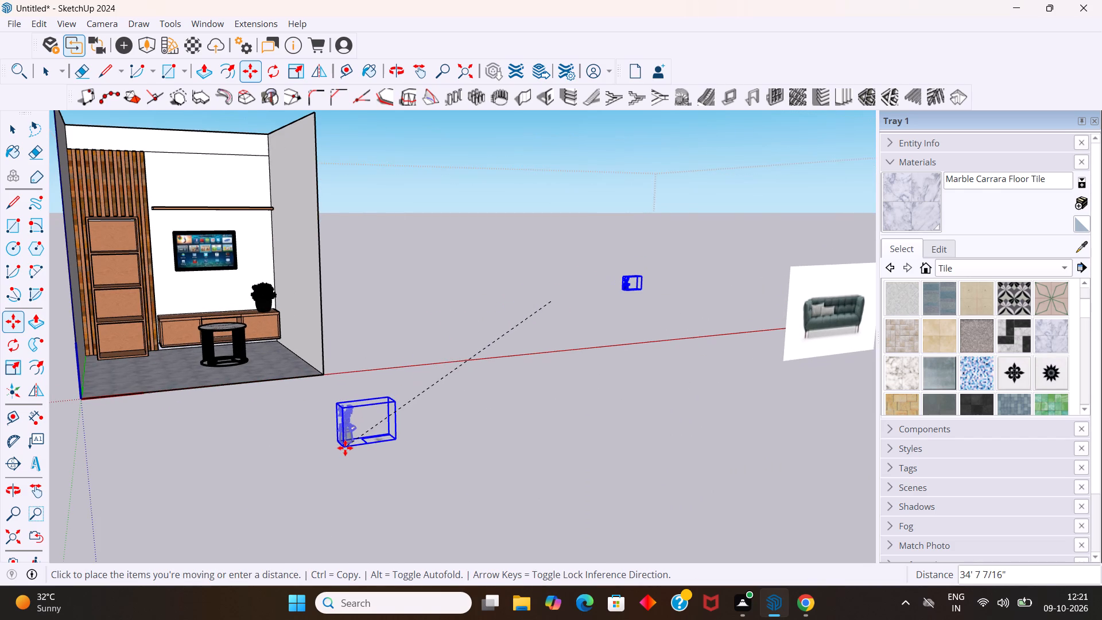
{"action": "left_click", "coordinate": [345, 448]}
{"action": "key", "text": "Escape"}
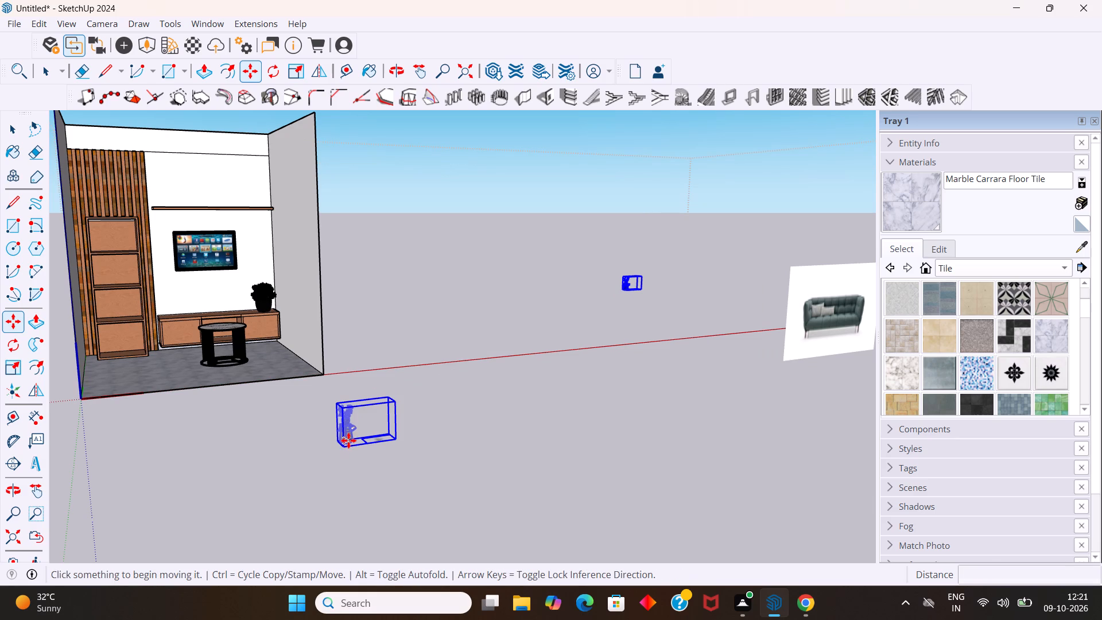
Move the distant flower vase about 38' 7" onto the TV cabinet's end beside the shelving unit, and leave the Move tool.
{"action": "left_click", "coordinate": [631, 284]}
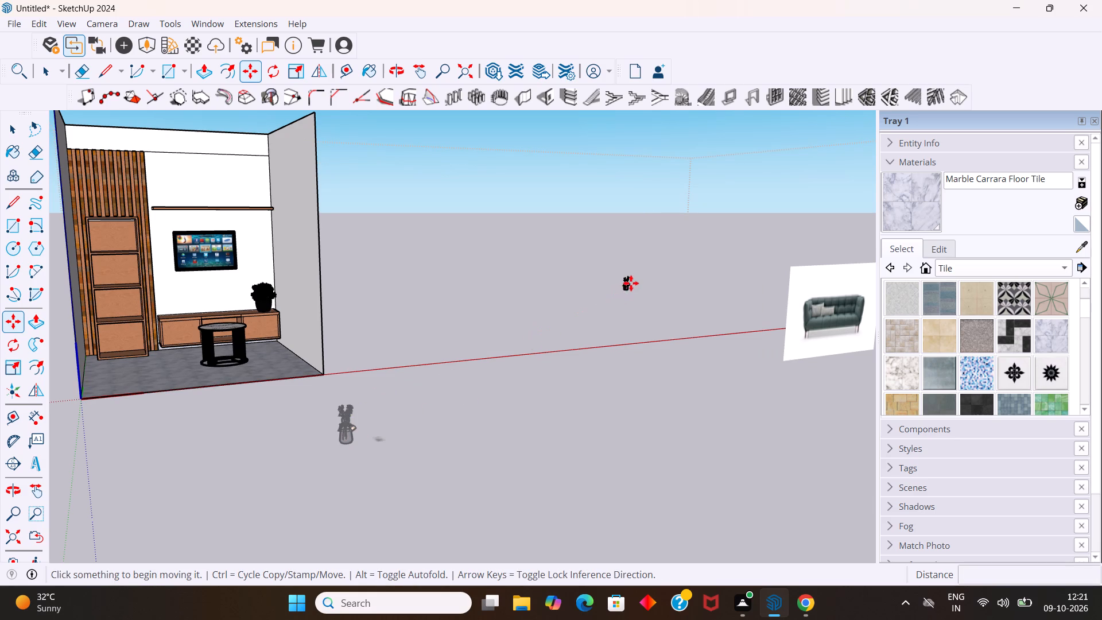
{"action": "key", "text": "m"}
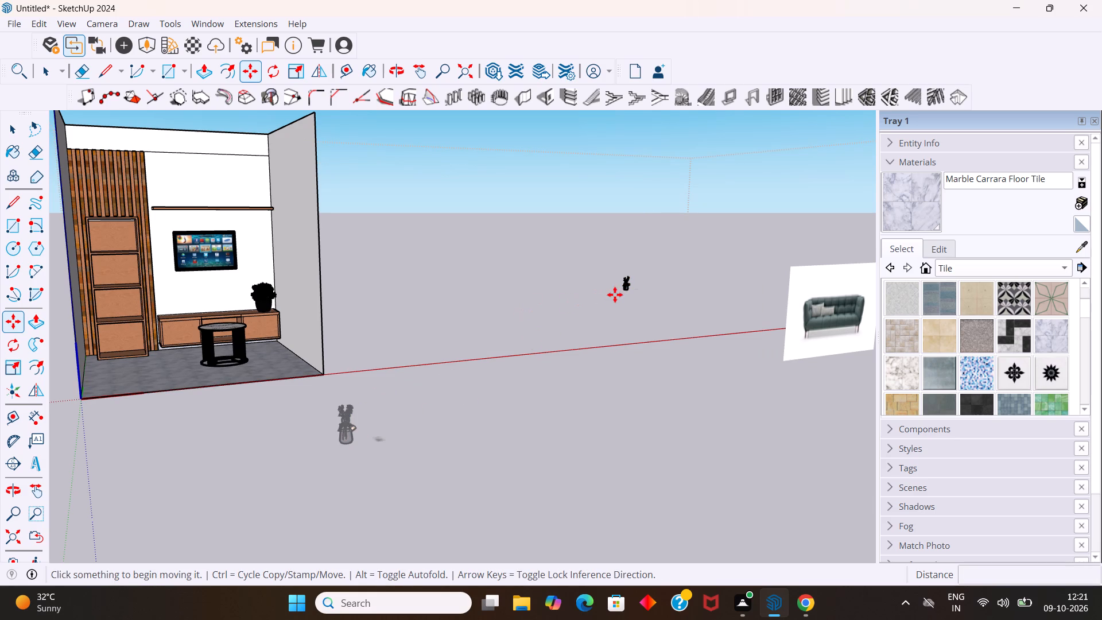
{"action": "left_click", "coordinate": [623, 292]}
{"action": "scroll", "coordinate": [173, 321], "scroll_direction": "up", "scroll_amount": 4}
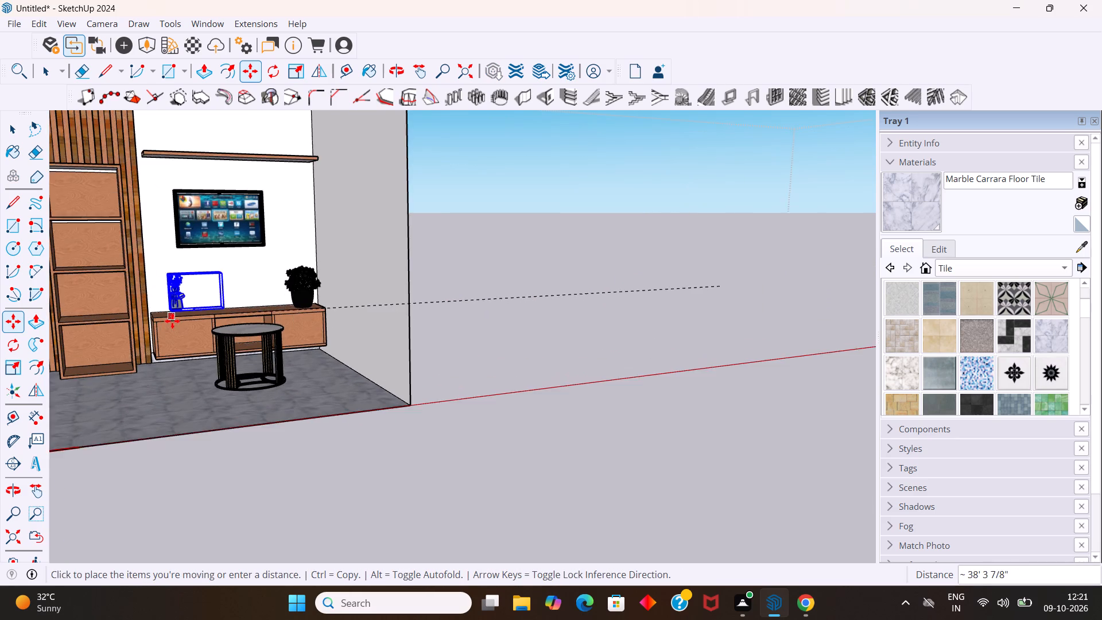
{"action": "scroll", "coordinate": [172, 321], "scroll_direction": "up", "scroll_amount": 6}
{"action": "middle_click_drag", "start_coordinate": [172, 318], "coordinate": [191, 345]}
{"action": "scroll", "coordinate": [192, 332], "scroll_direction": "down", "scroll_amount": 6}
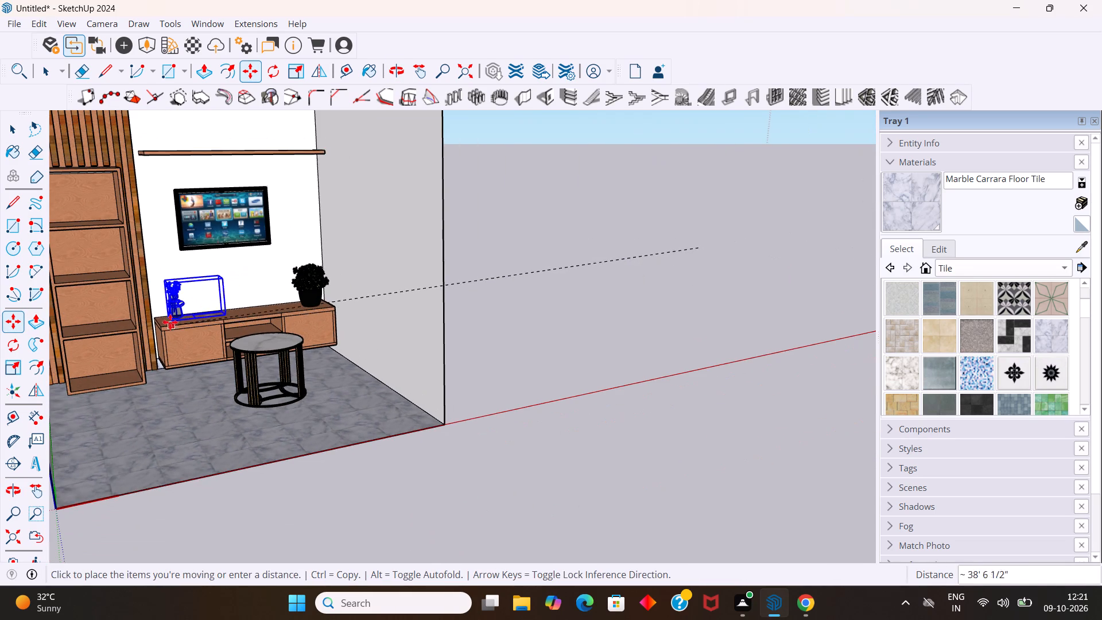
{"action": "scroll", "coordinate": [171, 330], "scroll_direction": "up", "scroll_amount": 13}
{"action": "middle_click_drag", "start_coordinate": [193, 331], "coordinate": [188, 386]}
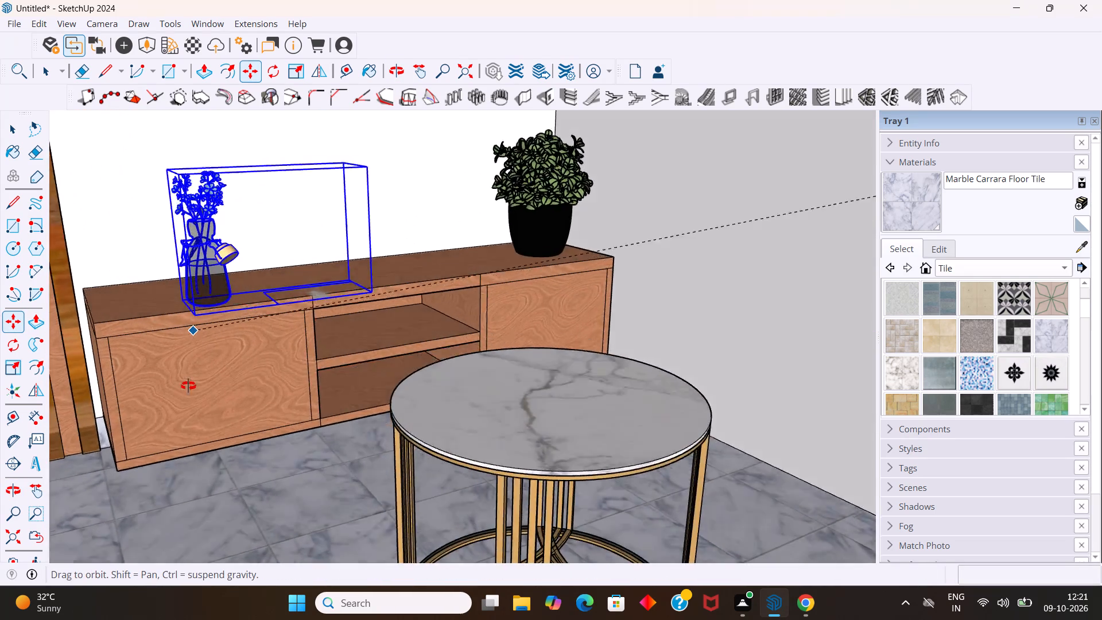
{"action": "middle_click_drag", "start_coordinate": [188, 386], "coordinate": [167, 471]}
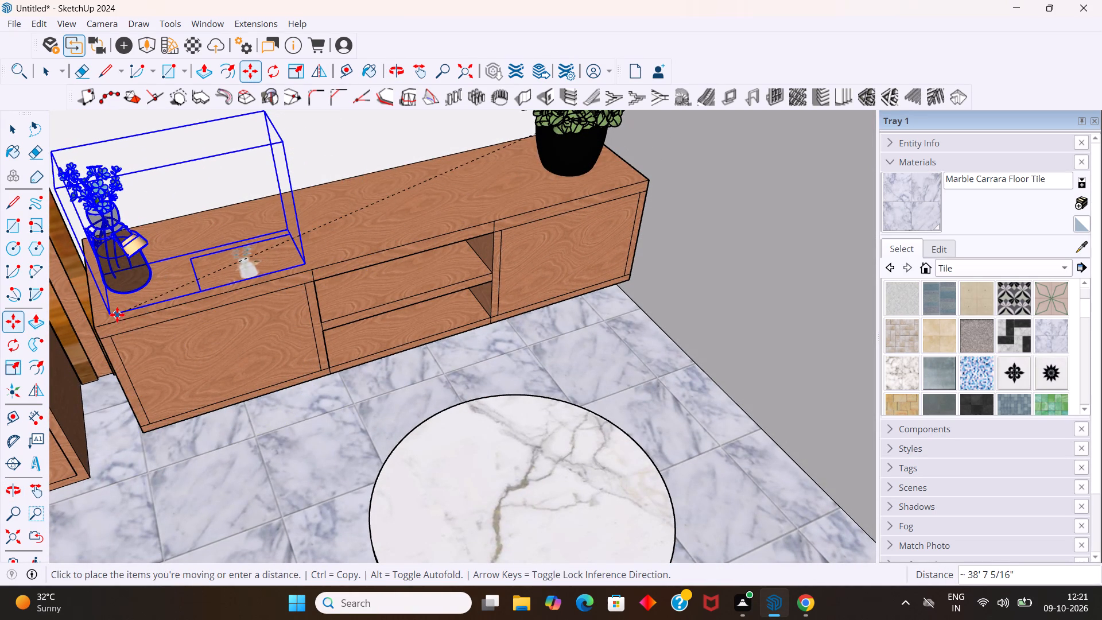
{"action": "left_click", "coordinate": [117, 315]}
{"action": "scroll", "coordinate": [123, 316], "scroll_direction": "down", "scroll_amount": 3}
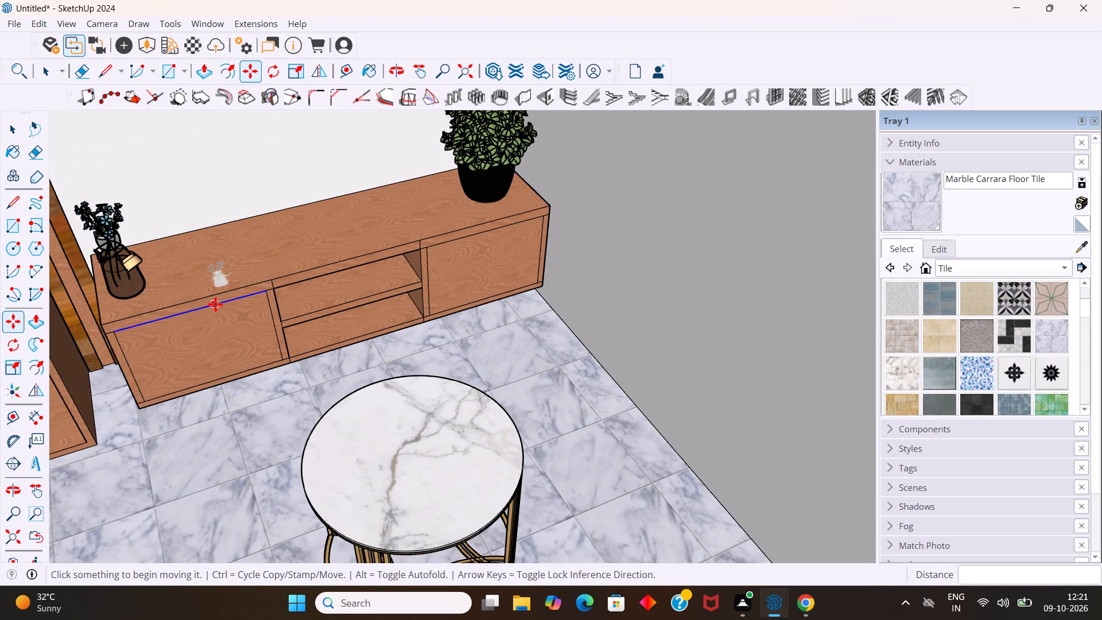
{"action": "key", "text": "space"}
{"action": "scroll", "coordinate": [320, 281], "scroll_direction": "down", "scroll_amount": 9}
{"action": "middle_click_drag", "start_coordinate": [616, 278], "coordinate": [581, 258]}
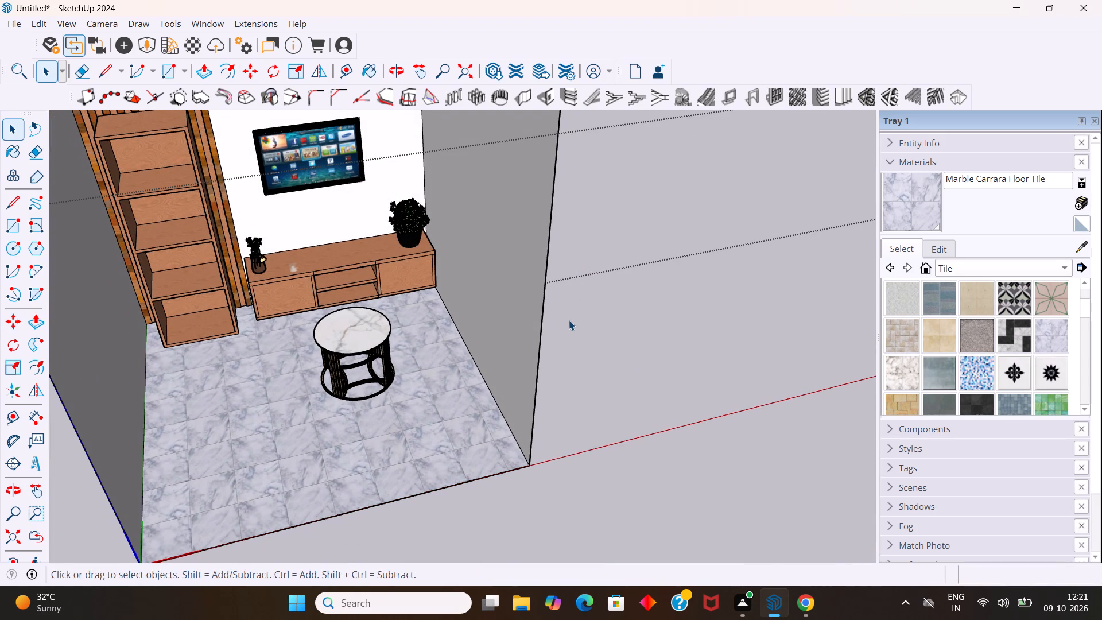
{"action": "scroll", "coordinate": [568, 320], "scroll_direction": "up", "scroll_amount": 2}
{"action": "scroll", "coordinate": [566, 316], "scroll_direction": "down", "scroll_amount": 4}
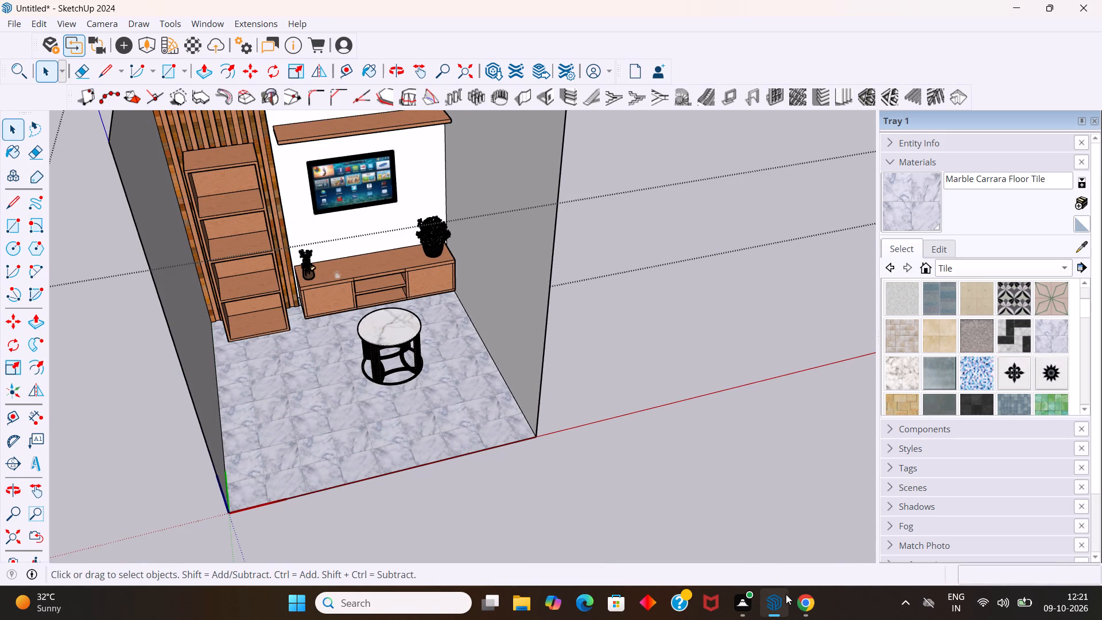
Switch to 3D Warehouse in Chrome and search the models for "books".
{"action": "left_click", "coordinate": [799, 602]}
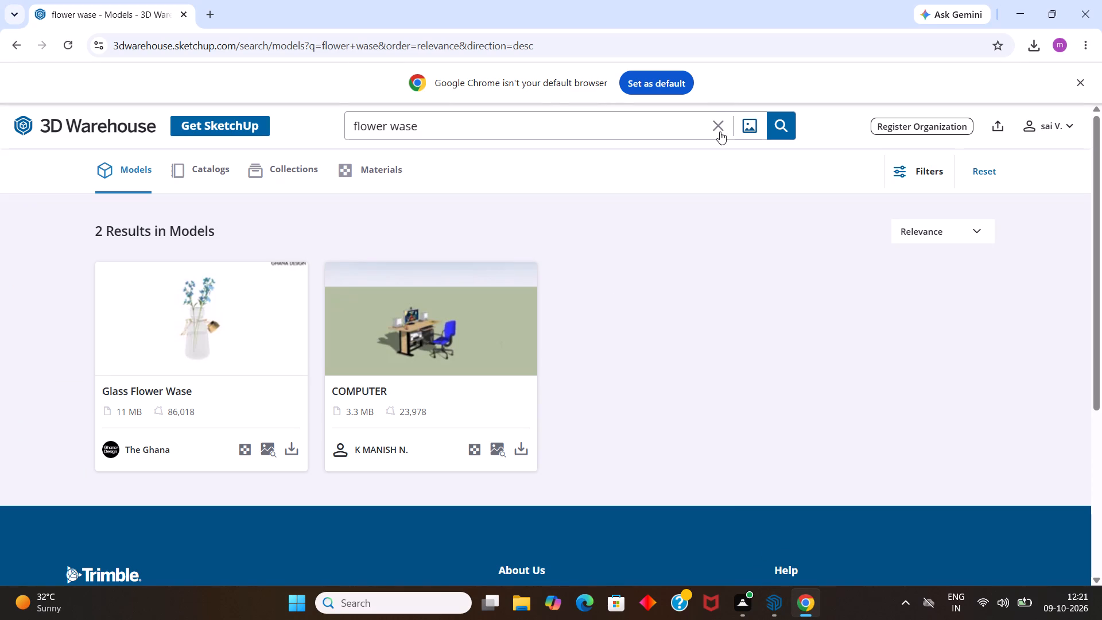
{"action": "left_click", "coordinate": [720, 131]}
{"action": "key", "text": "b"}
{"action": "key", "text": "o"}
{"action": "type", "text": "ok"}
{"action": "key", "text": "s"}
{"action": "key", "text": "Return"}
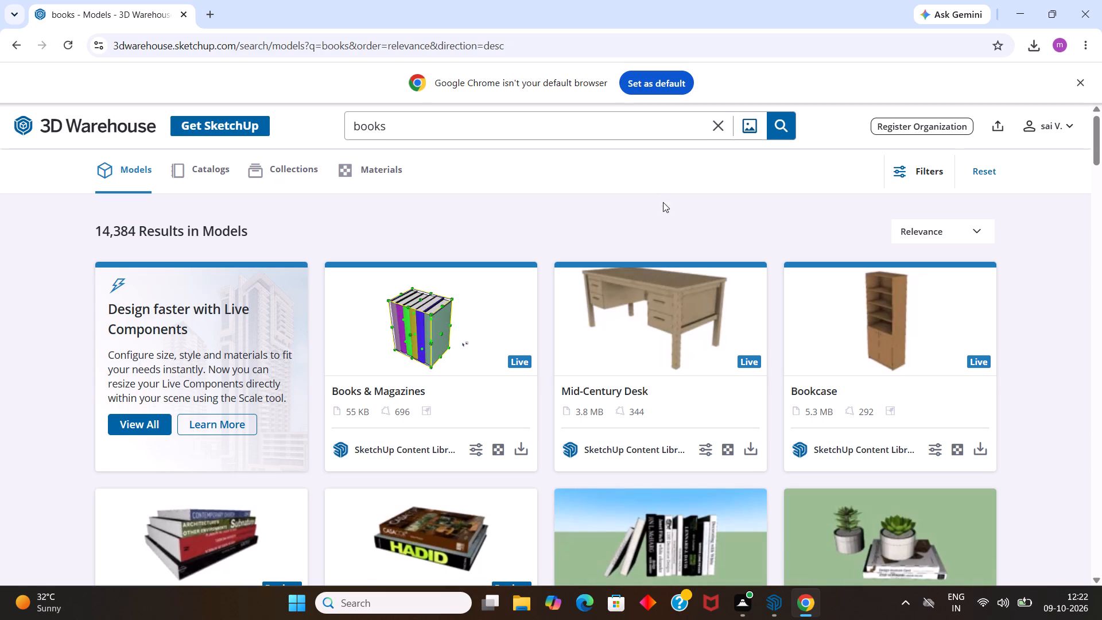
Look through the book search results to compare upright rows, stacks and open books as decor for the TV cabinet.
{"action": "scroll", "coordinate": [604, 304], "scroll_direction": "down", "scroll_amount": 5}
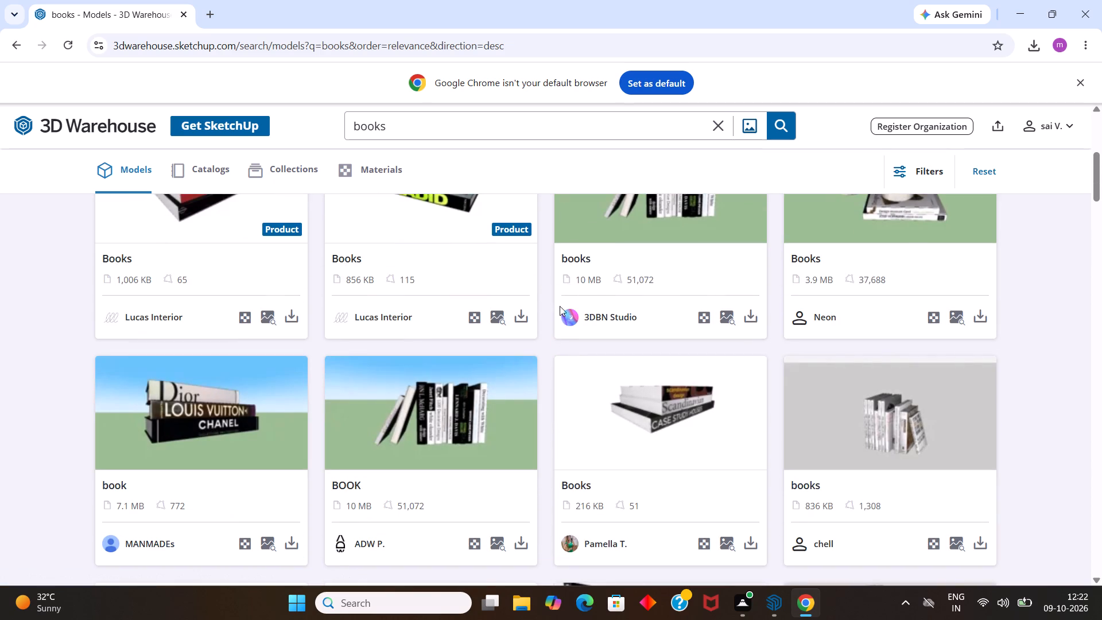
{"action": "scroll", "coordinate": [554, 348], "scroll_direction": "down", "scroll_amount": 6}
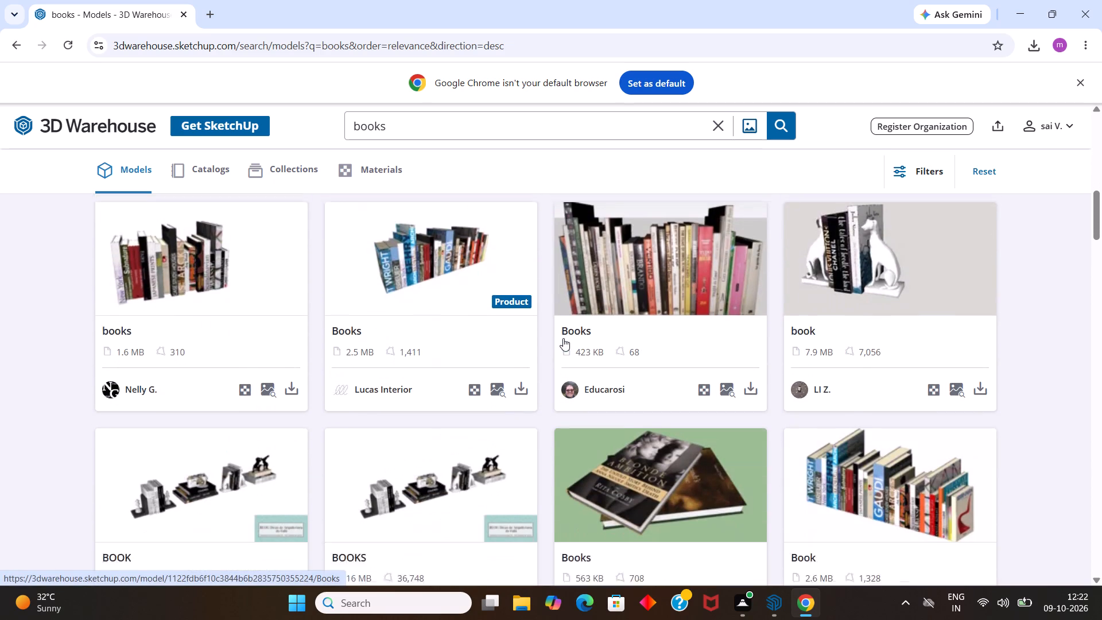
{"action": "scroll", "coordinate": [557, 329], "scroll_direction": "down", "scroll_amount": 1}
{"action": "scroll", "coordinate": [208, 346], "scroll_direction": "down", "scroll_amount": 1}
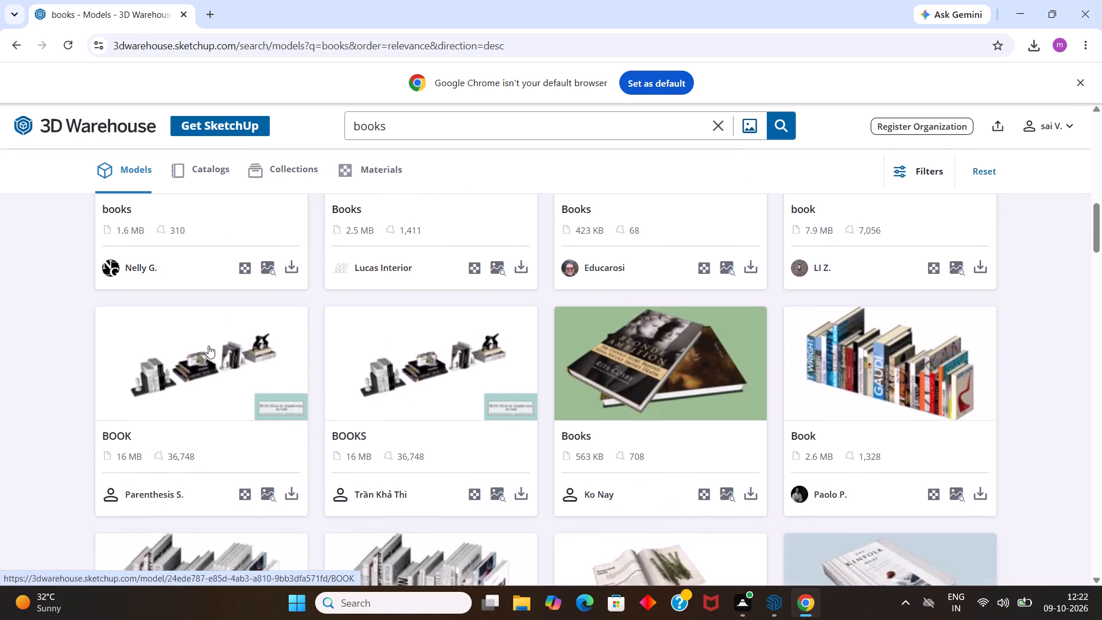
{"action": "scroll", "coordinate": [208, 346], "scroll_direction": "down", "scroll_amount": 3}
{"action": "scroll", "coordinate": [604, 309], "scroll_direction": "down", "scroll_amount": 5}
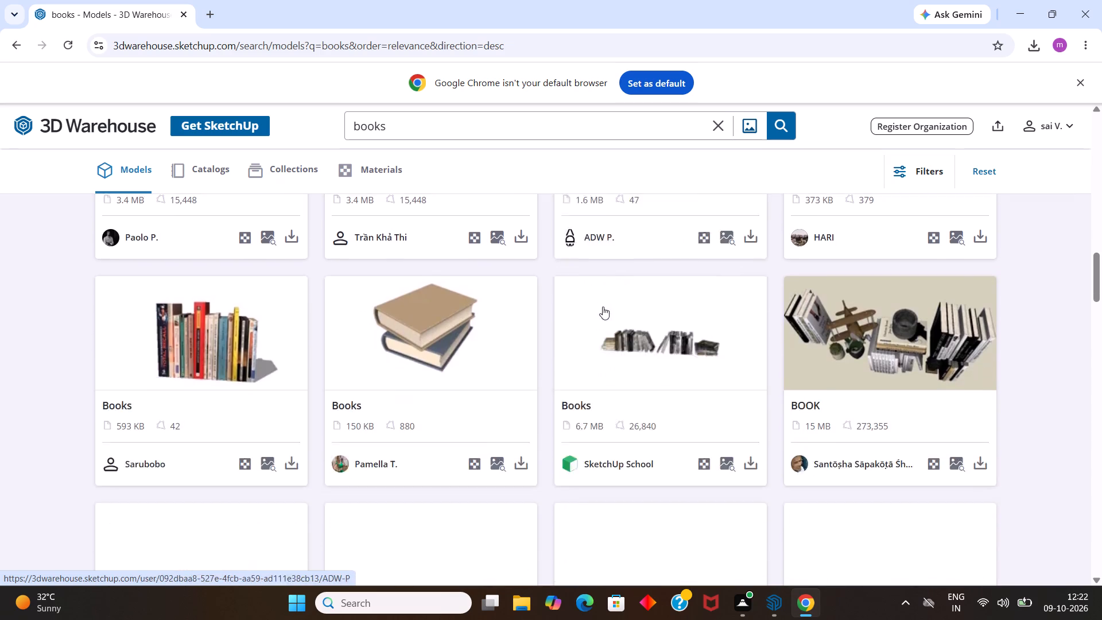
{"action": "scroll", "coordinate": [517, 301], "scroll_direction": "up", "scroll_amount": 1}
{"action": "scroll", "coordinate": [538, 350], "scroll_direction": "down", "scroll_amount": 3}
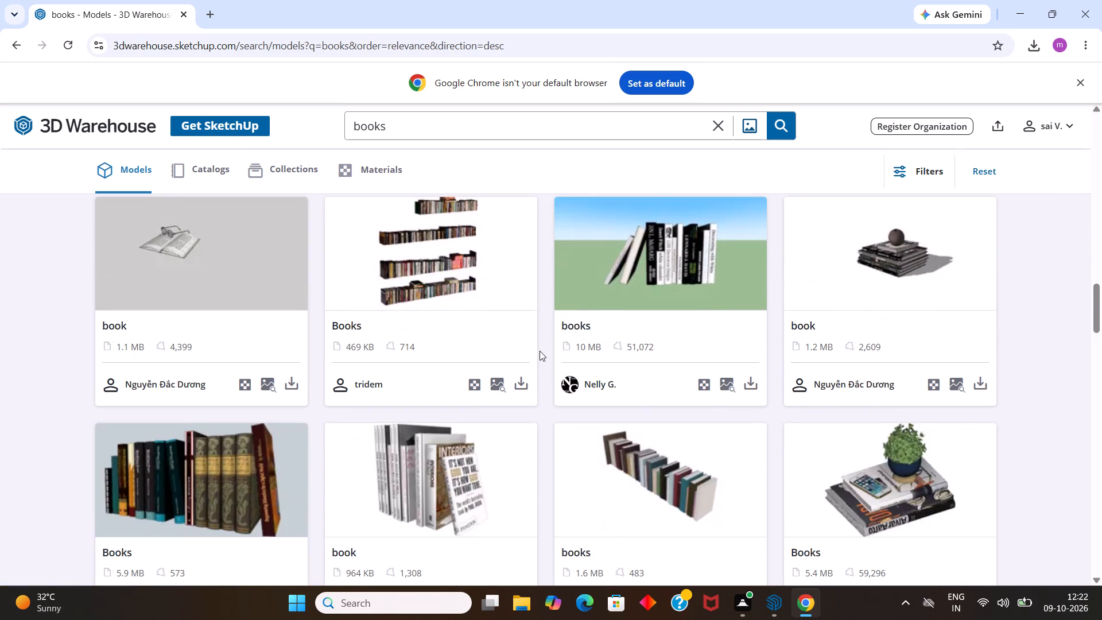
{"action": "scroll", "coordinate": [525, 352], "scroll_direction": "down", "scroll_amount": 4}
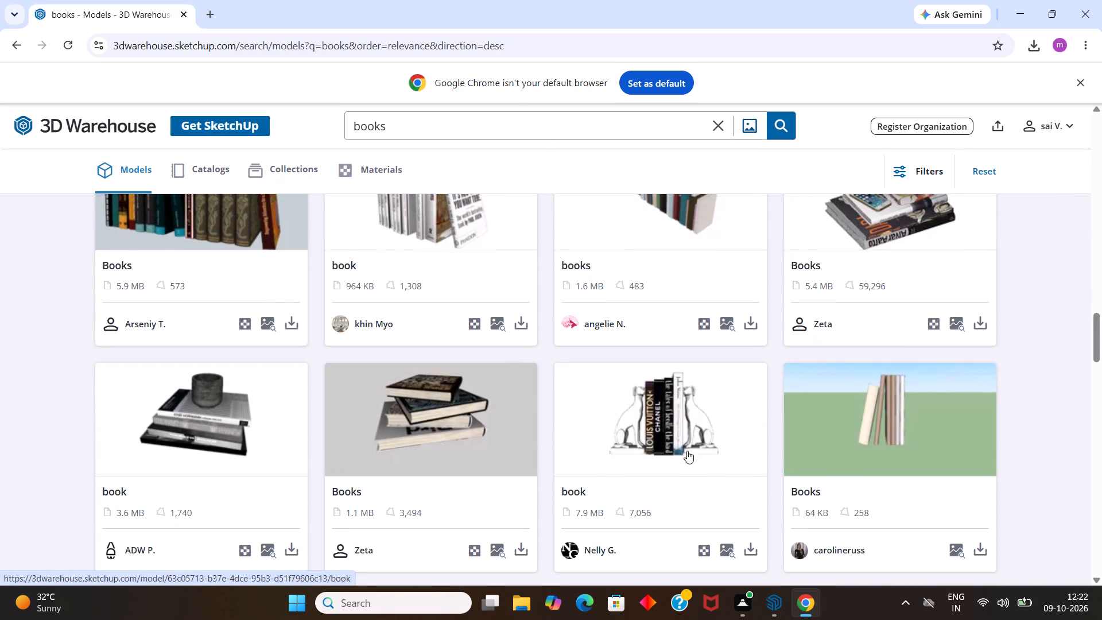
{"action": "scroll", "coordinate": [676, 444], "scroll_direction": "up", "scroll_amount": 4}
{"action": "scroll", "coordinate": [665, 438], "scroll_direction": "down", "scroll_amount": 5}
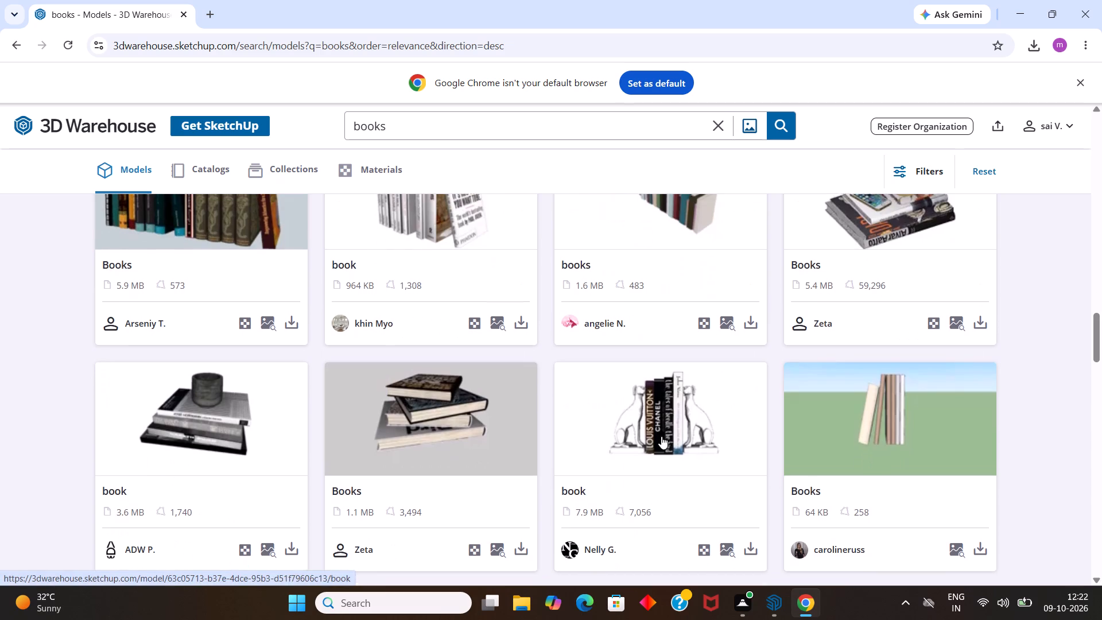
{"action": "scroll", "coordinate": [661, 436], "scroll_direction": "down", "scroll_amount": 2}
{"action": "scroll", "coordinate": [620, 412], "scroll_direction": "down", "scroll_amount": 4}
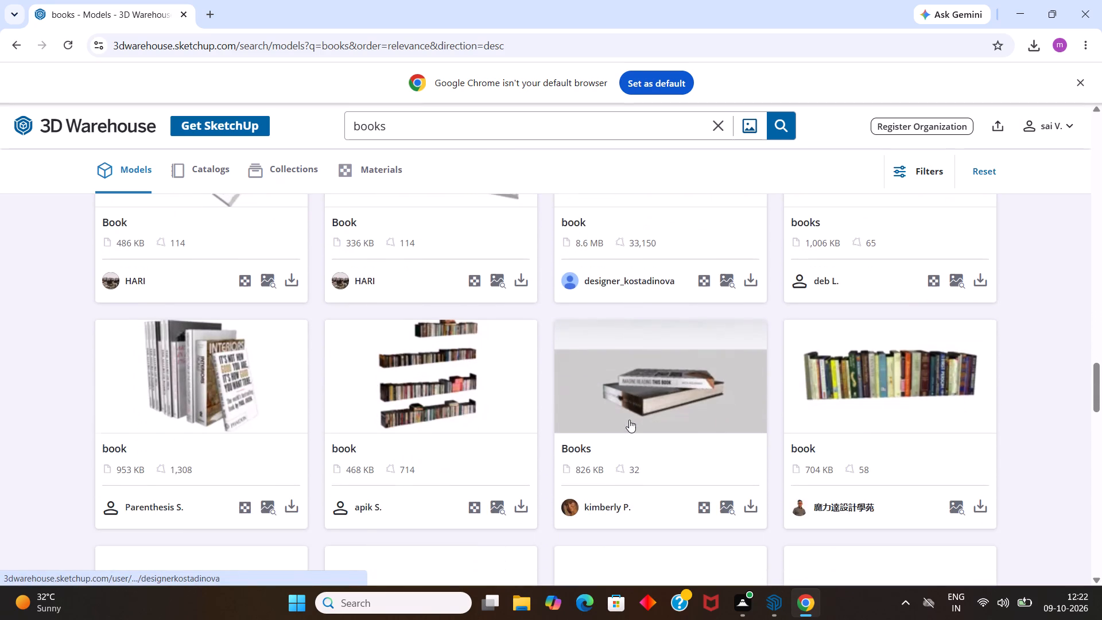
{"action": "scroll", "coordinate": [778, 351], "scroll_direction": "down", "scroll_amount": 4}
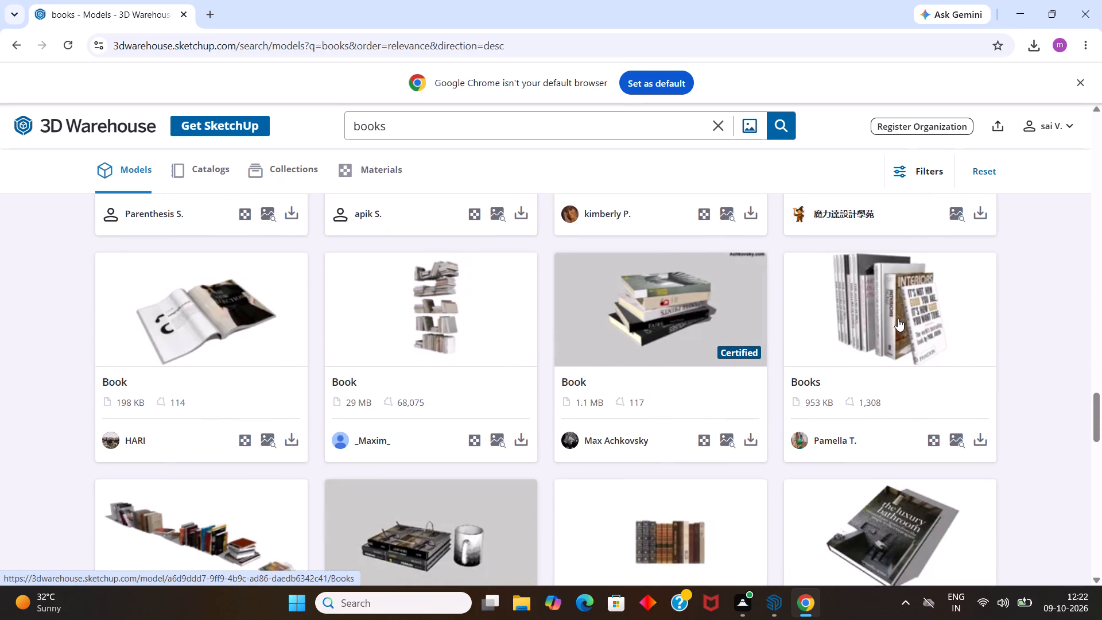
{"action": "scroll", "coordinate": [865, 332], "scroll_direction": "down", "scroll_amount": 4}
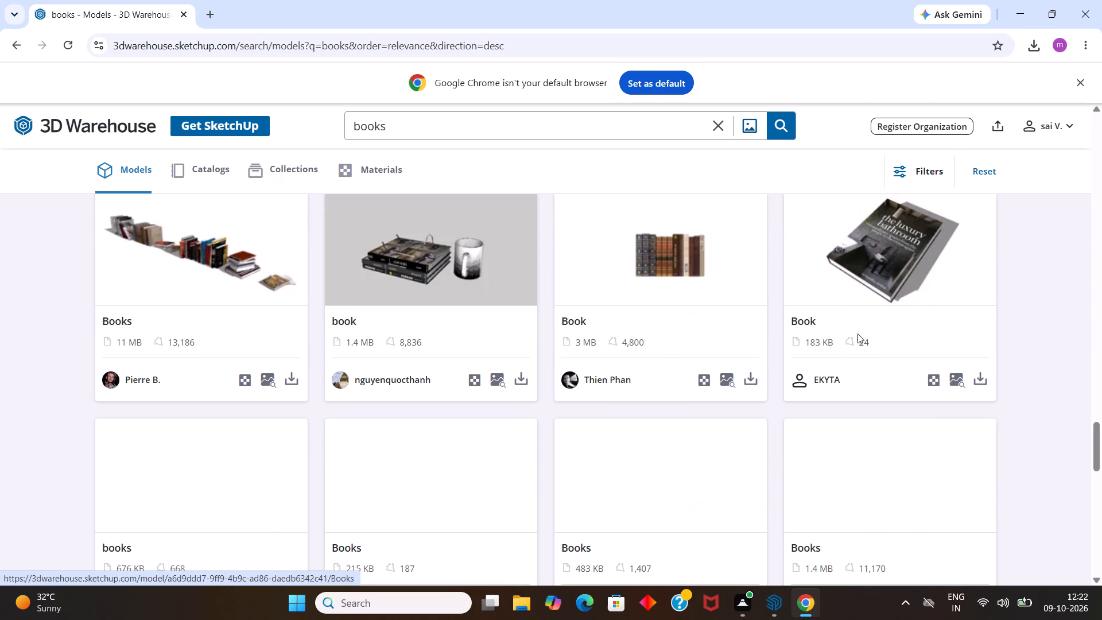
{"action": "scroll", "coordinate": [435, 270], "scroll_direction": "up", "scroll_amount": 1}
{"action": "scroll", "coordinate": [354, 328], "scroll_direction": "down", "scroll_amount": 4}
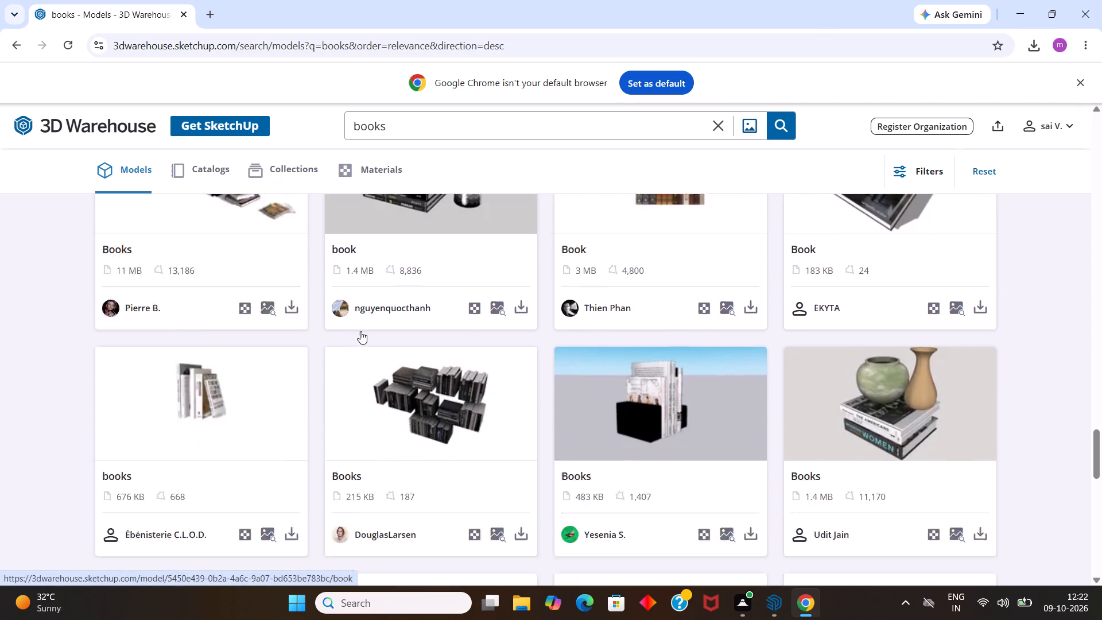
{"action": "scroll", "coordinate": [450, 313], "scroll_direction": "down", "scroll_amount": 4}
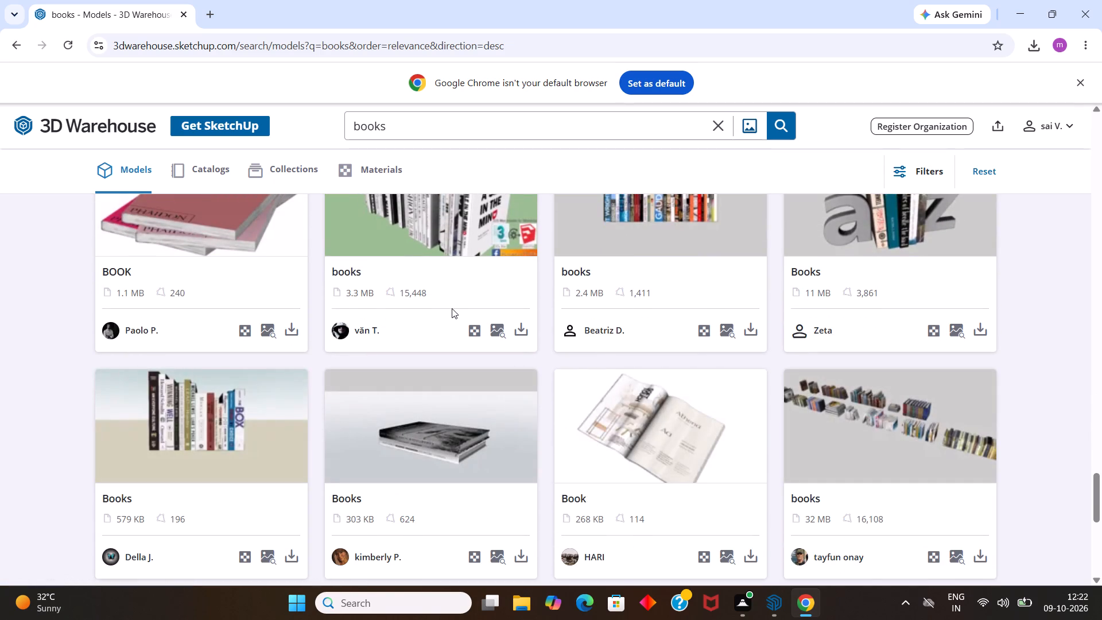
{"action": "scroll", "coordinate": [428, 316], "scroll_direction": "down", "scroll_amount": 4}
{"action": "scroll", "coordinate": [414, 304], "scroll_direction": "up", "scroll_amount": 1}
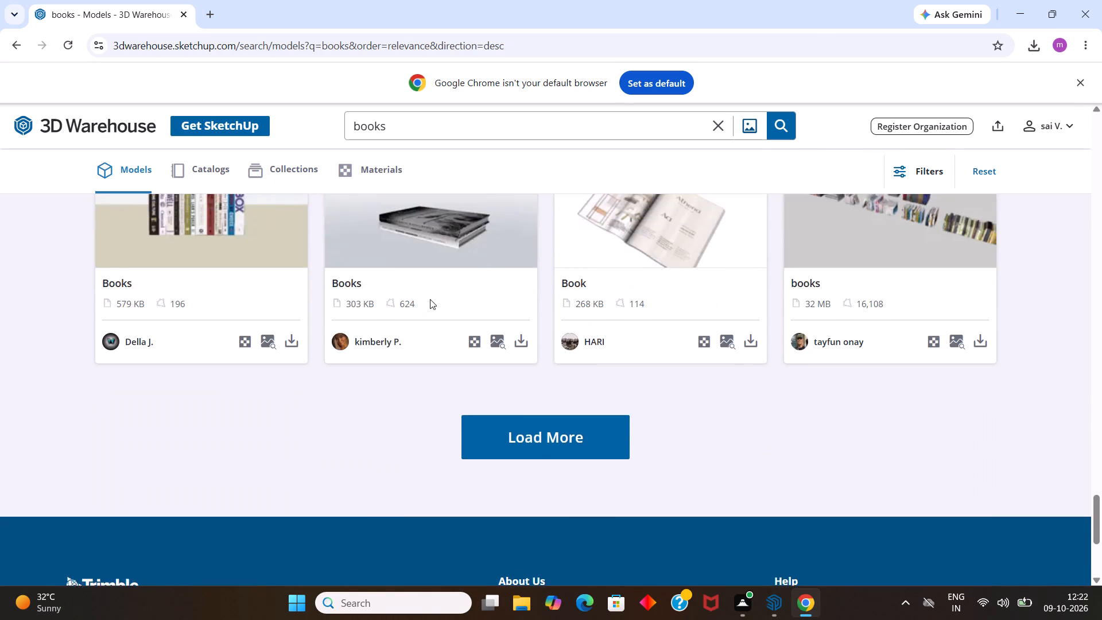
{"action": "scroll", "coordinate": [430, 299], "scroll_direction": "up", "scroll_amount": 12}
{"action": "scroll", "coordinate": [471, 251], "scroll_direction": "up", "scroll_amount": 20}
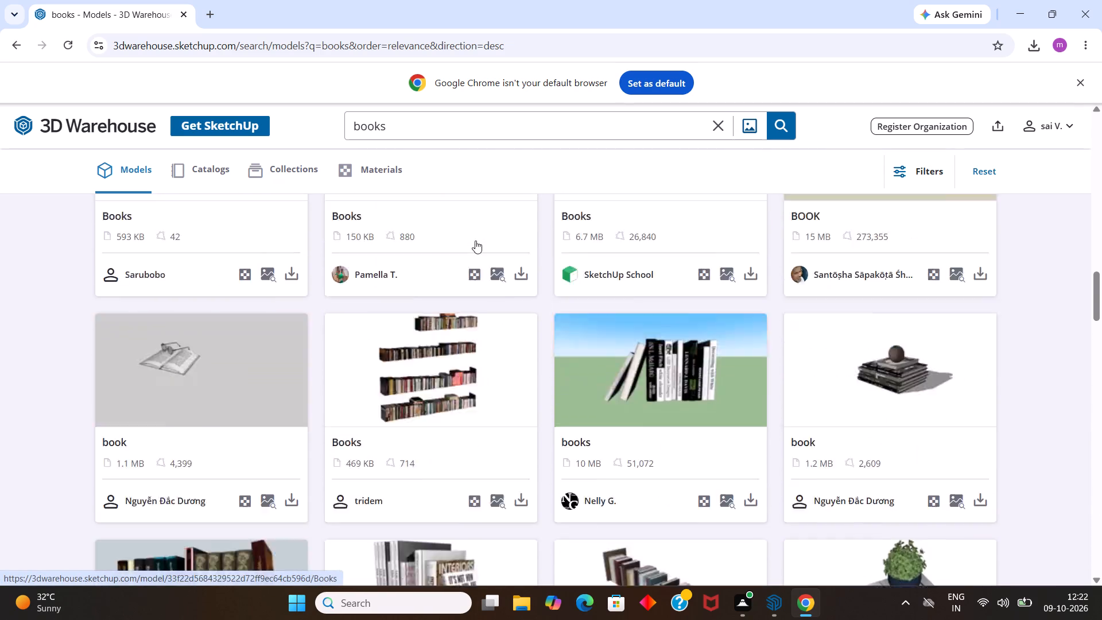
{"action": "scroll", "coordinate": [475, 241], "scroll_direction": "up", "scroll_amount": 17}
{"action": "scroll", "coordinate": [523, 230], "scroll_direction": "up", "scroll_amount": 11}
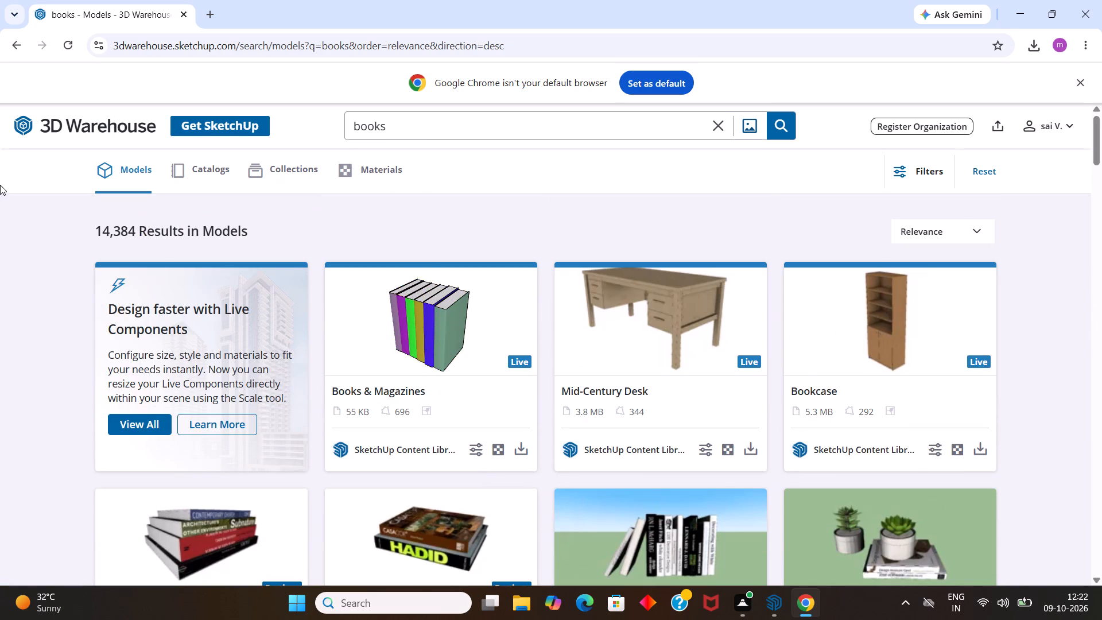
Review the first results again, view the page of the open book with herb pictures, and return to the results.
{"action": "scroll", "coordinate": [257, 308], "scroll_direction": "down", "scroll_amount": 2}
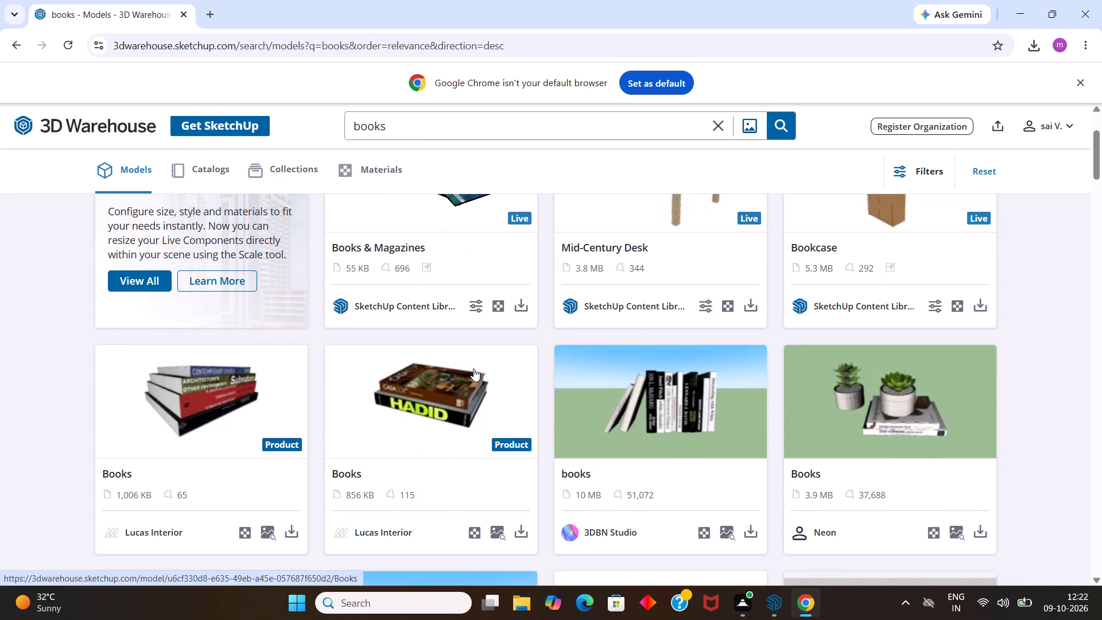
{"action": "scroll", "coordinate": [482, 393], "scroll_direction": "down", "scroll_amount": 3}
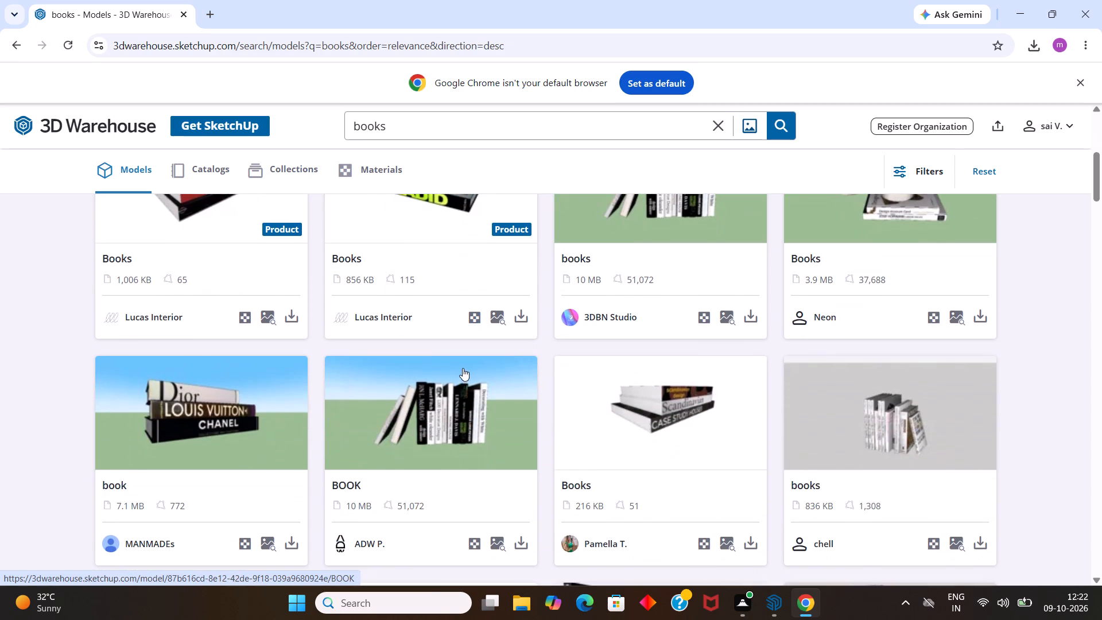
{"action": "scroll", "coordinate": [465, 368], "scroll_direction": "down", "scroll_amount": 5}
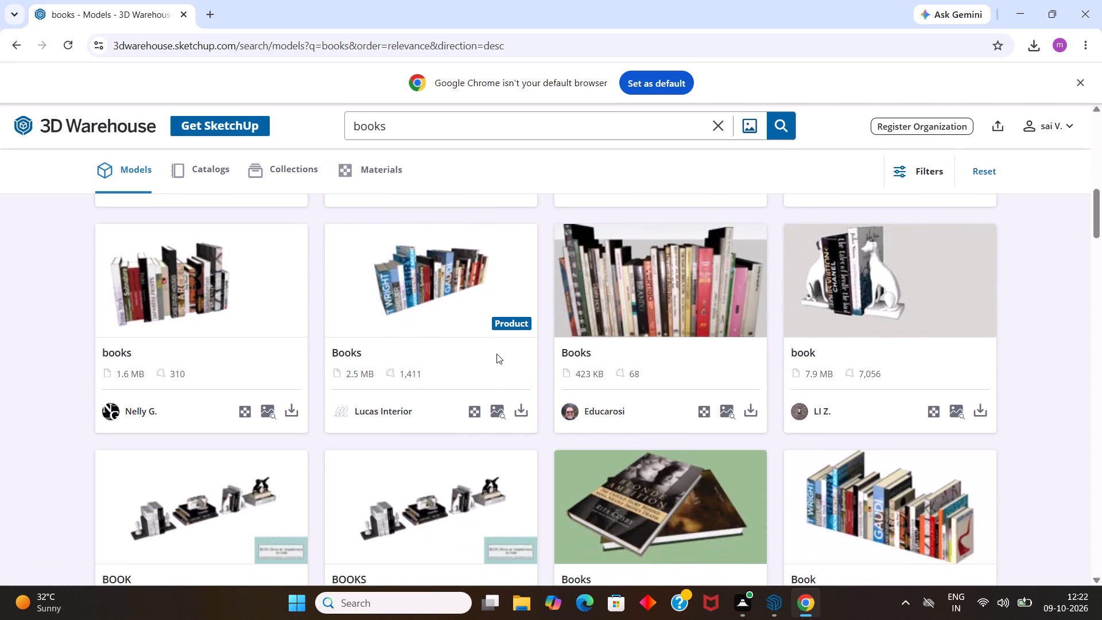
{"action": "scroll", "coordinate": [496, 353], "scroll_direction": "down", "scroll_amount": 7}
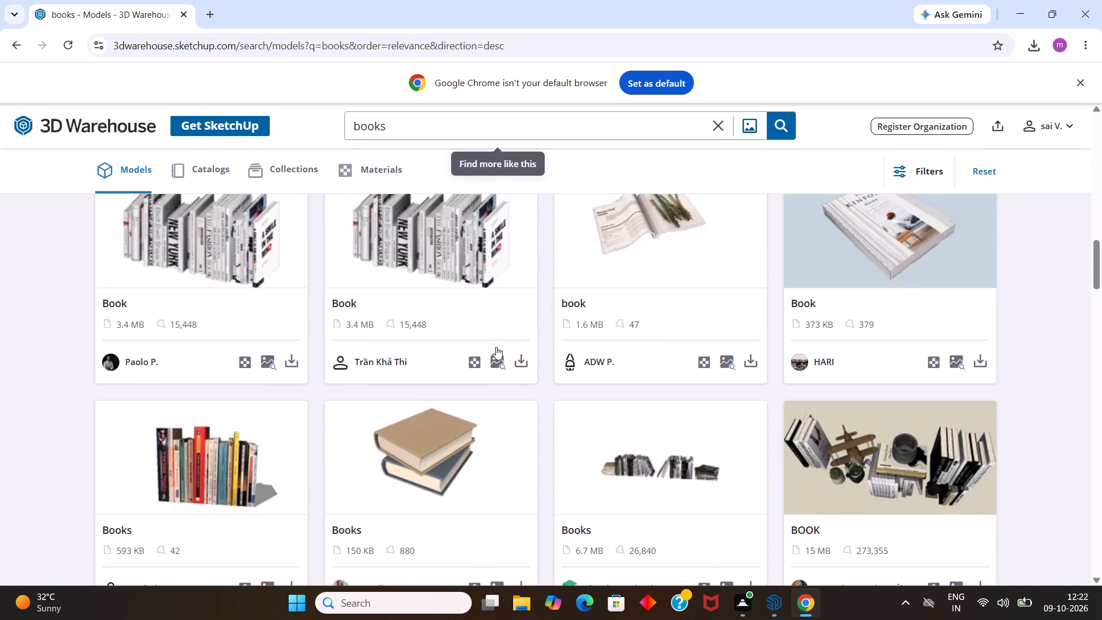
{"action": "left_click", "coordinate": [669, 225]}
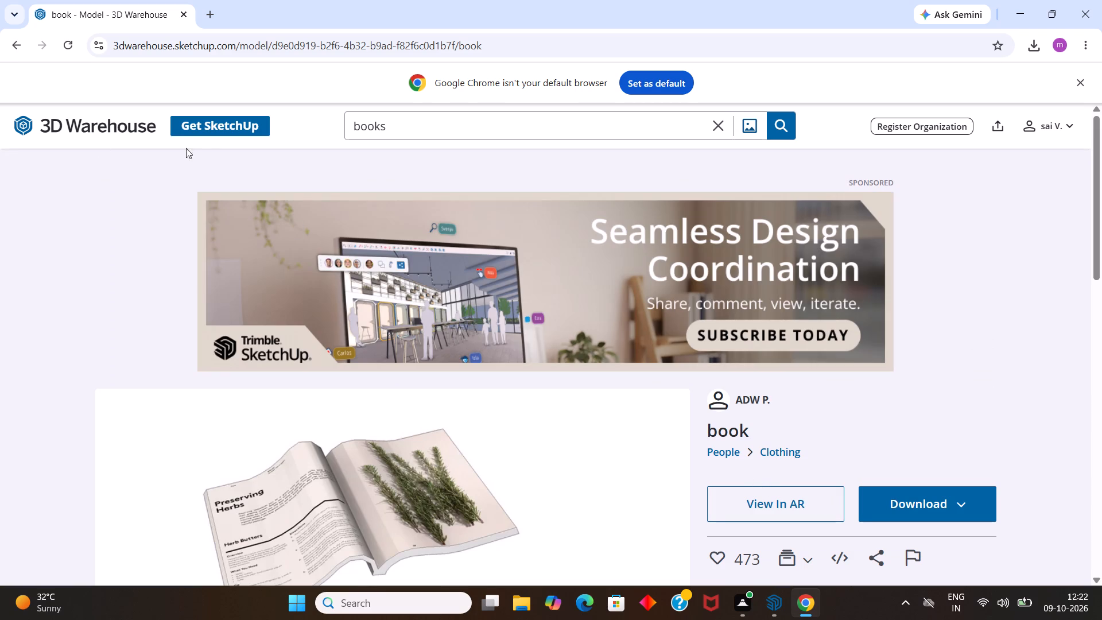
{"action": "left_click", "coordinate": [13, 49]}
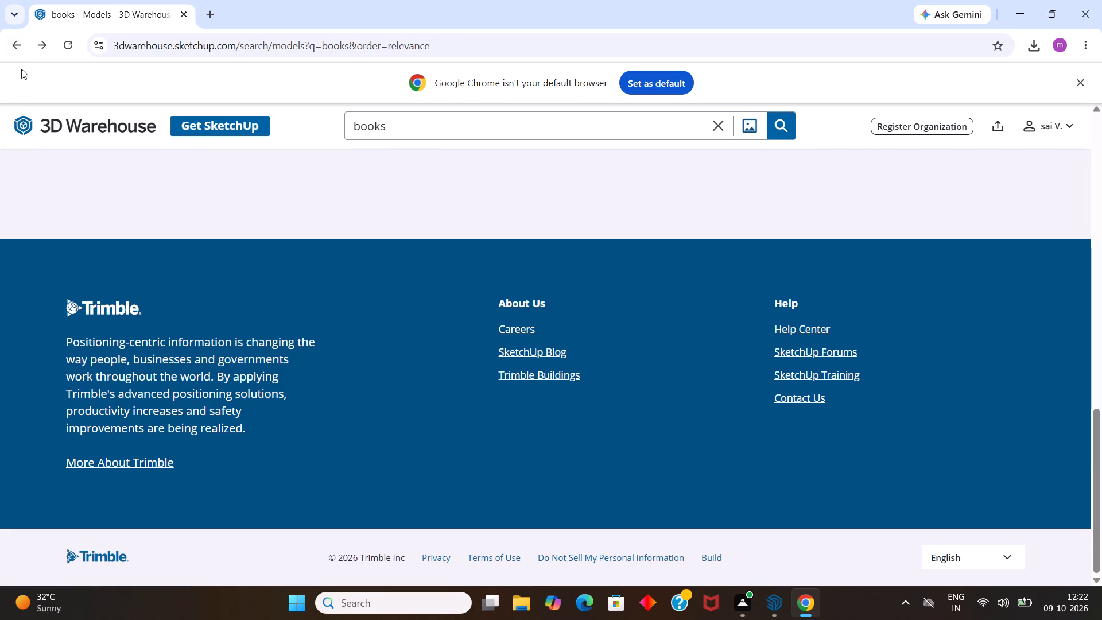
Find the certified Book model, a stack of several closed books, in the results and download it as a SketchUp file.
{"action": "scroll", "coordinate": [317, 315], "scroll_direction": "up", "scroll_amount": 3}
{"action": "scroll", "coordinate": [348, 327], "scroll_direction": "down", "scroll_amount": 2}
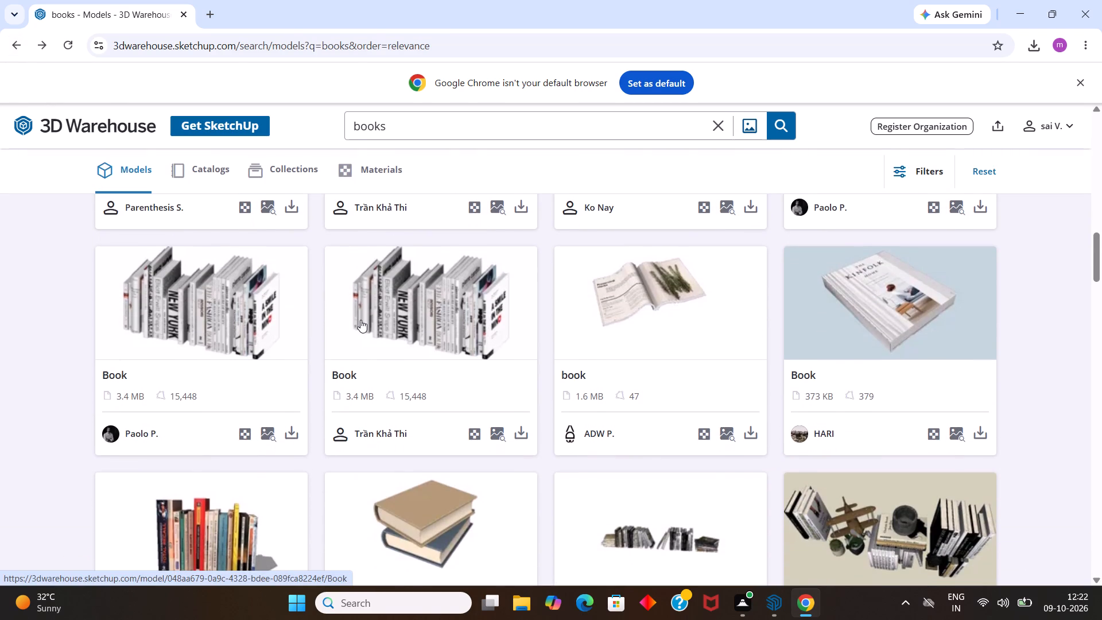
{"action": "scroll", "coordinate": [467, 342], "scroll_direction": "down", "scroll_amount": 4}
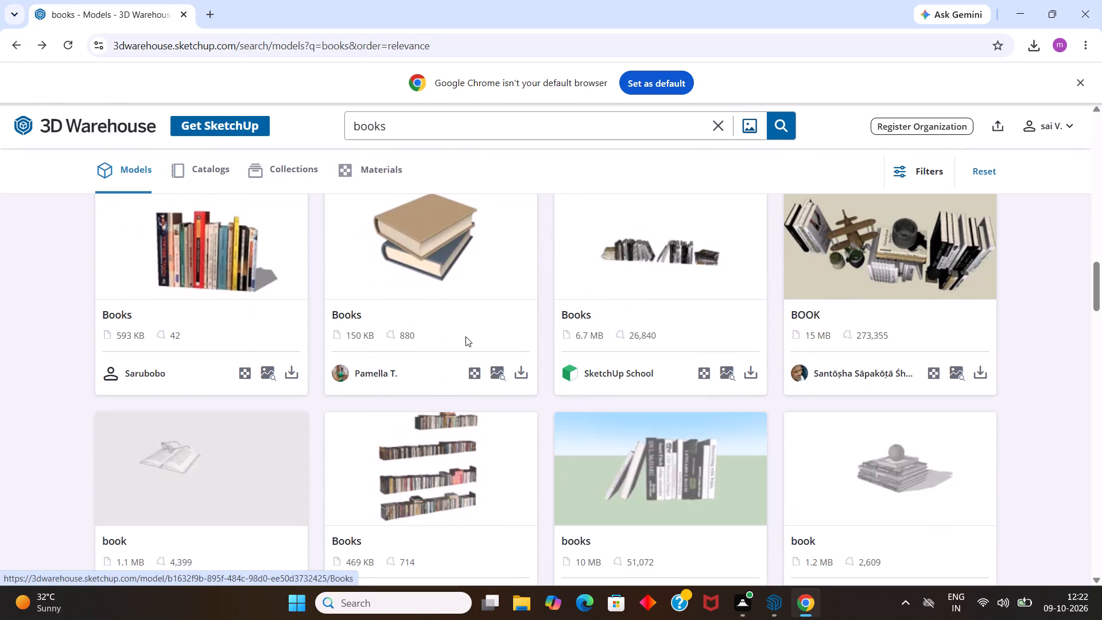
{"action": "scroll", "coordinate": [542, 397], "scroll_direction": "down", "scroll_amount": 2}
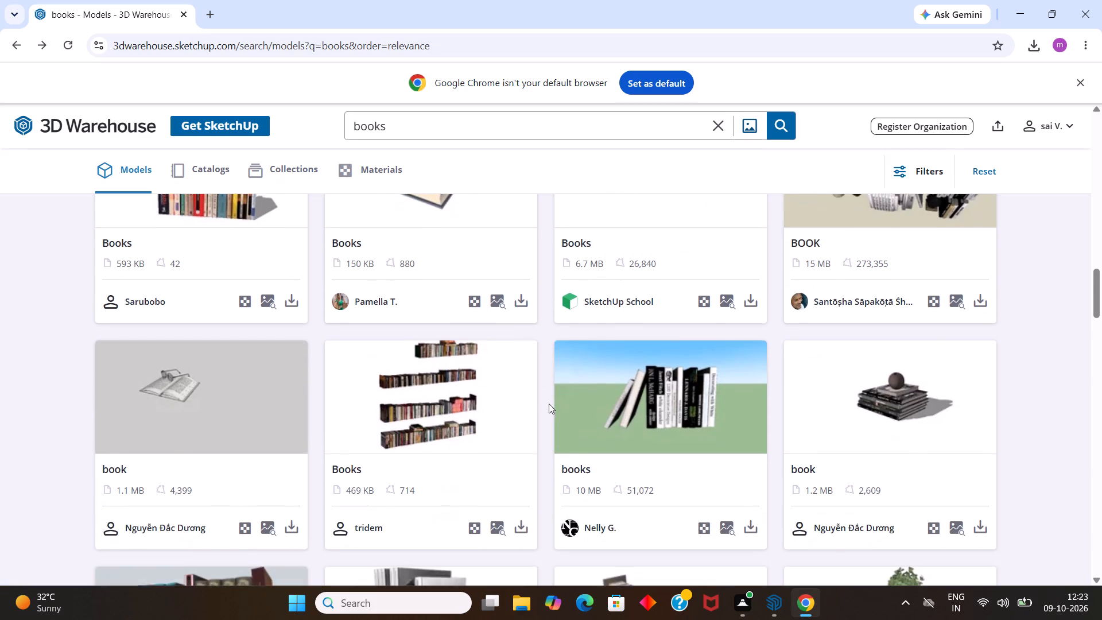
{"action": "scroll", "coordinate": [549, 404], "scroll_direction": "down", "scroll_amount": 1}
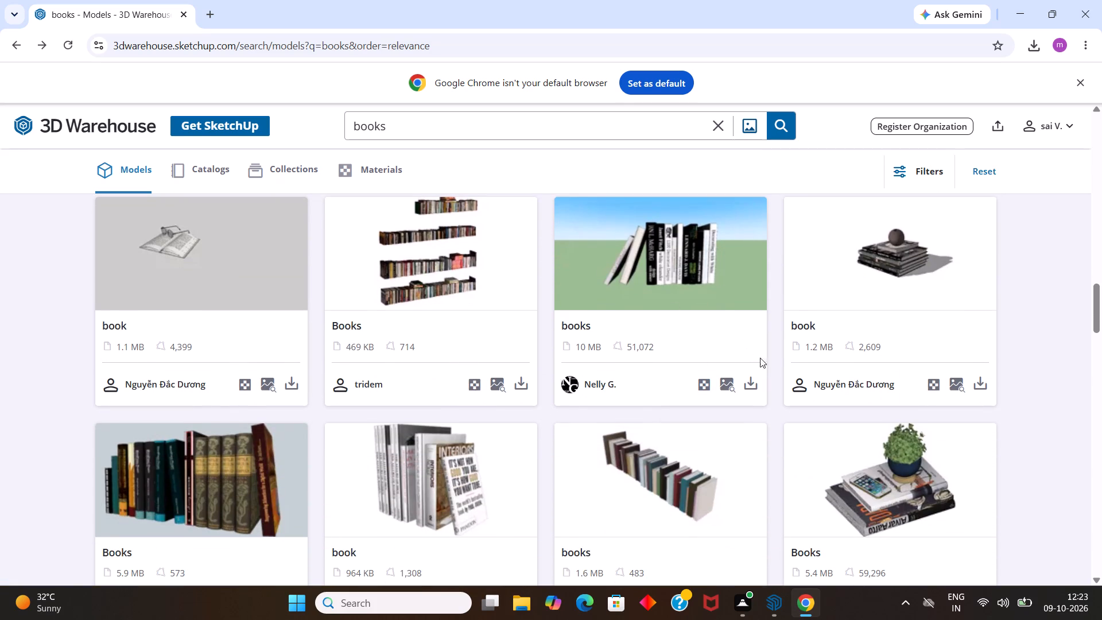
{"action": "scroll", "coordinate": [443, 437], "scroll_direction": "down", "scroll_amount": 1}
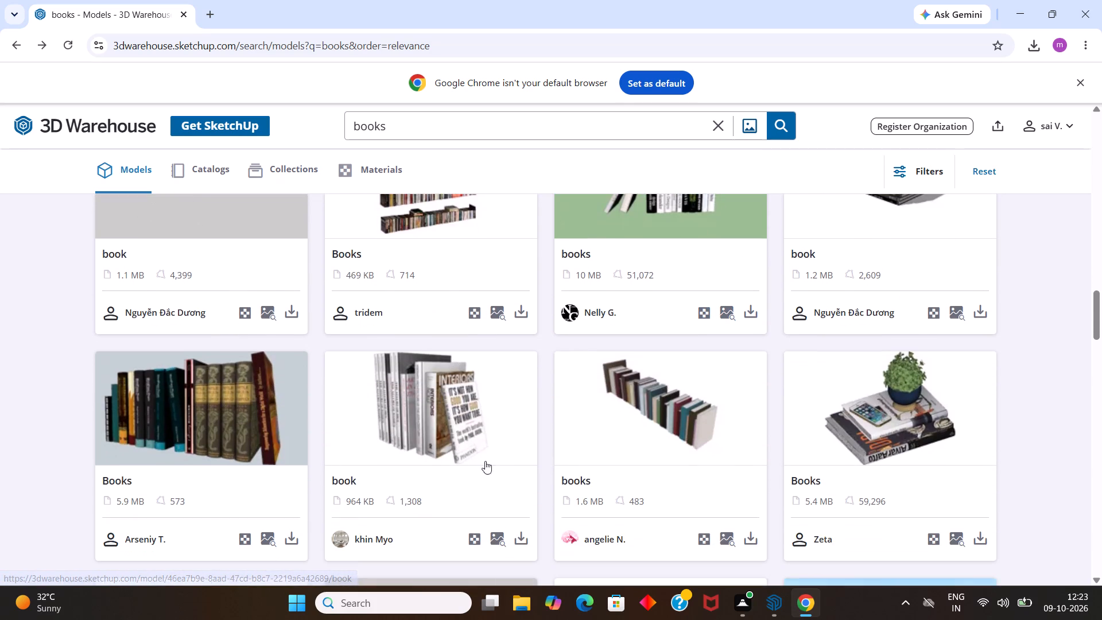
{"action": "scroll", "coordinate": [485, 461], "scroll_direction": "down", "scroll_amount": 3}
{"action": "scroll", "coordinate": [317, 404], "scroll_direction": "up", "scroll_amount": 2}
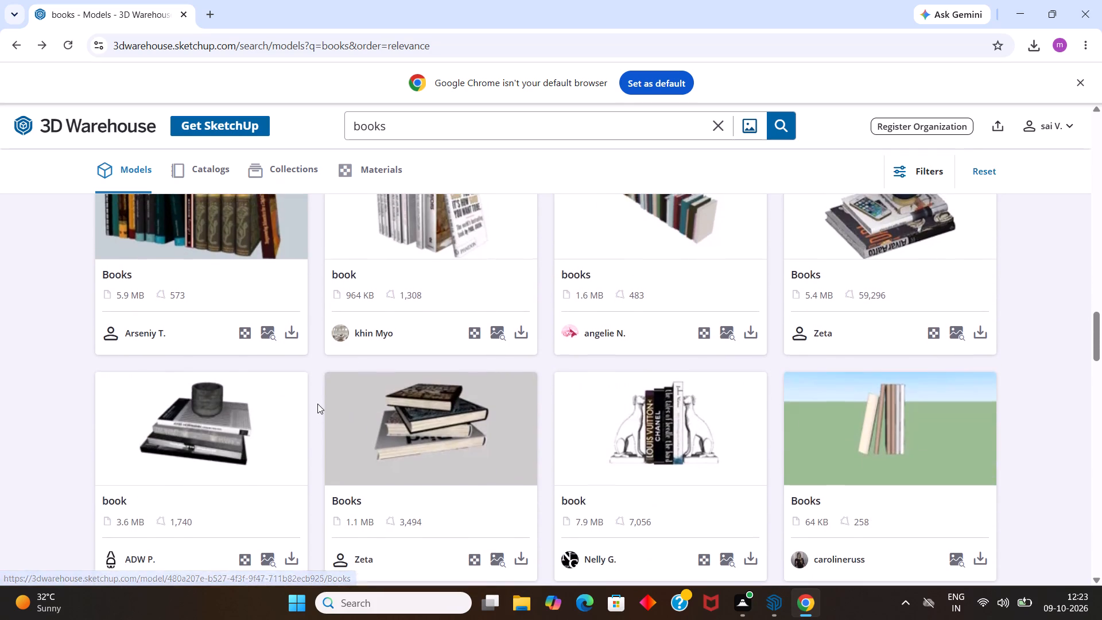
{"action": "scroll", "coordinate": [311, 408], "scroll_direction": "down", "scroll_amount": 5}
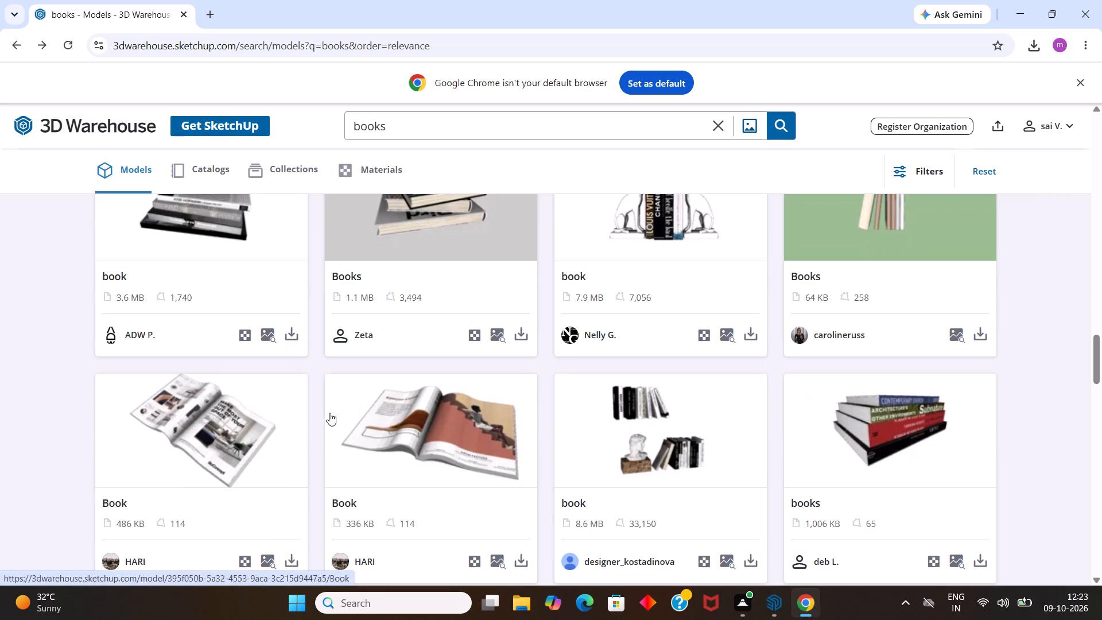
{"action": "scroll", "coordinate": [593, 400], "scroll_direction": "down", "scroll_amount": 4}
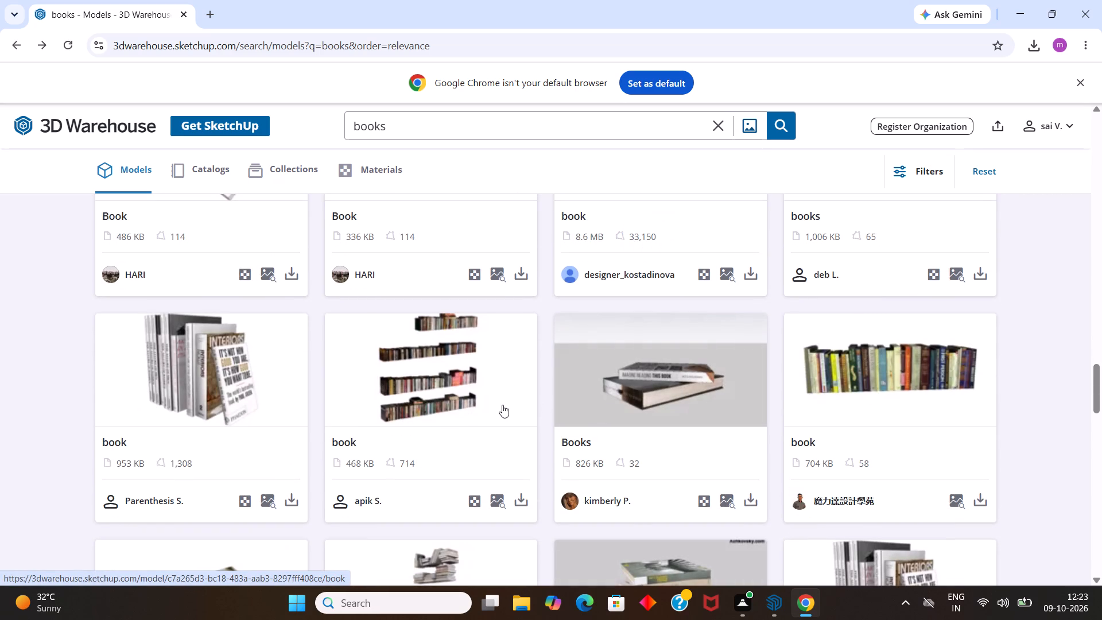
{"action": "scroll", "coordinate": [518, 389], "scroll_direction": "down", "scroll_amount": 4}
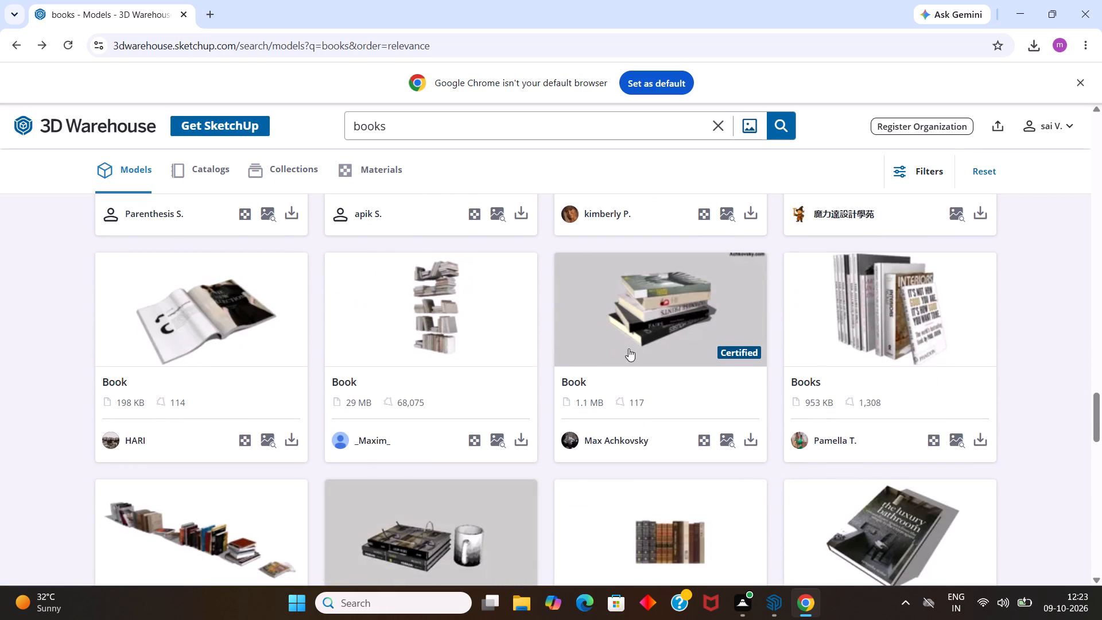
{"action": "left_click", "coordinate": [756, 436]}
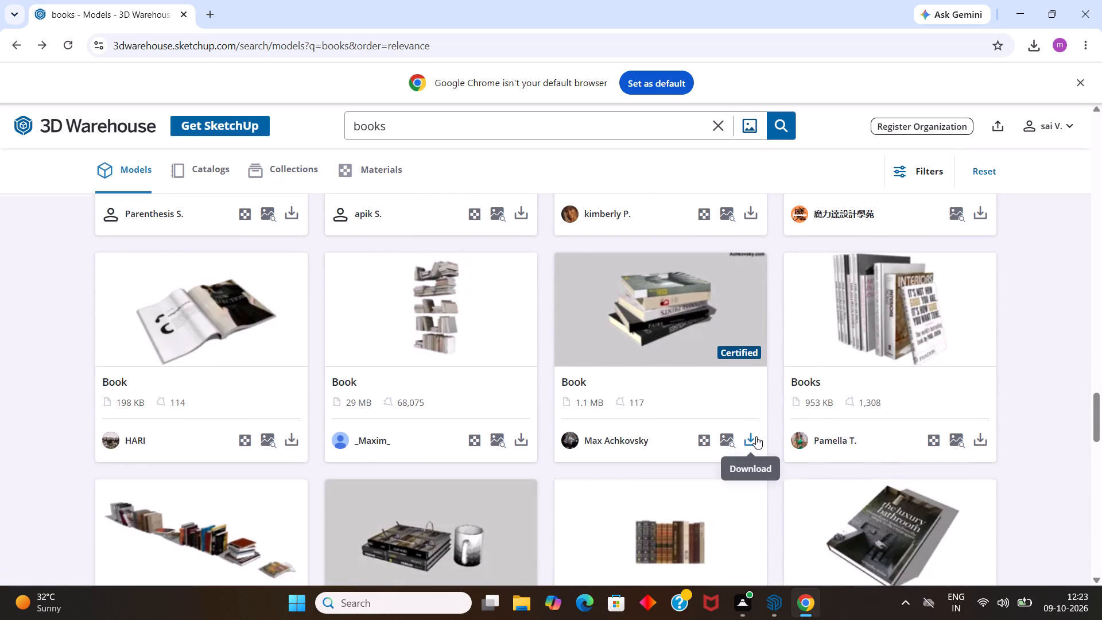
{"action": "left_click", "coordinate": [777, 465]}
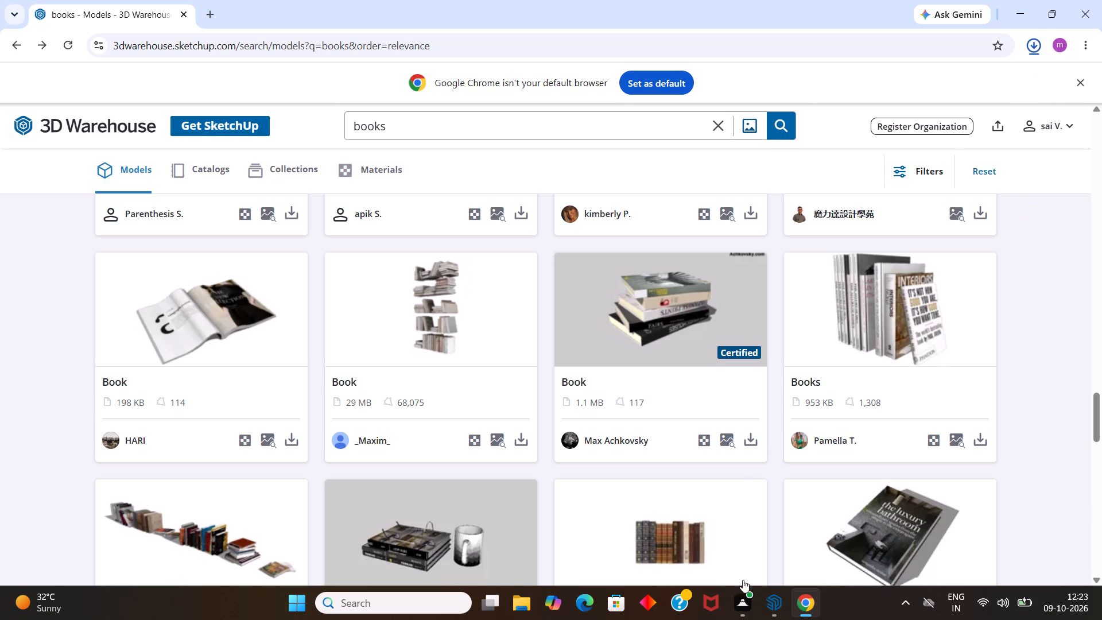
Switch to SketchUp with the TV wall room model.
{"action": "left_click", "coordinate": [776, 604]}
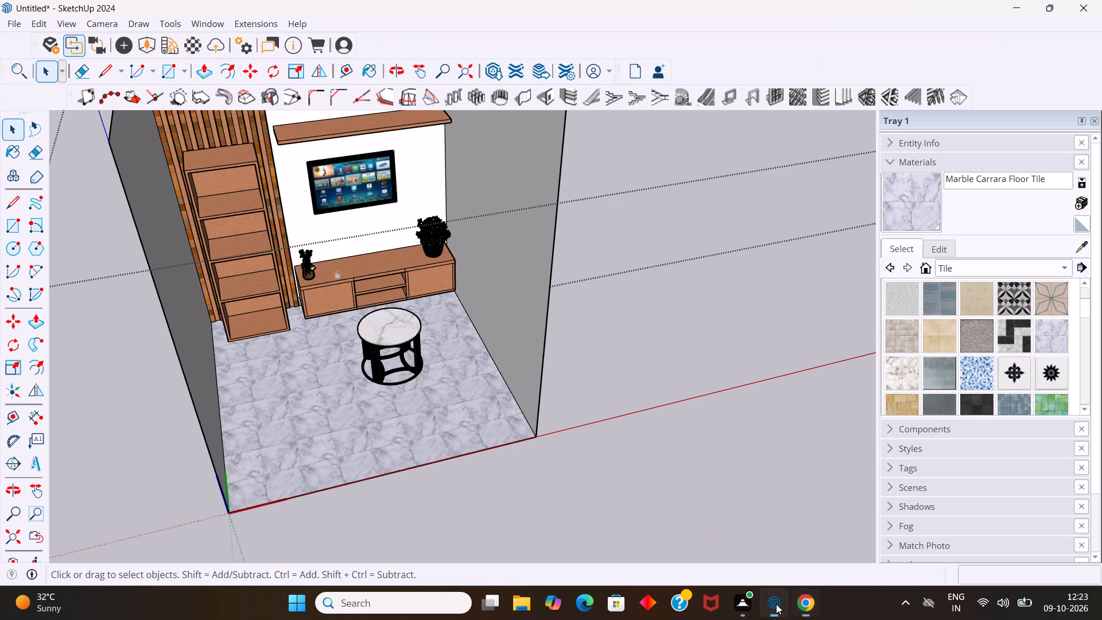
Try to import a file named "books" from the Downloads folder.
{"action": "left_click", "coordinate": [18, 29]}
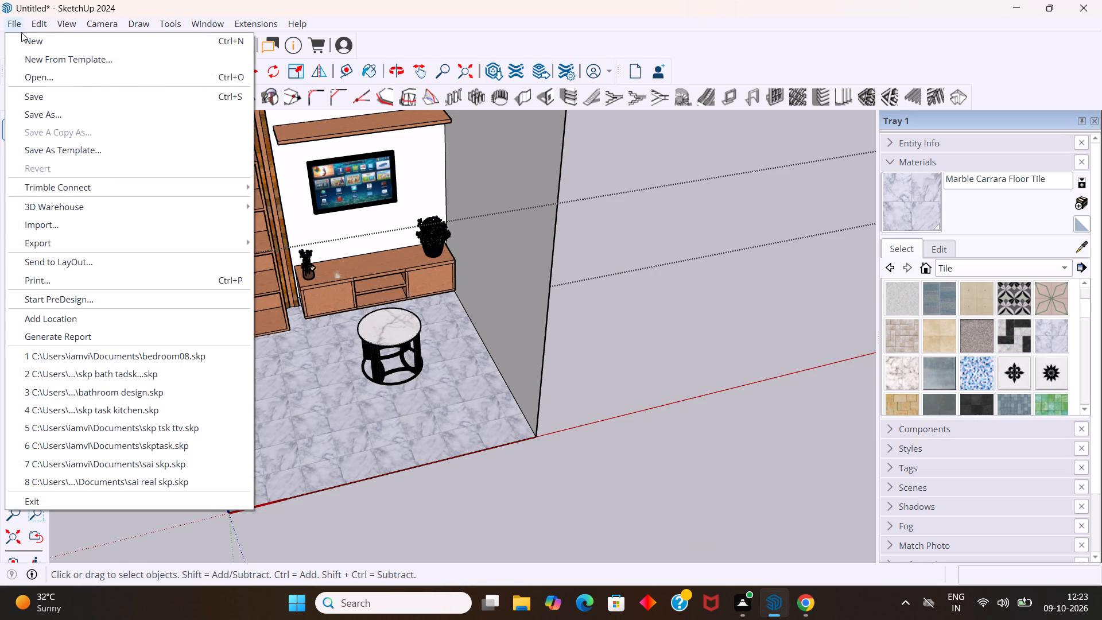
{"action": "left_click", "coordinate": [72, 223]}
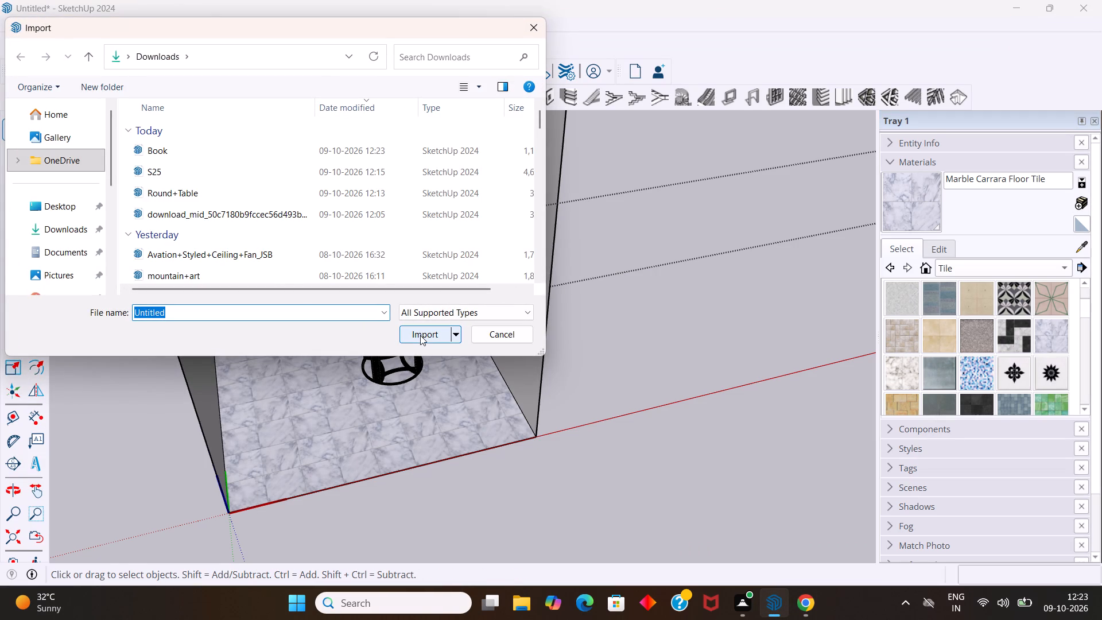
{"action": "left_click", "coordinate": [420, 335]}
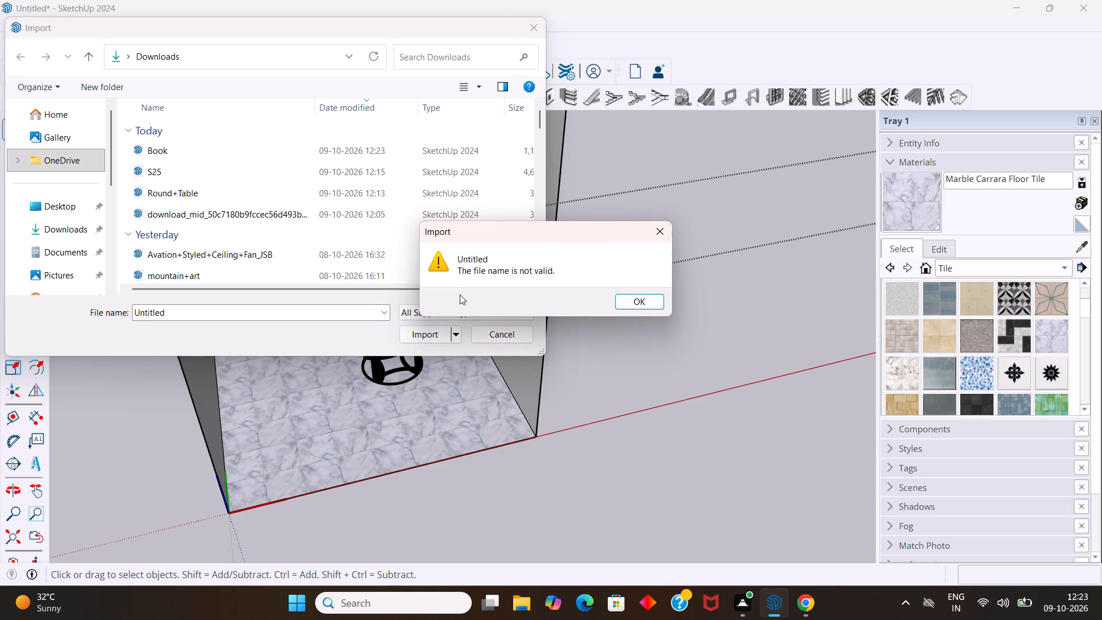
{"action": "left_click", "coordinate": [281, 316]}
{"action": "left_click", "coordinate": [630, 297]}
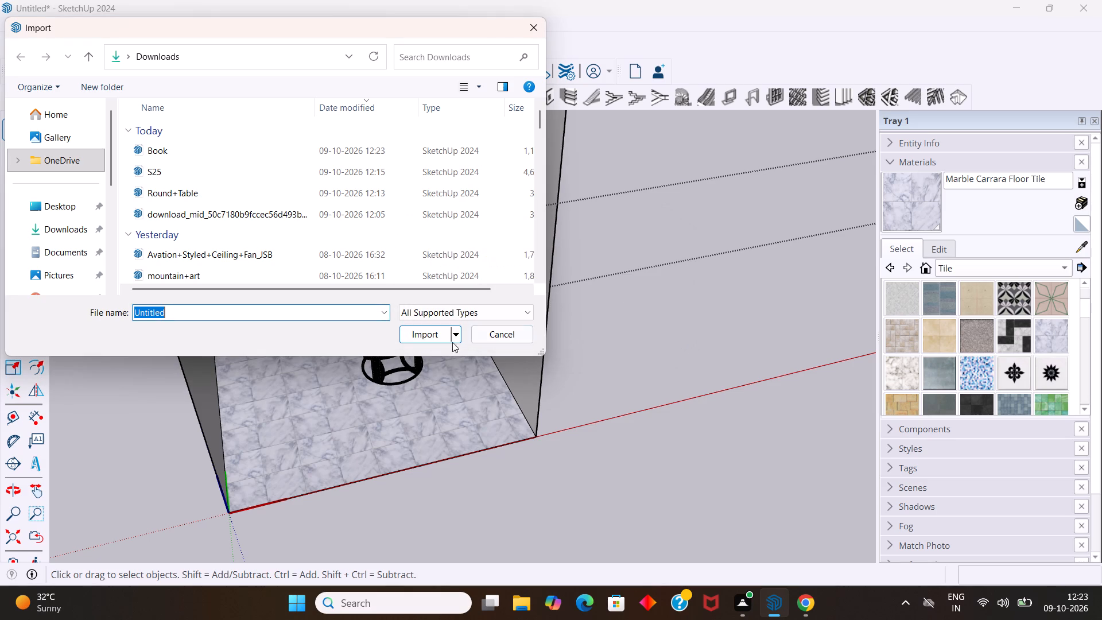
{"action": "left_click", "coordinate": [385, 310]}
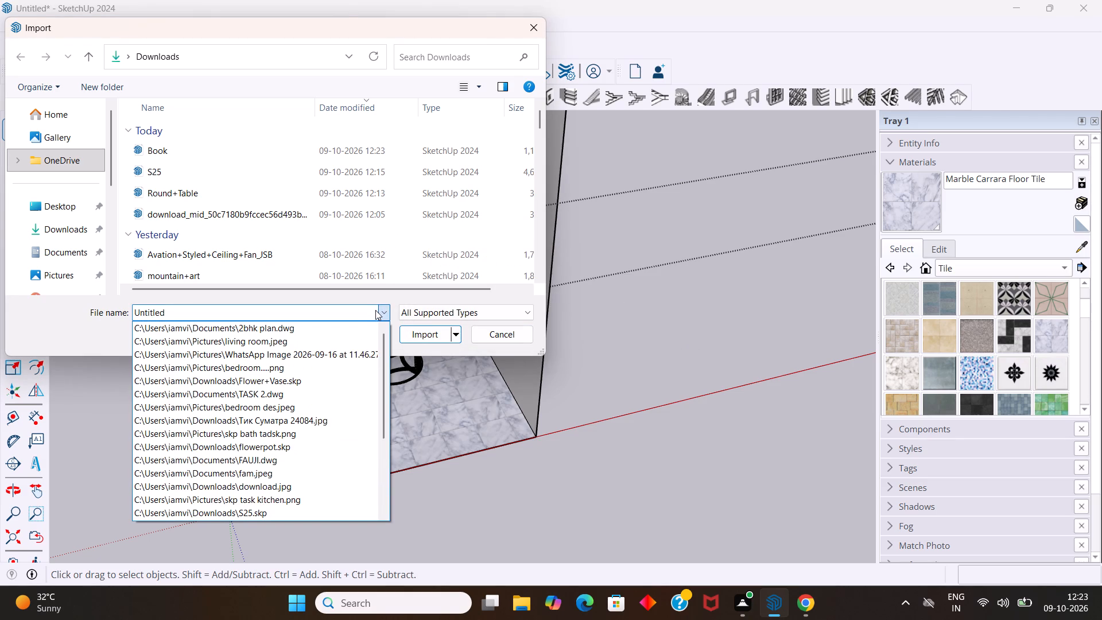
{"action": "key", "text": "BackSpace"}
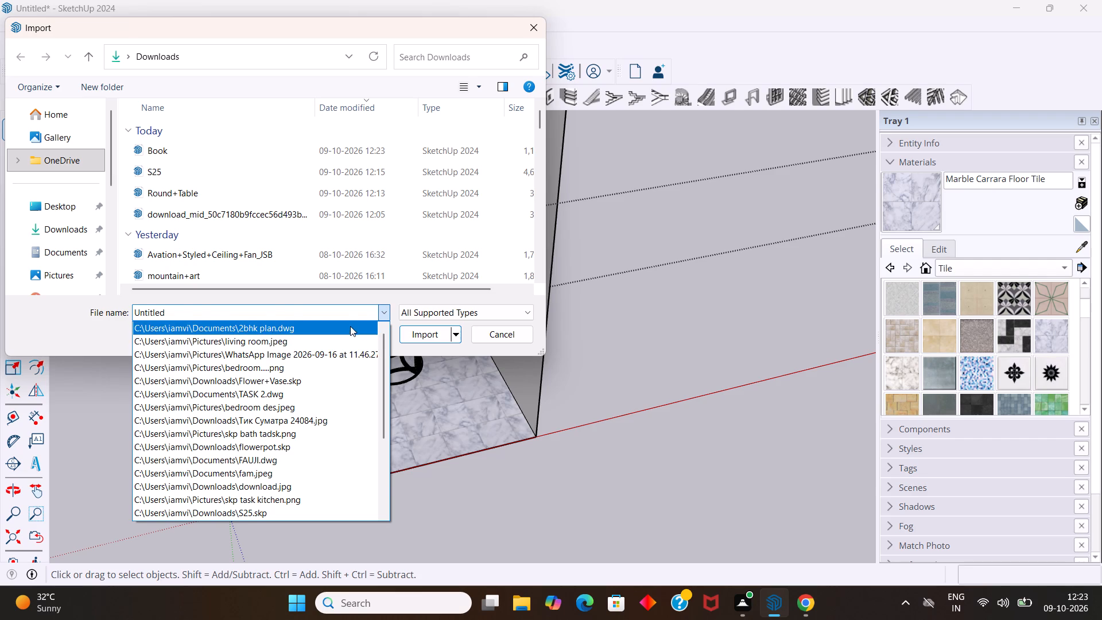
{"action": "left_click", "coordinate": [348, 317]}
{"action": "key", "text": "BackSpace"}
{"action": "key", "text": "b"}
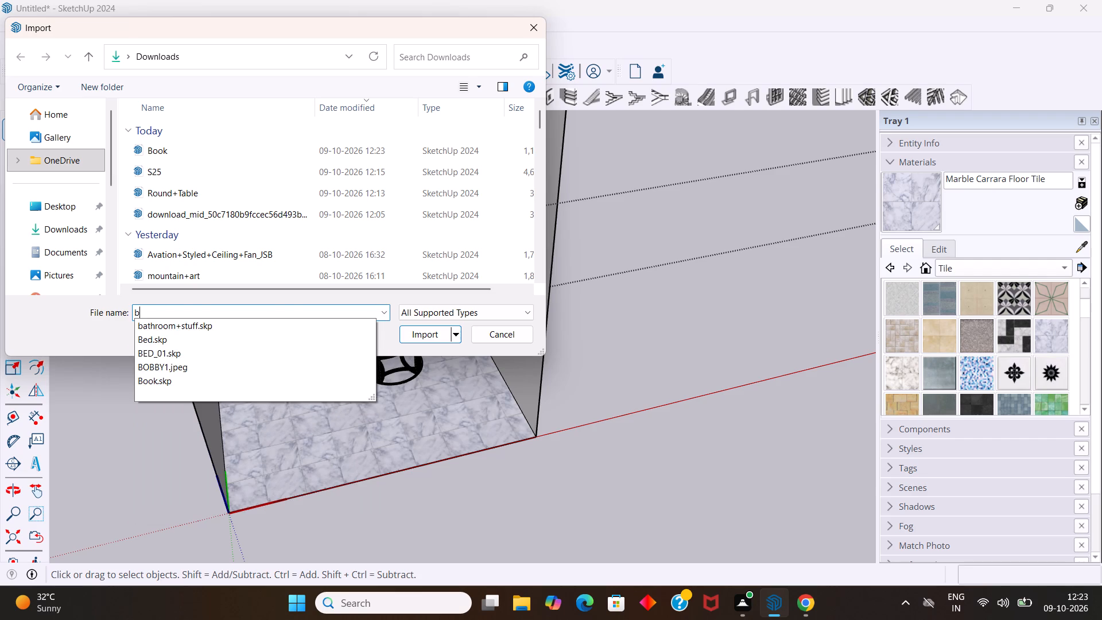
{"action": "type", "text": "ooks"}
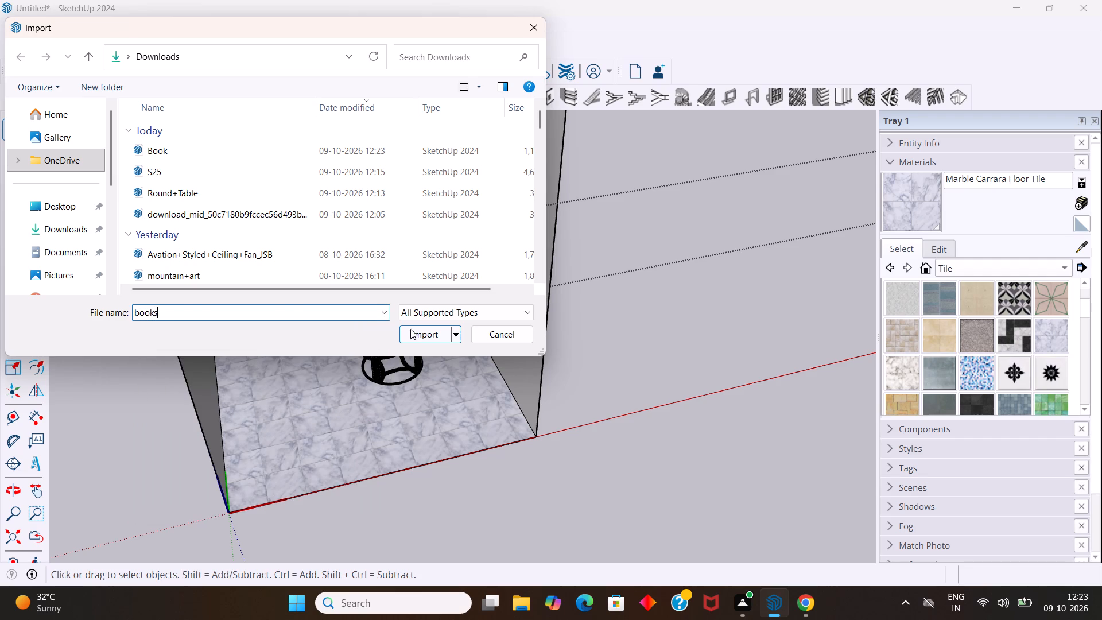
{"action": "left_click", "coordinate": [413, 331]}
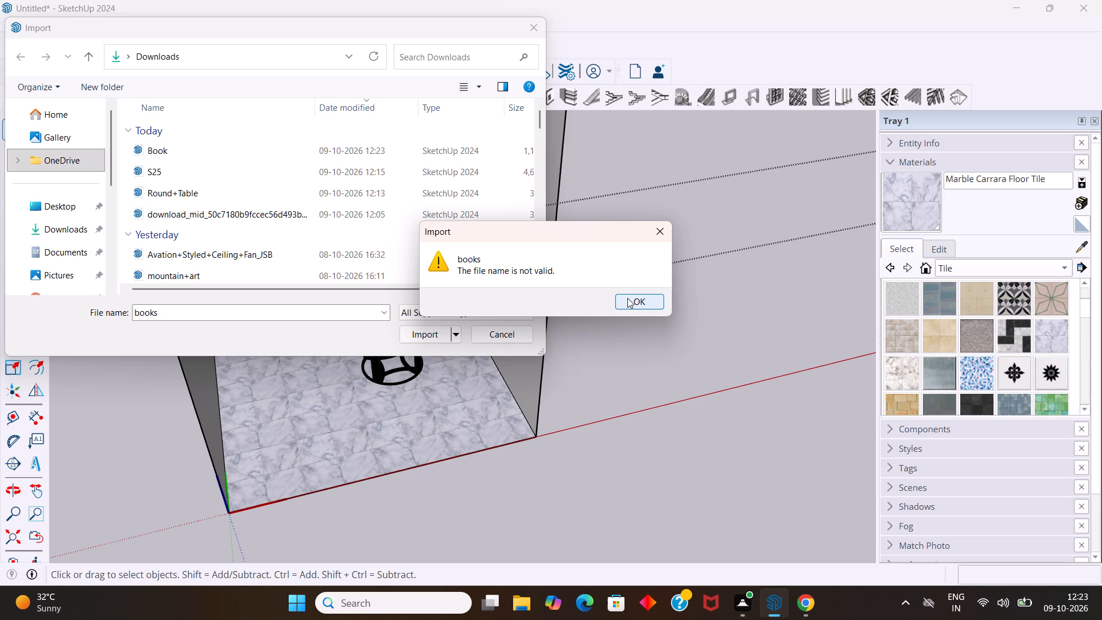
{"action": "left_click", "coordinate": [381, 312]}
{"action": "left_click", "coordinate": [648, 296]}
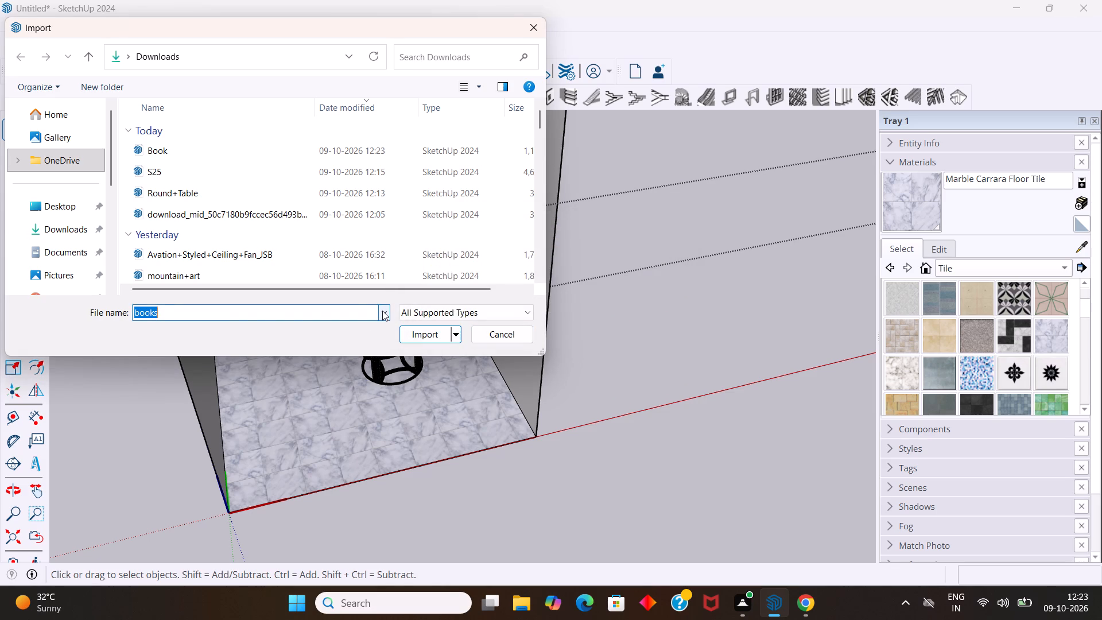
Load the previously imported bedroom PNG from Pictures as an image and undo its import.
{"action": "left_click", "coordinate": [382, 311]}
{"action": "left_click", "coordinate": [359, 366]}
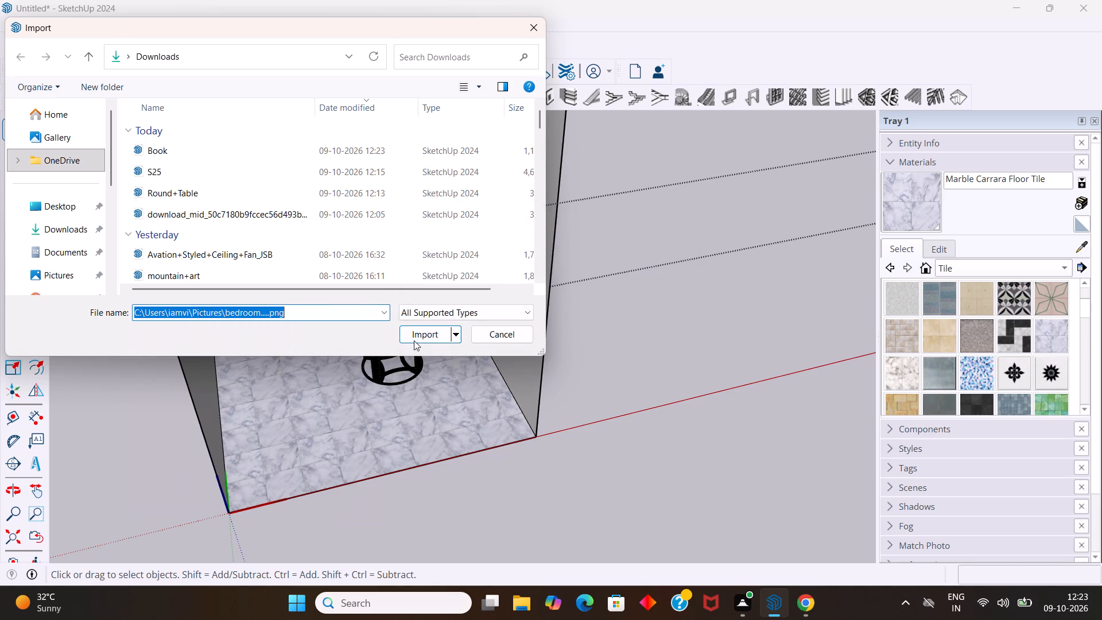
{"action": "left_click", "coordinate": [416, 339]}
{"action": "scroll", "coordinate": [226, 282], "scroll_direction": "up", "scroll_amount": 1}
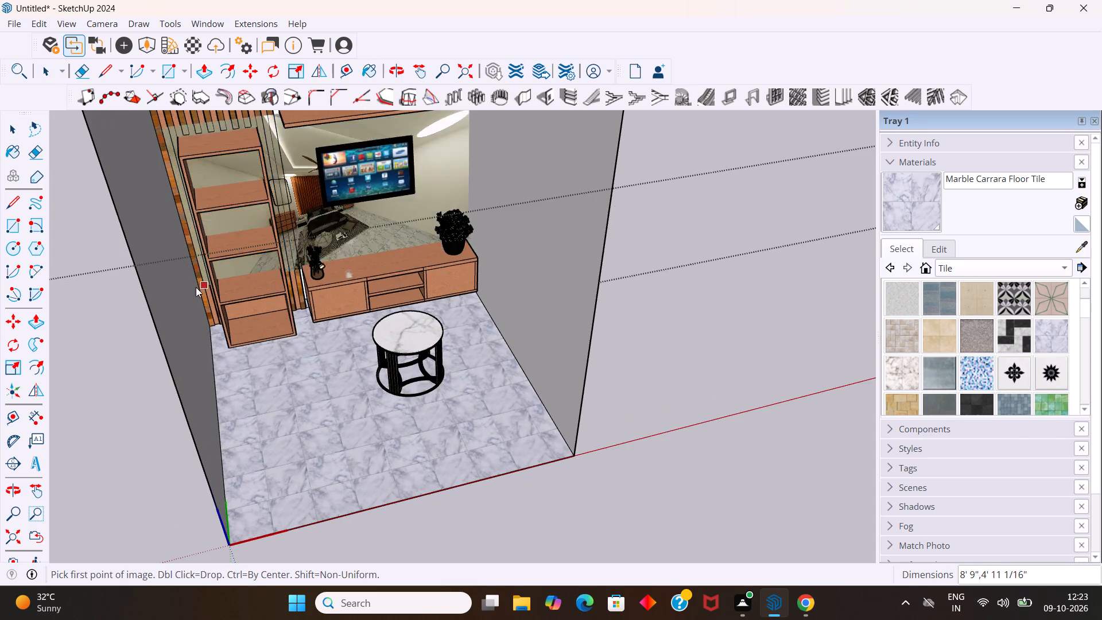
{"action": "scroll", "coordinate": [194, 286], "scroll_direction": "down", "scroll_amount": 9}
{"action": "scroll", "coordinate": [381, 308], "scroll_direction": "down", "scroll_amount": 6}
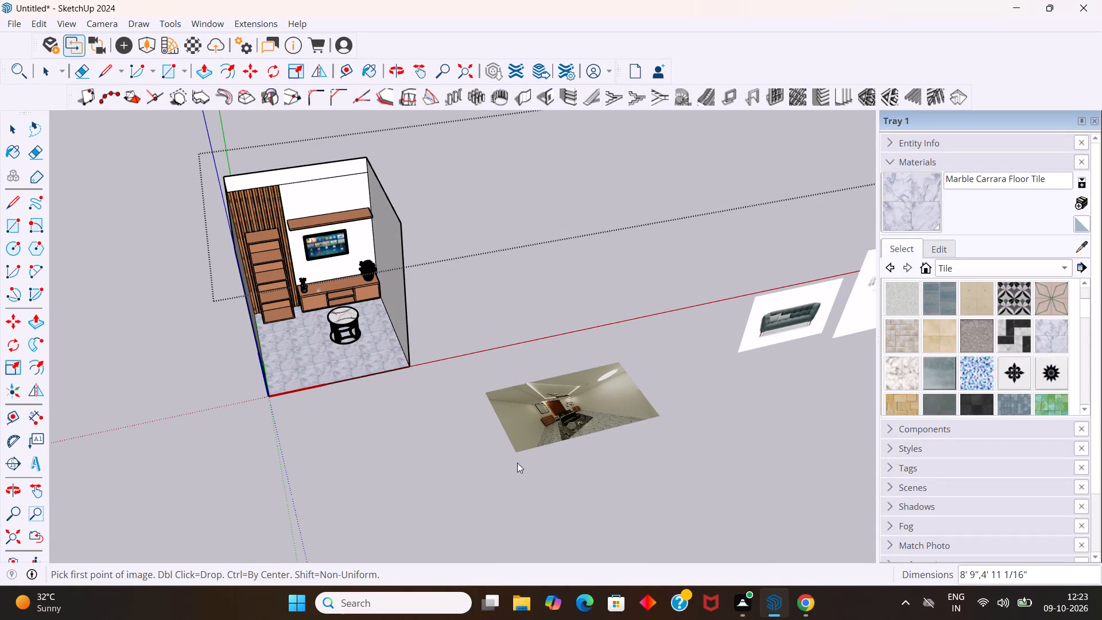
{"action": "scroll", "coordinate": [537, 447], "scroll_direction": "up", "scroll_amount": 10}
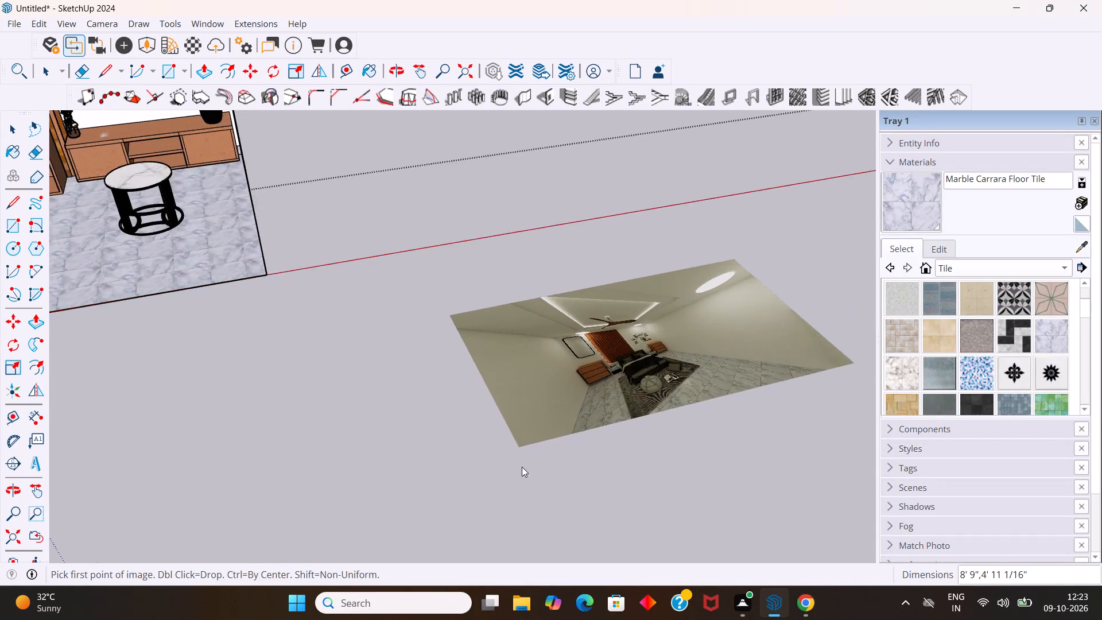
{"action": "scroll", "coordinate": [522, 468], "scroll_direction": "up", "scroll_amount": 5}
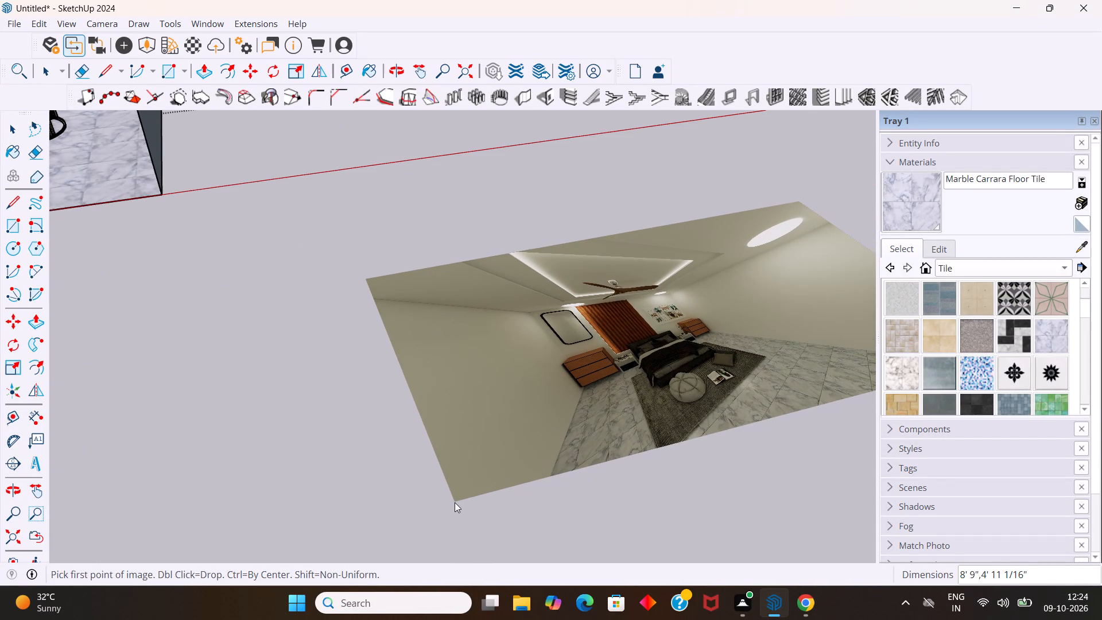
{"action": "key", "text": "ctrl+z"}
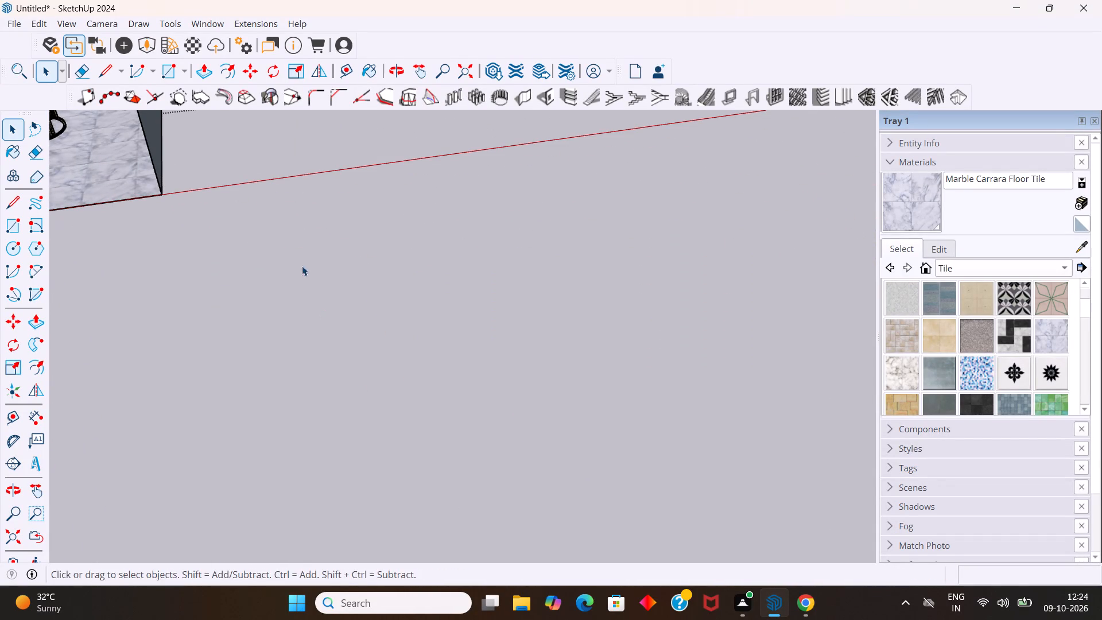
Import the Book model from the Downloads folder and place it on the open ground outside the room.
{"action": "left_click", "coordinate": [10, 18]}
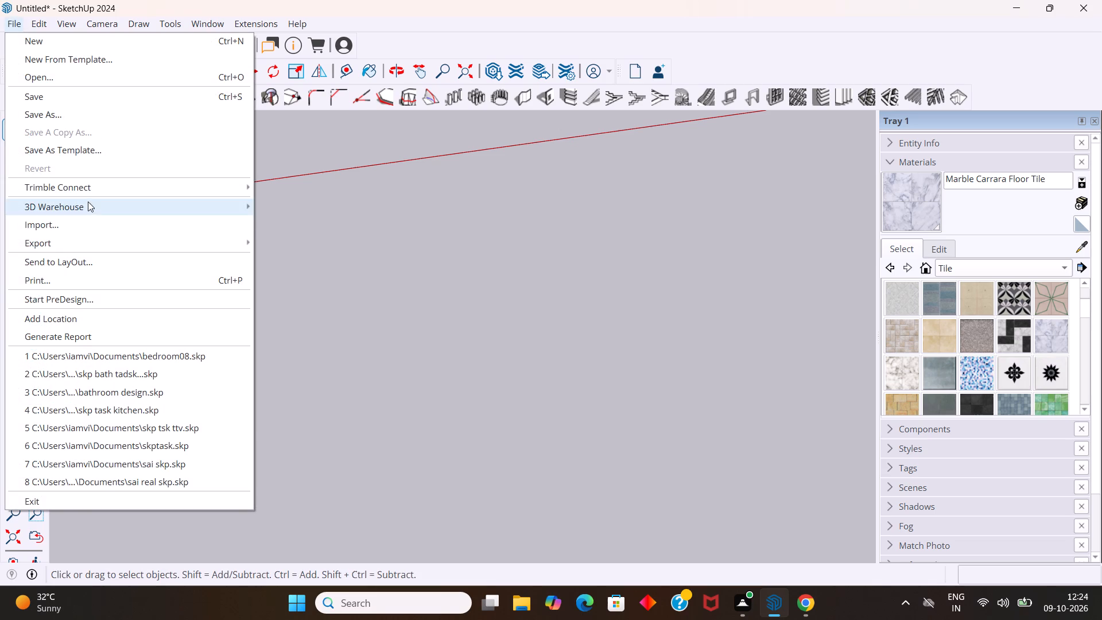
{"action": "left_click", "coordinate": [75, 221]}
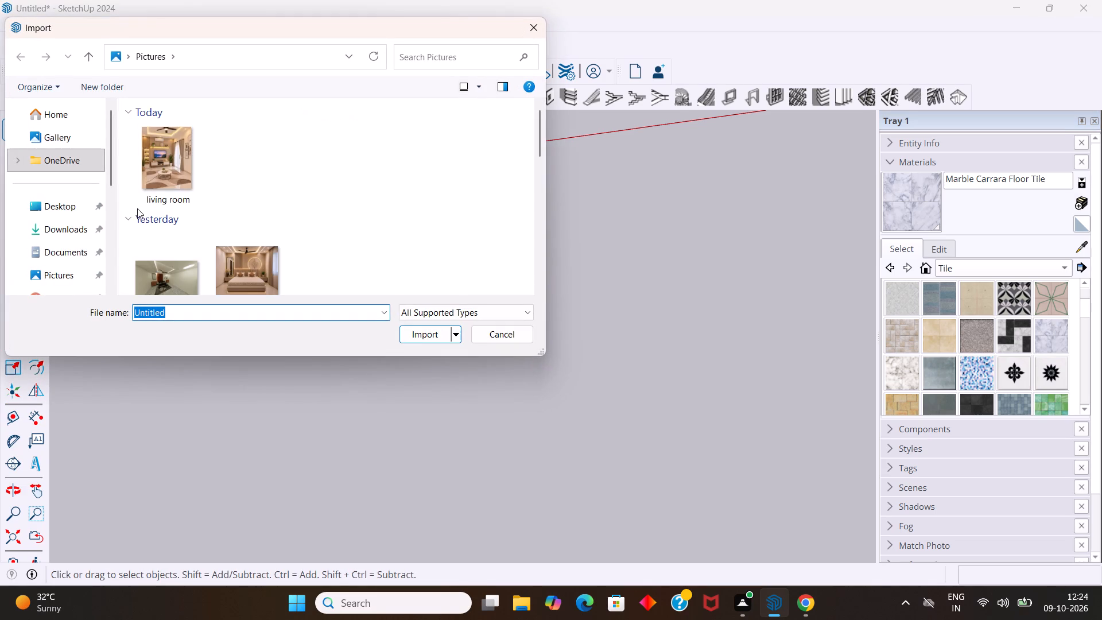
{"action": "left_click", "coordinate": [64, 235]}
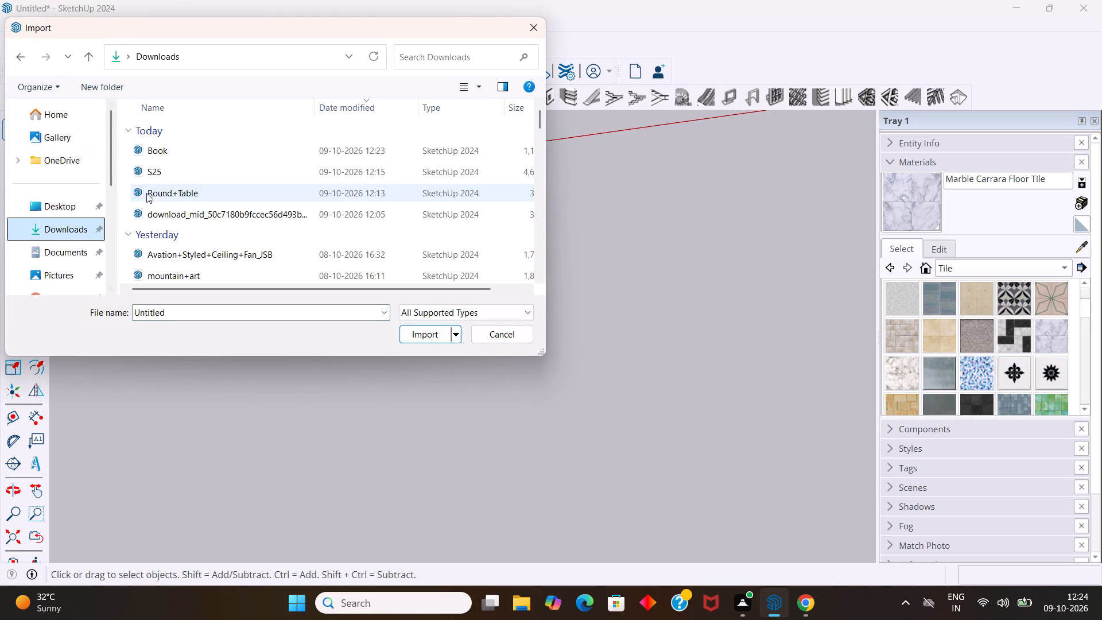
{"action": "left_click", "coordinate": [196, 154]}
{"action": "left_click", "coordinate": [427, 338]}
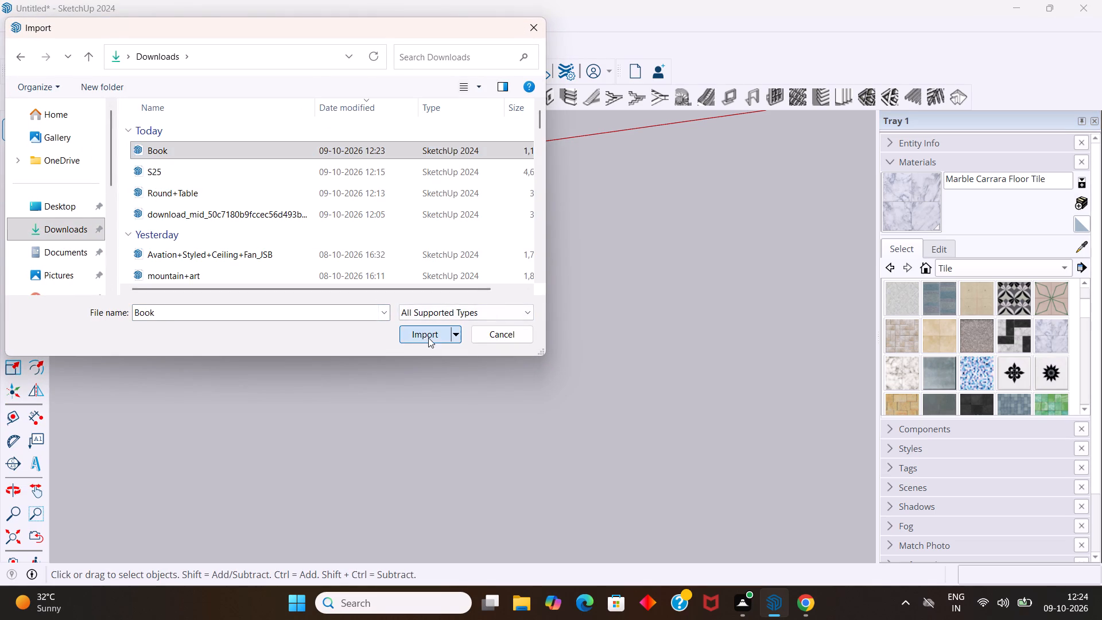
{"action": "left_click", "coordinate": [277, 338]}
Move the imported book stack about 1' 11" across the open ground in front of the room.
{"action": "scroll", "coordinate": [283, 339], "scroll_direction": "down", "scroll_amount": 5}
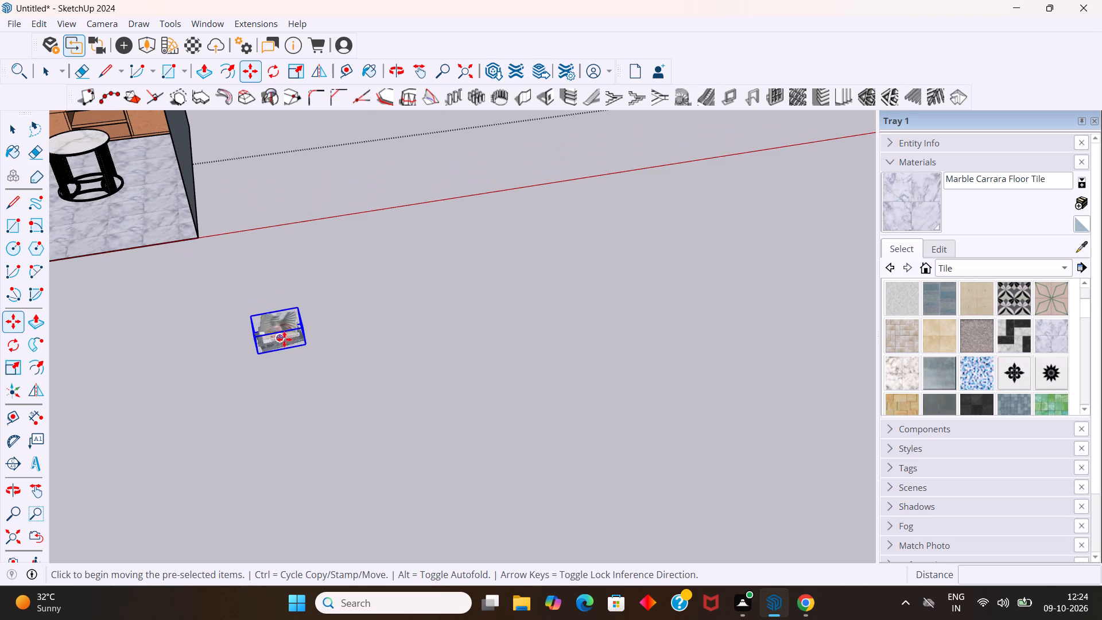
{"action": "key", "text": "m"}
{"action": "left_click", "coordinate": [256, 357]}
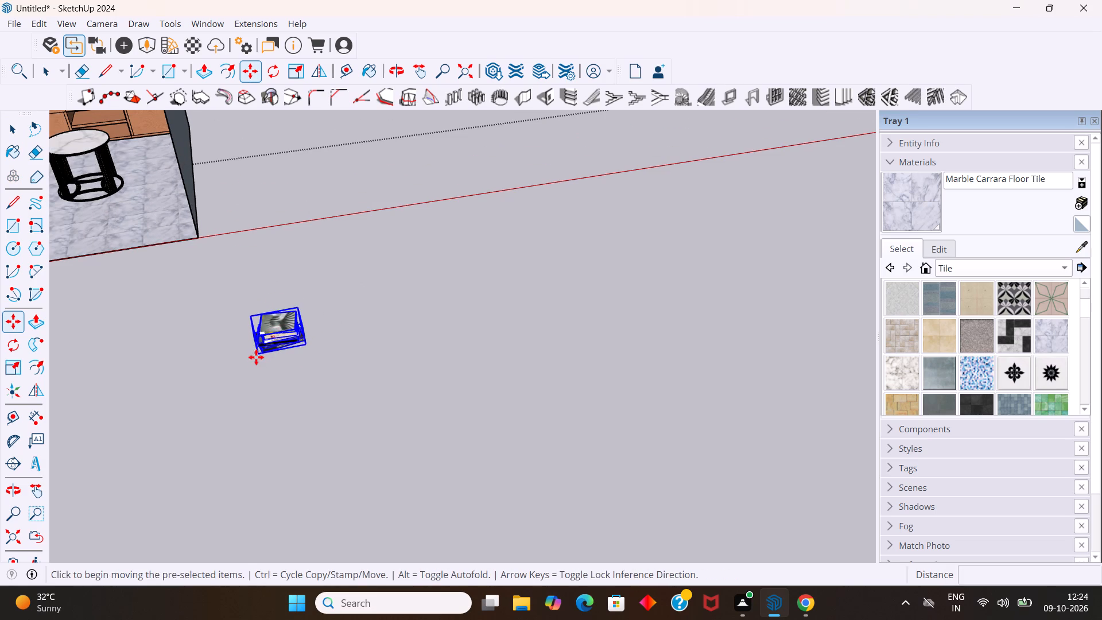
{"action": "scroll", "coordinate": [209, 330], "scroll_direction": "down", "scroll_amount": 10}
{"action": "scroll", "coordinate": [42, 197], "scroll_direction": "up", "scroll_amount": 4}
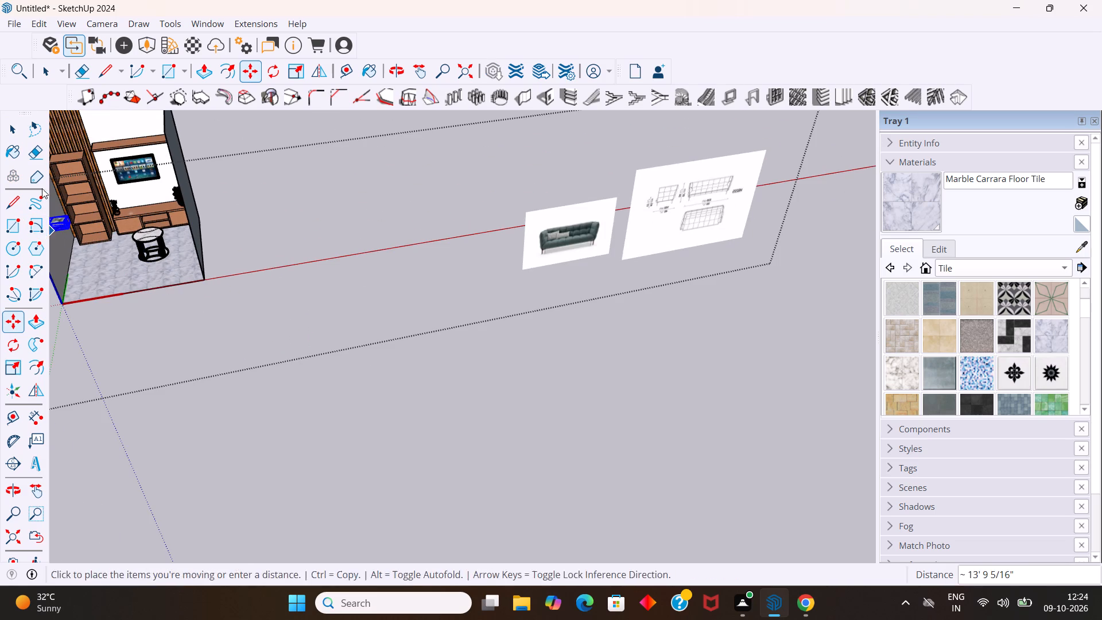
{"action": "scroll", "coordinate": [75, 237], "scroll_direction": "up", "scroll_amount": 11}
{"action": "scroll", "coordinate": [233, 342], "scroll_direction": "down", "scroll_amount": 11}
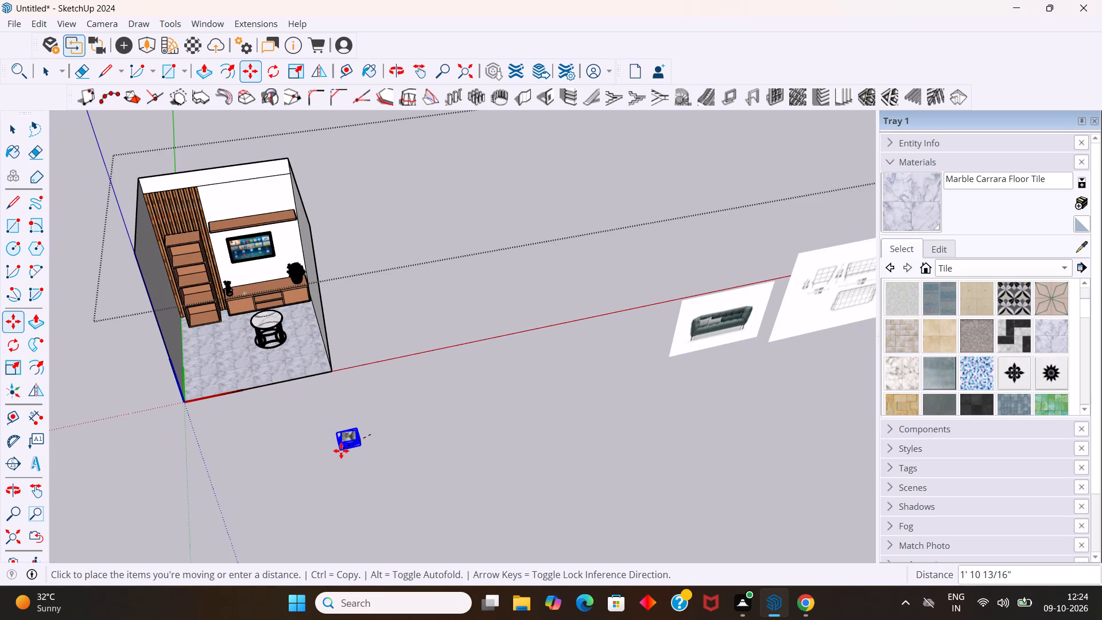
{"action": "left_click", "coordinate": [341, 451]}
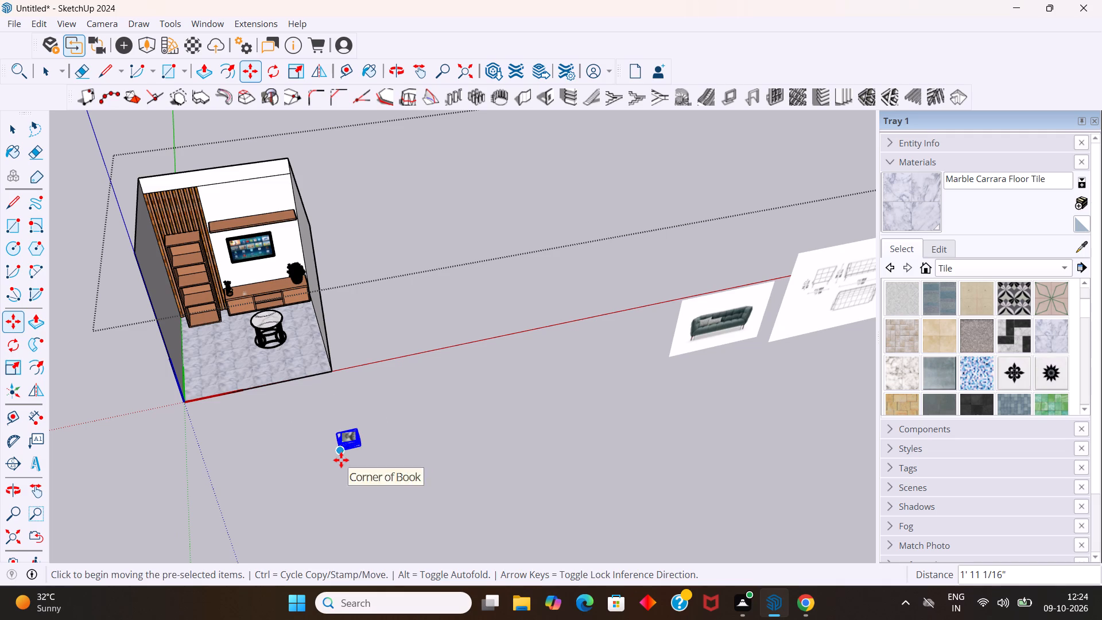
Rotate the book stack 180 degrees in the horizontal plane about a point near it.
{"action": "key", "text": "q"}
{"action": "left_click", "coordinate": [408, 509]}
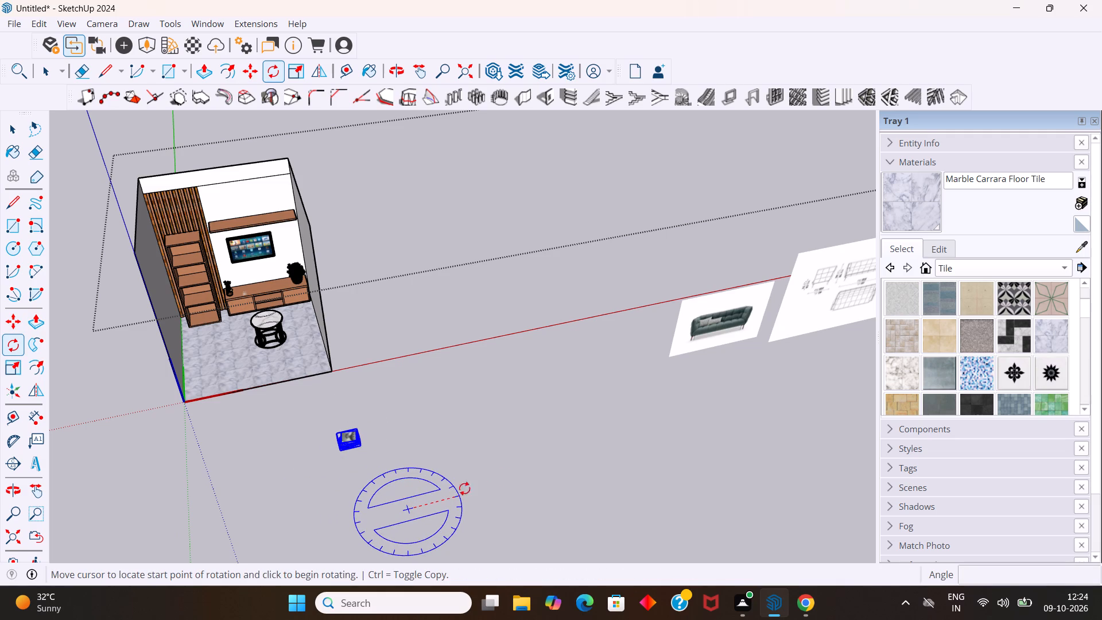
{"action": "left_click", "coordinate": [510, 476]}
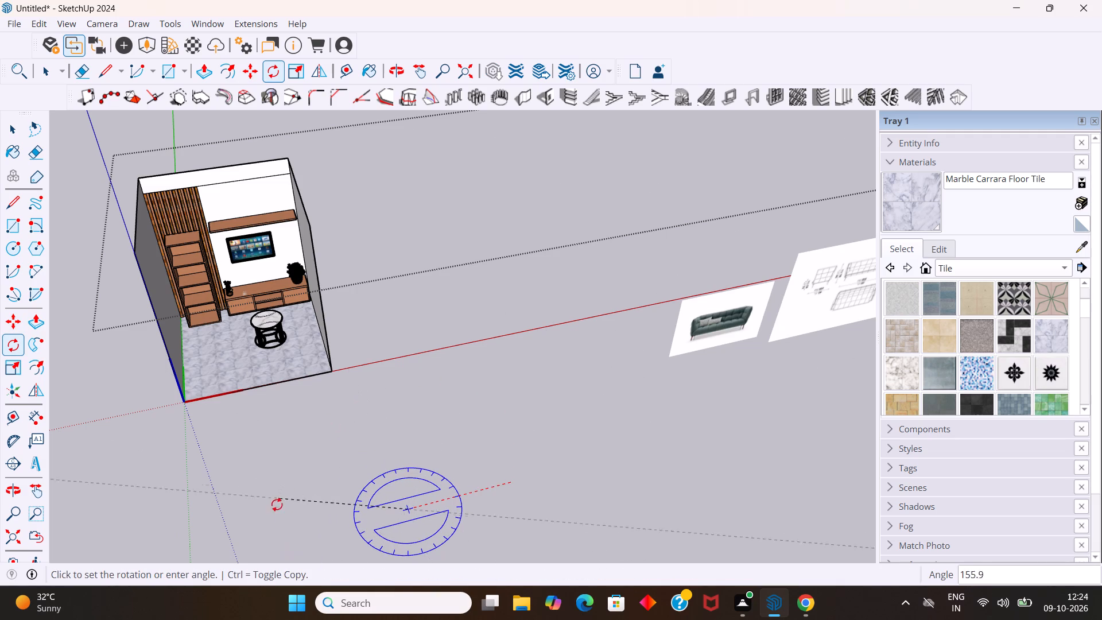
{"action": "left_click", "coordinate": [285, 541]}
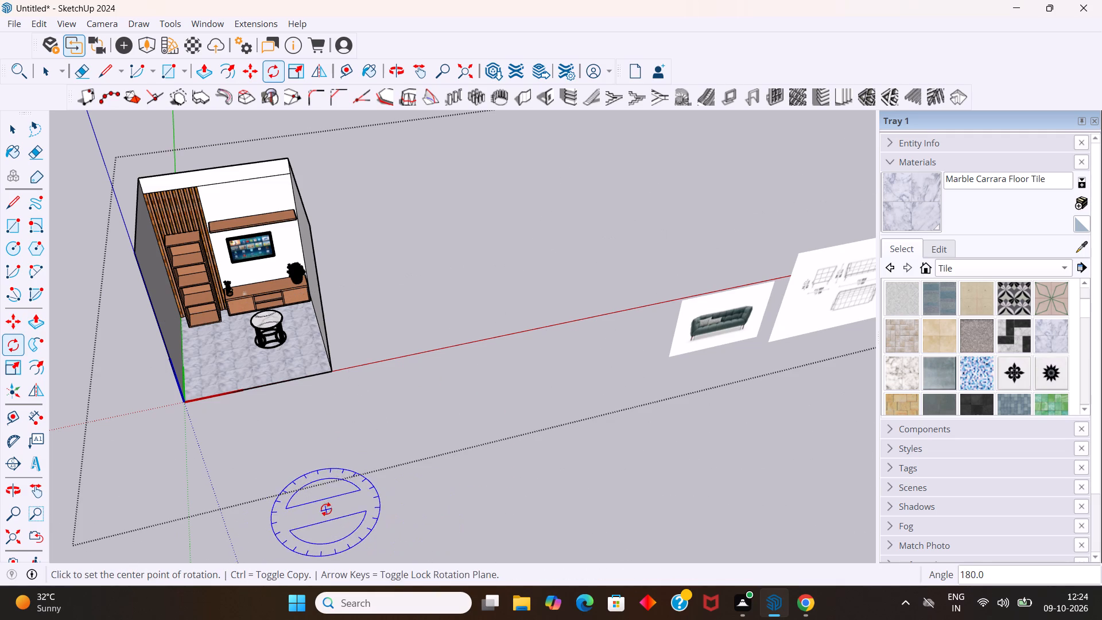
{"action": "key", "text": "space"}
Move the book stack from outside the room onto the floor of the tall shelf unit's lowest compartment.
{"action": "scroll", "coordinate": [333, 503], "scroll_direction": "down", "scroll_amount": 10}
{"action": "left_click", "coordinate": [398, 527]}
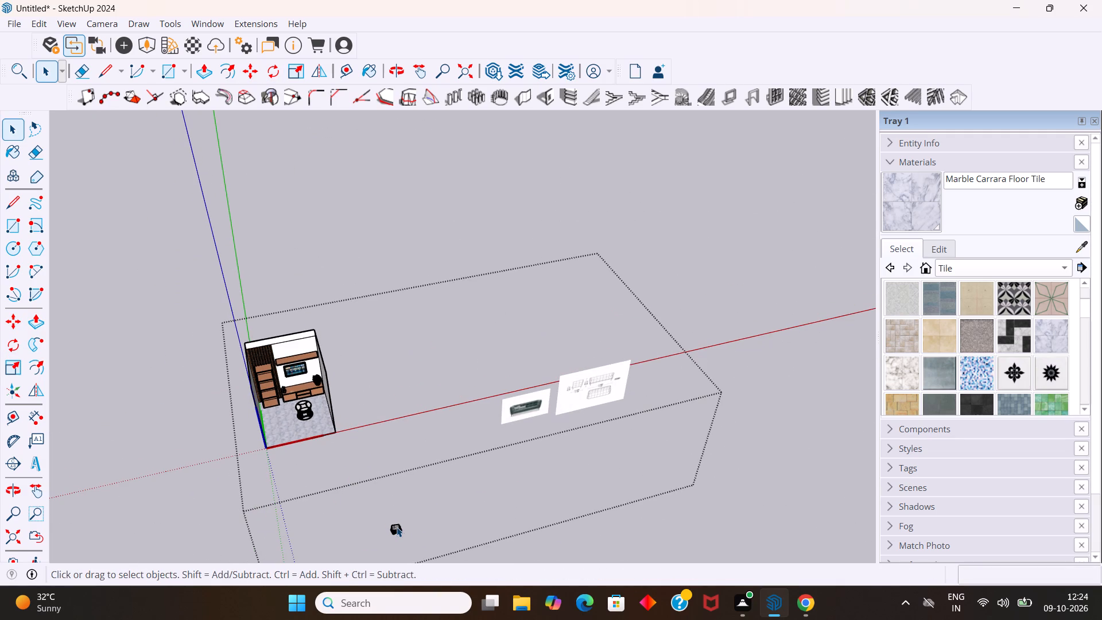
{"action": "left_click", "coordinate": [397, 527]}
{"action": "key", "text": "m"}
{"action": "left_click", "coordinate": [395, 536]}
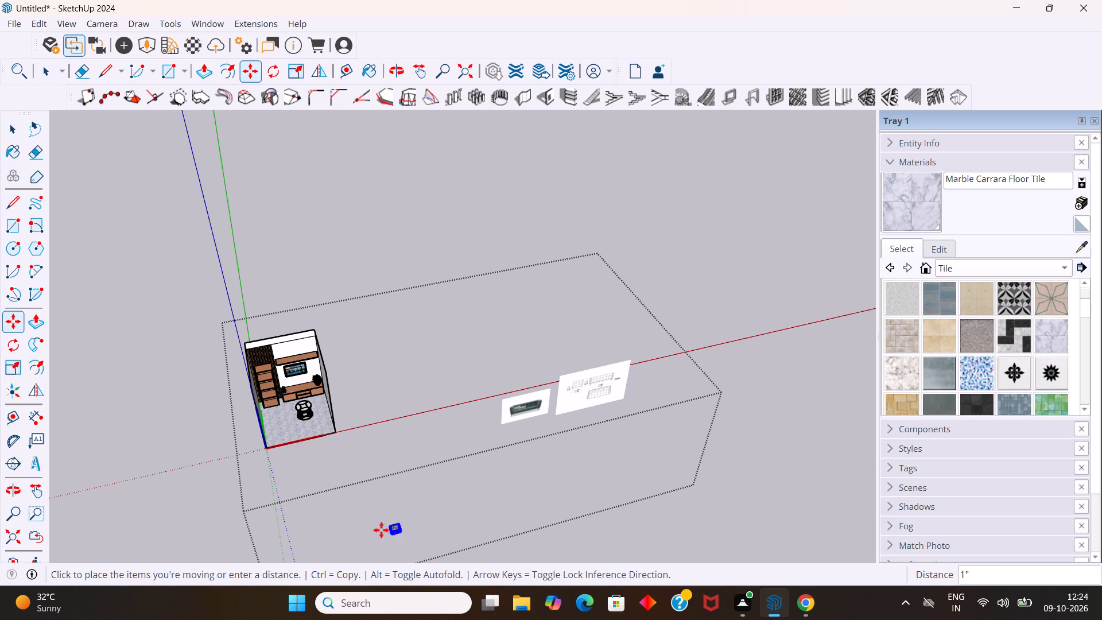
{"action": "scroll", "coordinate": [317, 424], "scroll_direction": "up", "scroll_amount": 19}
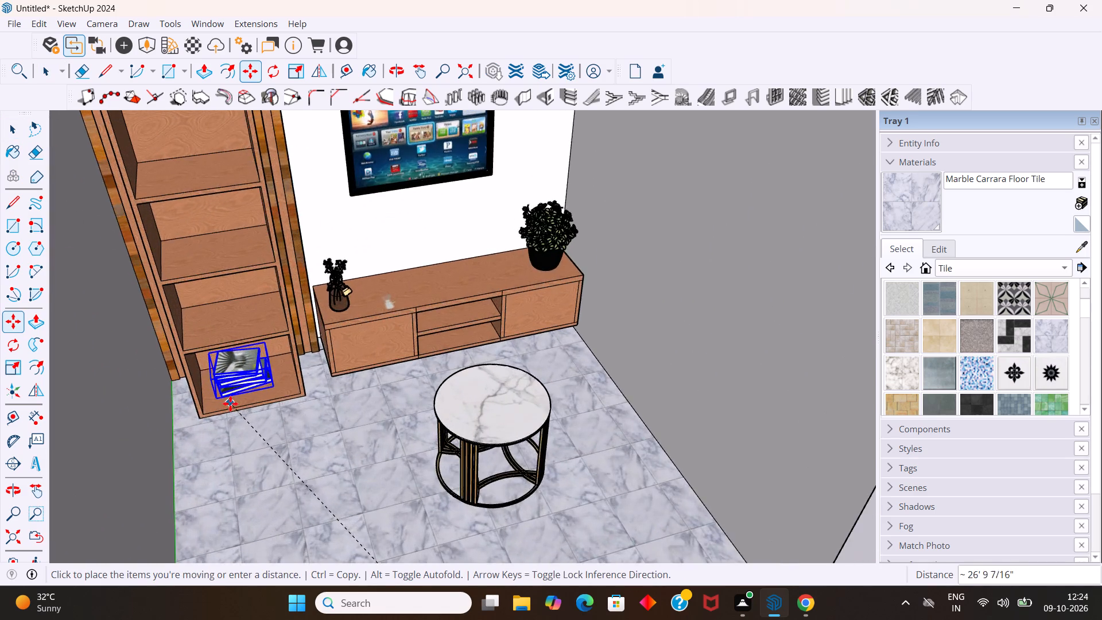
{"action": "scroll", "coordinate": [230, 404], "scroll_direction": "up", "scroll_amount": 10}
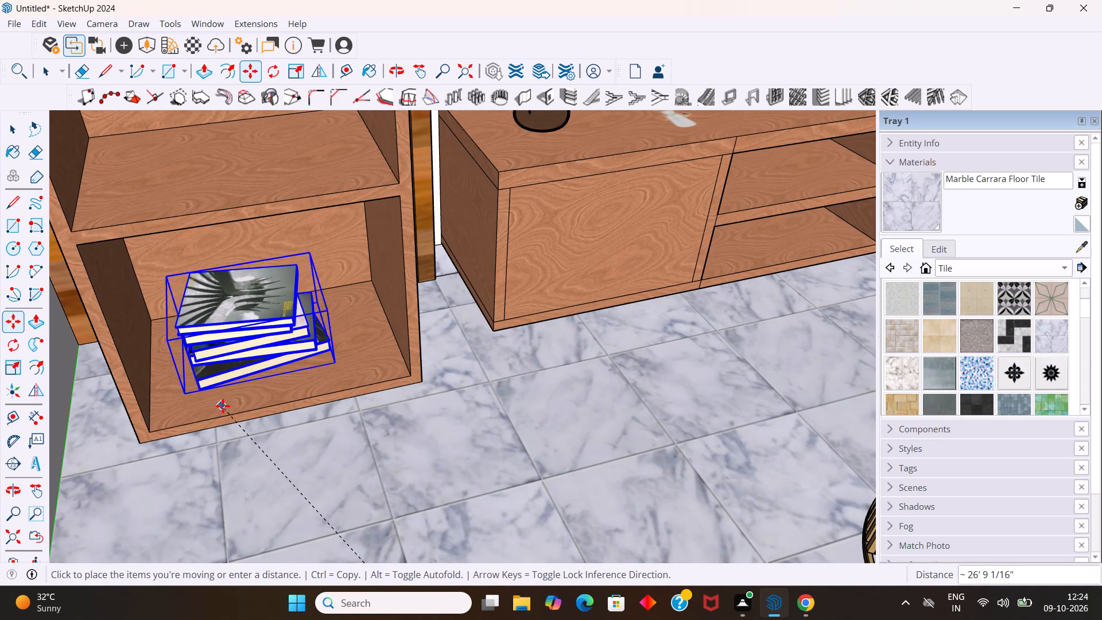
{"action": "left_click", "coordinate": [225, 409]}
Scale the book stack in the tall shelf unit's lowest compartment uniformly by a factor of about 1.13.
{"action": "key", "text": "s"}
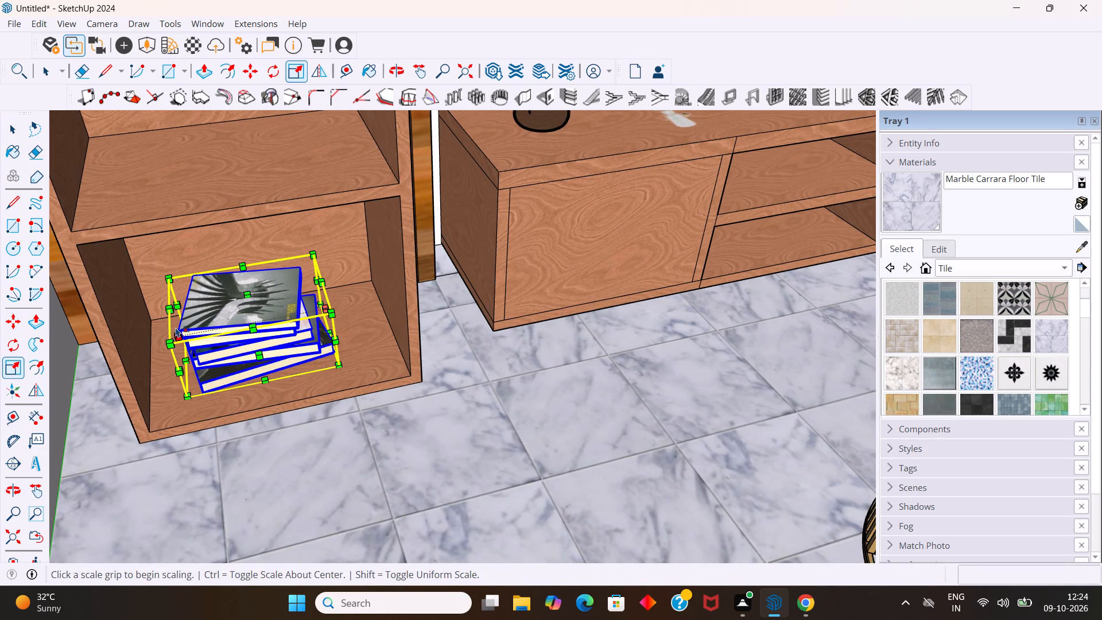
{"action": "left_click_drag", "start_coordinate": [165, 350], "coordinate": [152, 327]}
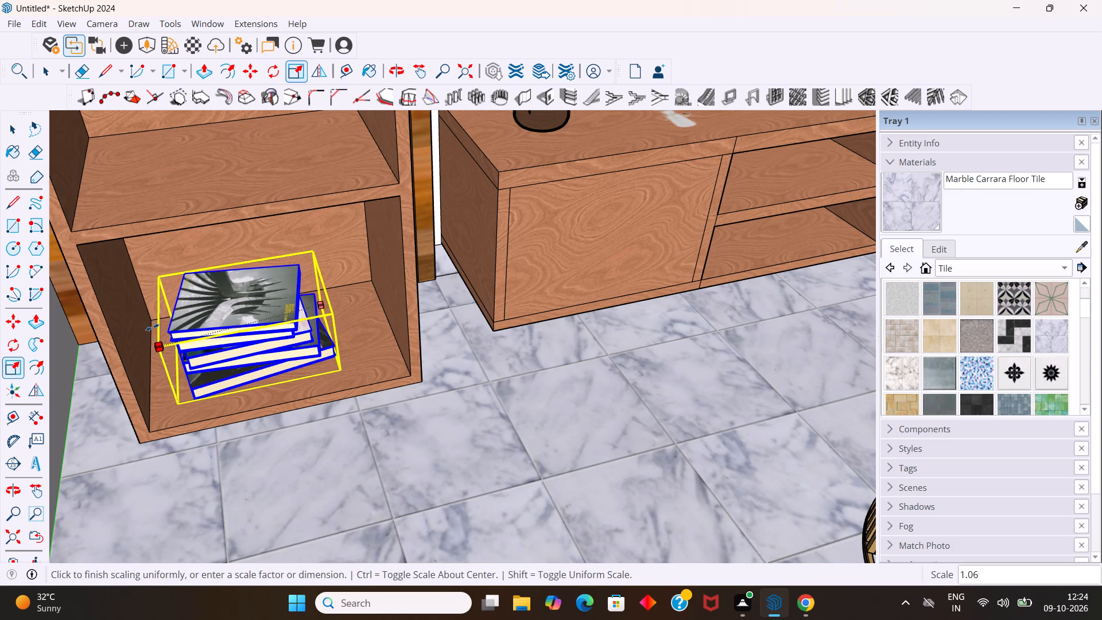
{"action": "left_click_drag", "start_coordinate": [152, 327], "coordinate": [134, 309]}
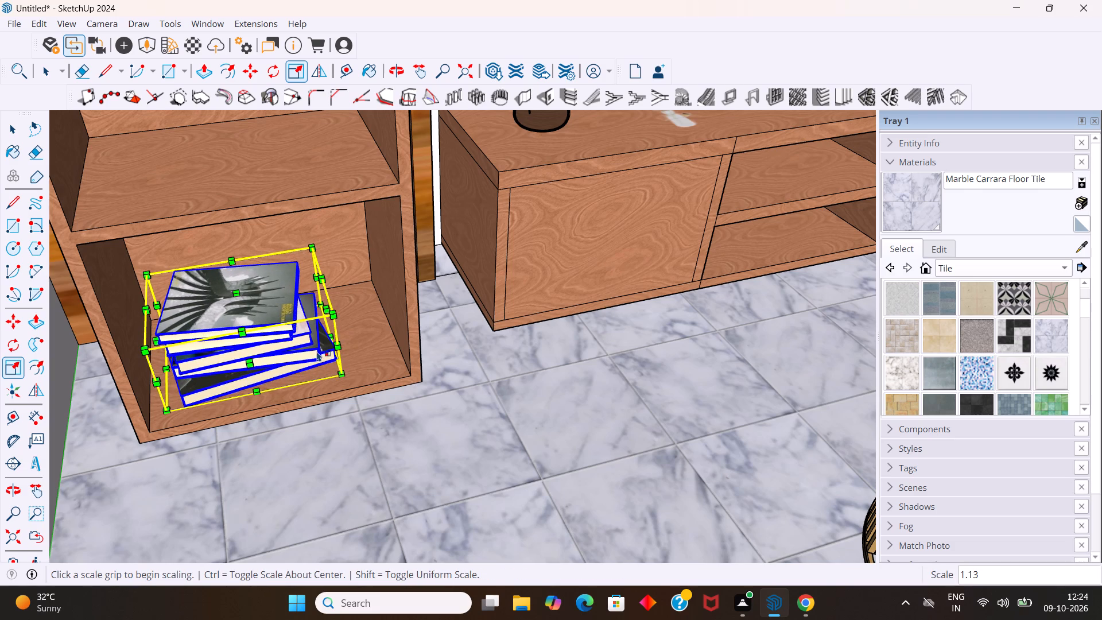
Move the book stack up about 3' 1" onto the tall shelf unit's third compartment from the bottom, then deselect it.
{"action": "key", "text": "m"}
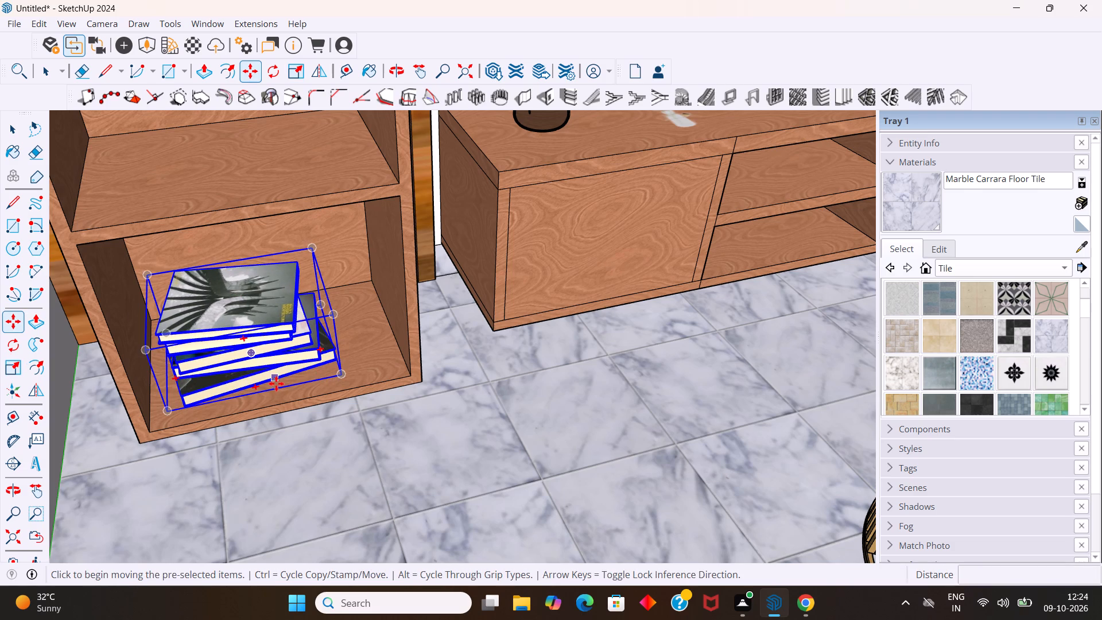
{"action": "left_click_drag", "start_coordinate": [263, 391], "coordinate": [283, 389]}
{"action": "left_click", "coordinate": [283, 389]}
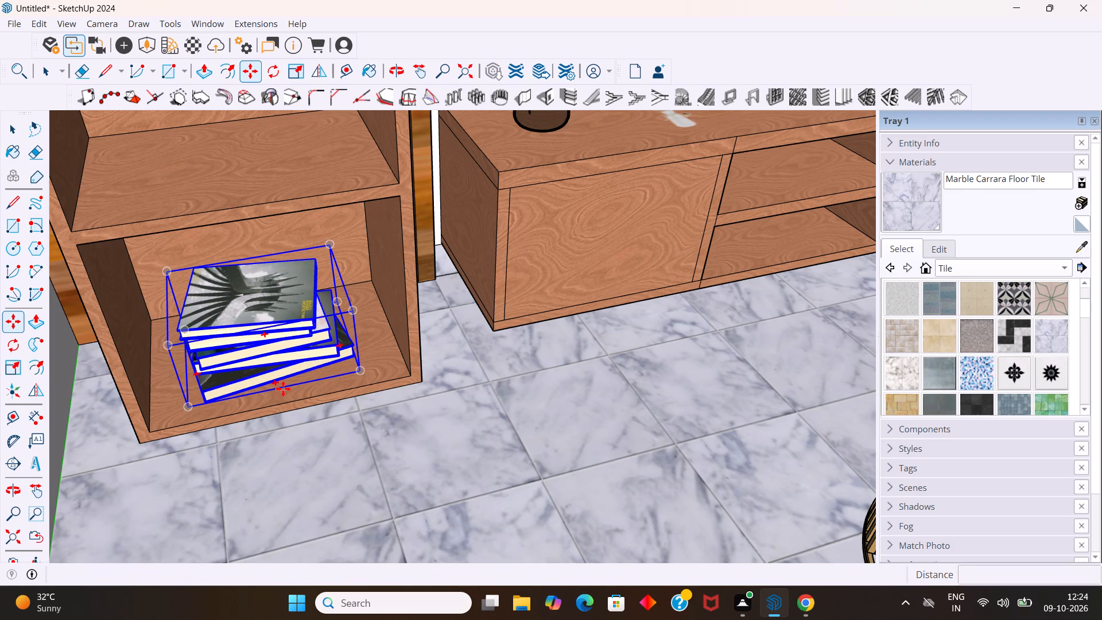
{"action": "scroll", "coordinate": [288, 369], "scroll_direction": "down", "scroll_amount": 10}
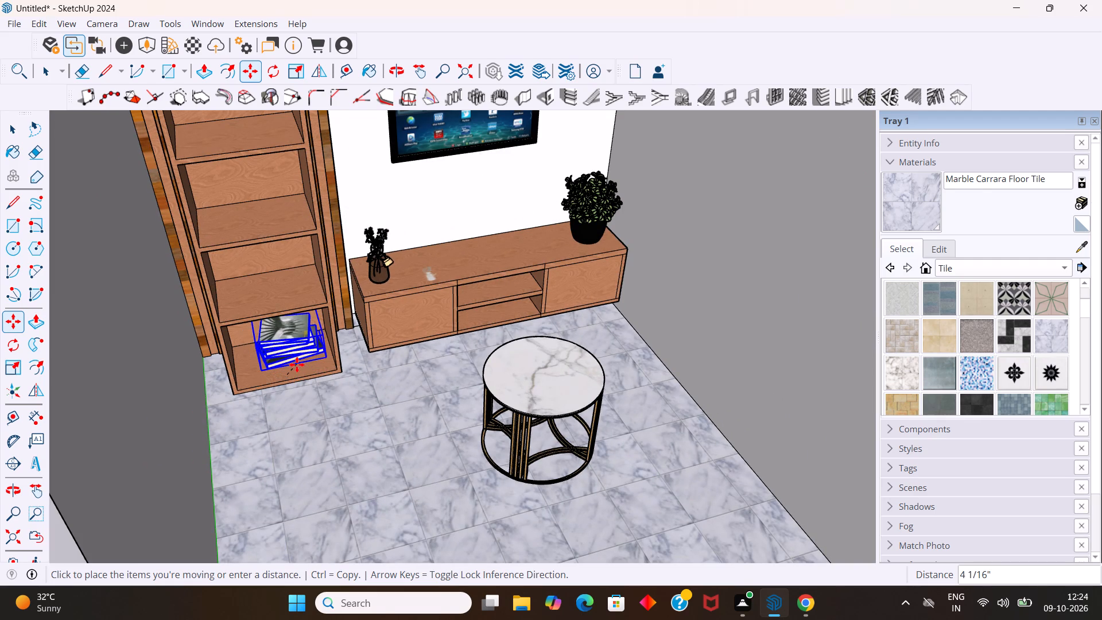
{"action": "middle_click_drag", "start_coordinate": [439, 370], "coordinate": [359, 270]}
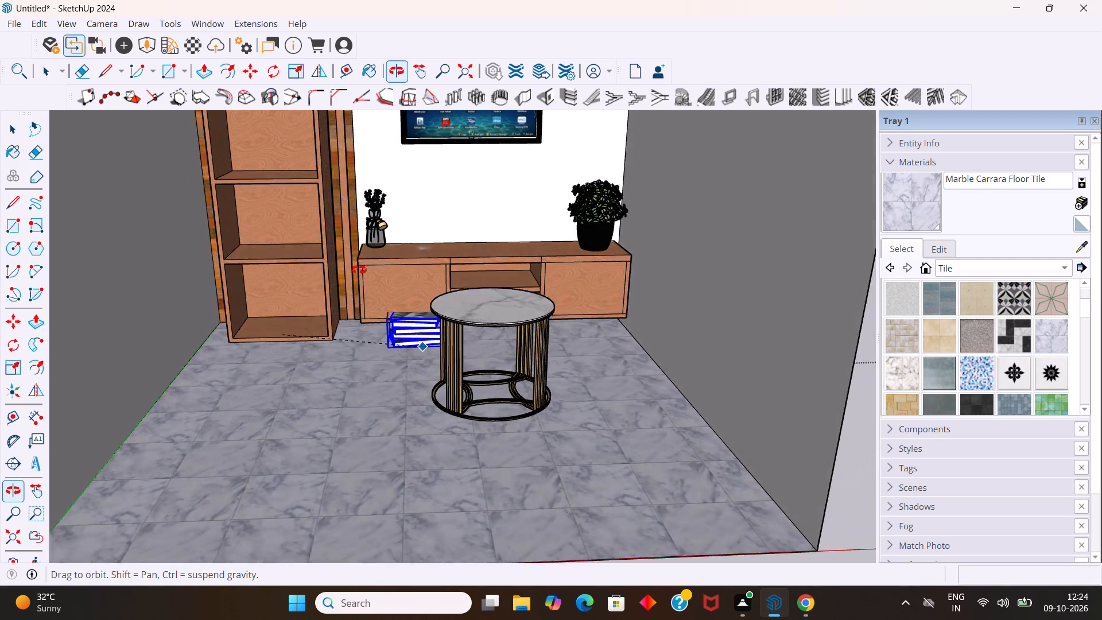
{"action": "middle_click_drag", "start_coordinate": [359, 270], "coordinate": [421, 305]}
{"action": "scroll", "coordinate": [390, 299], "scroll_direction": "down", "scroll_amount": 7}
{"action": "scroll", "coordinate": [286, 18], "scroll_direction": "up", "scroll_amount": 3}
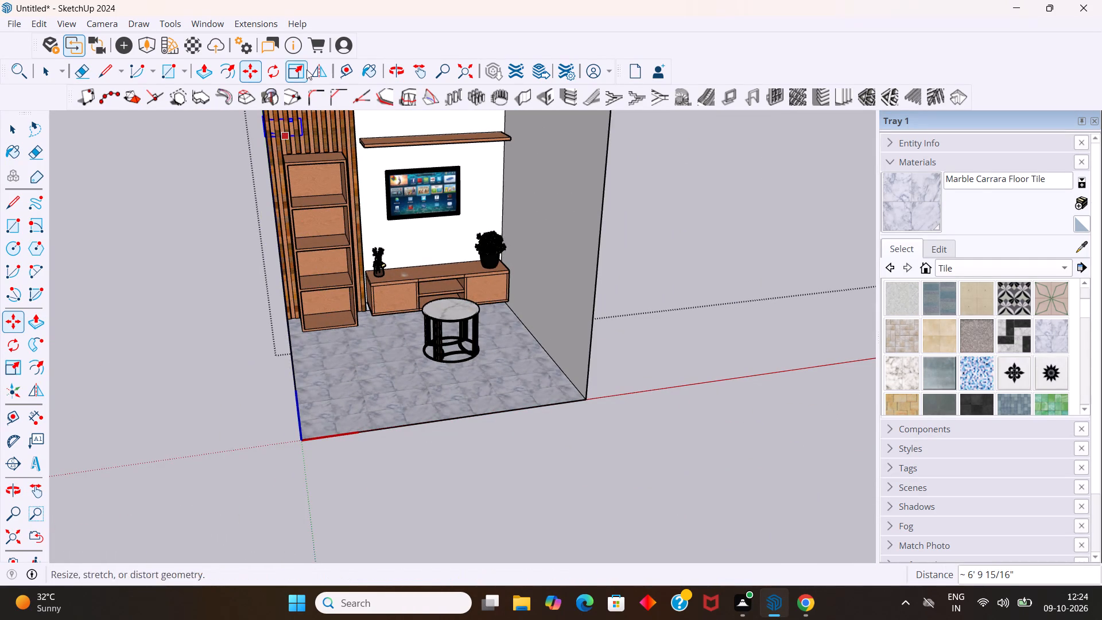
{"action": "scroll", "coordinate": [306, 69], "scroll_direction": "up", "scroll_amount": 1}
{"action": "scroll", "coordinate": [347, 180], "scroll_direction": "up", "scroll_amount": 4}
{"action": "scroll", "coordinate": [332, 232], "scroll_direction": "up", "scroll_amount": 8}
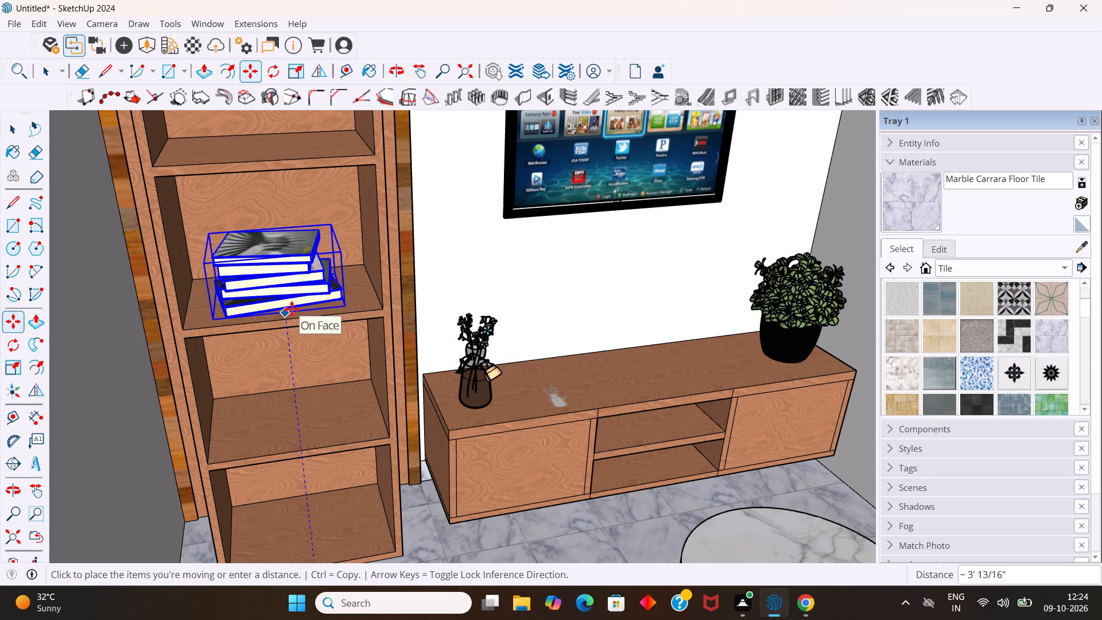
{"action": "middle_click_drag", "start_coordinate": [292, 309], "coordinate": [309, 358]}
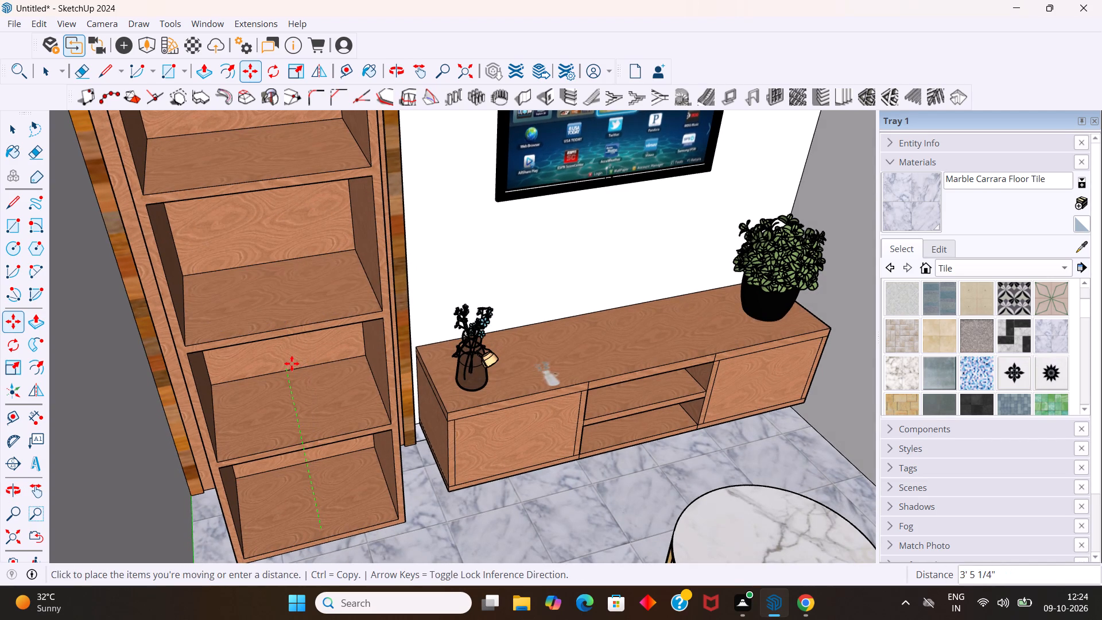
{"action": "scroll", "coordinate": [292, 323], "scroll_direction": "up", "scroll_amount": 2}
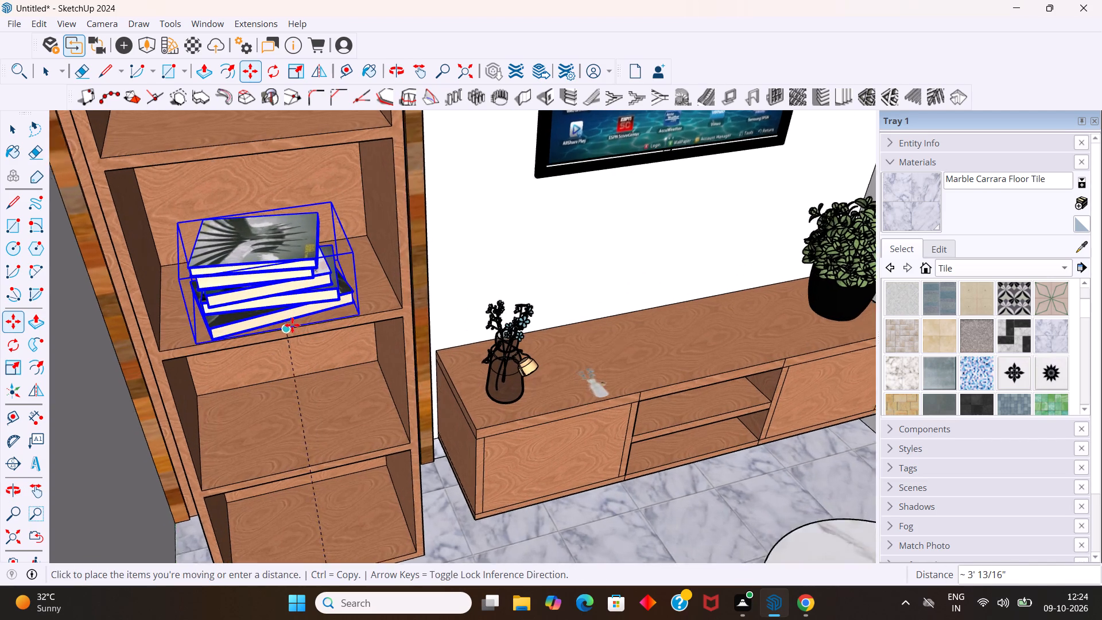
{"action": "scroll", "coordinate": [292, 325], "scroll_direction": "up", "scroll_amount": 2}
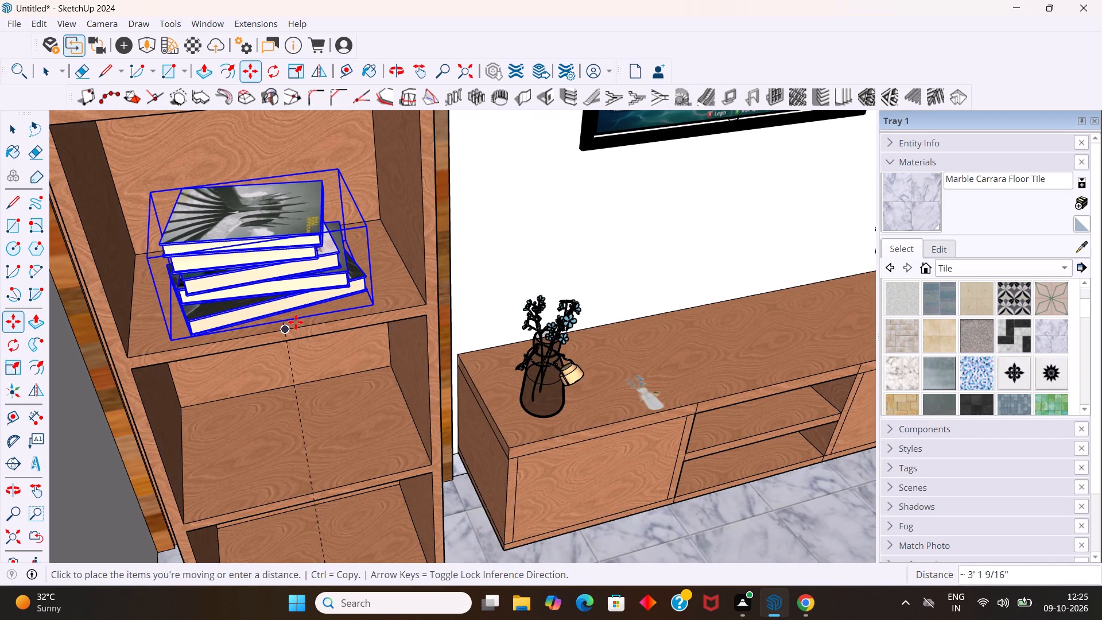
{"action": "middle_click_drag", "start_coordinate": [296, 322], "coordinate": [301, 375]}
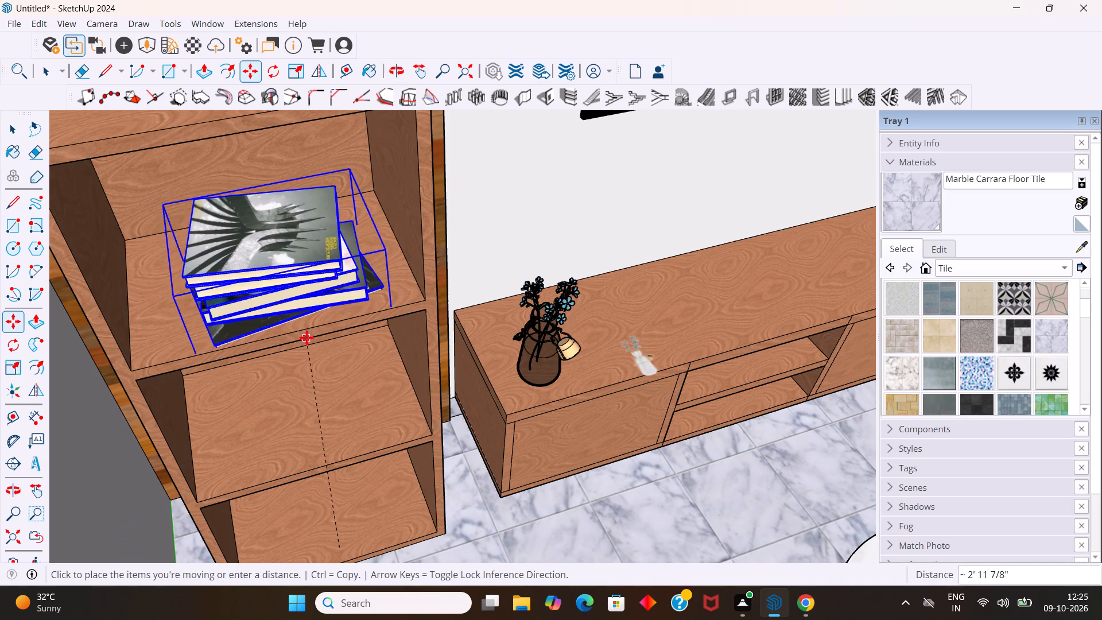
{"action": "left_click", "coordinate": [298, 312]}
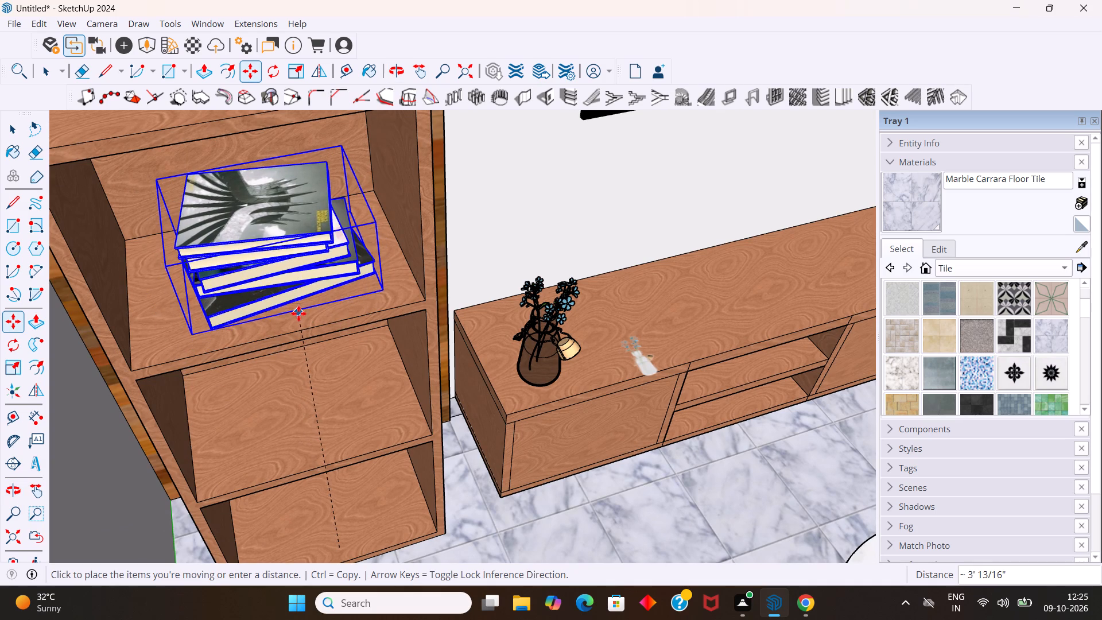
{"action": "middle_click_drag", "start_coordinate": [307, 317], "coordinate": [304, 237]}
{"action": "middle_click", "coordinate": [303, 236]}
{"action": "scroll", "coordinate": [300, 234], "scroll_direction": "down", "scroll_amount": 10}
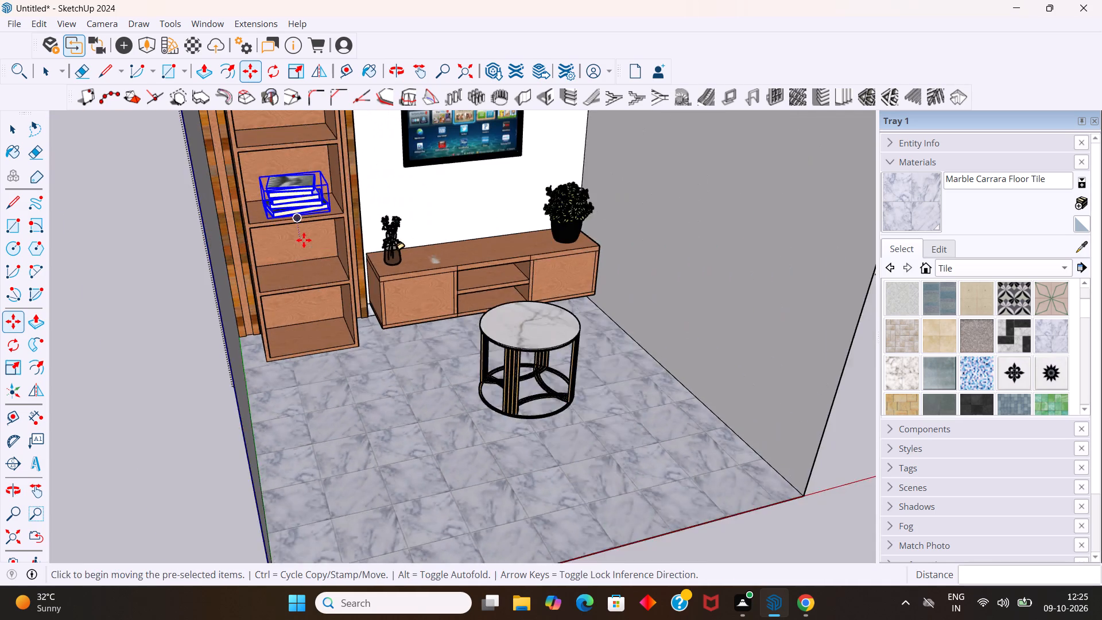
{"action": "middle_click_drag", "start_coordinate": [304, 240], "coordinate": [323, 359]}
{"action": "scroll", "coordinate": [286, 311], "scroll_direction": "up", "scroll_amount": 6}
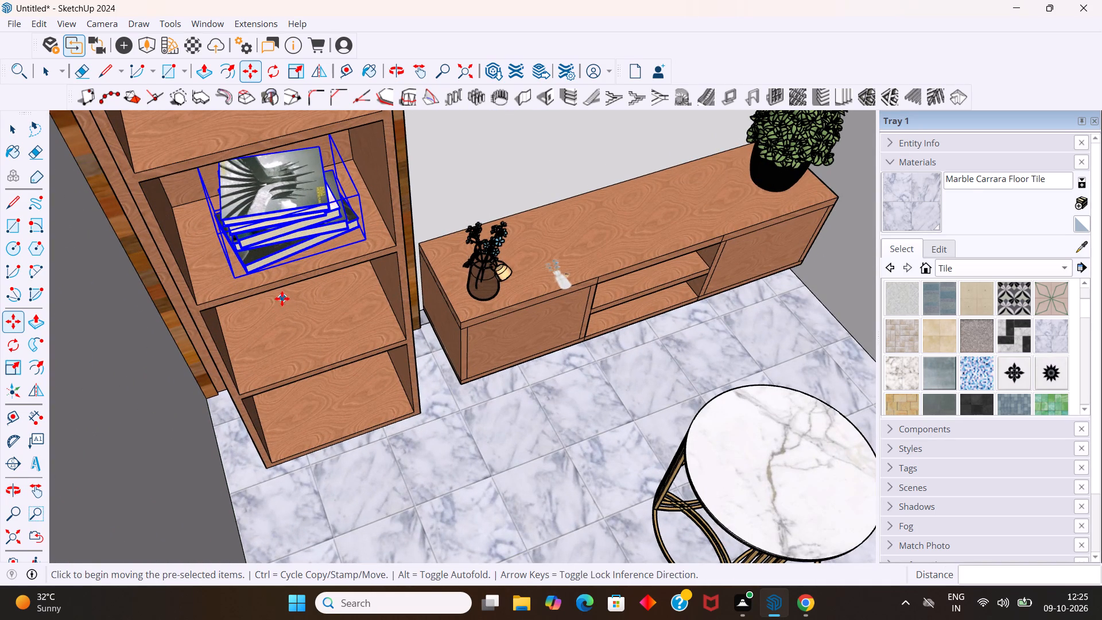
{"action": "key", "text": "space"}
{"action": "scroll", "coordinate": [281, 291], "scroll_direction": "down", "scroll_amount": 9}
{"action": "middle_click_drag", "start_coordinate": [332, 301], "coordinate": [268, 234]}
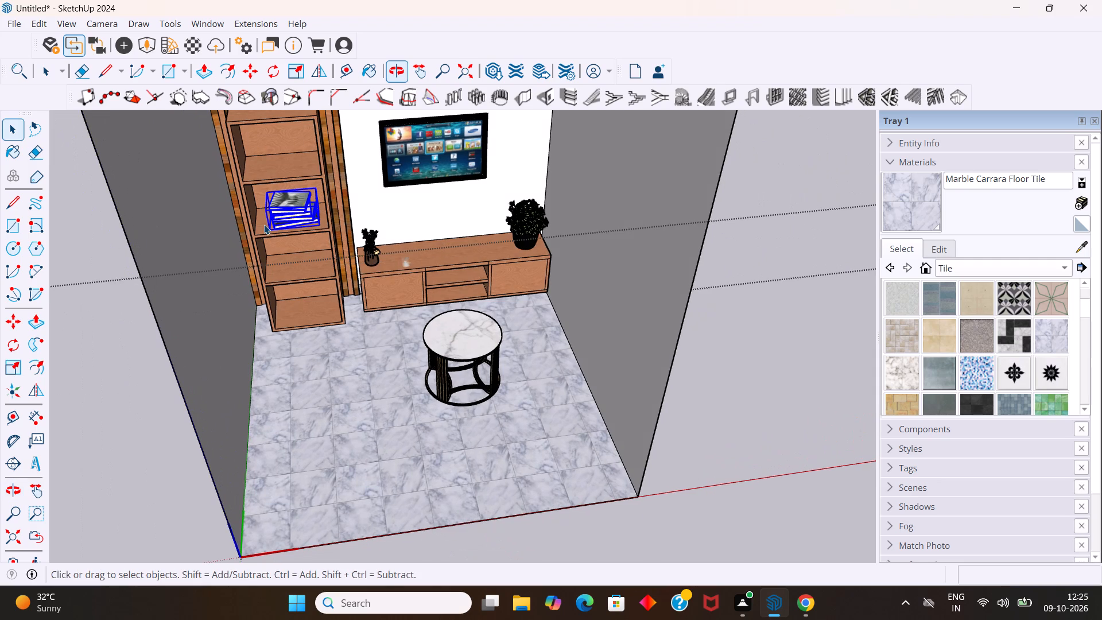
{"action": "key", "text": "Escape"}
Open the room component and delete the sofa photo and the sofa dimension drawing standing beside the room.
{"action": "scroll", "coordinate": [275, 208], "scroll_direction": "down", "scroll_amount": 4}
{"action": "middle_click_drag", "start_coordinate": [324, 269], "coordinate": [318, 238]}
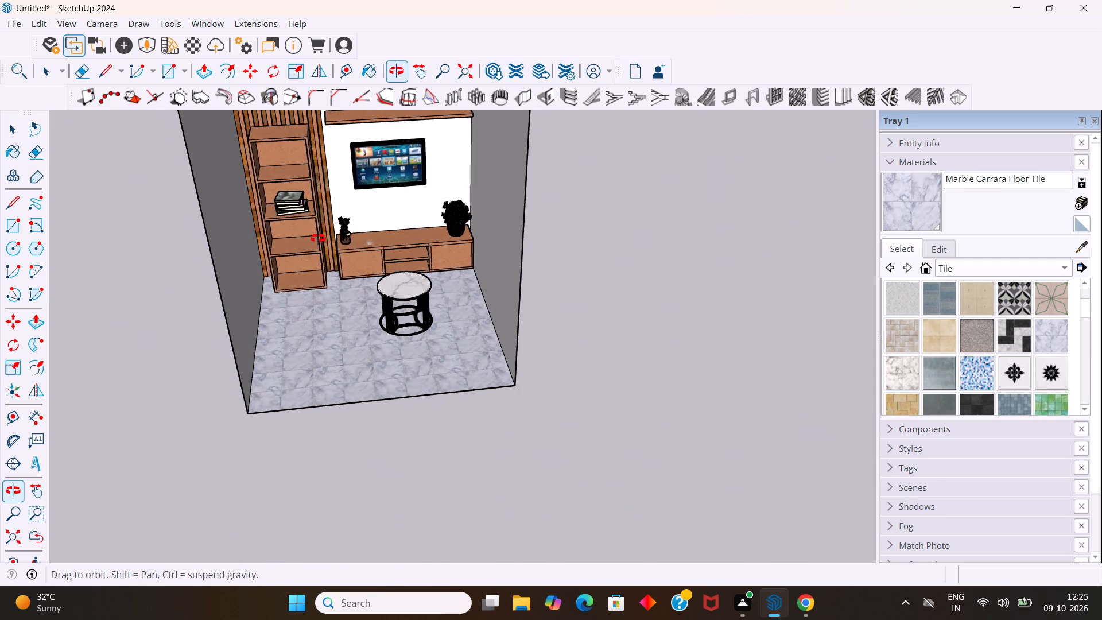
{"action": "middle_click_drag", "start_coordinate": [318, 238], "coordinate": [316, 217]}
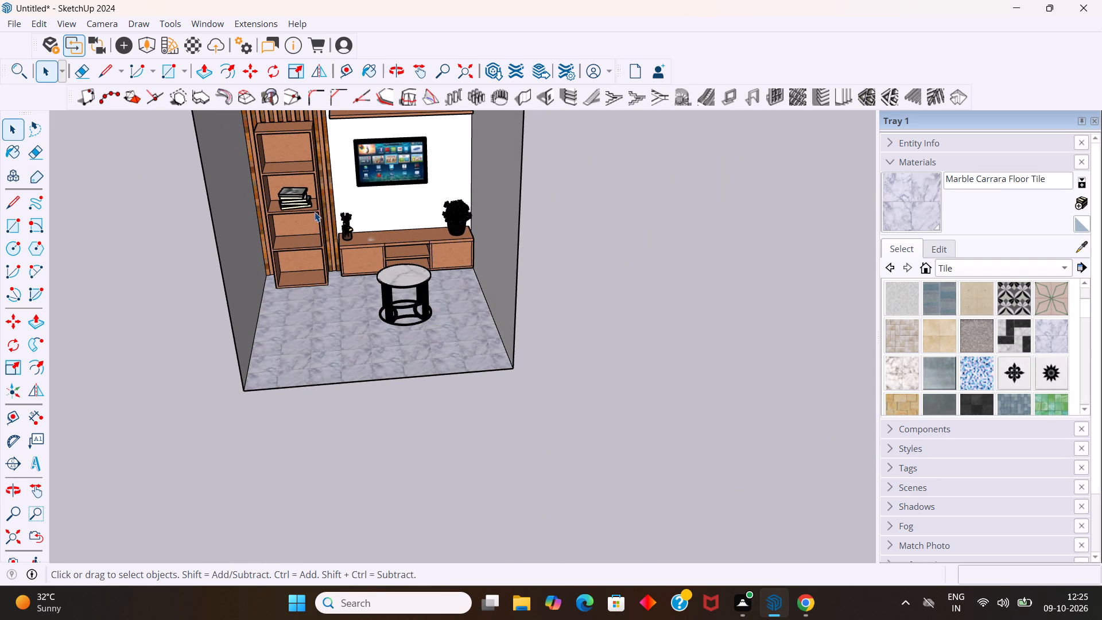
{"action": "scroll", "coordinate": [315, 209], "scroll_direction": "up", "scroll_amount": 1}
{"action": "scroll", "coordinate": [331, 230], "scroll_direction": "down", "scroll_amount": 8}
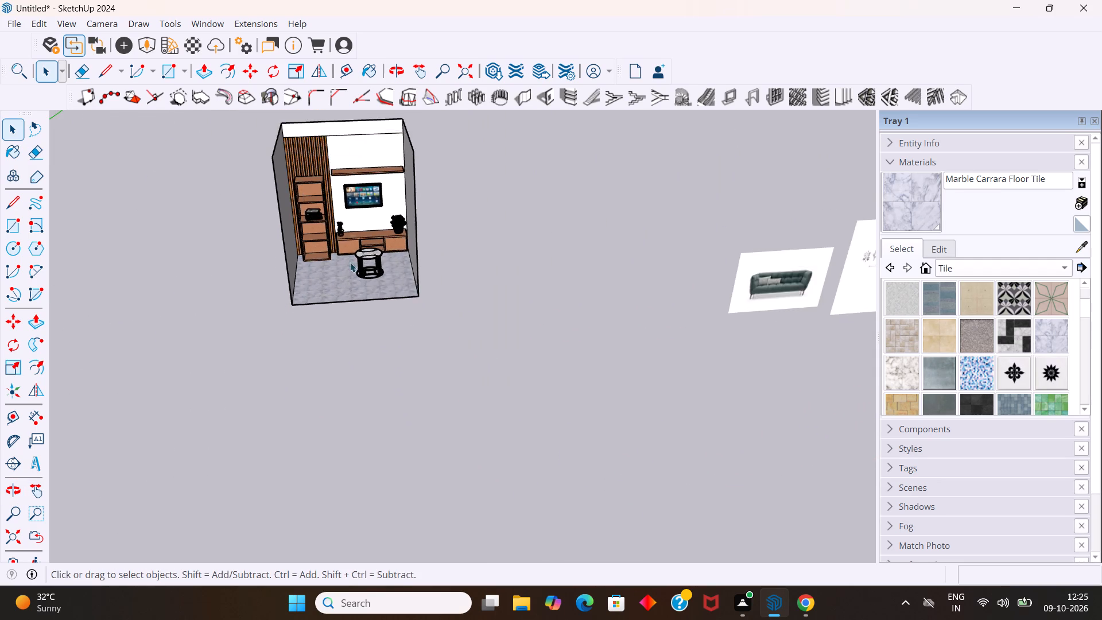
{"action": "scroll", "coordinate": [350, 262], "scroll_direction": "up", "scroll_amount": 1}
{"action": "middle_click_drag", "start_coordinate": [350, 262], "coordinate": [333, 203]}
{"action": "middle_click", "coordinate": [332, 202]}
{"action": "scroll", "coordinate": [331, 197], "scroll_direction": "down", "scroll_amount": 5}
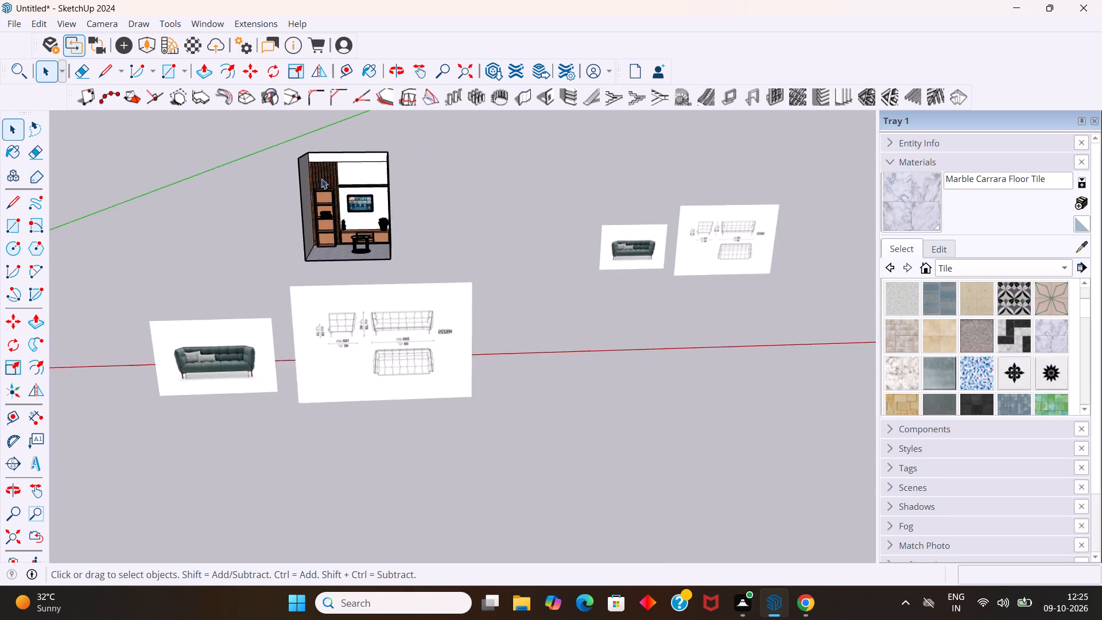
{"action": "scroll", "coordinate": [321, 179], "scroll_direction": "down", "scroll_amount": 4}
{"action": "left_click", "coordinate": [362, 268]}
{"action": "scroll", "coordinate": [322, 277], "scroll_direction": "down", "scroll_amount": 5}
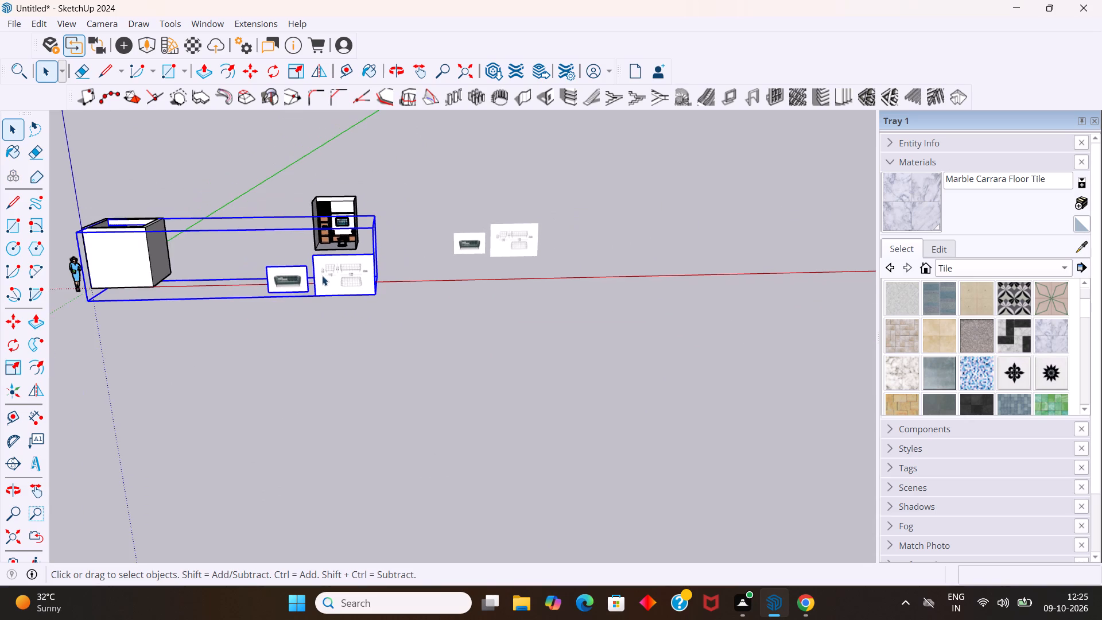
{"action": "scroll", "coordinate": [315, 274], "scroll_direction": "up", "scroll_amount": 4}
{"action": "scroll", "coordinate": [333, 282], "scroll_direction": "down", "scroll_amount": 3}
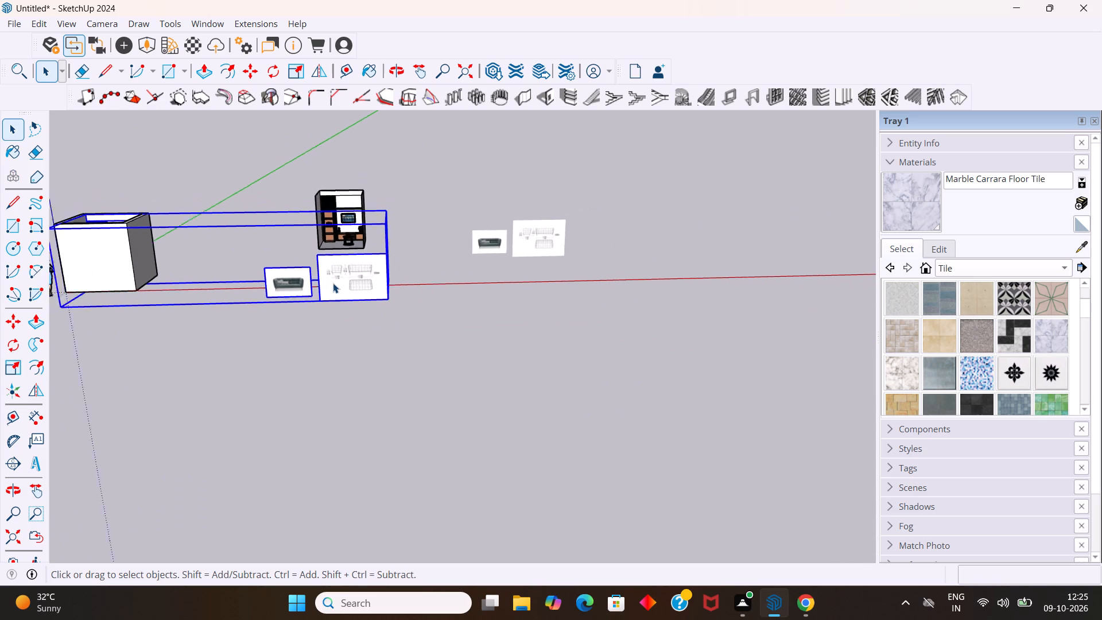
{"action": "scroll", "coordinate": [333, 283], "scroll_direction": "down", "scroll_amount": 1}
{"action": "left_click", "coordinate": [414, 217]}
{"action": "double_click", "coordinate": [347, 216]}
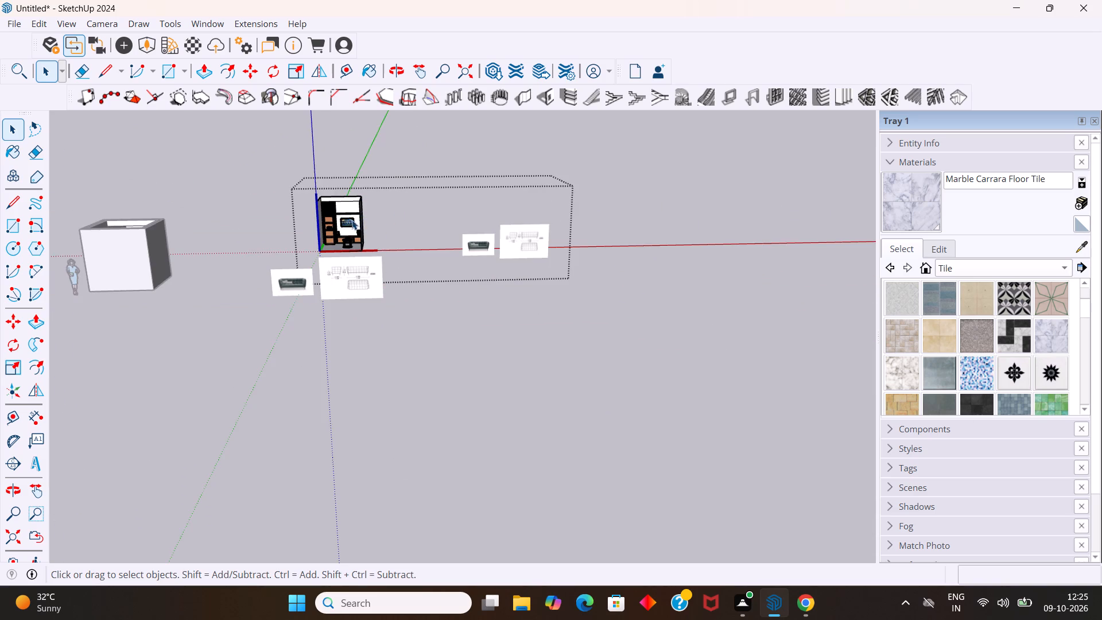
{"action": "scroll", "coordinate": [367, 226], "scroll_direction": "up", "scroll_amount": 4}
{"action": "left_click", "coordinate": [564, 259]}
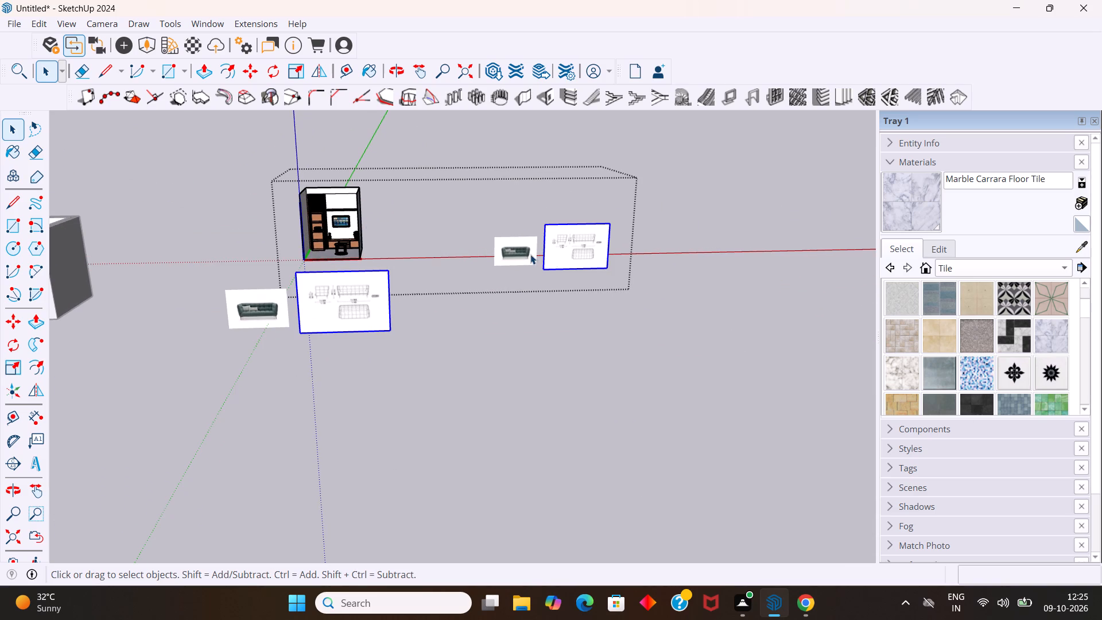
{"action": "left_click", "coordinate": [527, 254]}
{"action": "left_click", "coordinate": [559, 249], "text": "ctrl"}
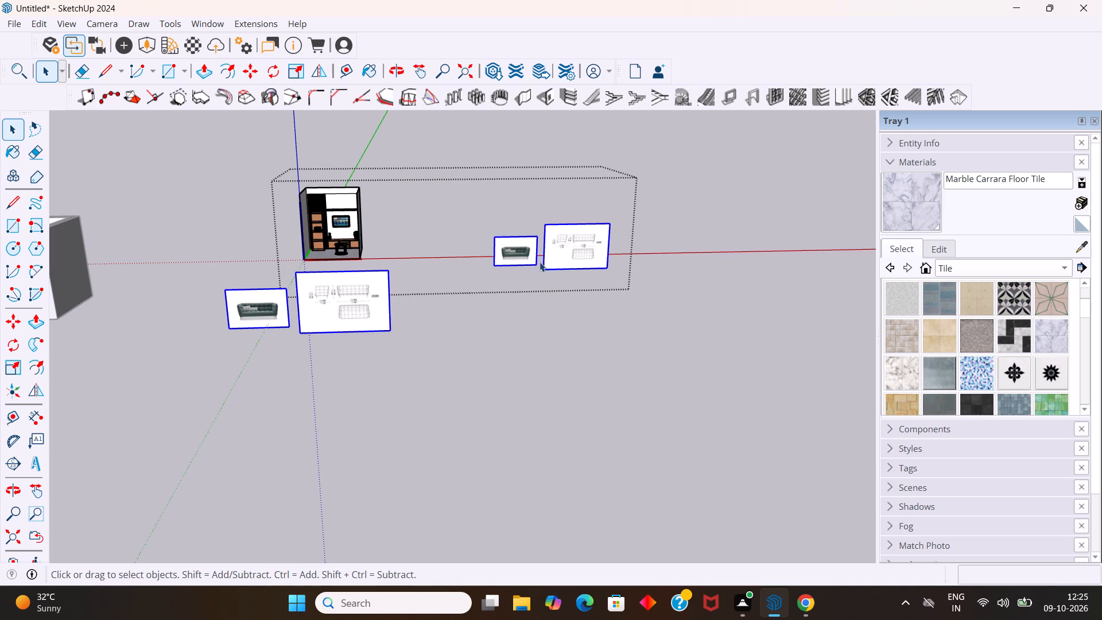
{"action": "key", "text": "Delete"}
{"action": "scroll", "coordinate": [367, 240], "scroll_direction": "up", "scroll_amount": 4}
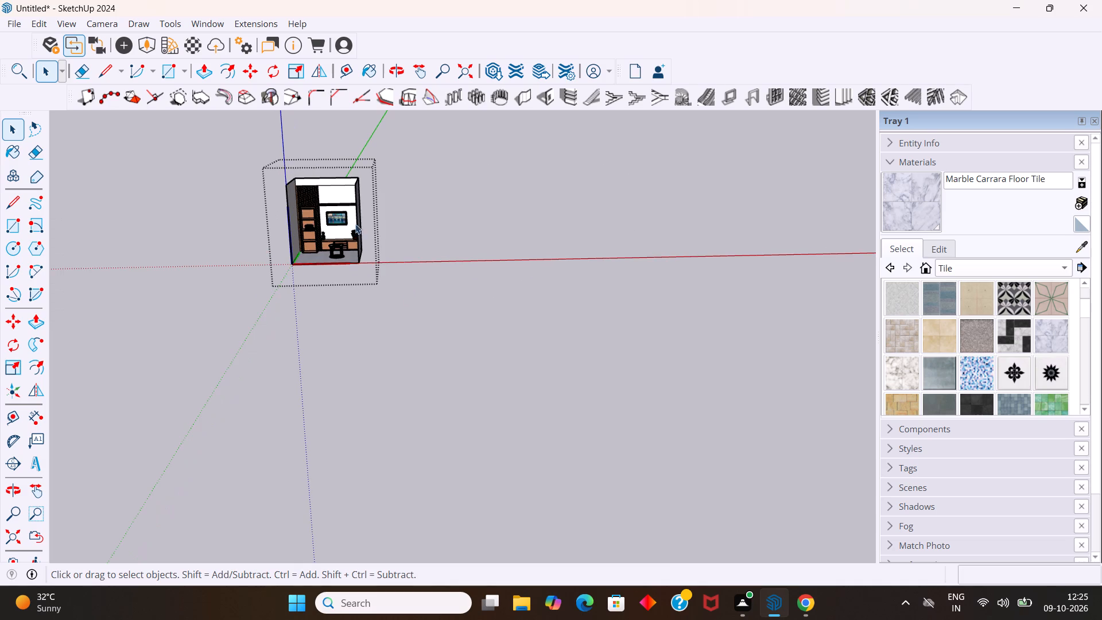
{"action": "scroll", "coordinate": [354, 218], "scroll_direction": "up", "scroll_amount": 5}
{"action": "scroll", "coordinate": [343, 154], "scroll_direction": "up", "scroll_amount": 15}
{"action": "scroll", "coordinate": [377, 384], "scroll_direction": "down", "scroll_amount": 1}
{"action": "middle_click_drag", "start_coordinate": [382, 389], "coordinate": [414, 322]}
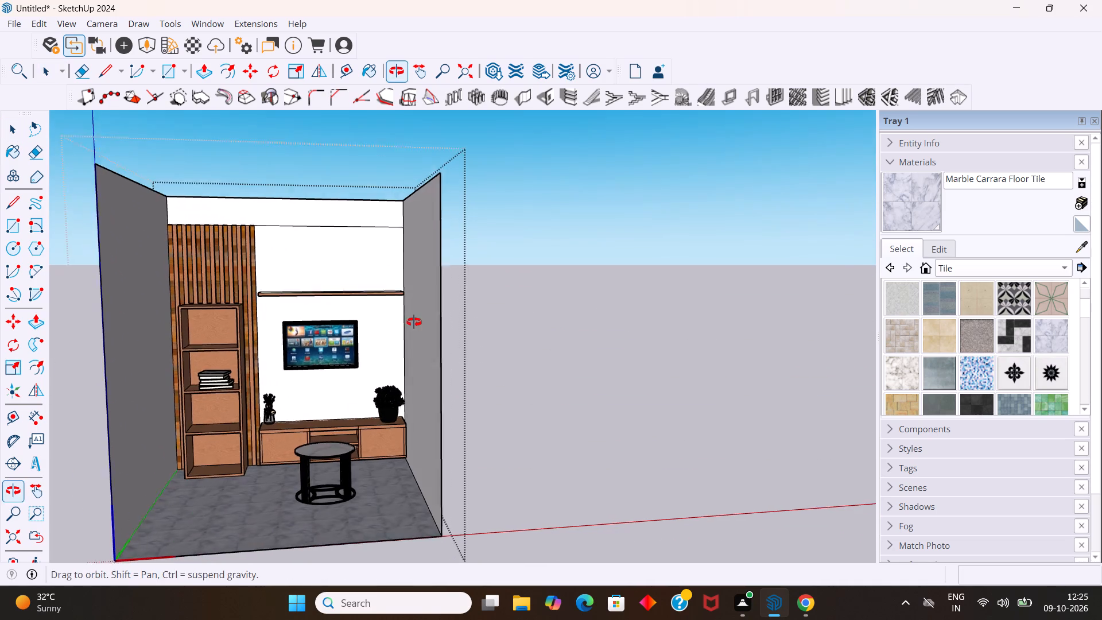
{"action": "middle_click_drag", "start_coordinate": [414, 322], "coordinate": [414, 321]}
Switch to Chrome and search the 3D Warehouse models for flowers.
{"action": "left_click", "coordinate": [804, 612]}
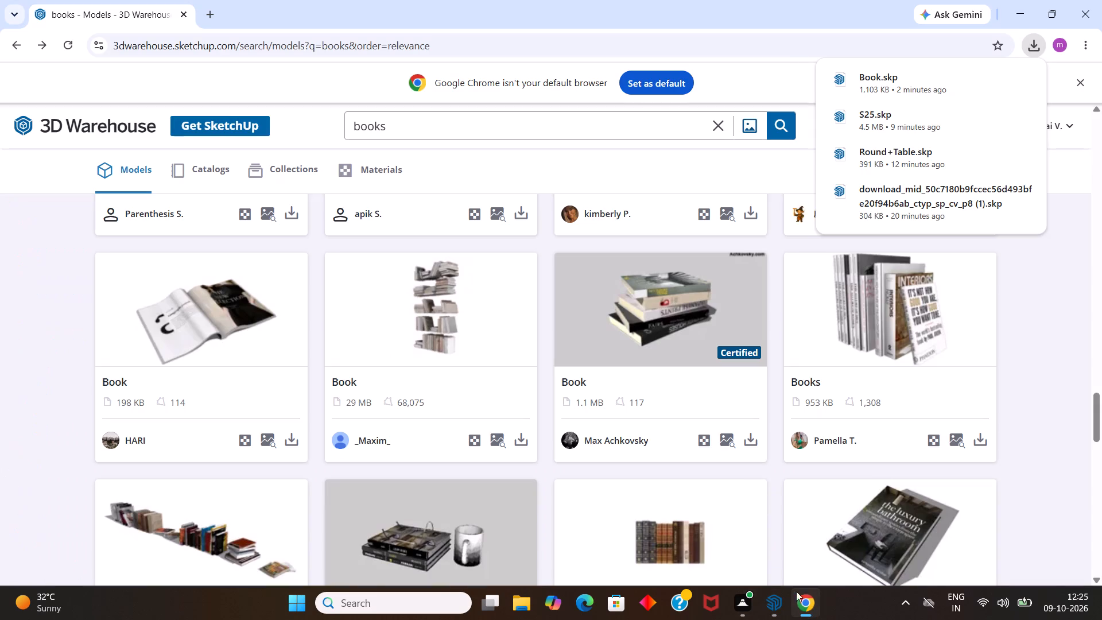
{"action": "scroll", "coordinate": [961, 286], "scroll_direction": "down", "scroll_amount": 4}
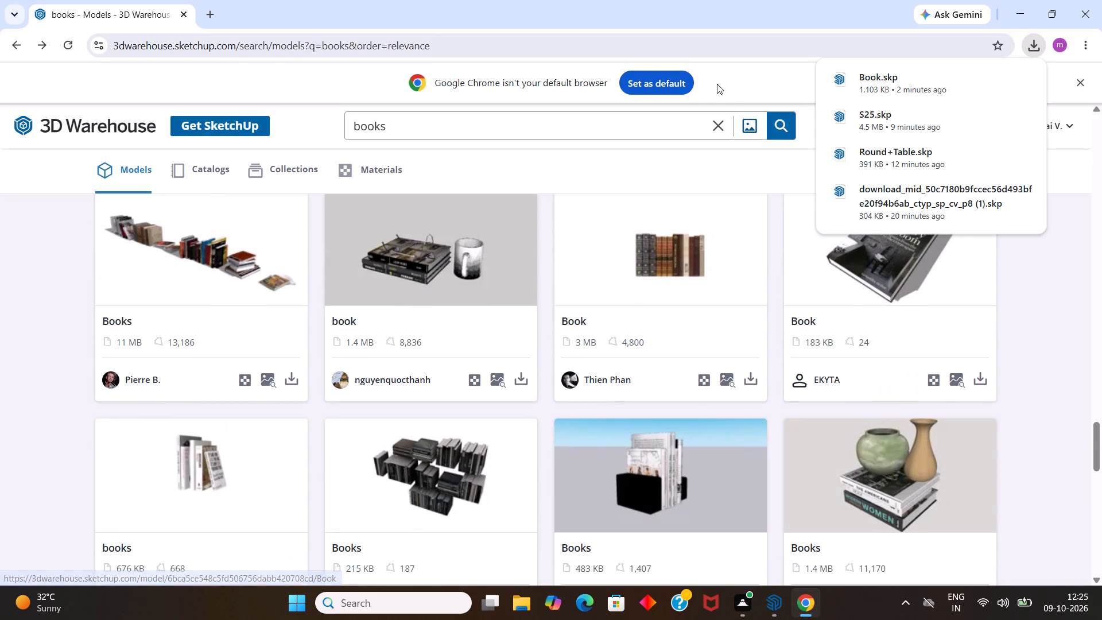
{"action": "left_click", "coordinate": [723, 121]}
{"action": "type", "text": "flo"}
{"action": "key", "text": "w"}
{"action": "type", "text": "ers"}
{"action": "key", "text": "Return"}
{"action": "scroll", "coordinate": [538, 205], "scroll_direction": "up", "scroll_amount": 19}
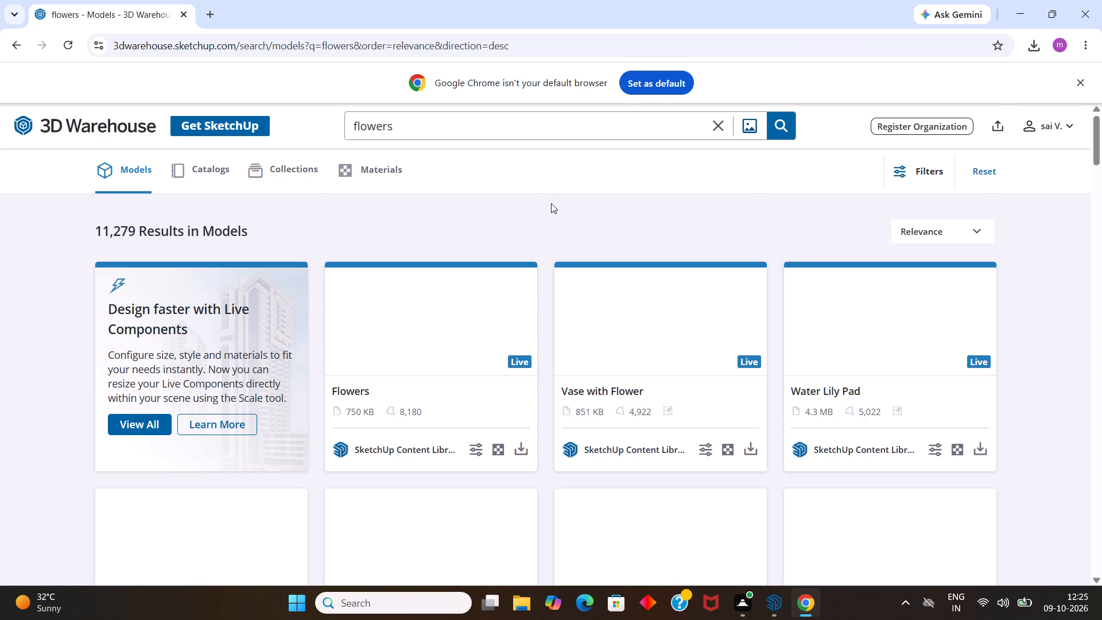
{"action": "scroll", "coordinate": [552, 205], "scroll_direction": "down", "scroll_amount": 3}
{"action": "scroll", "coordinate": [552, 207], "scroll_direction": "up", "scroll_amount": 3}
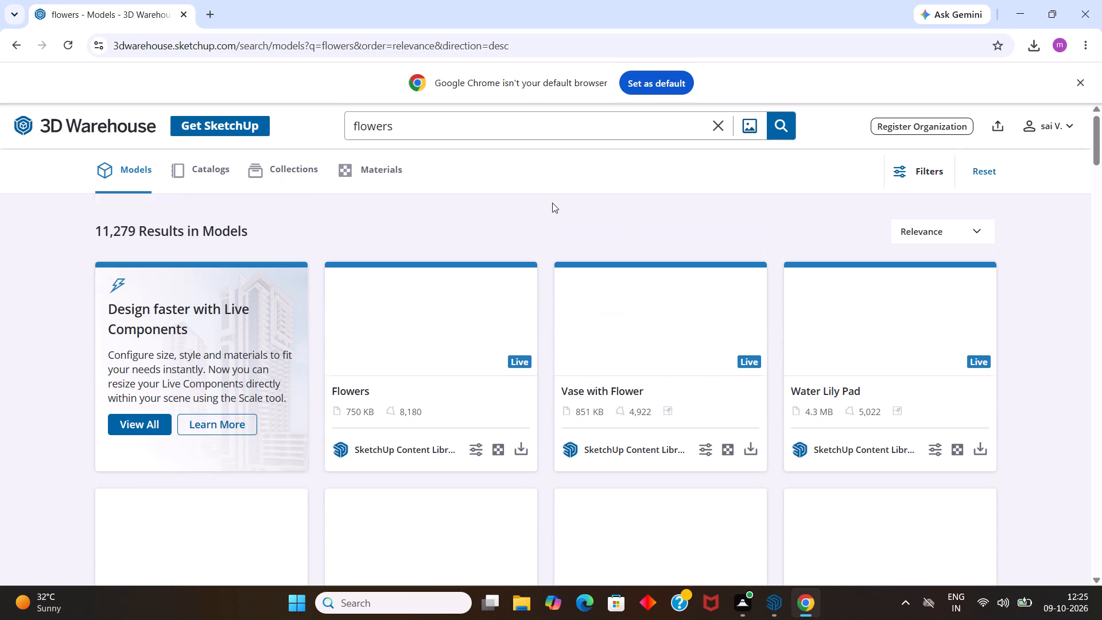
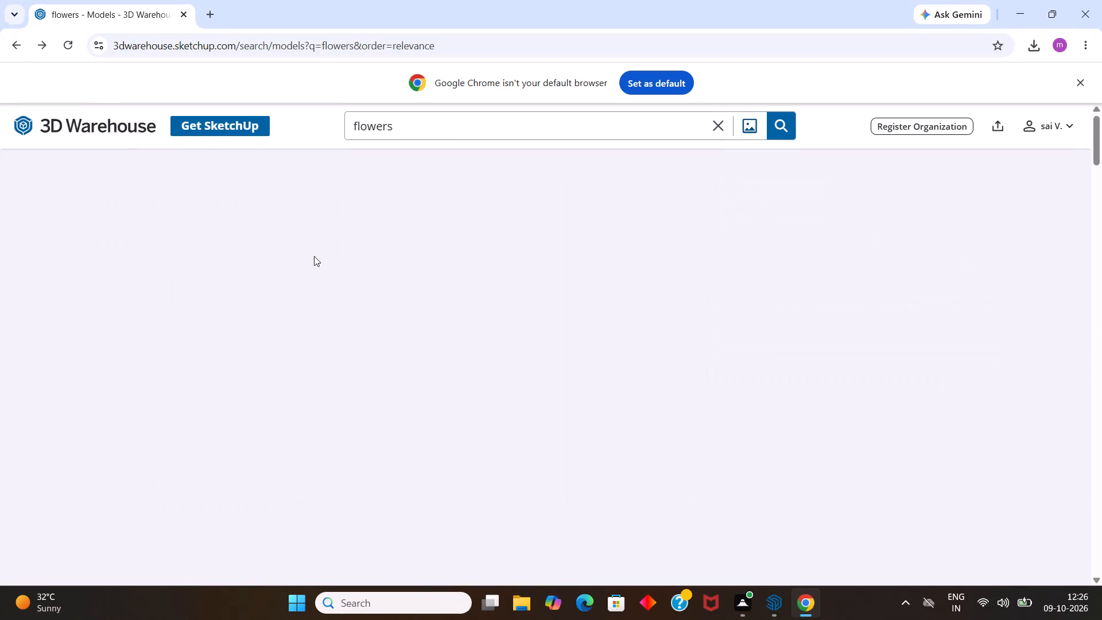
Download the Vase with Flower live component from the flowers search results.
{"action": "scroll", "coordinate": [336, 245], "scroll_direction": "down", "scroll_amount": 2}
{"action": "scroll", "coordinate": [536, 338], "scroll_direction": "up", "scroll_amount": 3}
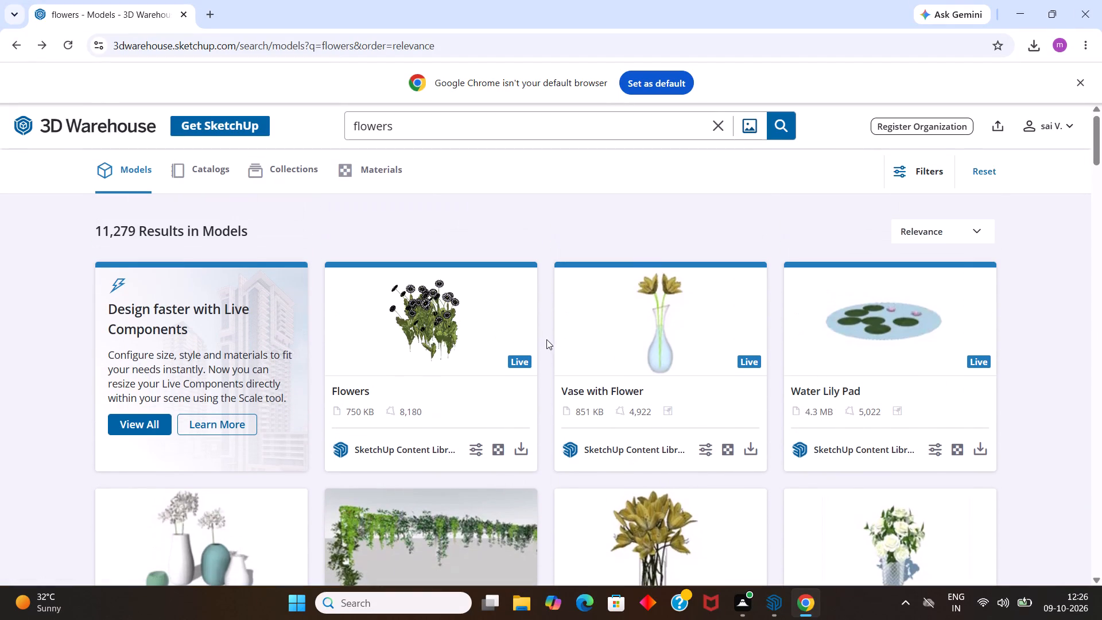
{"action": "left_click", "coordinate": [751, 448]}
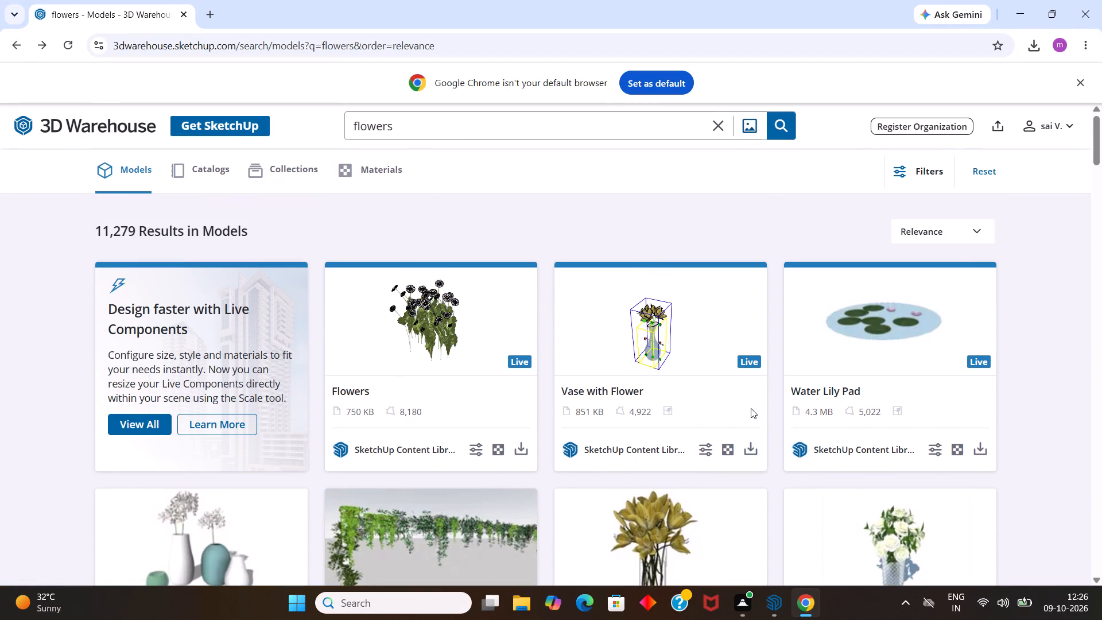
Download the 503 KB Flowers model with the white and teal vases as a SketchUp file.
{"action": "scroll", "coordinate": [737, 396], "scroll_direction": "down", "scroll_amount": 1}
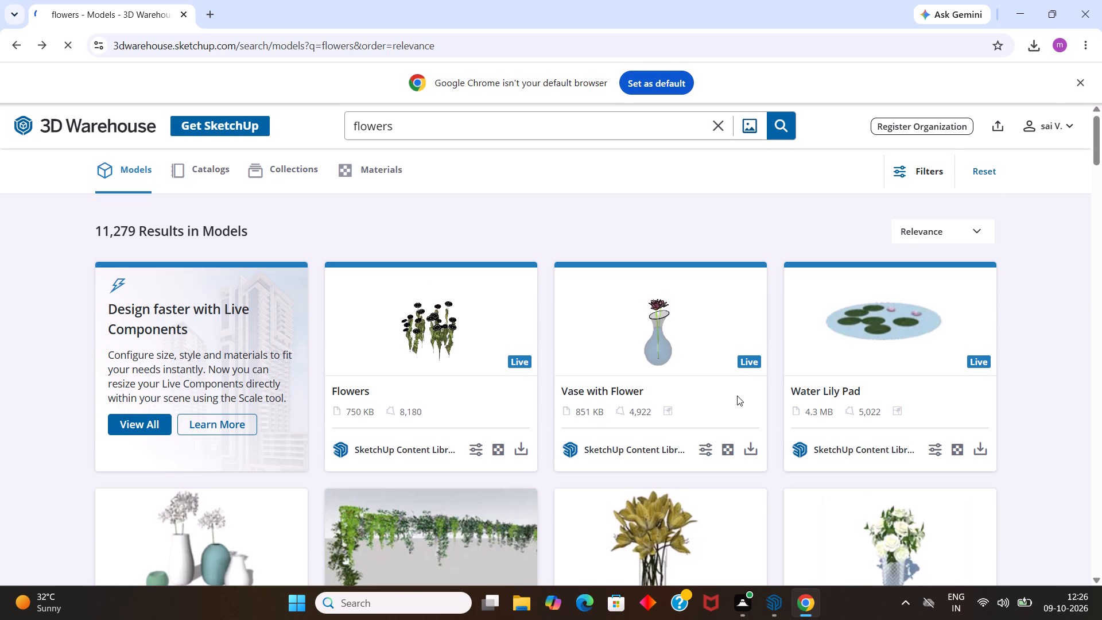
{"action": "scroll", "coordinate": [742, 409], "scroll_direction": "down", "scroll_amount": 3}
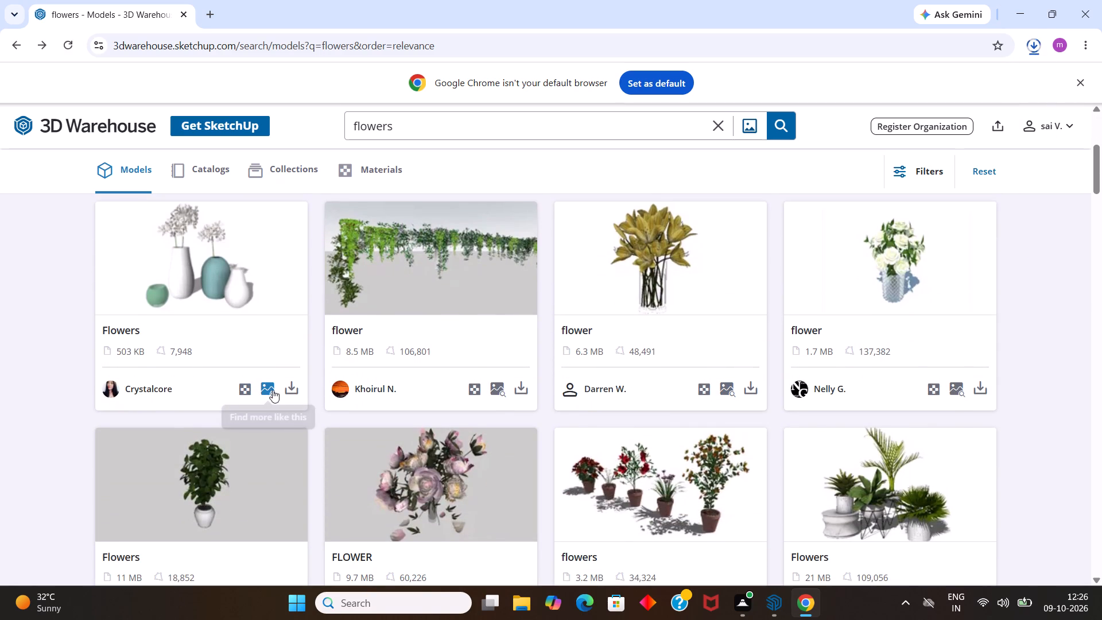
{"action": "left_click", "coordinate": [290, 388]}
{"action": "left_click", "coordinate": [325, 414]}
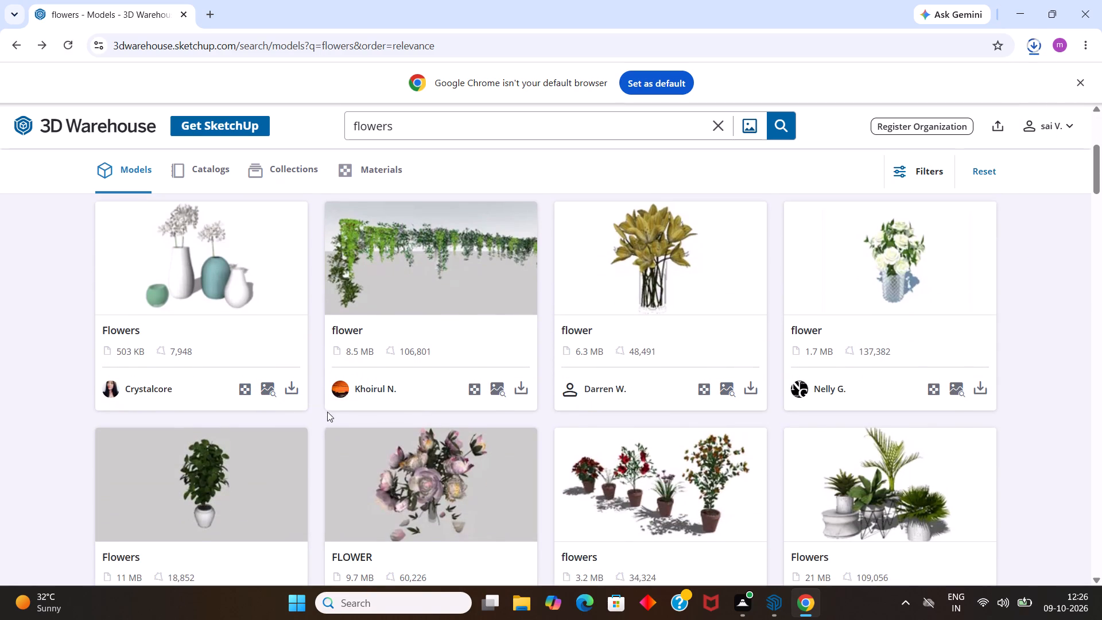
Download the 65 KB Flowers model with pink blooms in a glass vase as a SketchUp file, declining the subscription offer.
{"action": "scroll", "coordinate": [325, 404], "scroll_direction": "down", "scroll_amount": 3}
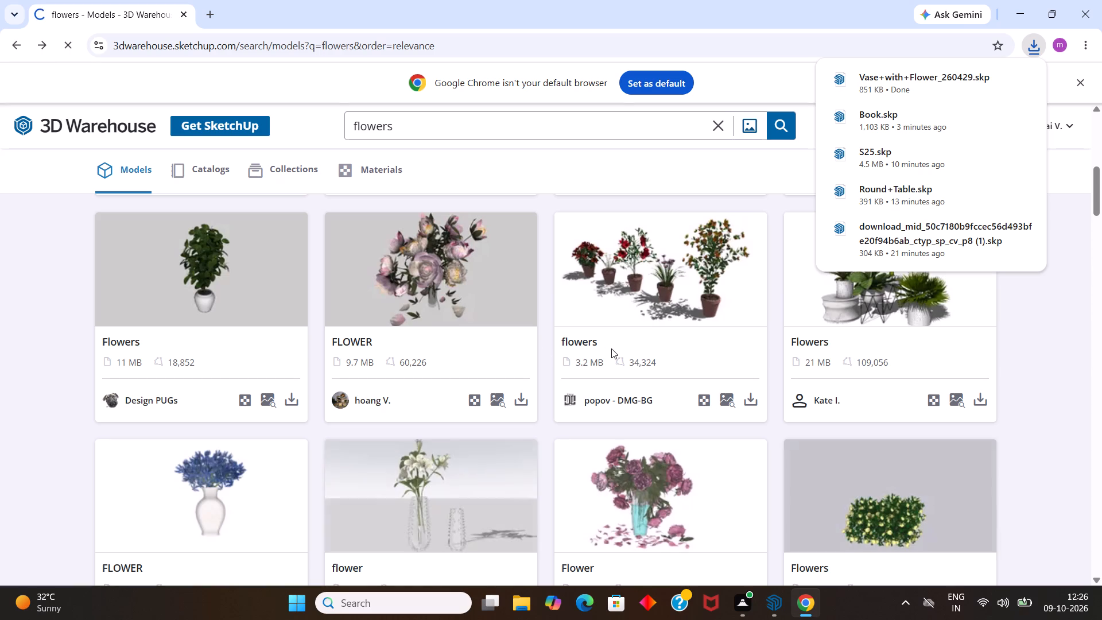
{"action": "scroll", "coordinate": [612, 348], "scroll_direction": "down", "scroll_amount": 2}
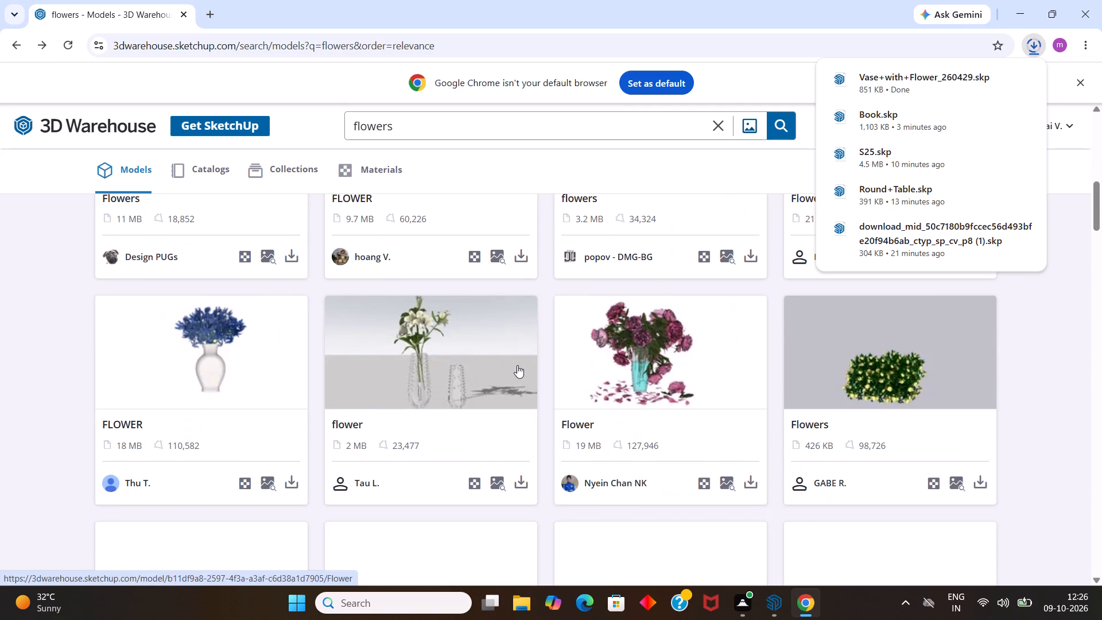
{"action": "scroll", "coordinate": [343, 387], "scroll_direction": "down", "scroll_amount": 5}
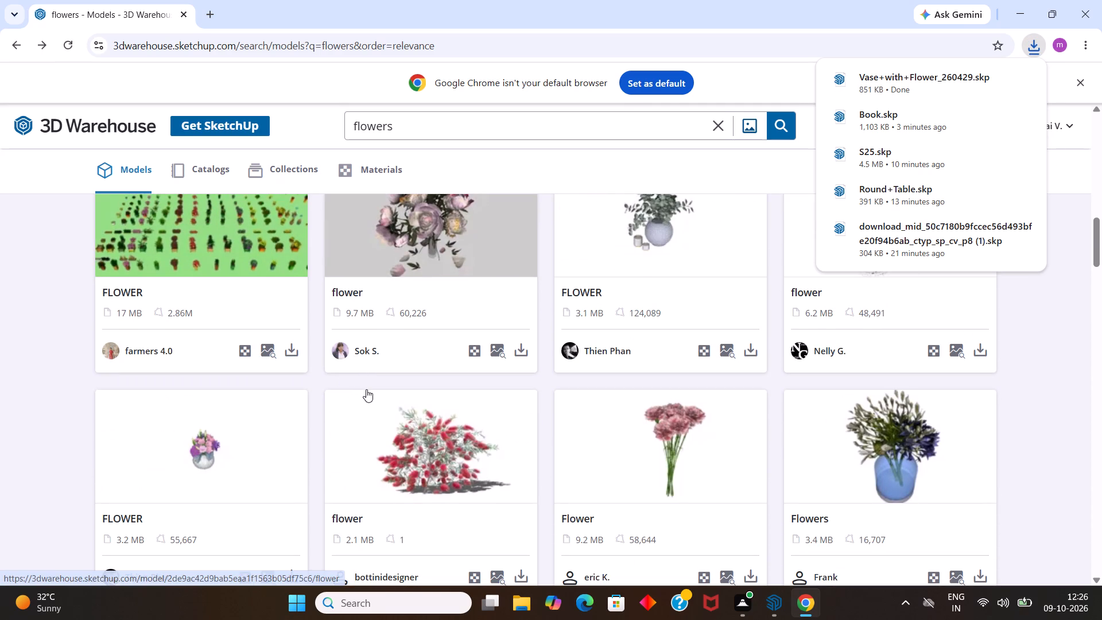
{"action": "scroll", "coordinate": [368, 390], "scroll_direction": "down", "scroll_amount": 4}
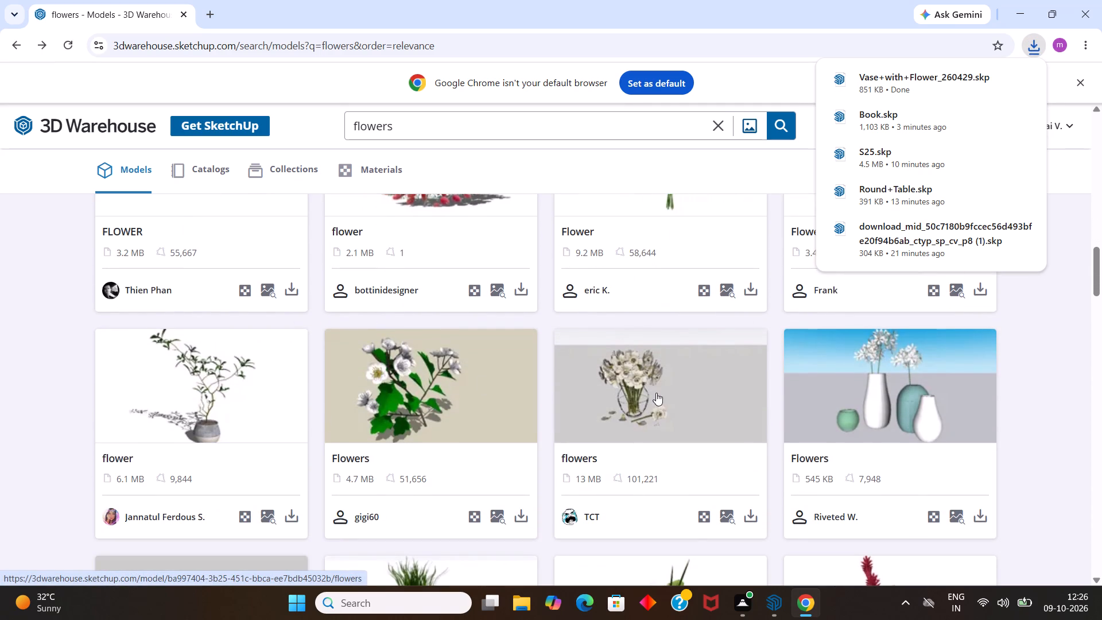
{"action": "scroll", "coordinate": [611, 384], "scroll_direction": "down", "scroll_amount": 3}
{"action": "scroll", "coordinate": [558, 356], "scroll_direction": "down", "scroll_amount": 3}
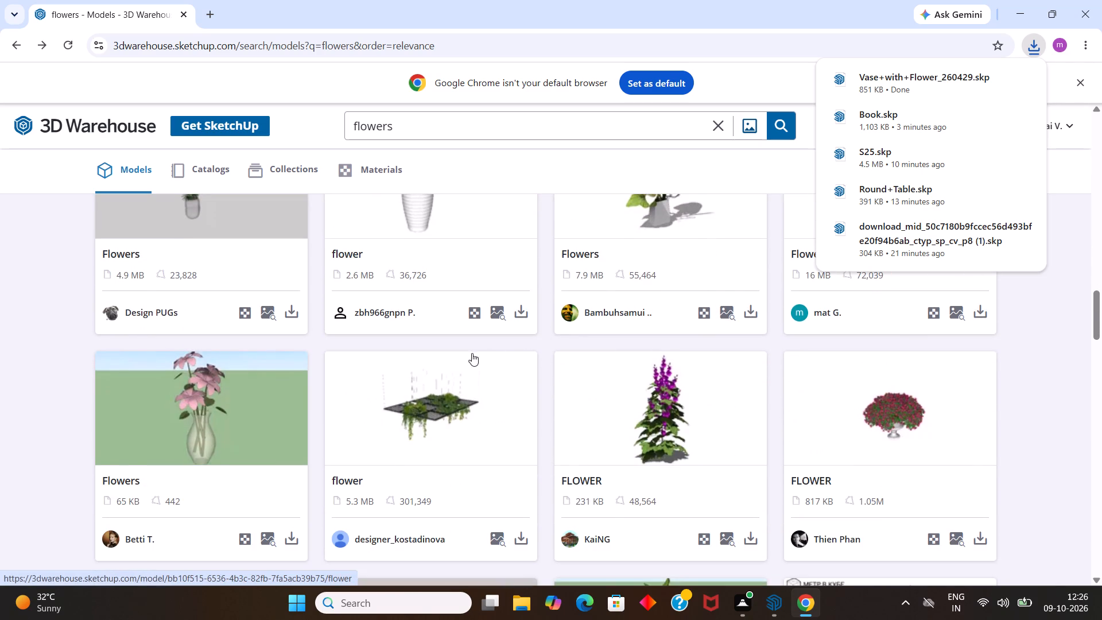
{"action": "left_click", "coordinate": [299, 533]}
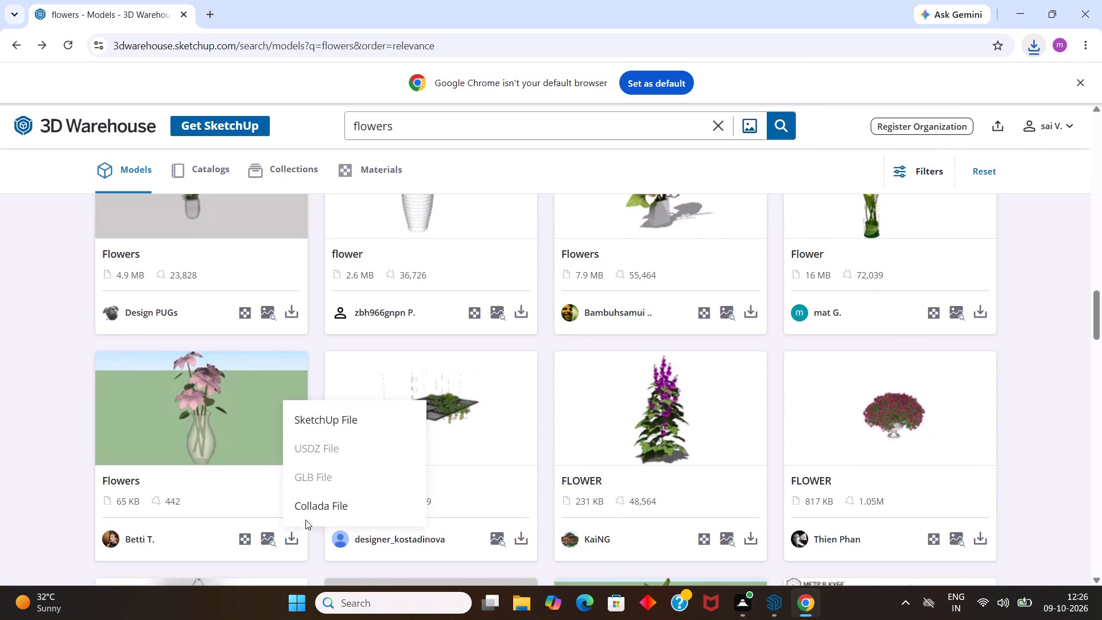
{"action": "left_click", "coordinate": [347, 428]}
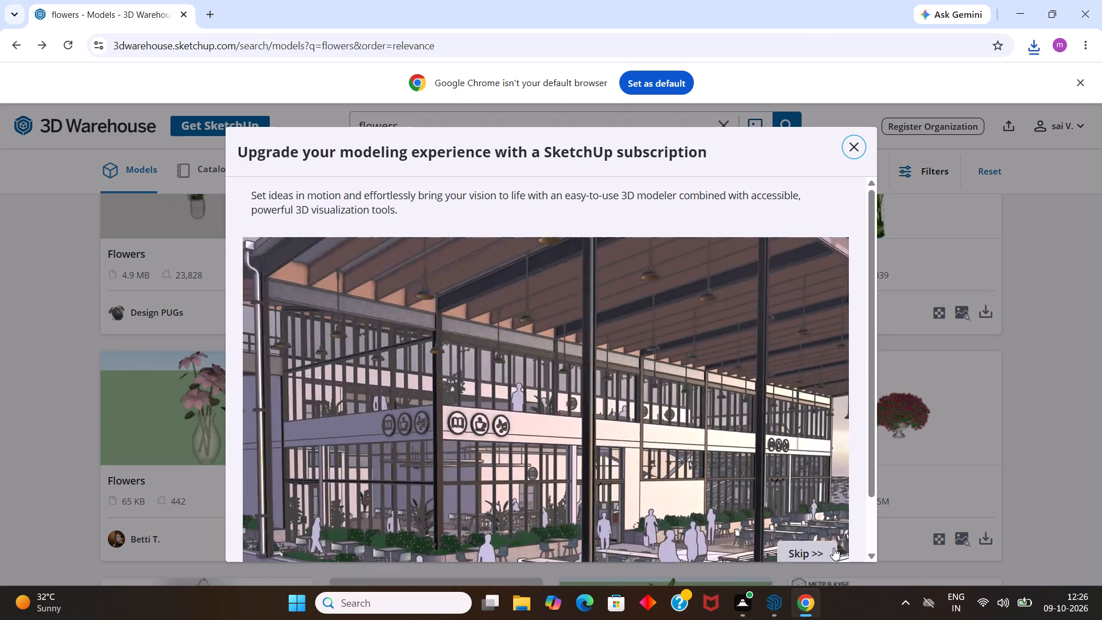
{"action": "left_click", "coordinate": [814, 553]}
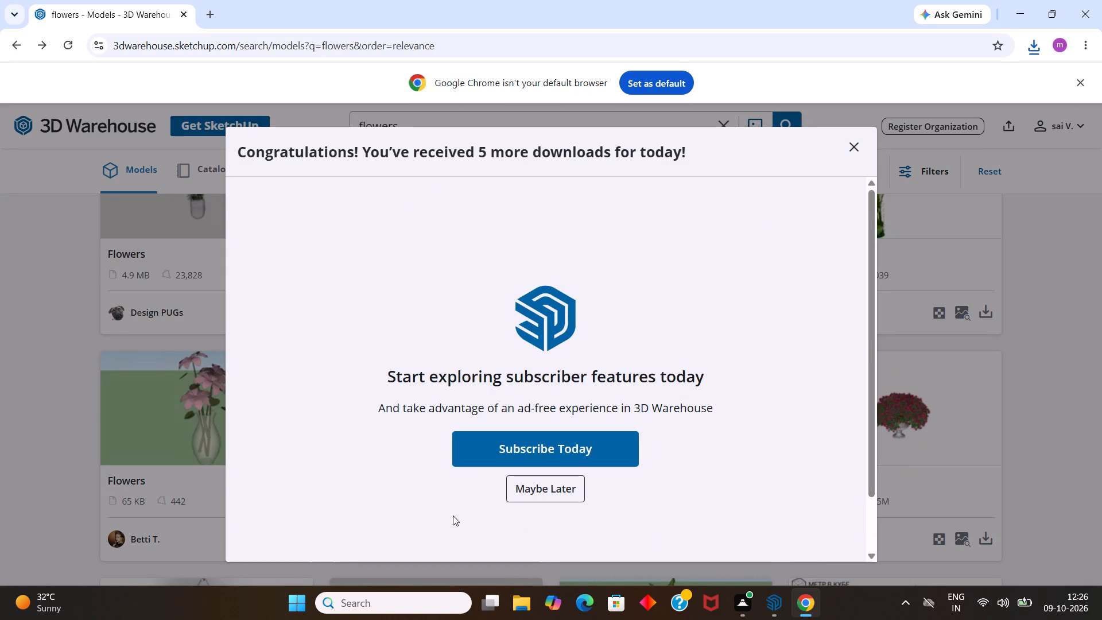
{"action": "left_click", "coordinate": [544, 491]}
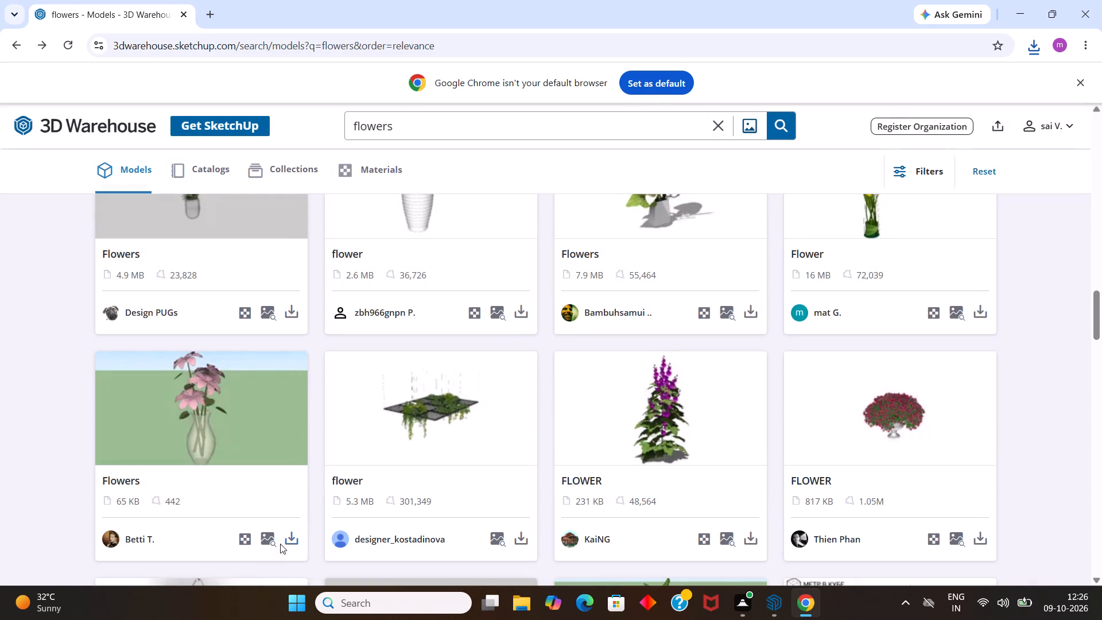
{"action": "left_click", "coordinate": [285, 540]}
{"action": "left_click", "coordinate": [311, 418]}
Browse further flower models and download the 6.5 MB Flower model with purple blooms in a glass vase as a SketchUp file.
{"action": "scroll", "coordinate": [377, 373], "scroll_direction": "down", "scroll_amount": 4}
{"action": "scroll", "coordinate": [436, 358], "scroll_direction": "down", "scroll_amount": 4}
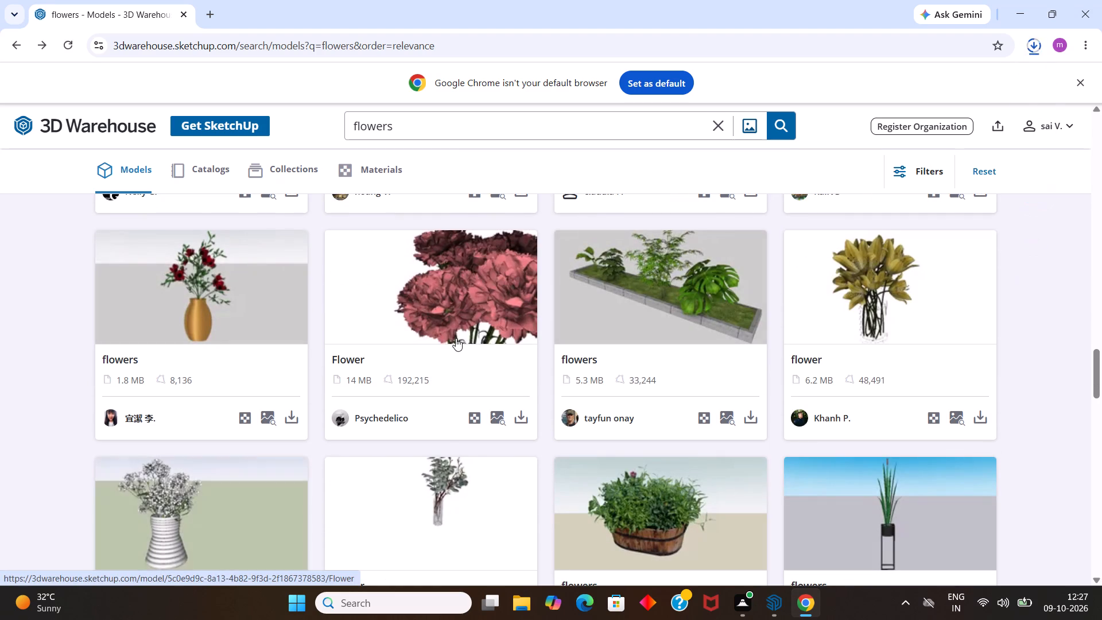
{"action": "scroll", "coordinate": [587, 377], "scroll_direction": "down", "scroll_amount": 3}
{"action": "scroll", "coordinate": [403, 340], "scroll_direction": "down", "scroll_amount": 1}
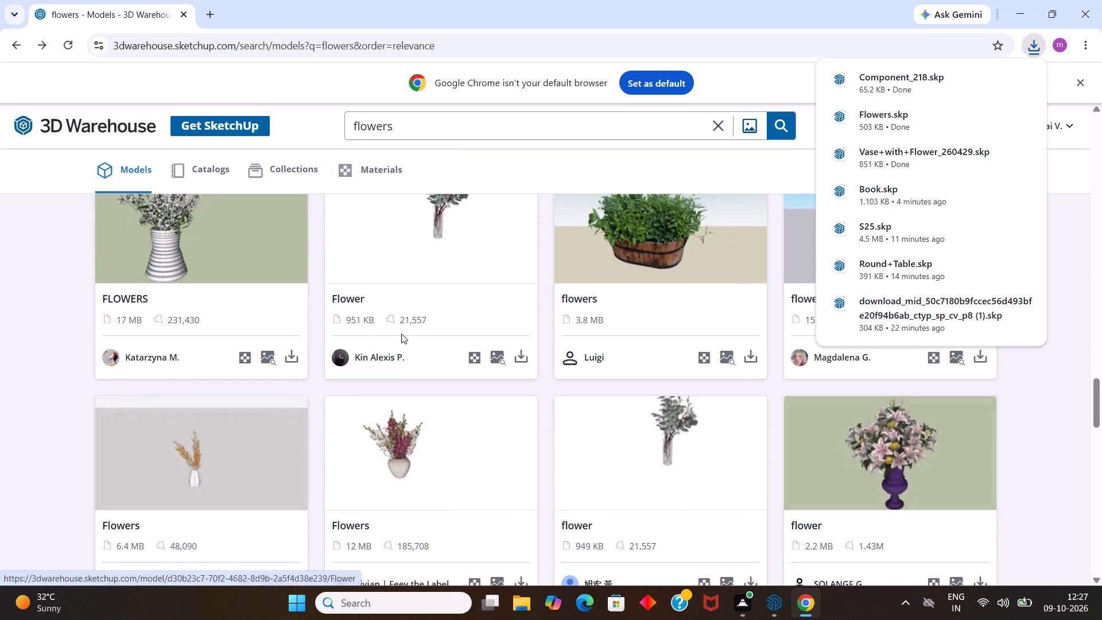
{"action": "scroll", "coordinate": [401, 334], "scroll_direction": "up", "scroll_amount": 1}
{"action": "scroll", "coordinate": [401, 334], "scroll_direction": "down", "scroll_amount": 3}
{"action": "scroll", "coordinate": [401, 334], "scroll_direction": "up", "scroll_amount": 2}
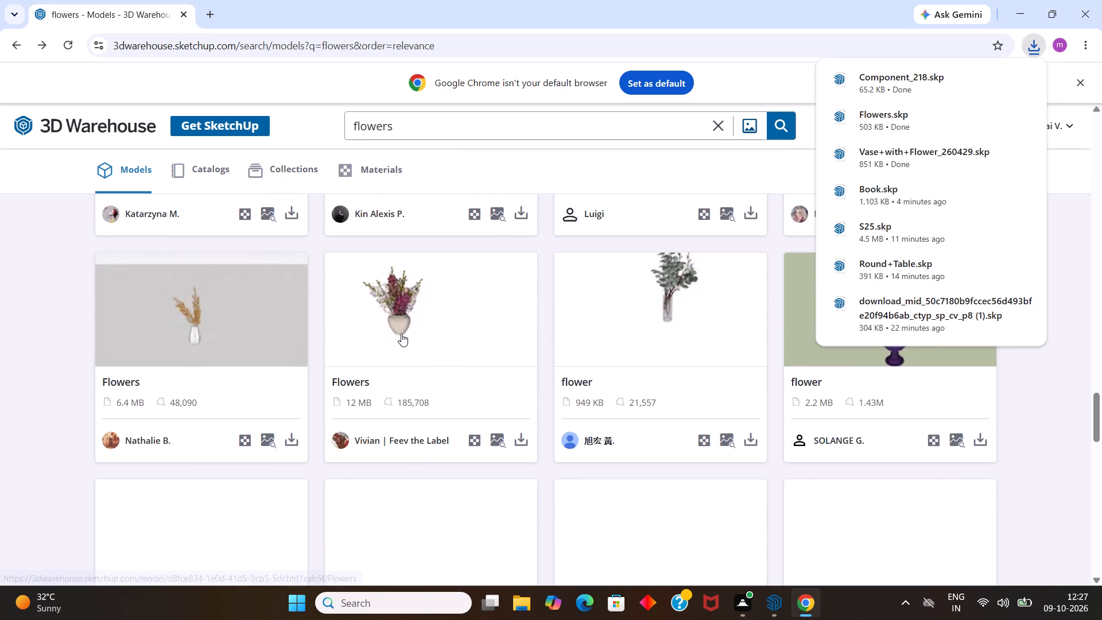
{"action": "scroll", "coordinate": [401, 334], "scroll_direction": "up", "scroll_amount": 1}
{"action": "scroll", "coordinate": [402, 332], "scroll_direction": "down", "scroll_amount": 6}
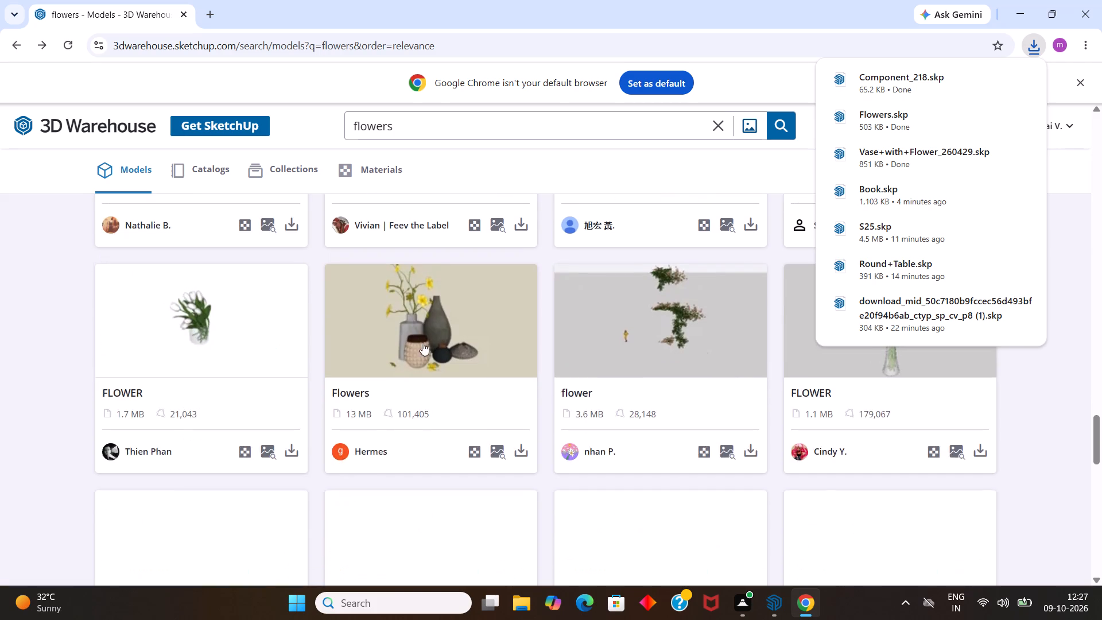
{"action": "scroll", "coordinate": [422, 343], "scroll_direction": "down", "scroll_amount": 3}
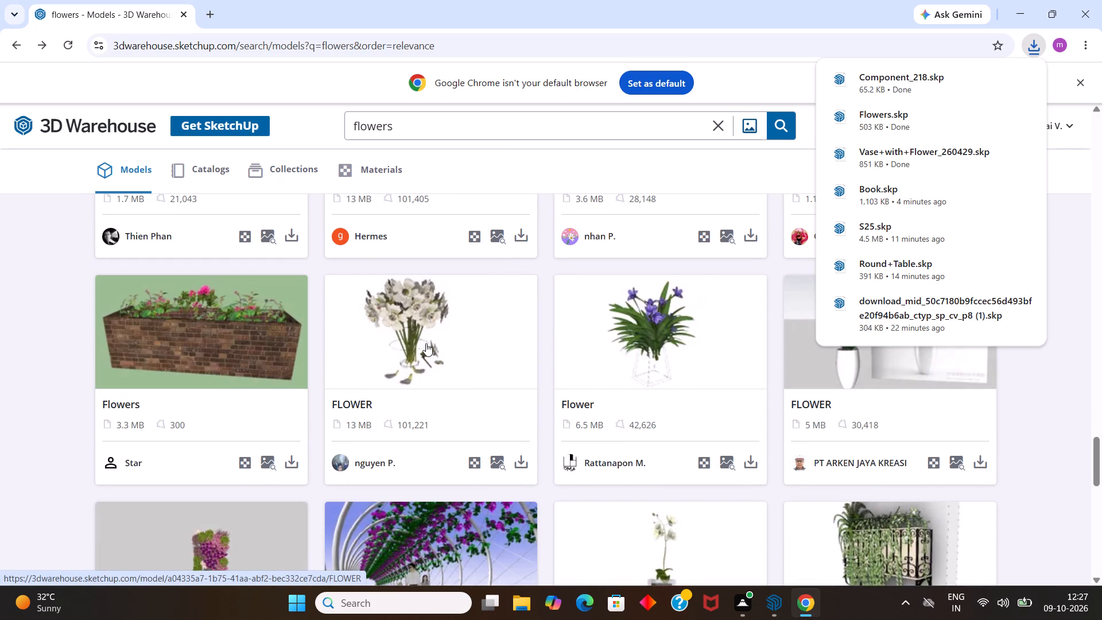
{"action": "scroll", "coordinate": [432, 351], "scroll_direction": "down", "scroll_amount": 3}
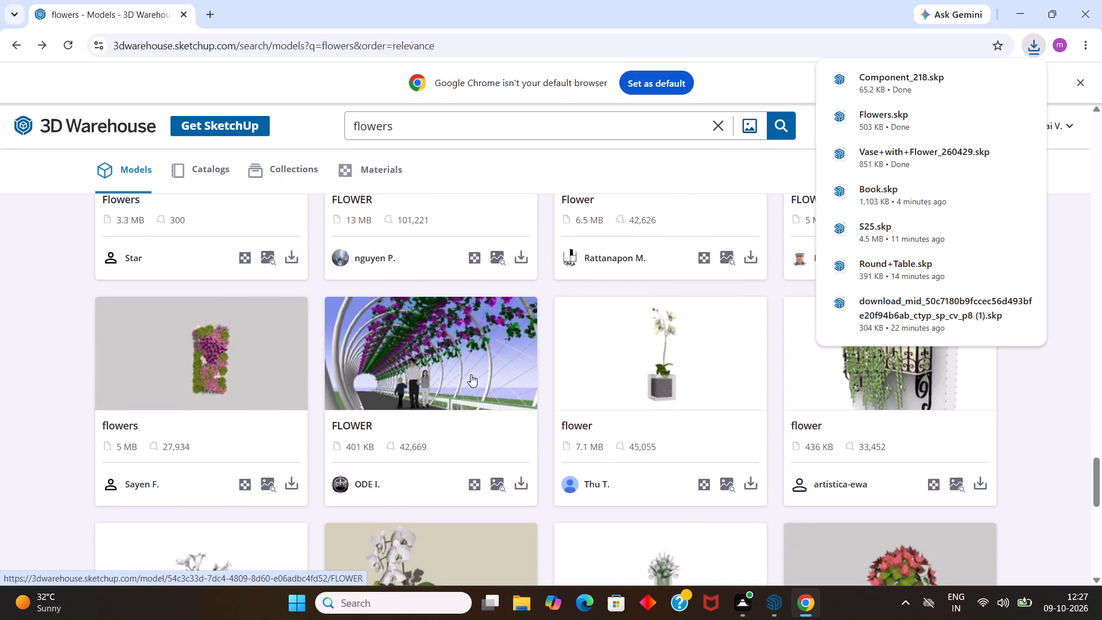
{"action": "scroll", "coordinate": [471, 374], "scroll_direction": "down", "scroll_amount": 5}
{"action": "scroll", "coordinate": [471, 370], "scroll_direction": "up", "scroll_amount": 2}
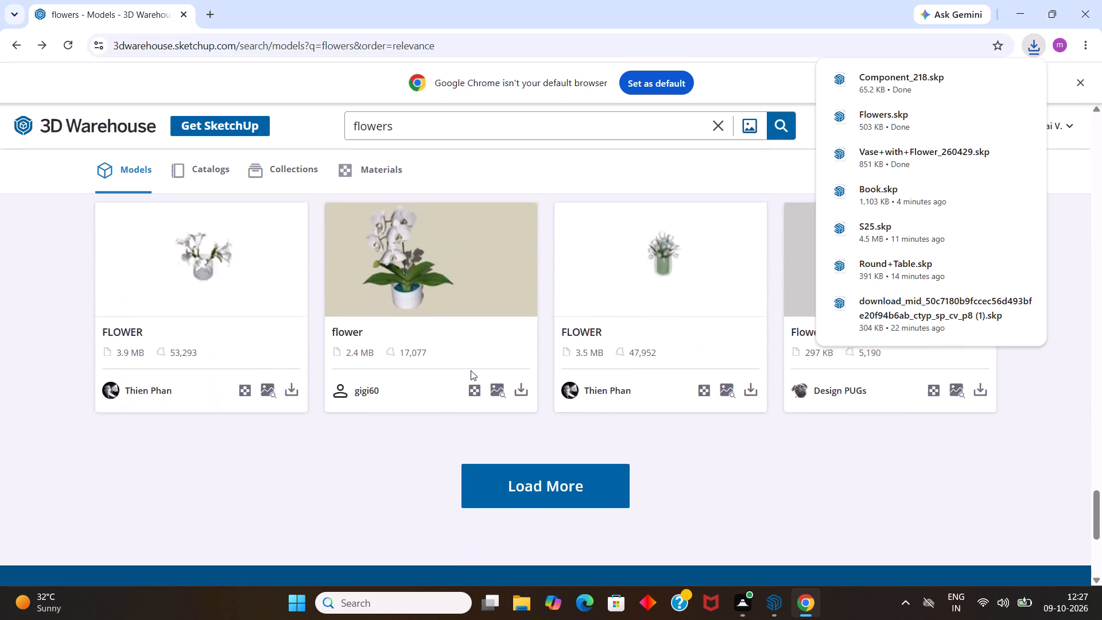
{"action": "scroll", "coordinate": [521, 324], "scroll_direction": "up", "scroll_amount": 6}
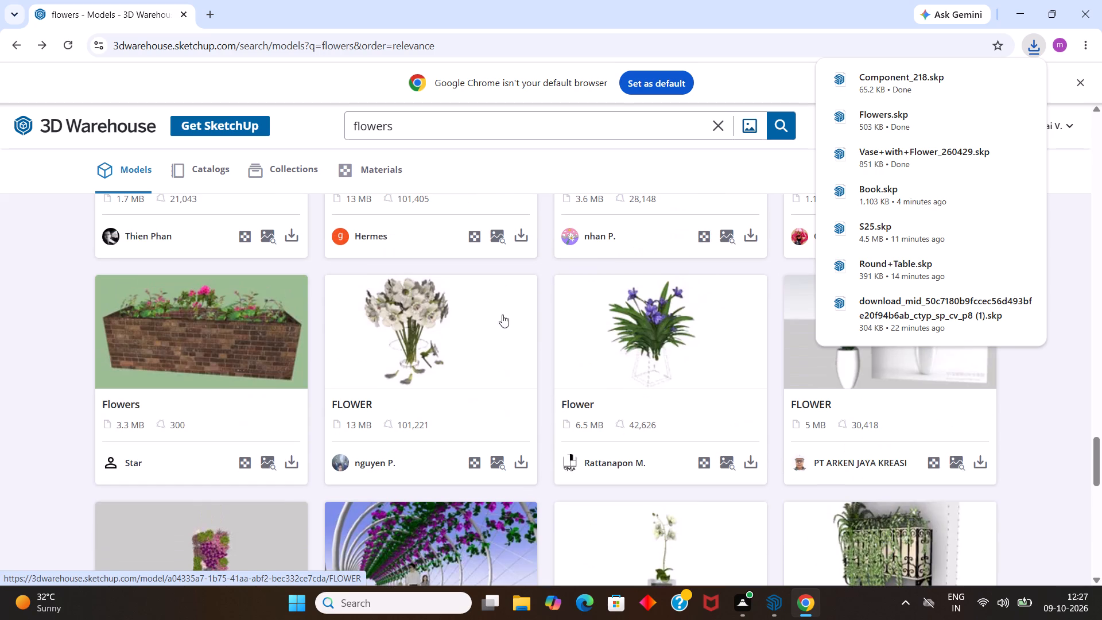
{"action": "left_click", "coordinate": [747, 469]}
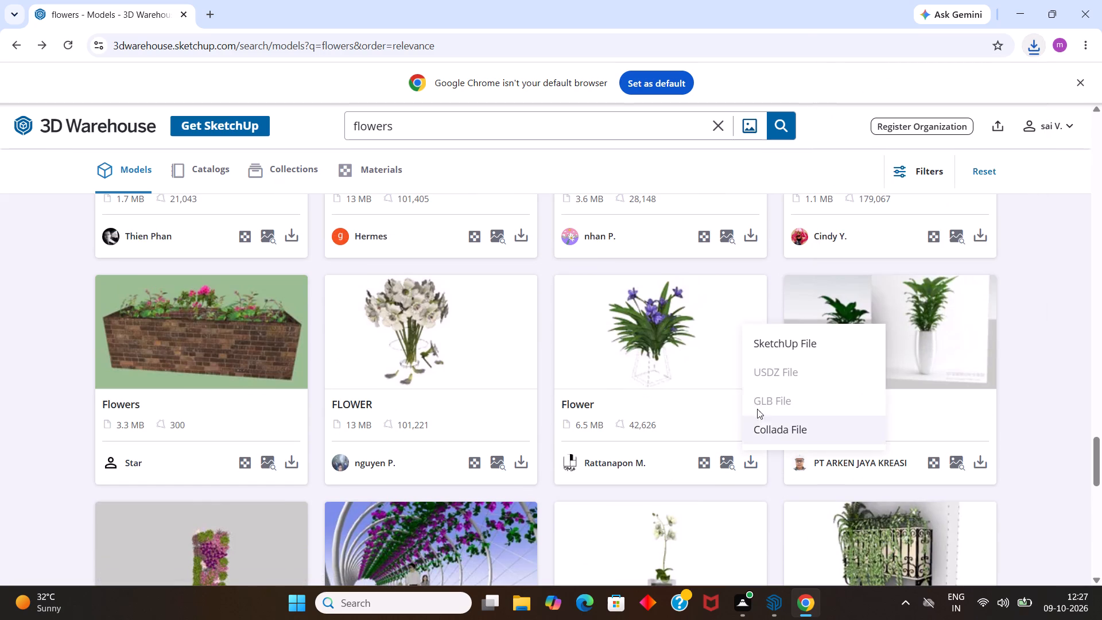
{"action": "left_click", "coordinate": [769, 349]}
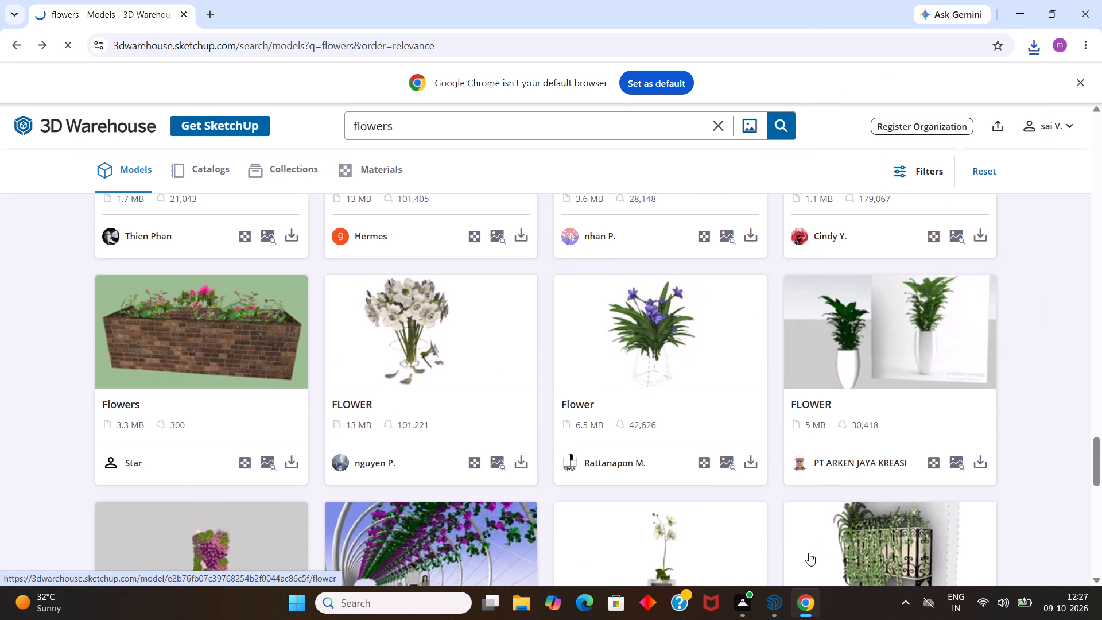
Switch to SketchUp, import the Vase+with+Flower_260429 model and place it on the ground in front of and beside the room.
{"action": "left_click", "coordinate": [778, 604]}
{"action": "scroll", "coordinate": [266, 253], "scroll_direction": "down", "scroll_amount": 4}
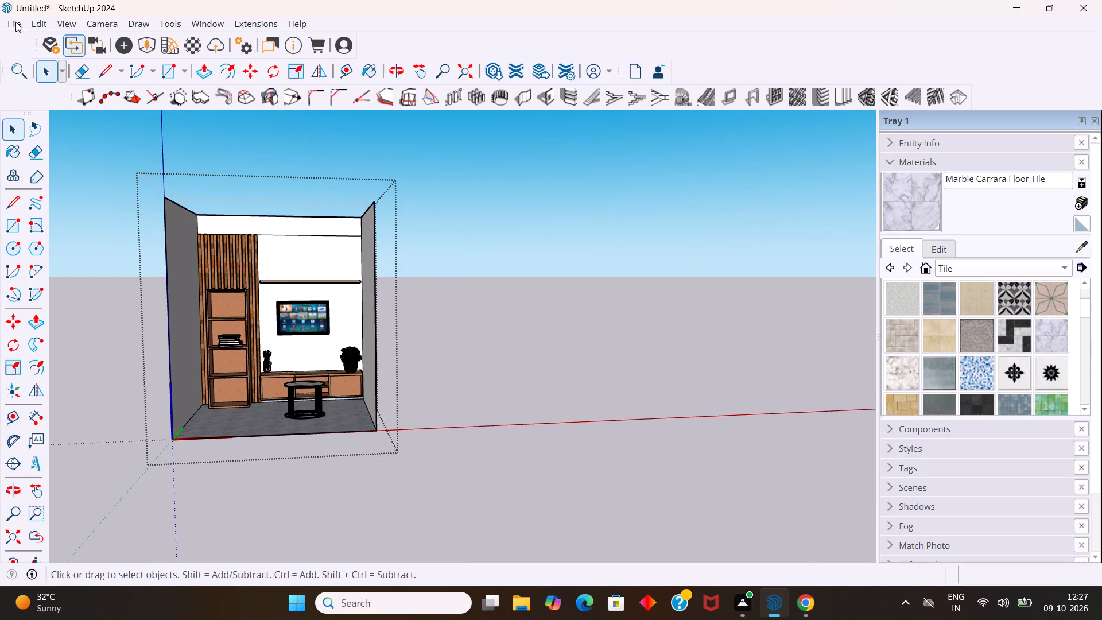
{"action": "left_click", "coordinate": [7, 21]}
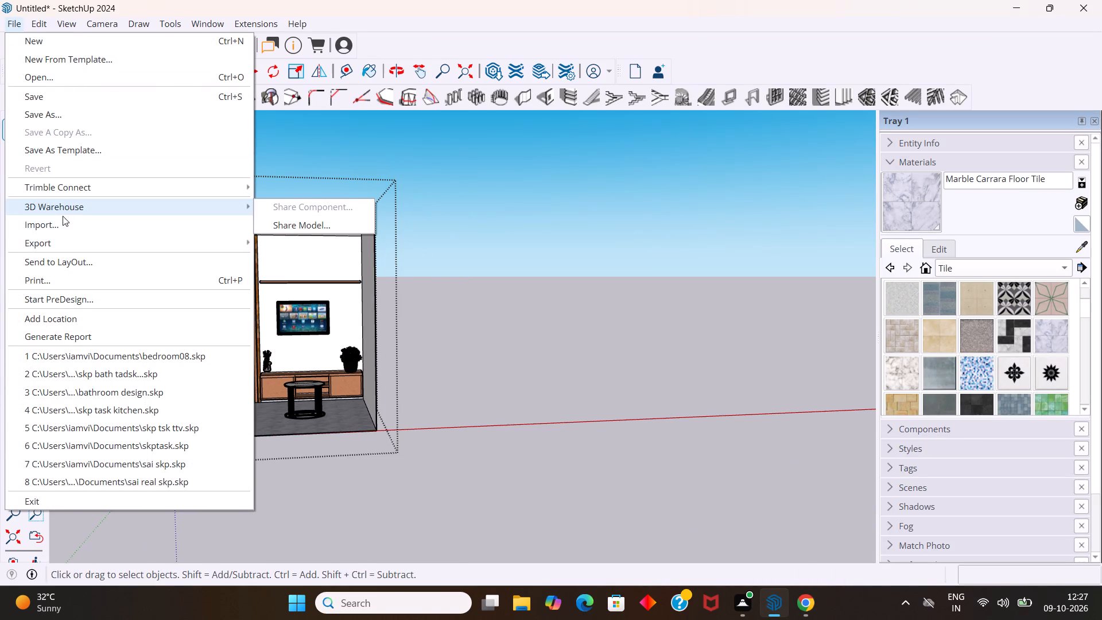
{"action": "left_click", "coordinate": [61, 219]}
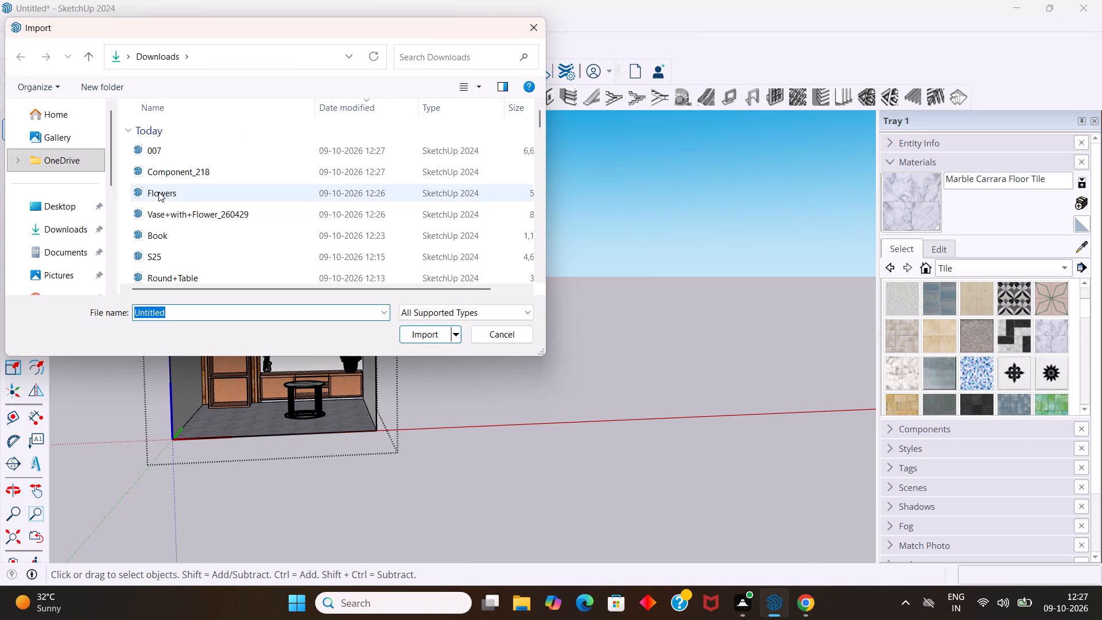
{"action": "scroll", "coordinate": [158, 192], "scroll_direction": "up", "scroll_amount": 1}
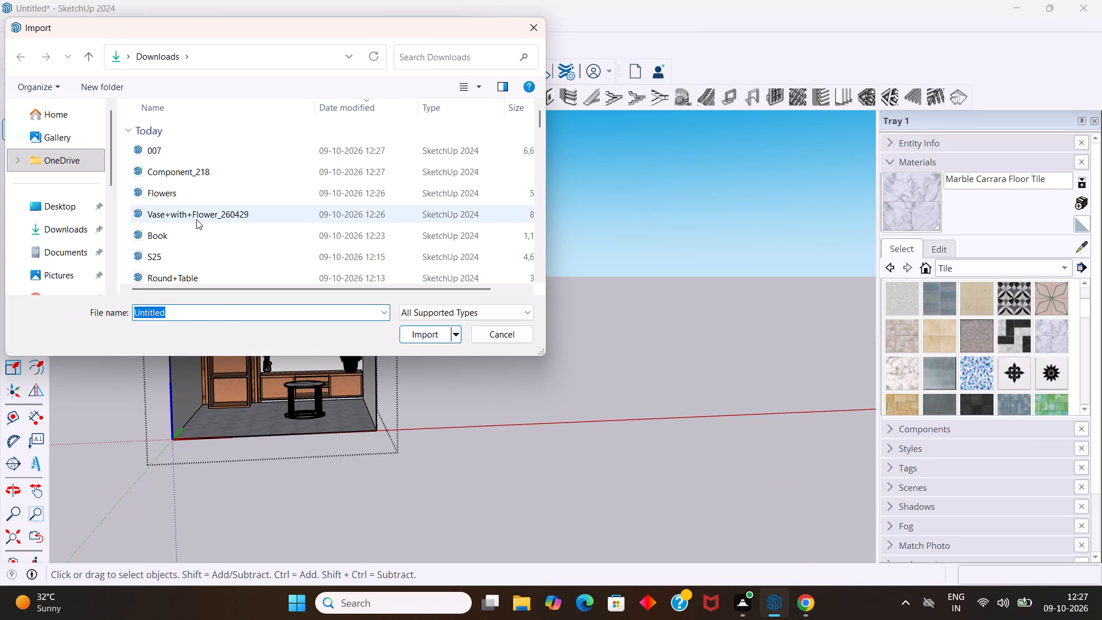
{"action": "left_click", "coordinate": [196, 219]}
{"action": "left_click", "coordinate": [422, 337]}
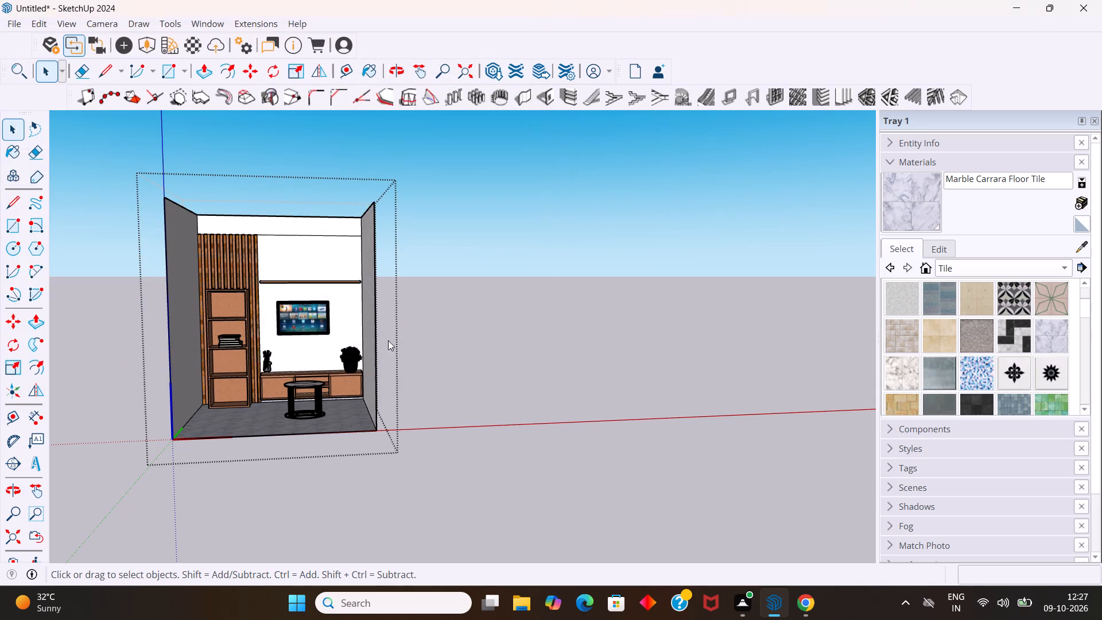
{"action": "left_click", "coordinate": [686, 340]}
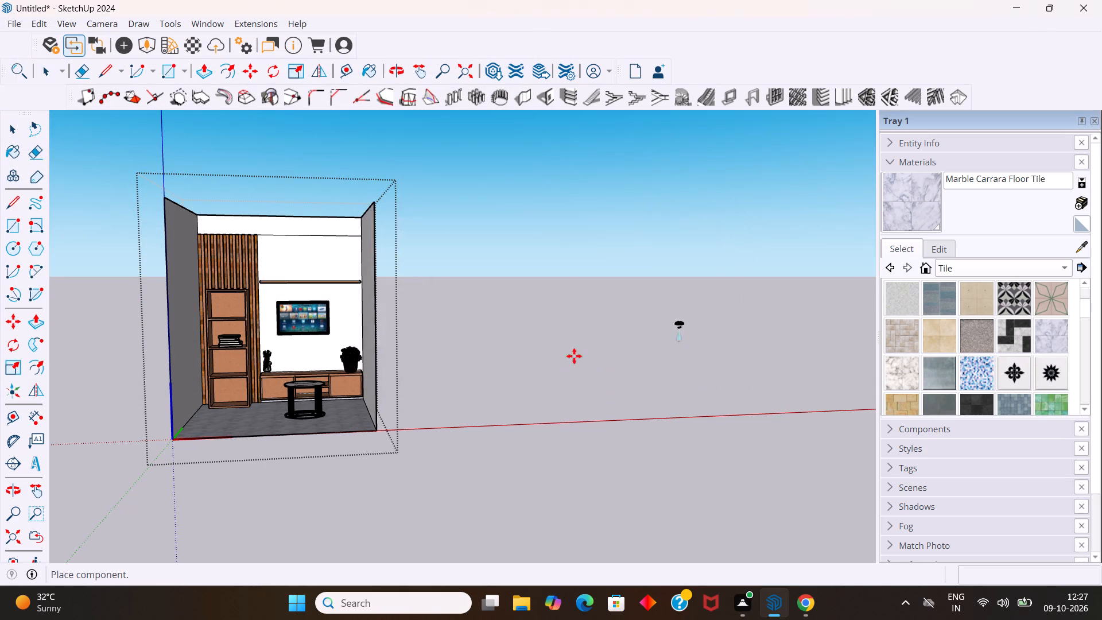
{"action": "left_click_drag", "start_coordinate": [491, 491], "coordinate": [496, 497]}
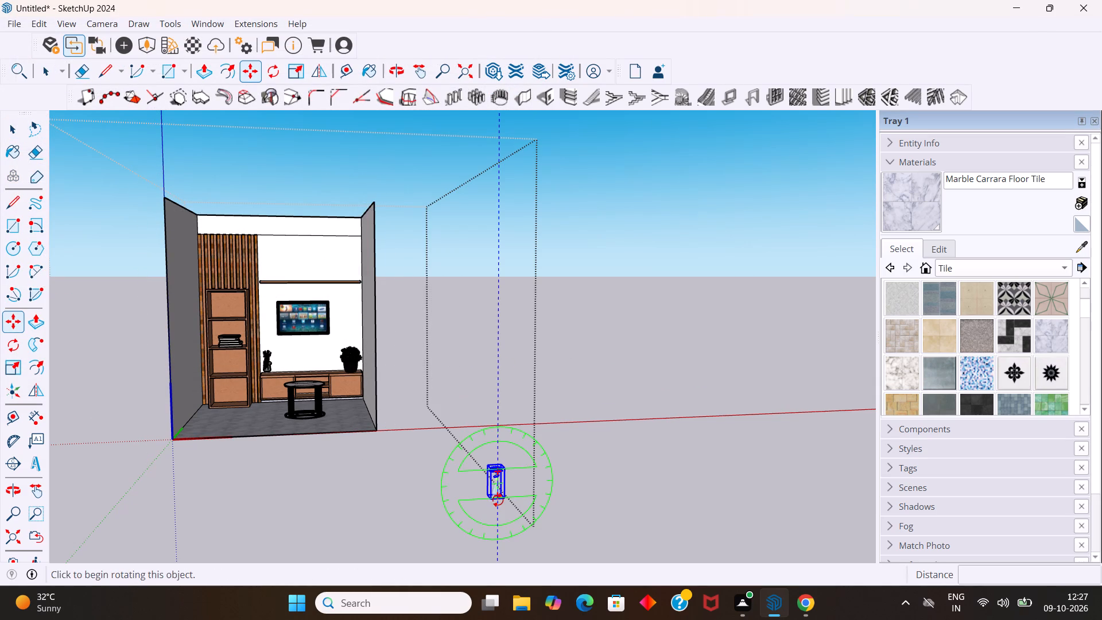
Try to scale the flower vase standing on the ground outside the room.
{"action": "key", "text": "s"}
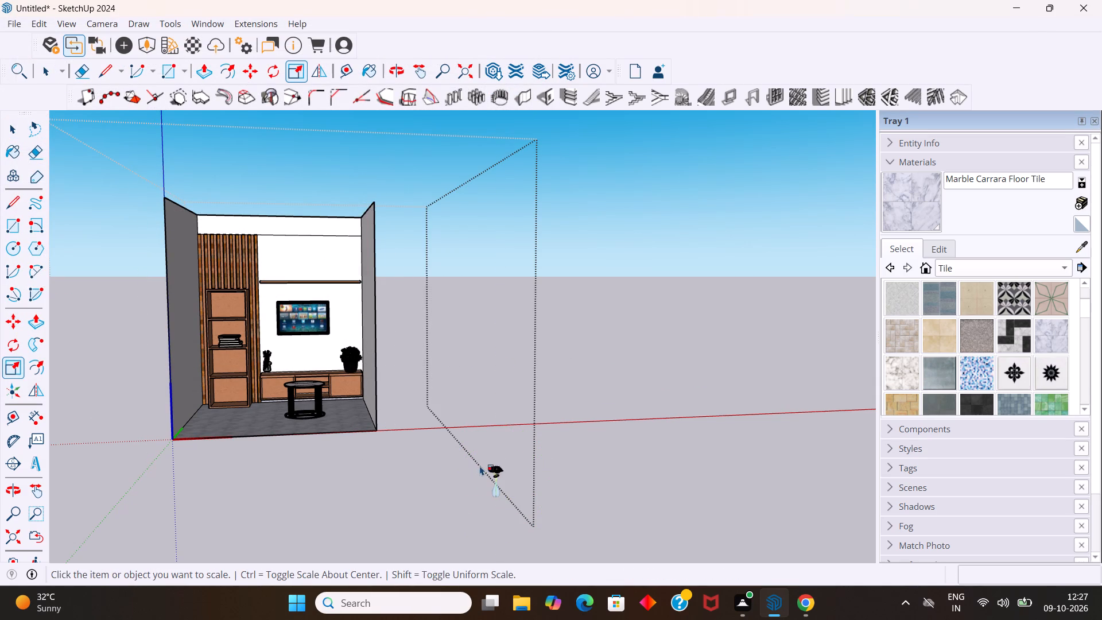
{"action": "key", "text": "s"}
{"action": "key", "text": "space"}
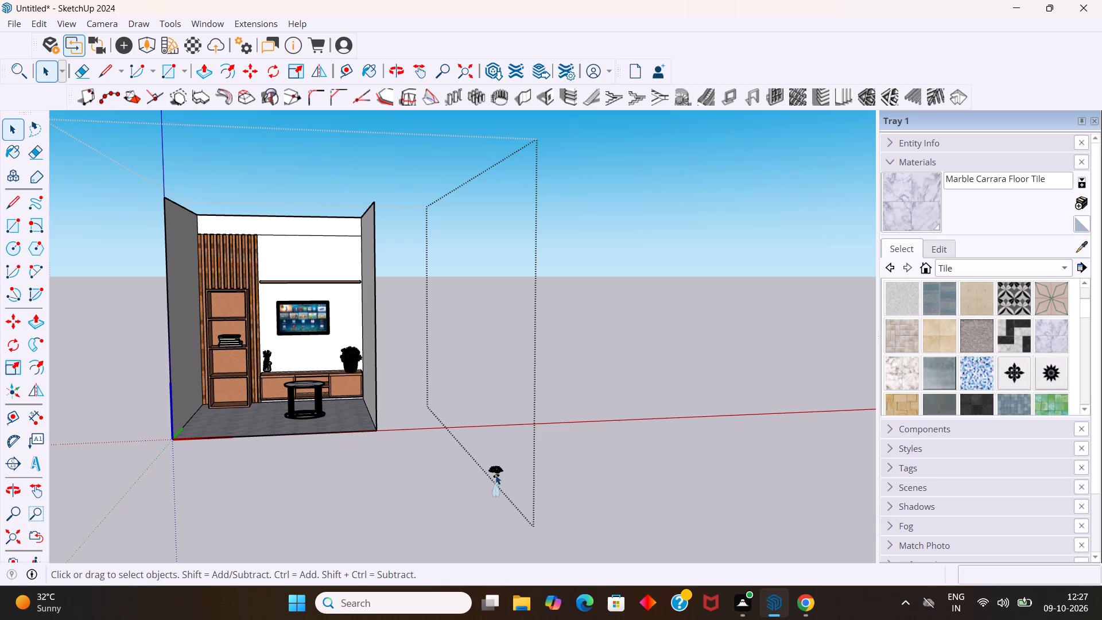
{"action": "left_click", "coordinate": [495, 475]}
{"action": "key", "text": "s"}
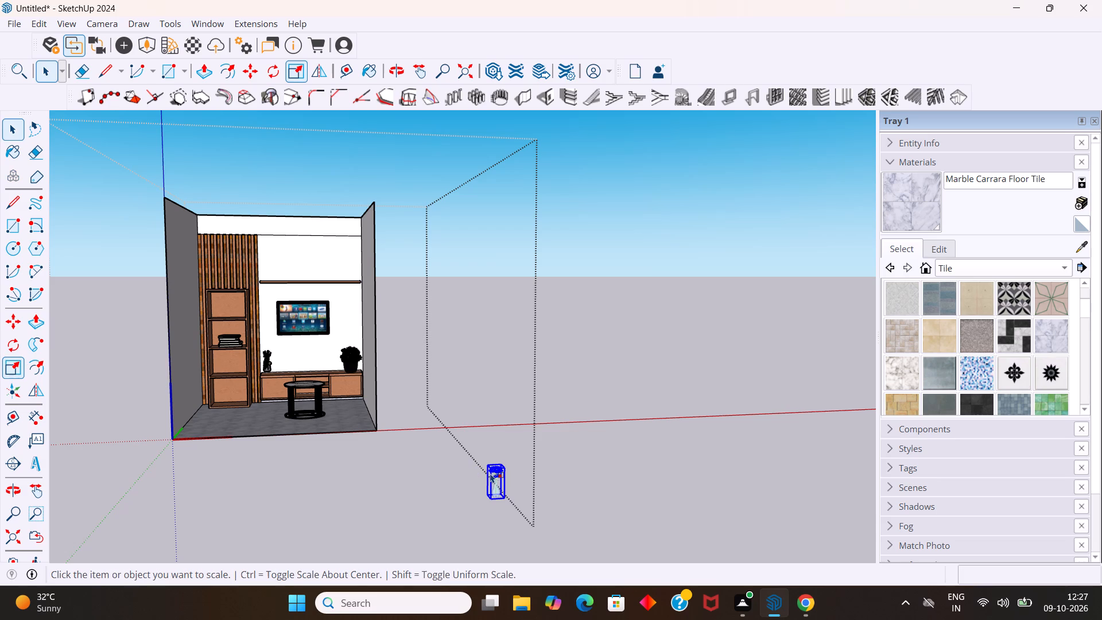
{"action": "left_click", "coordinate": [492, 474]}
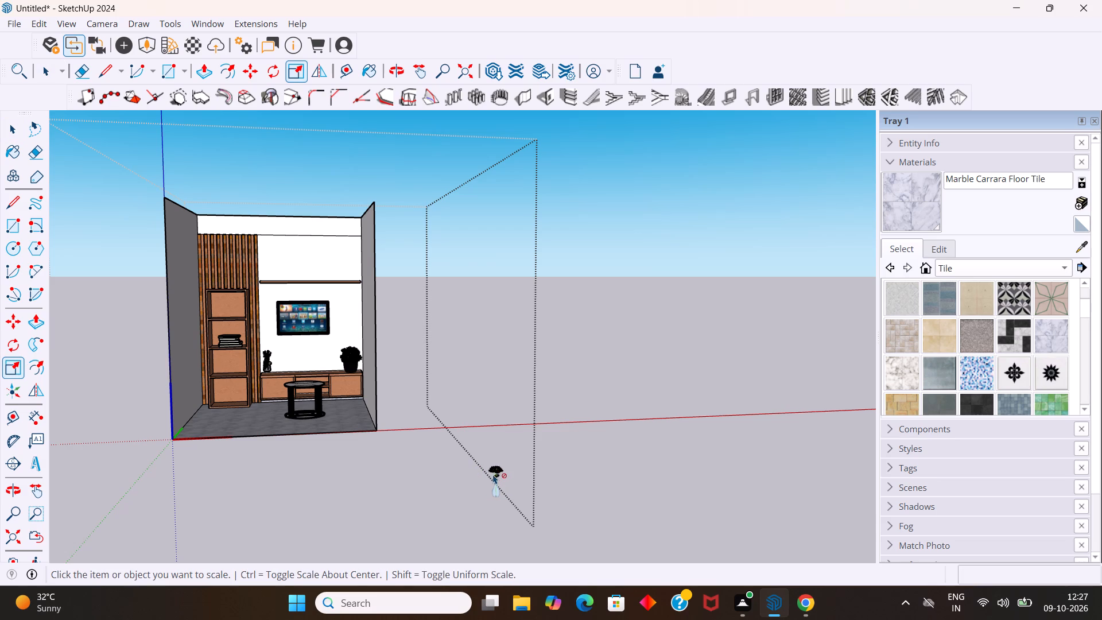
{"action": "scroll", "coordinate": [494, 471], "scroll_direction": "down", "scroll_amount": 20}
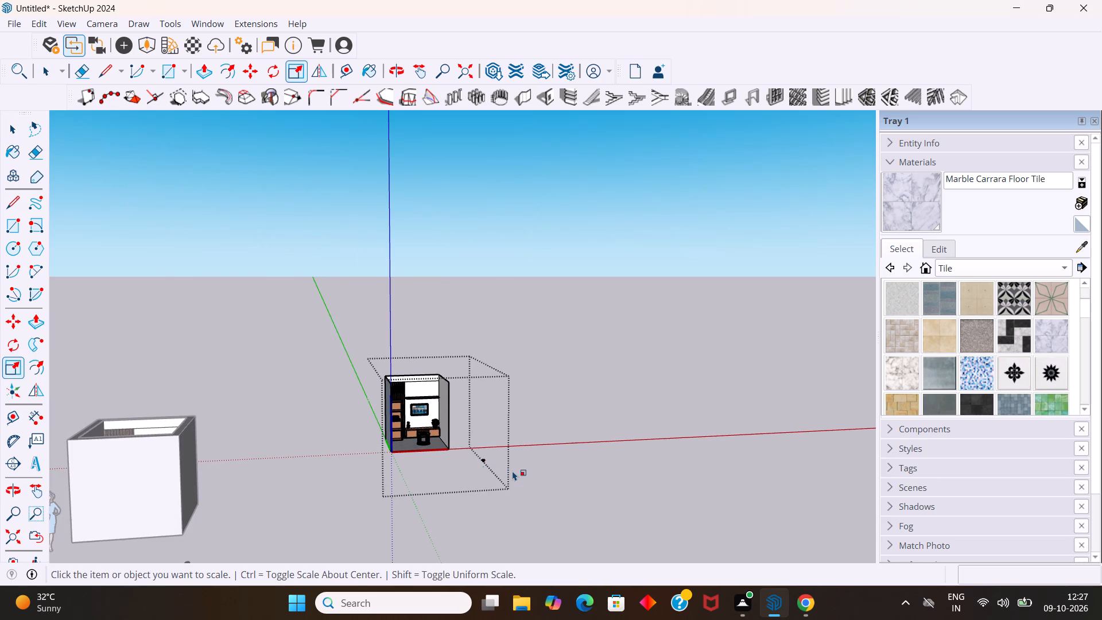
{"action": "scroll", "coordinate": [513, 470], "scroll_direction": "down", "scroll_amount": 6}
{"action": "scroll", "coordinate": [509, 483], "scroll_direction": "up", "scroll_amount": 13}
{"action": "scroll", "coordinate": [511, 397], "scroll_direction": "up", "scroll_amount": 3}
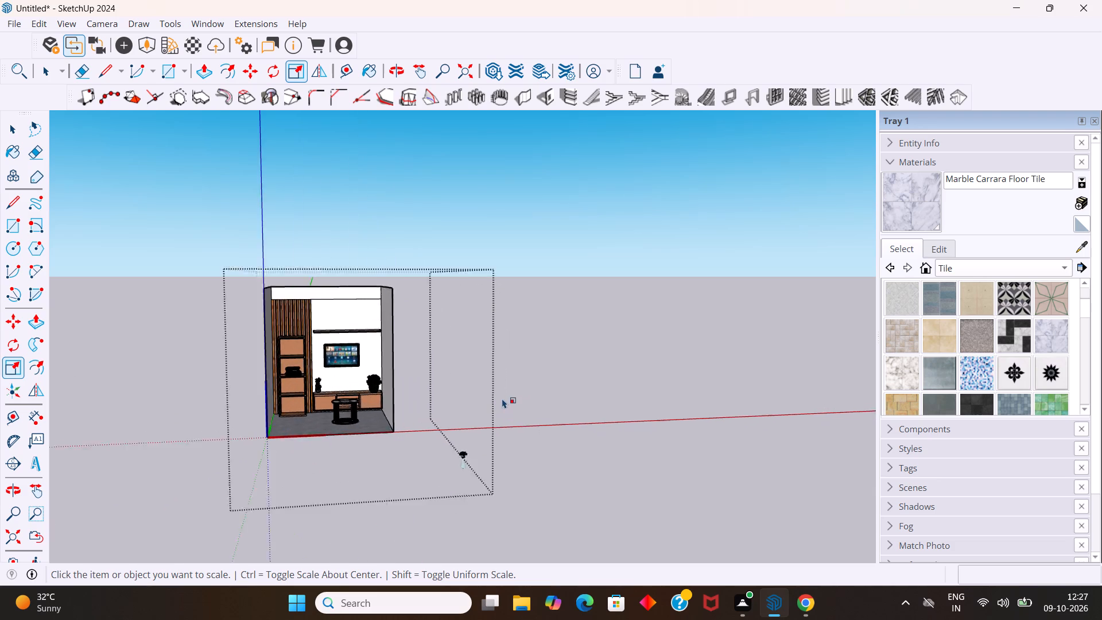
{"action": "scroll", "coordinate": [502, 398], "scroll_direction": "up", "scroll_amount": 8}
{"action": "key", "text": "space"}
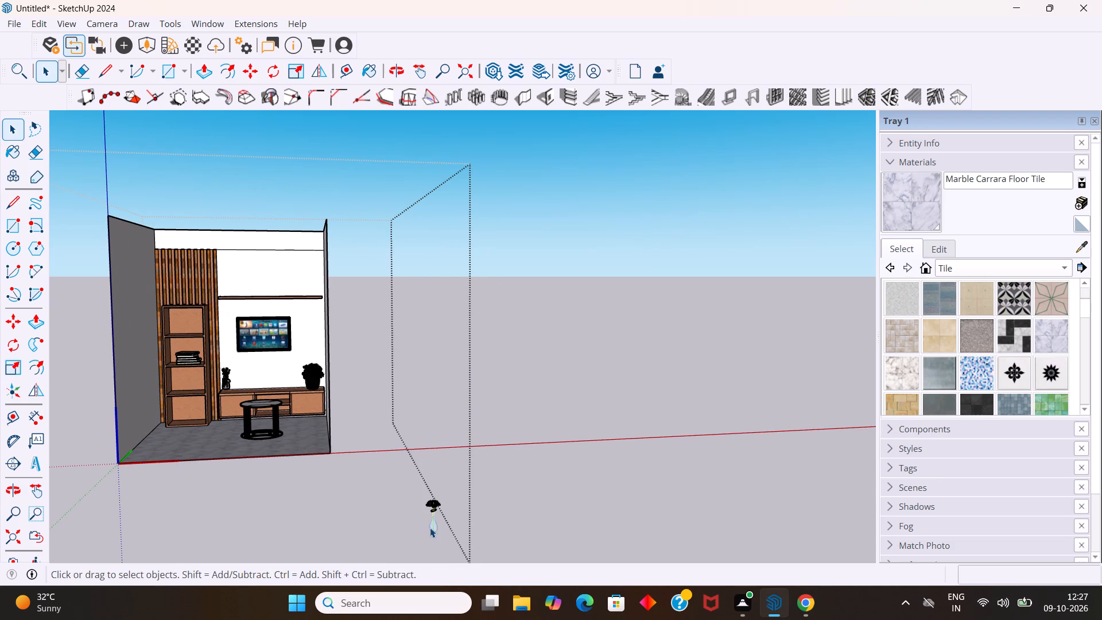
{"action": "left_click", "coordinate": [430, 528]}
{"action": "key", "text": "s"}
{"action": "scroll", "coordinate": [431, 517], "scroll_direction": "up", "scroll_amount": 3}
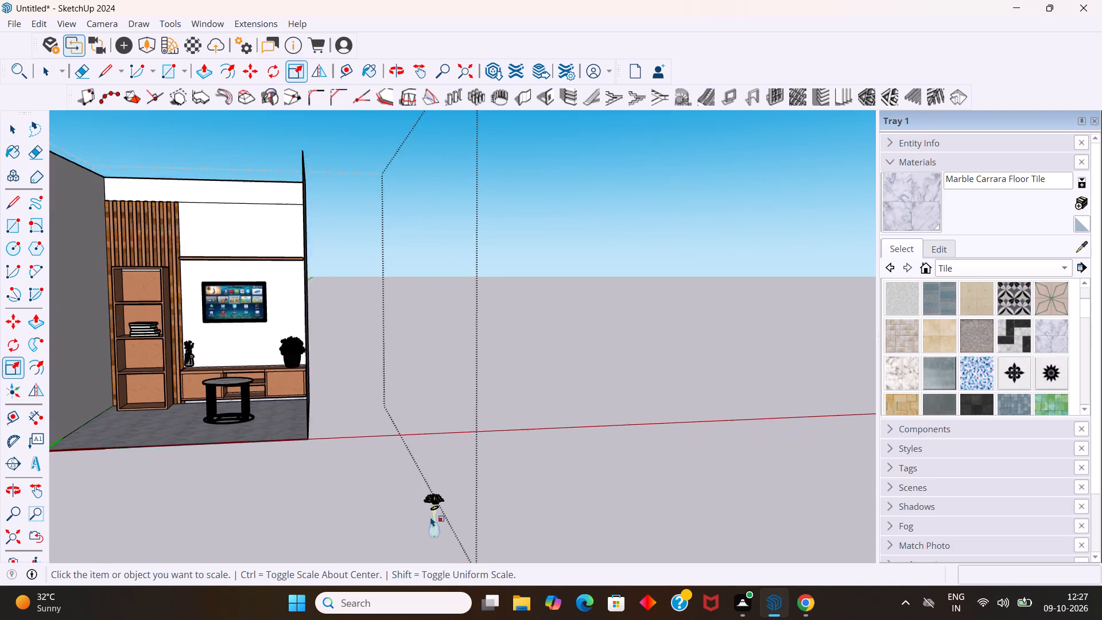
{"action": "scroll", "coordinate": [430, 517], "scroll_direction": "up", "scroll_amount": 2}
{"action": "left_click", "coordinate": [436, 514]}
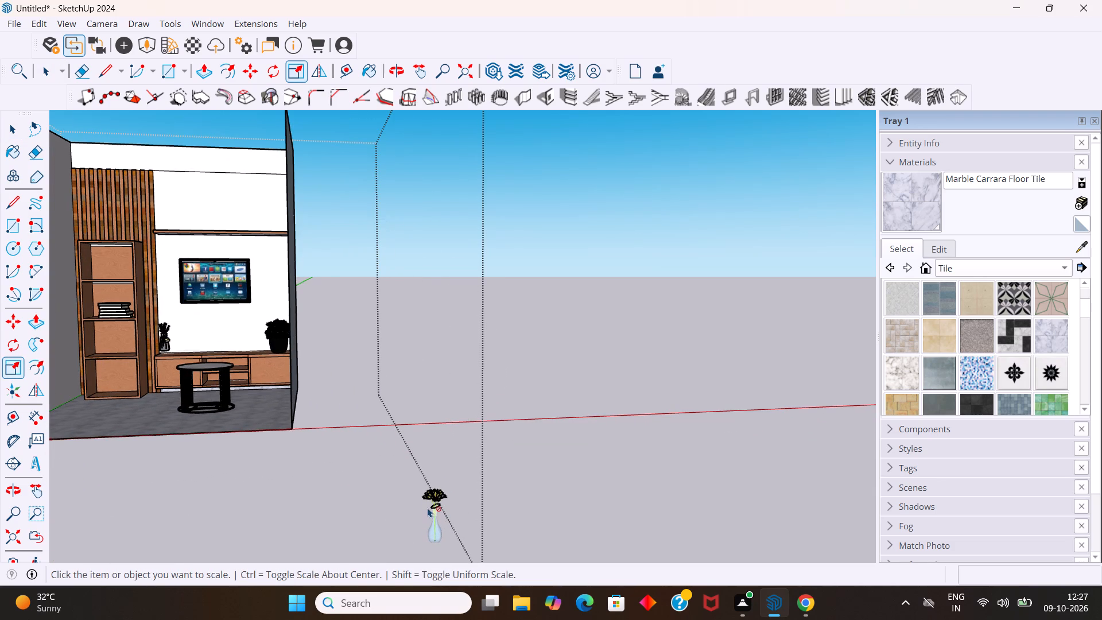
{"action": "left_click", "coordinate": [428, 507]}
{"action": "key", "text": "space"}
Move the flower vase about 20' 9 5/8" onto the wooden shelf above the TV, at the end beside the slatted panel.
{"action": "left_click", "coordinate": [434, 507]}
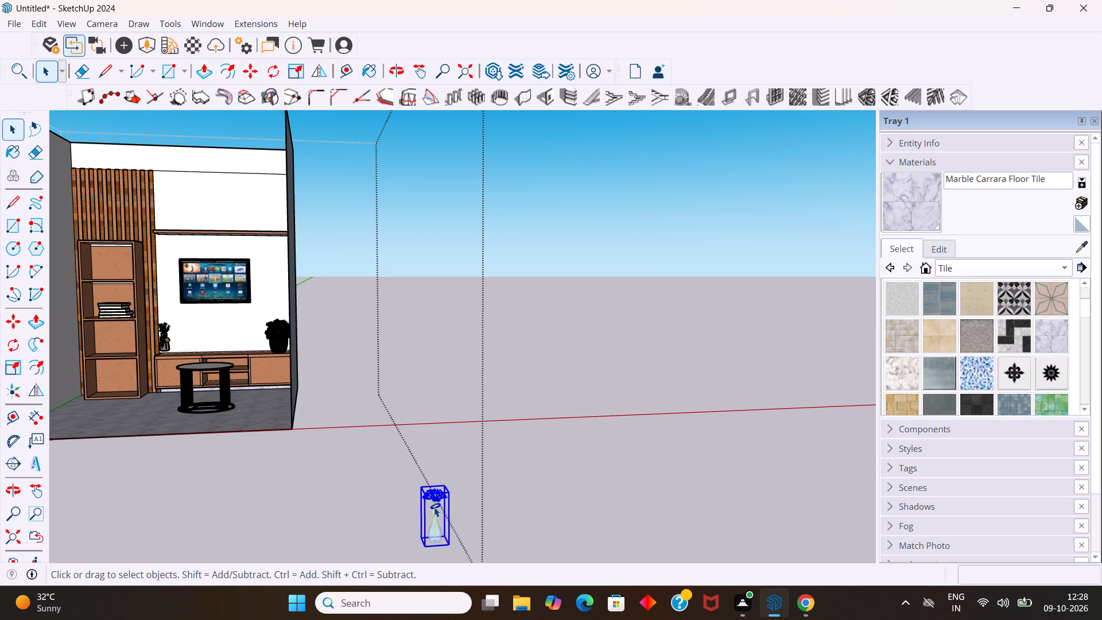
{"action": "key", "text": "m"}
{"action": "left_click", "coordinate": [424, 549]}
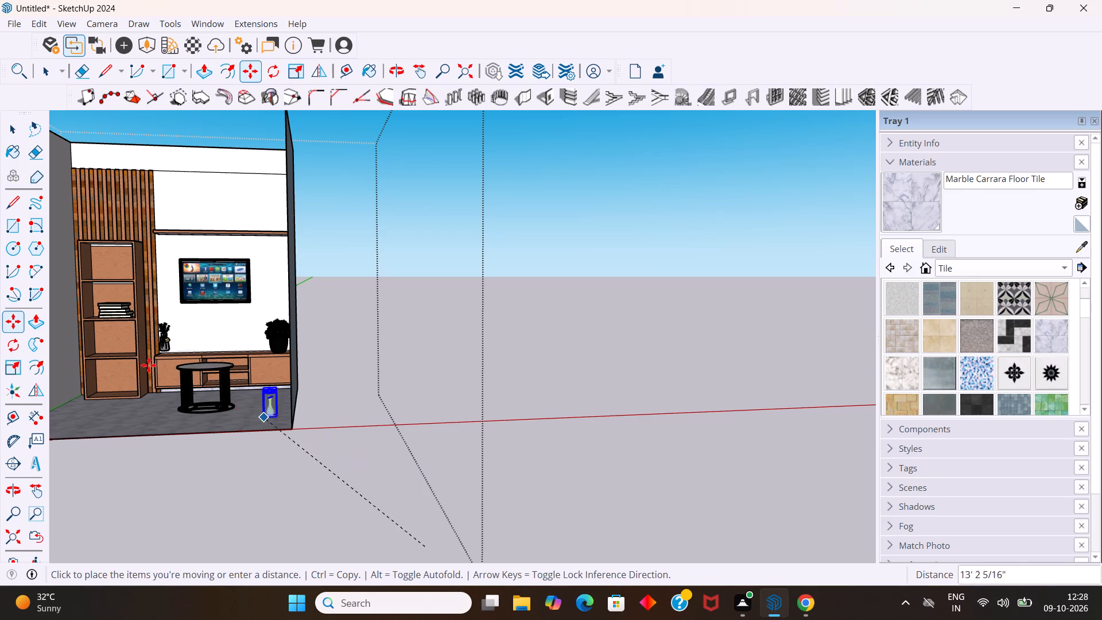
{"action": "scroll", "coordinate": [144, 317], "scroll_direction": "up", "scroll_amount": 6}
{"action": "scroll", "coordinate": [211, 339], "scroll_direction": "down", "scroll_amount": 10}
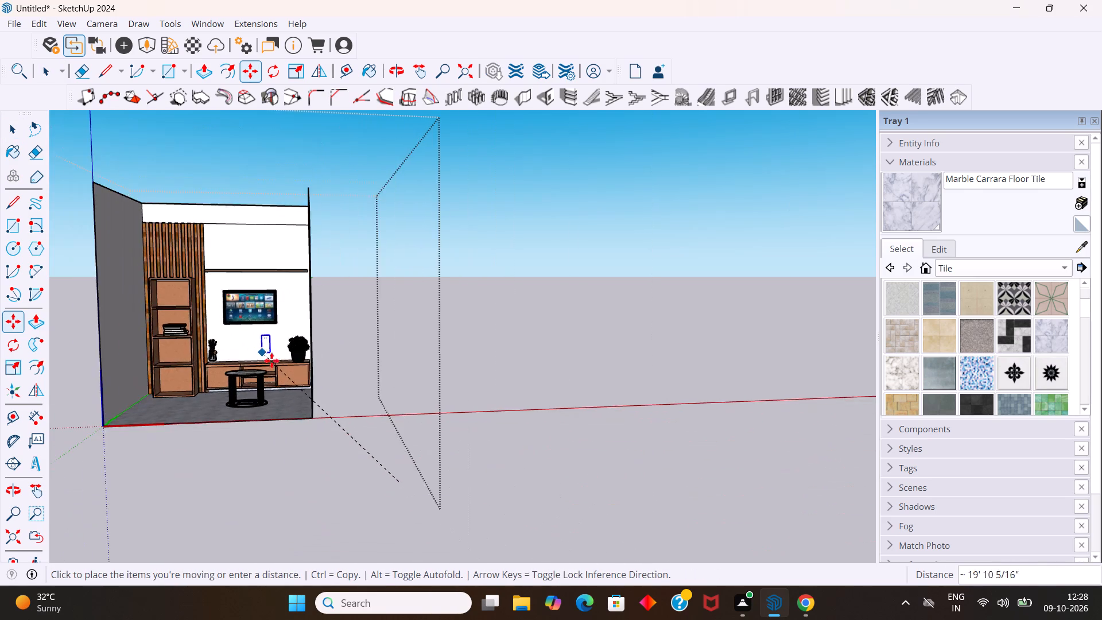
{"action": "scroll", "coordinate": [276, 366], "scroll_direction": "down", "scroll_amount": 4}
{"action": "scroll", "coordinate": [269, 351], "scroll_direction": "up", "scroll_amount": 5}
{"action": "scroll", "coordinate": [200, 265], "scroll_direction": "up", "scroll_amount": 3}
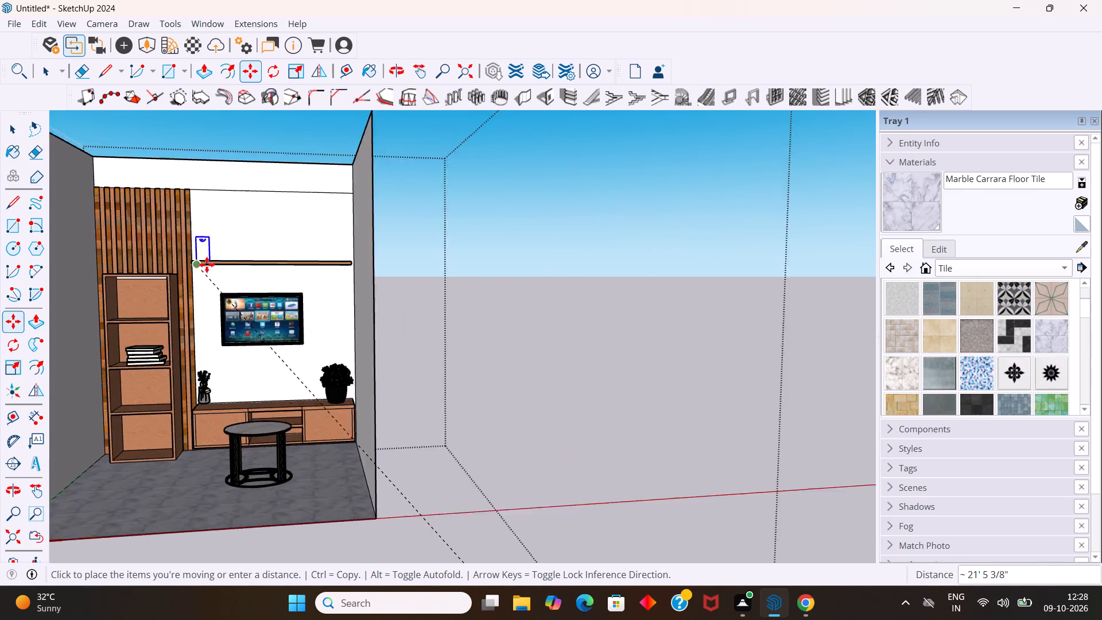
{"action": "scroll", "coordinate": [207, 265], "scroll_direction": "up", "scroll_amount": 9}
{"action": "middle_click_drag", "start_coordinate": [217, 255], "coordinate": [257, 501]}
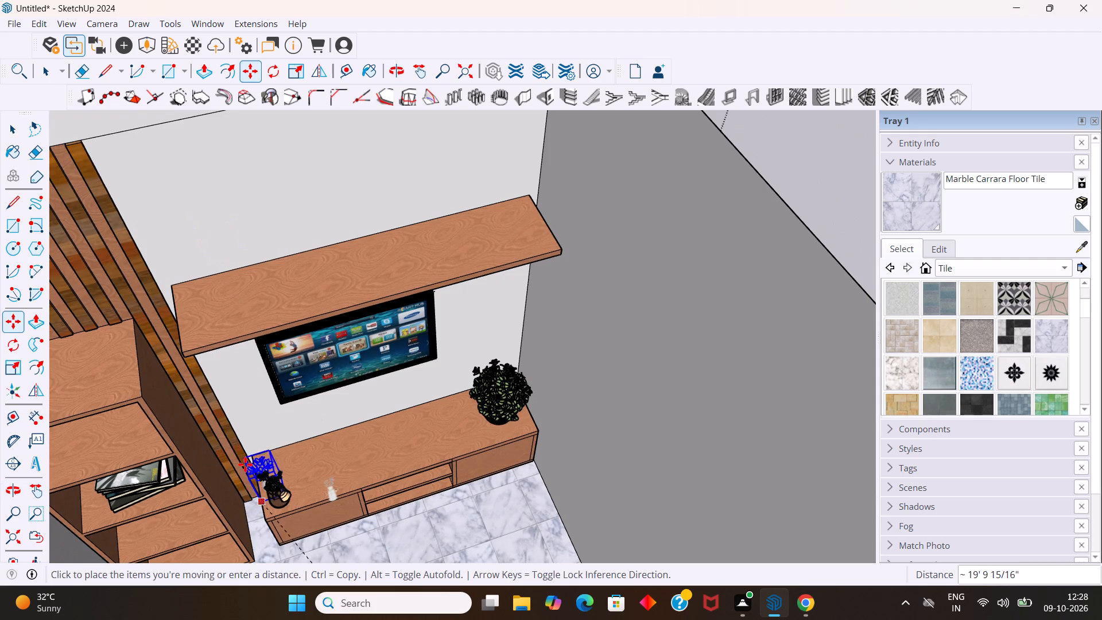
{"action": "left_click", "coordinate": [197, 330]}
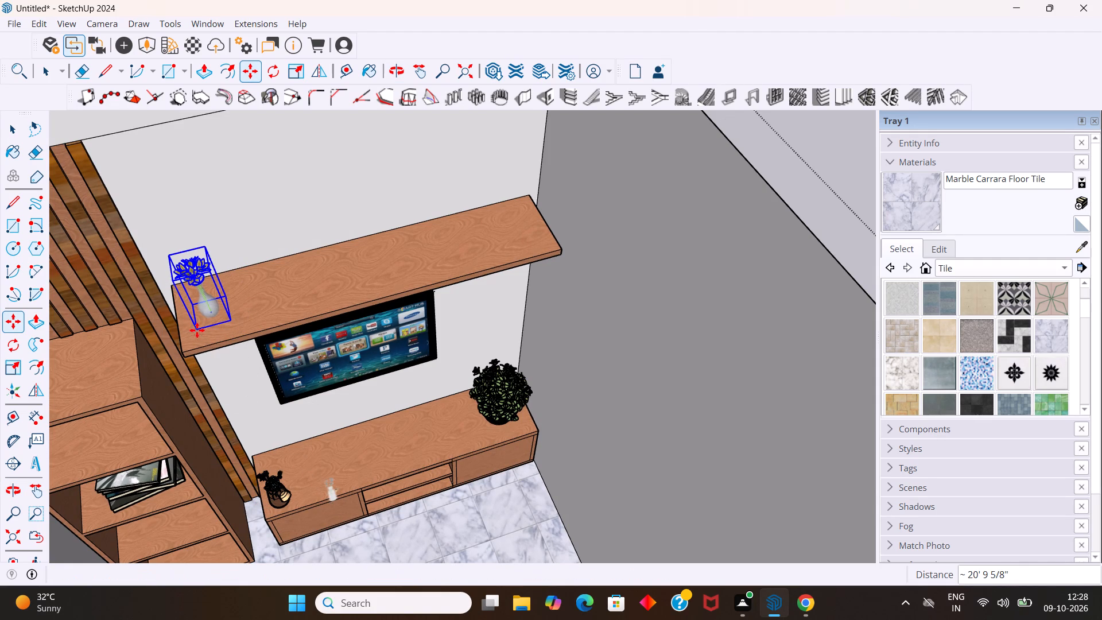
{"action": "key", "text": "space"}
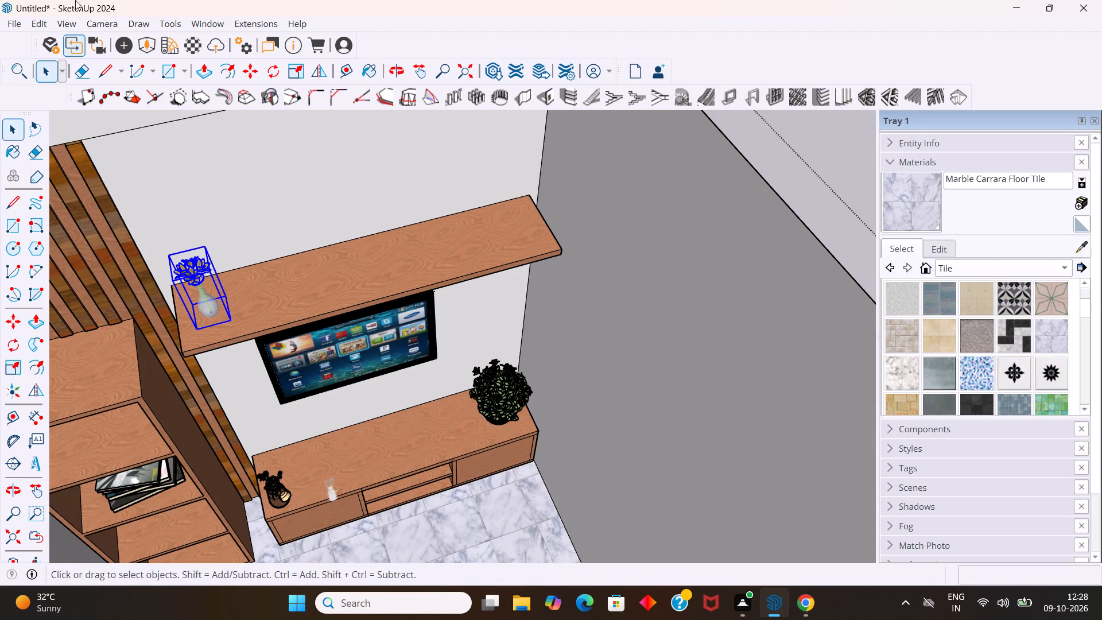
Import the Component_218 model from Downloads, accept the version warning and place it at the grey side wall near the TV.
{"action": "left_click", "coordinate": [9, 19]}
{"action": "left_click", "coordinate": [75, 226]}
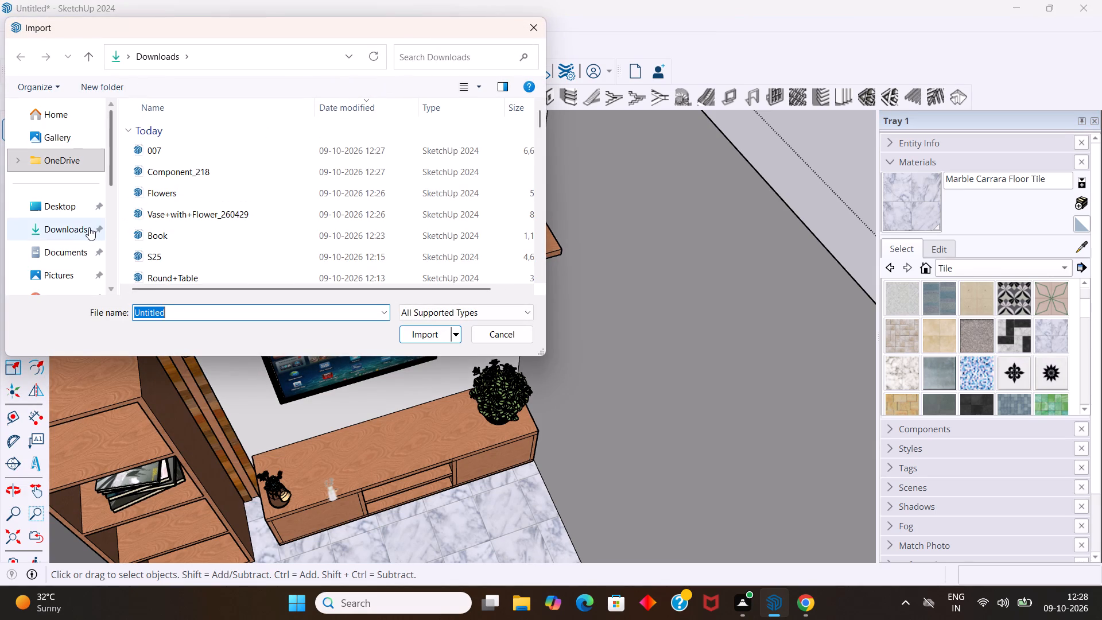
{"action": "left_click", "coordinate": [89, 227]}
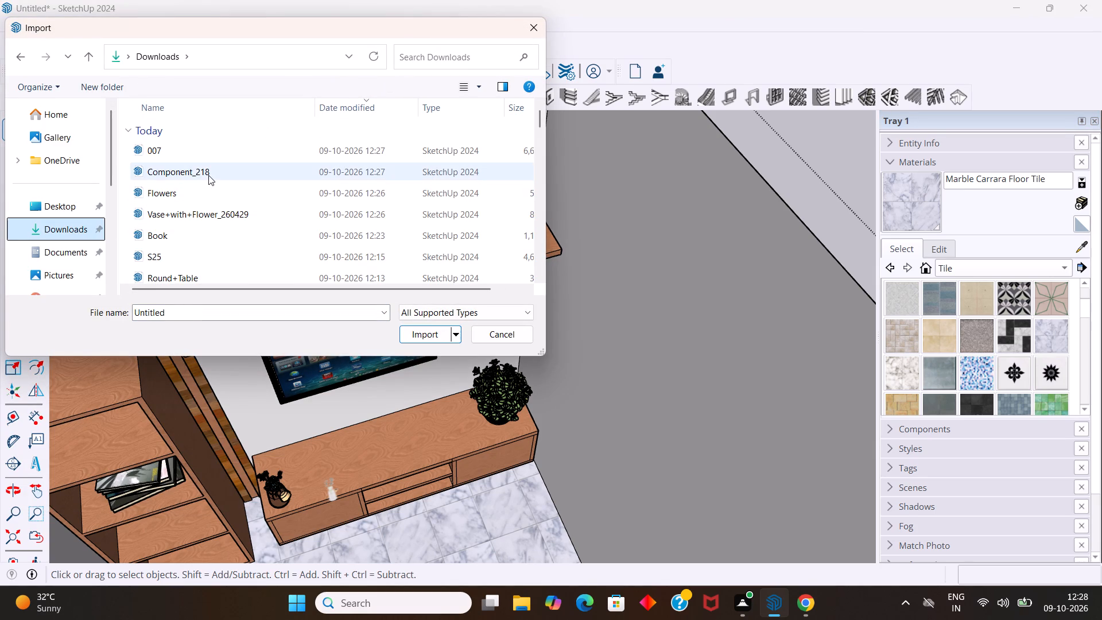
{"action": "left_click", "coordinate": [208, 172]}
{"action": "left_click", "coordinate": [425, 331]}
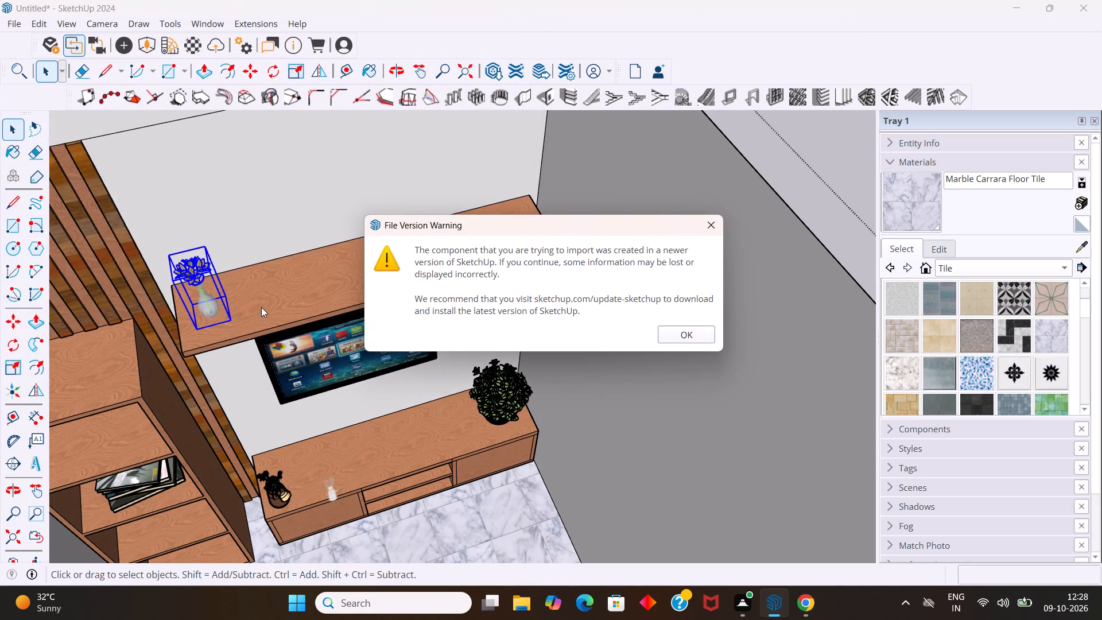
{"action": "left_click", "coordinate": [691, 331]}
{"action": "left_click", "coordinate": [703, 330]}
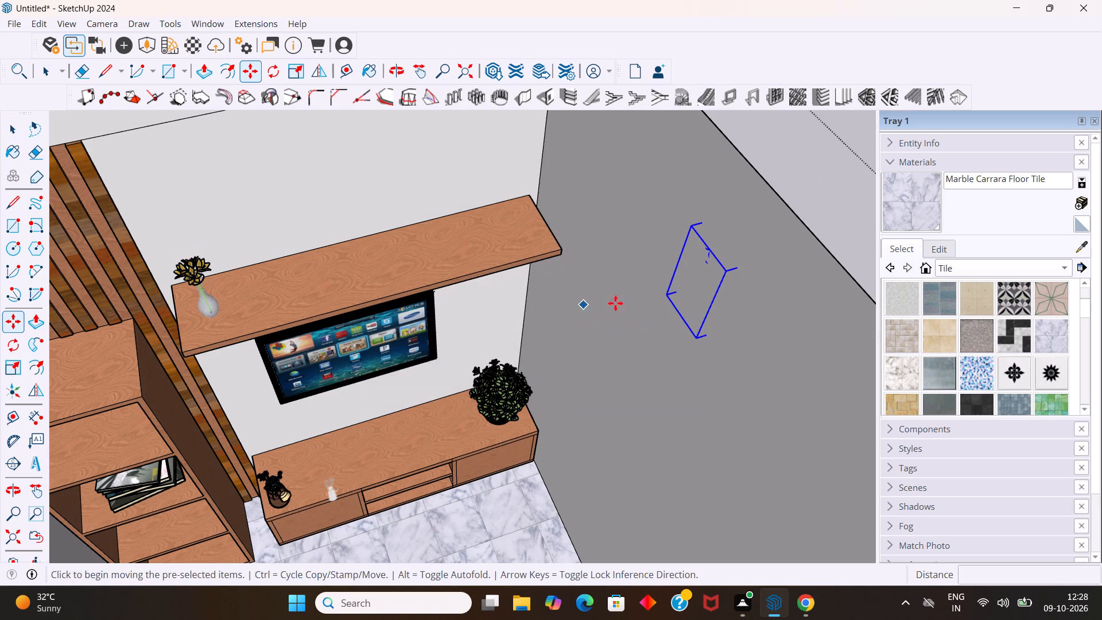
Move the imported pink flower vase about 8' 1 3/4" onto the top of the open bookshelf by the slatted panel.
{"action": "key", "text": "m"}
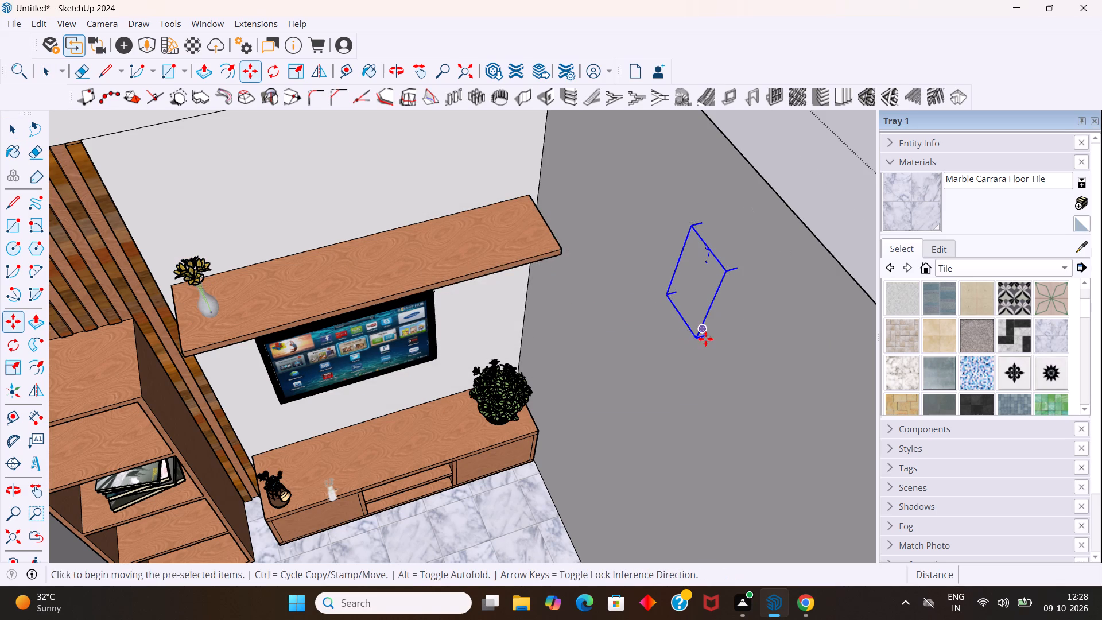
{"action": "left_click", "coordinate": [704, 333]}
{"action": "scroll", "coordinate": [352, 281], "scroll_direction": "down", "scroll_amount": 6}
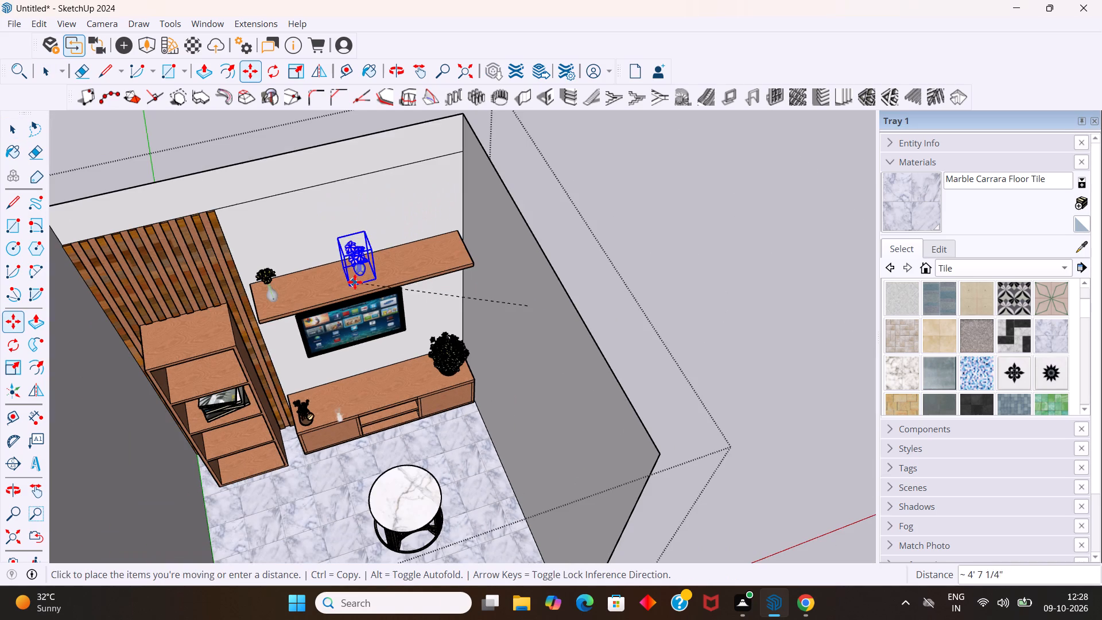
{"action": "scroll", "coordinate": [223, 343], "scroll_direction": "up", "scroll_amount": 9}
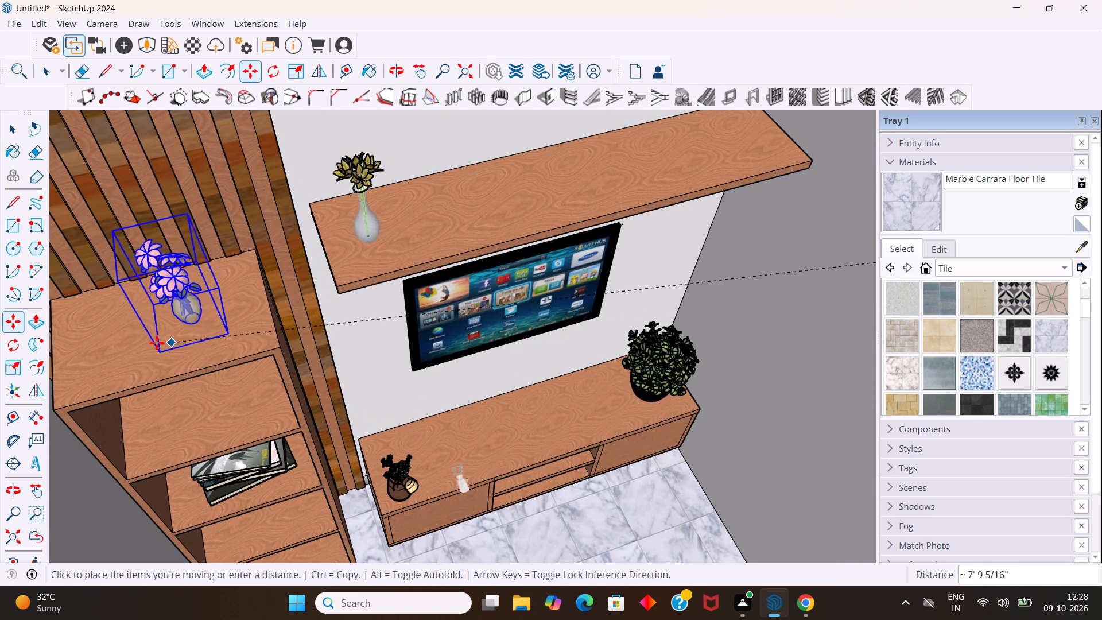
{"action": "left_click", "coordinate": [126, 359]}
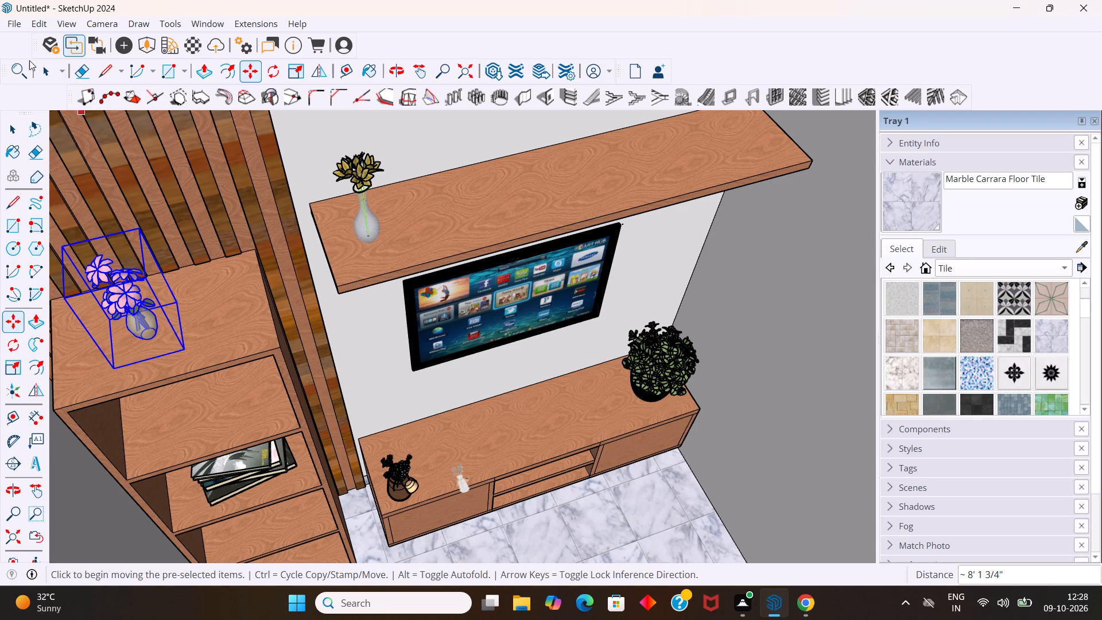
Import the Flowers model from Downloads and place it outside the room, beyond the grey side wall.
{"action": "left_click", "coordinate": [7, 23]}
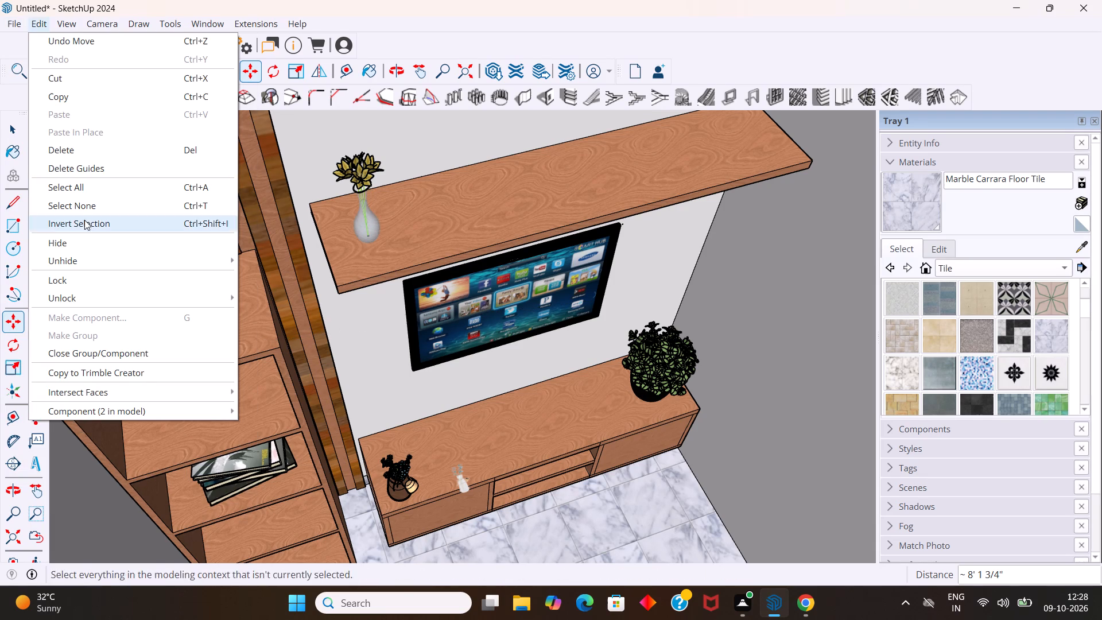
{"action": "left_click", "coordinate": [18, 26]}
{"action": "left_click", "coordinate": [18, 26]}
{"action": "left_click", "coordinate": [38, 227]}
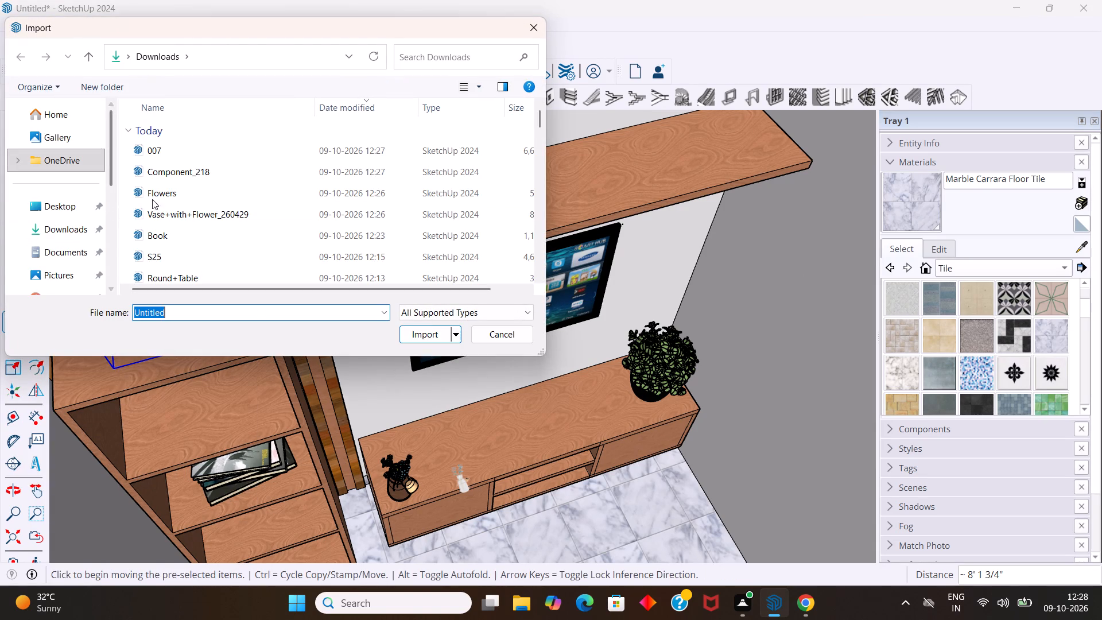
{"action": "left_click", "coordinate": [157, 195]}
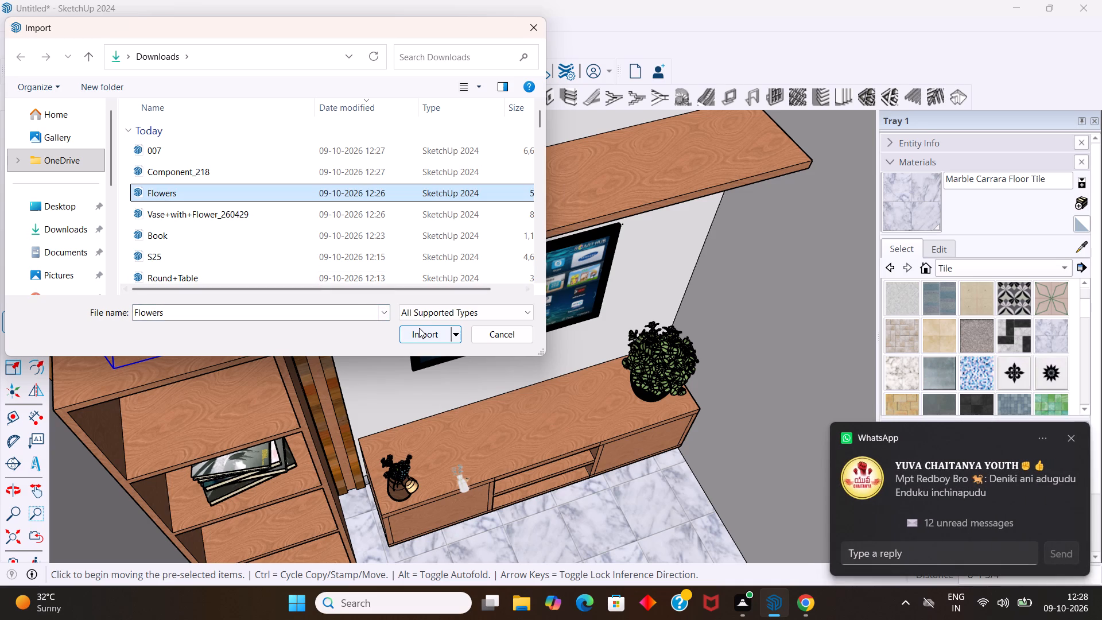
{"action": "left_click", "coordinate": [419, 328]}
{"action": "scroll", "coordinate": [297, 294], "scroll_direction": "down", "scroll_amount": 5}
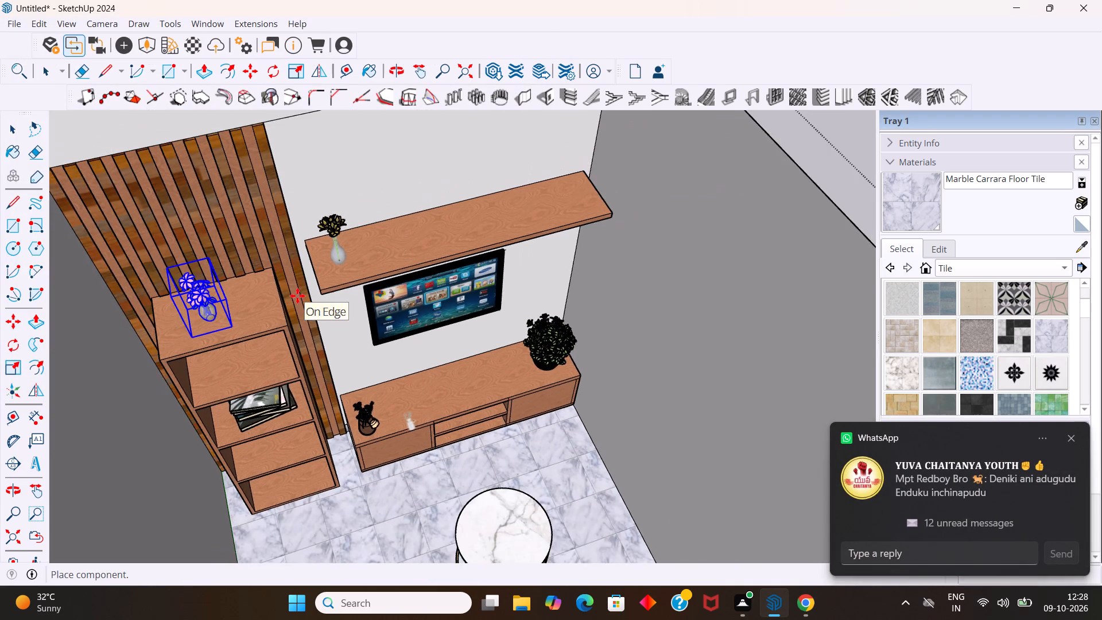
{"action": "scroll", "coordinate": [297, 289], "scroll_direction": "down", "scroll_amount": 14}
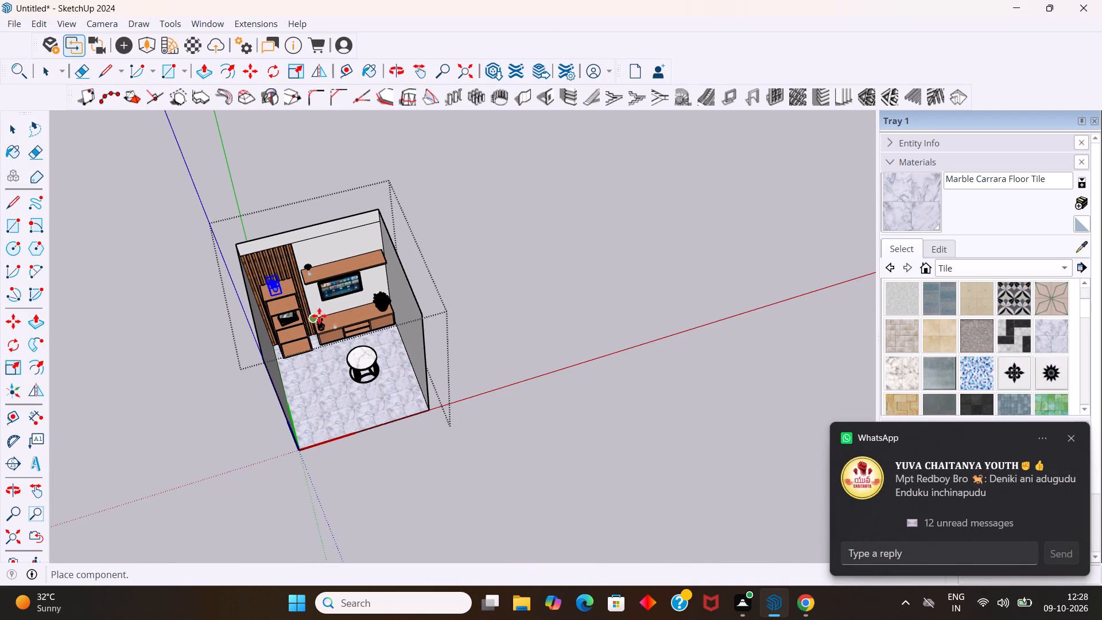
{"action": "left_click", "coordinate": [517, 315]}
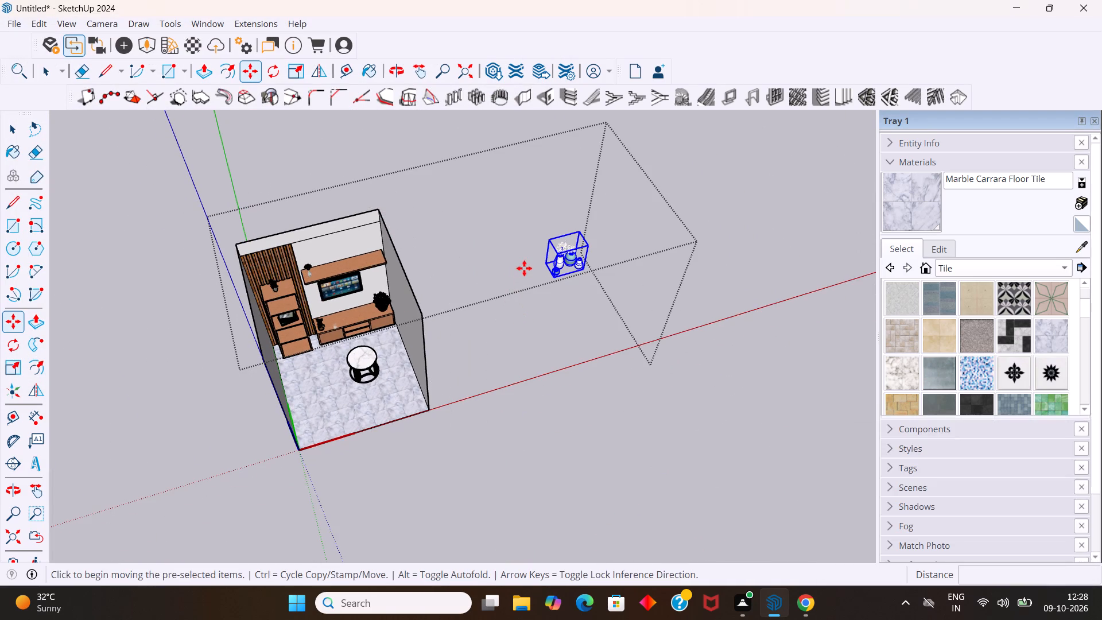
Explode the imported Flowers component with the white and teal vases outside the room.
{"action": "right_click", "coordinate": [547, 282]}
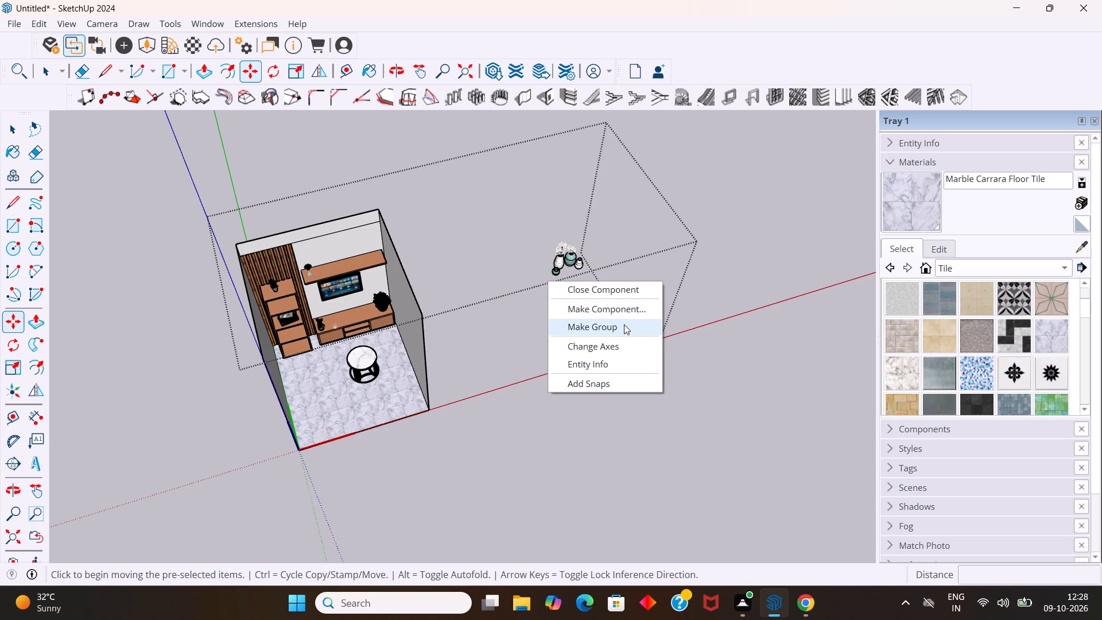
{"action": "left_click", "coordinate": [514, 340]}
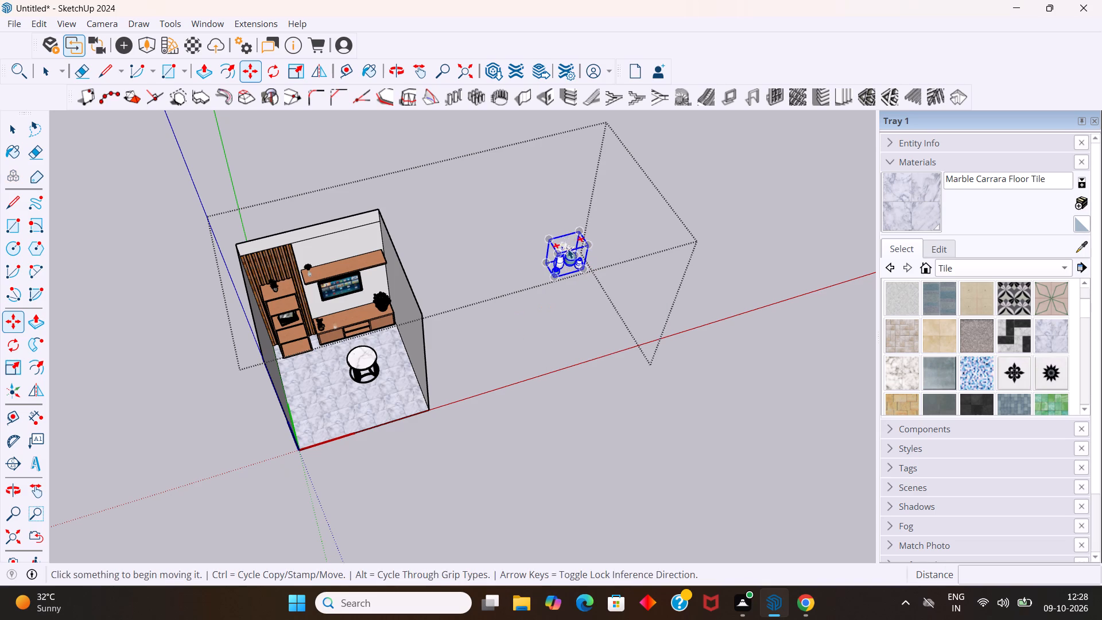
{"action": "key", "text": "space"}
{"action": "left_click", "coordinate": [566, 250]}
{"action": "right_click", "coordinate": [567, 251]}
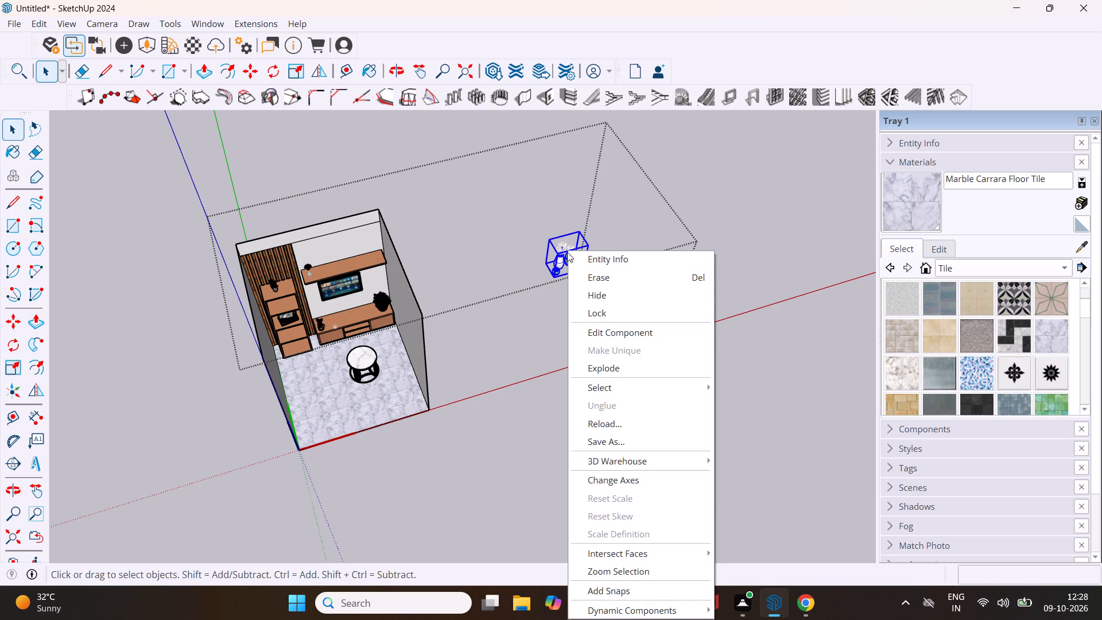
{"action": "left_click", "coordinate": [625, 361]}
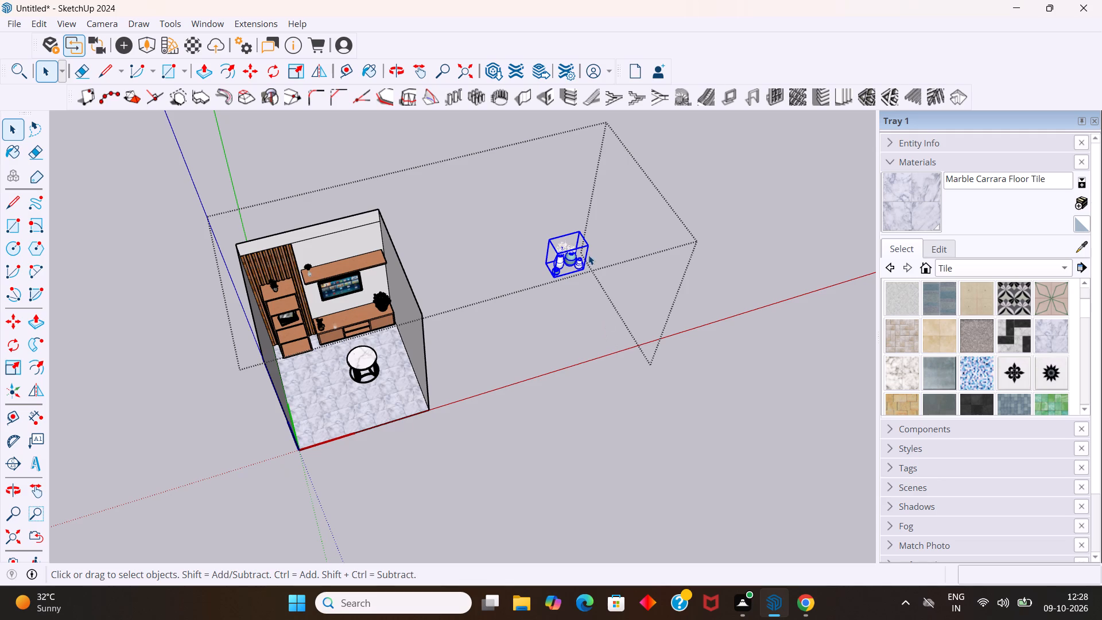
Explode the flower vase set outside the room once more.
{"action": "scroll", "coordinate": [576, 253], "scroll_direction": "up", "scroll_amount": 9}
{"action": "right_click", "coordinate": [572, 242]}
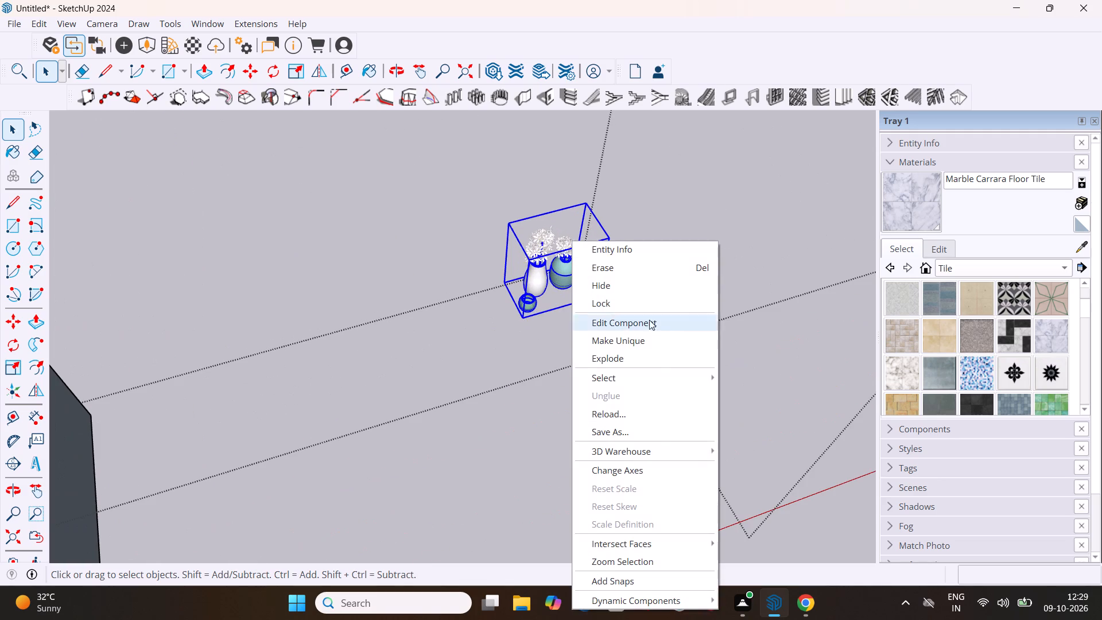
{"action": "left_click", "coordinate": [614, 362]}
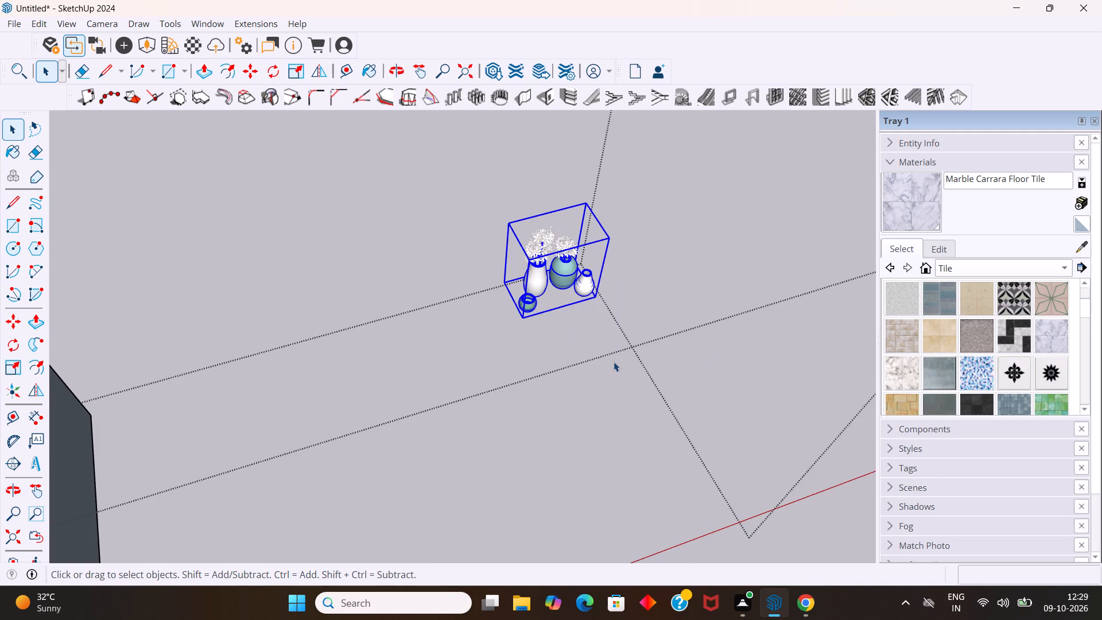
Move the white and teal vase set about 16' 4 15/16" onto the wall shelf above the TV, beside the grey side wall.
{"action": "scroll", "coordinate": [561, 281], "scroll_direction": "up", "scroll_amount": 3}
{"action": "key", "text": "m"}
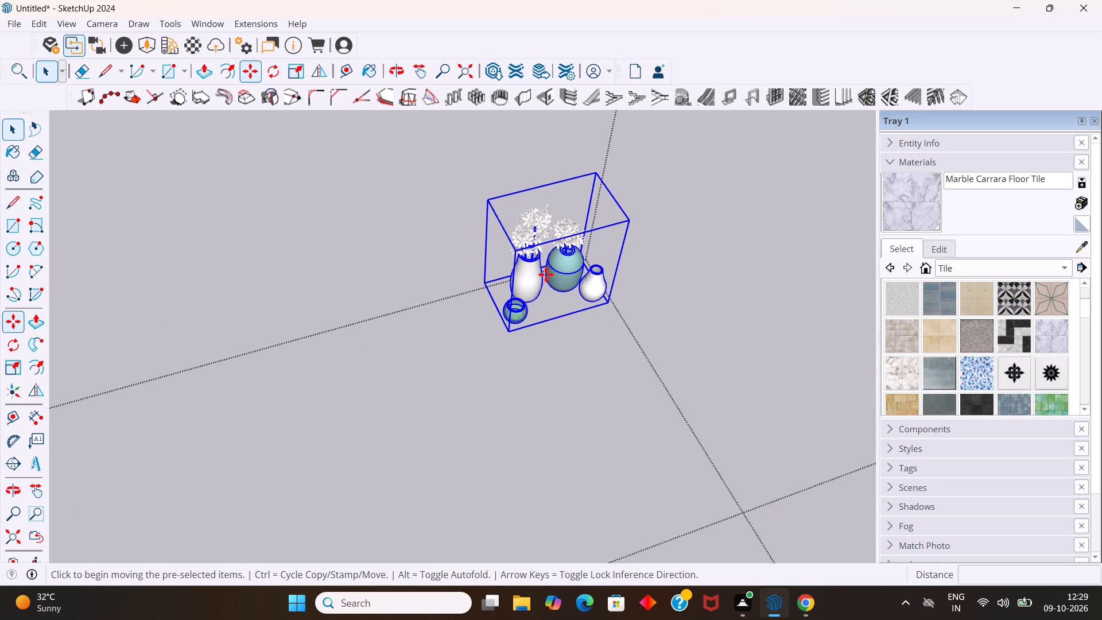
{"action": "left_click", "coordinate": [507, 335]}
{"action": "scroll", "coordinate": [500, 339], "scroll_direction": "down", "scroll_amount": 6}
{"action": "scroll", "coordinate": [443, 421], "scroll_direction": "down", "scroll_amount": 2}
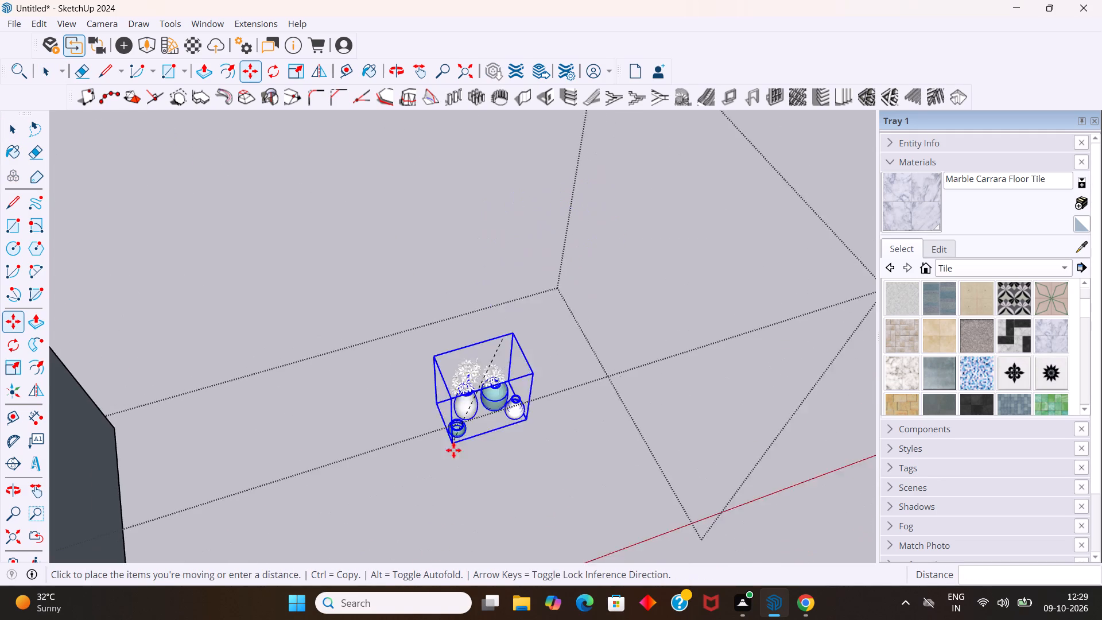
{"action": "scroll", "coordinate": [453, 450], "scroll_direction": "down", "scroll_amount": 6}
{"action": "scroll", "coordinate": [402, 379], "scroll_direction": "down", "scroll_amount": 4}
{"action": "scroll", "coordinate": [60, 546], "scroll_direction": "up", "scroll_amount": 3}
{"action": "middle_click_drag", "start_coordinate": [294, 362], "coordinate": [299, 241]}
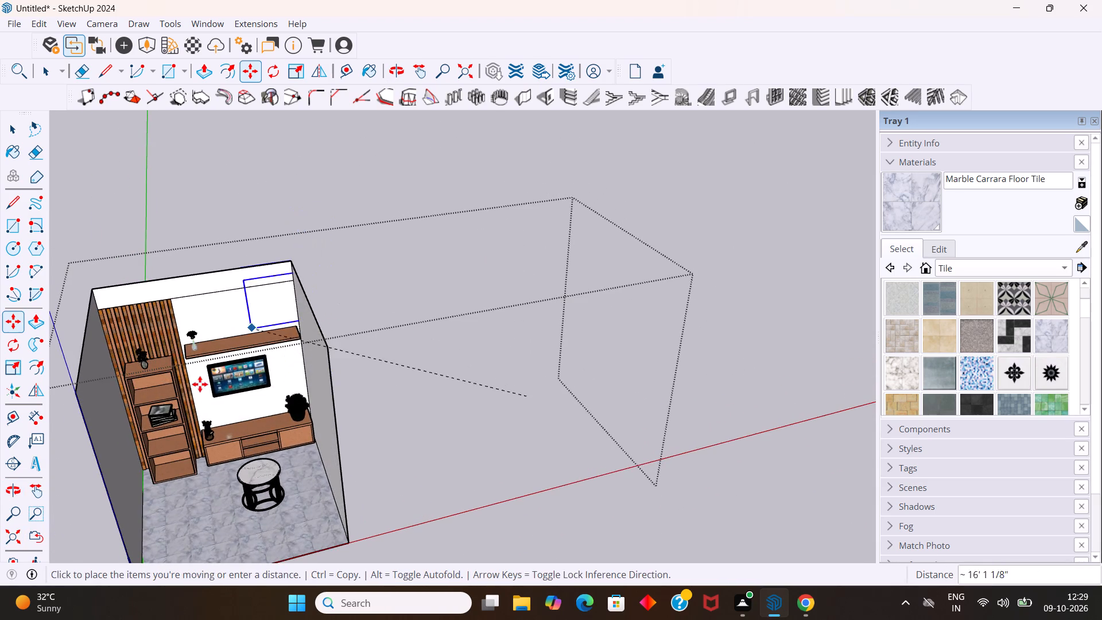
{"action": "scroll", "coordinate": [164, 425], "scroll_direction": "up", "scroll_amount": 4}
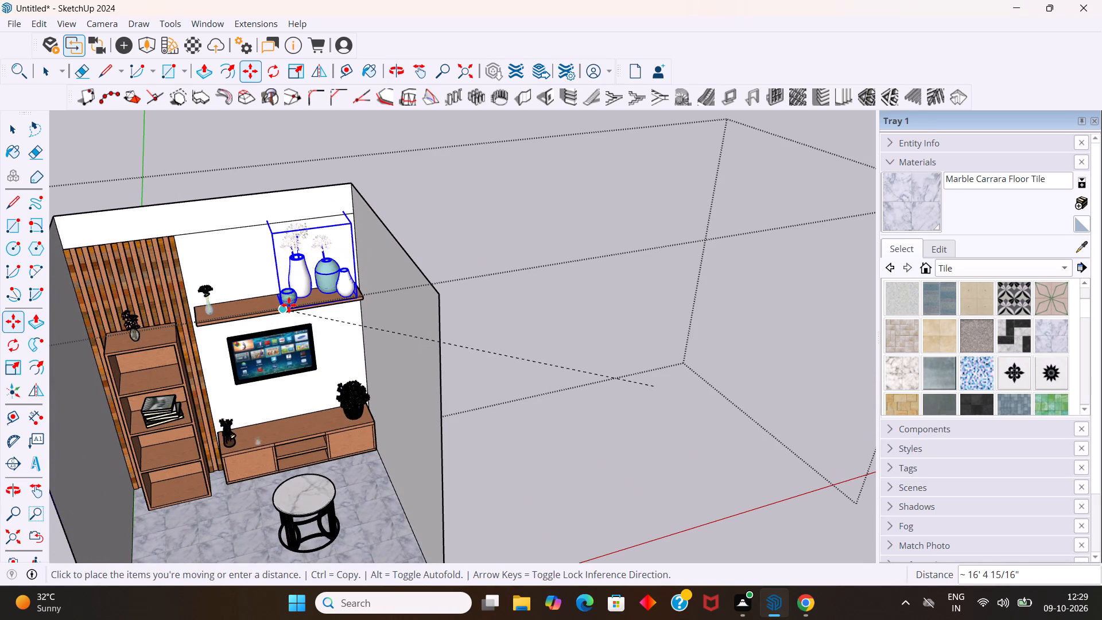
{"action": "left_click", "coordinate": [289, 306]}
Scale down the white and teal vase set on the shelf above the TV.
{"action": "key", "text": "s"}
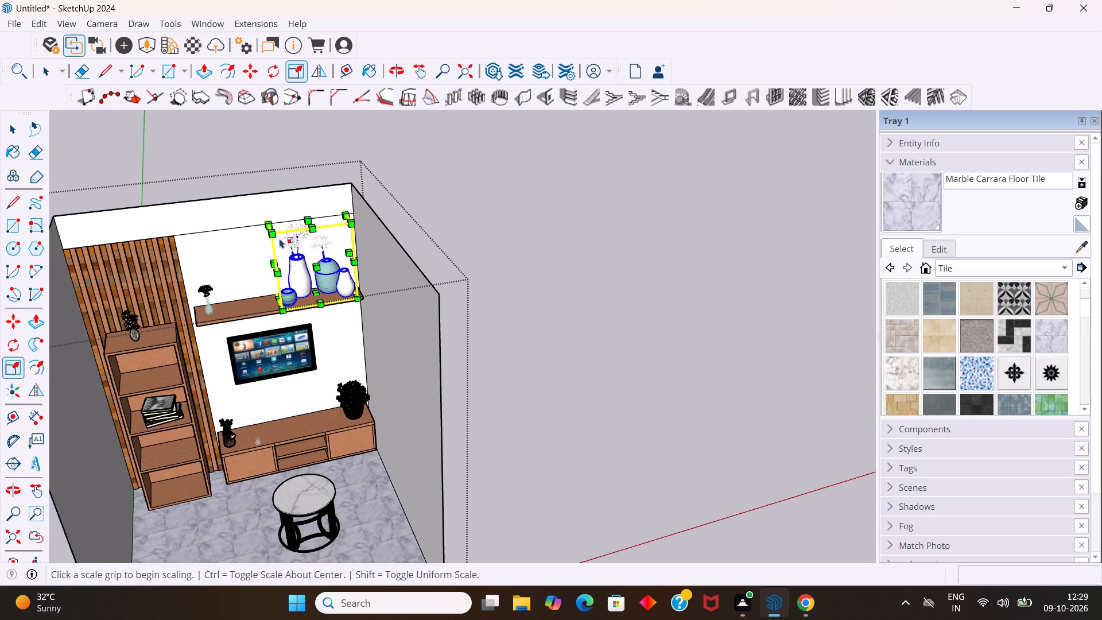
{"action": "left_click_drag", "start_coordinate": [269, 237], "coordinate": [292, 266]}
Move the scaled vase set about 6 3/16" toward the front edge of the wall shelf so it stands on it.
{"action": "scroll", "coordinate": [303, 266], "scroll_direction": "up", "scroll_amount": 6}
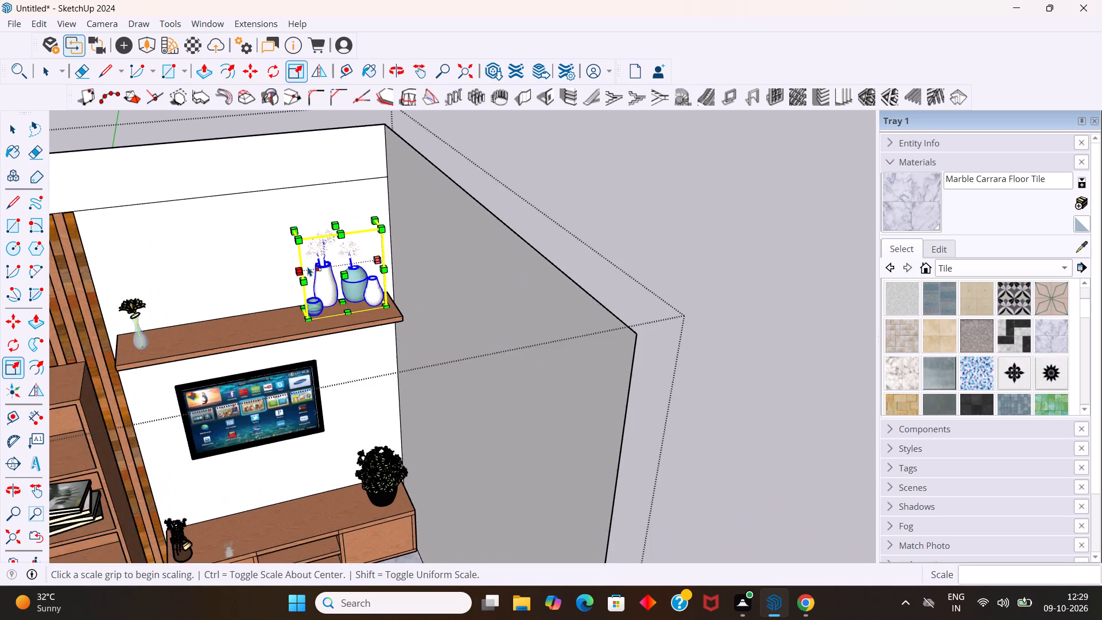
{"action": "scroll", "coordinate": [308, 266], "scroll_direction": "up", "scroll_amount": 3}
{"action": "middle_click_drag", "start_coordinate": [324, 300], "coordinate": [417, 462]}
{"action": "key", "text": "m"}
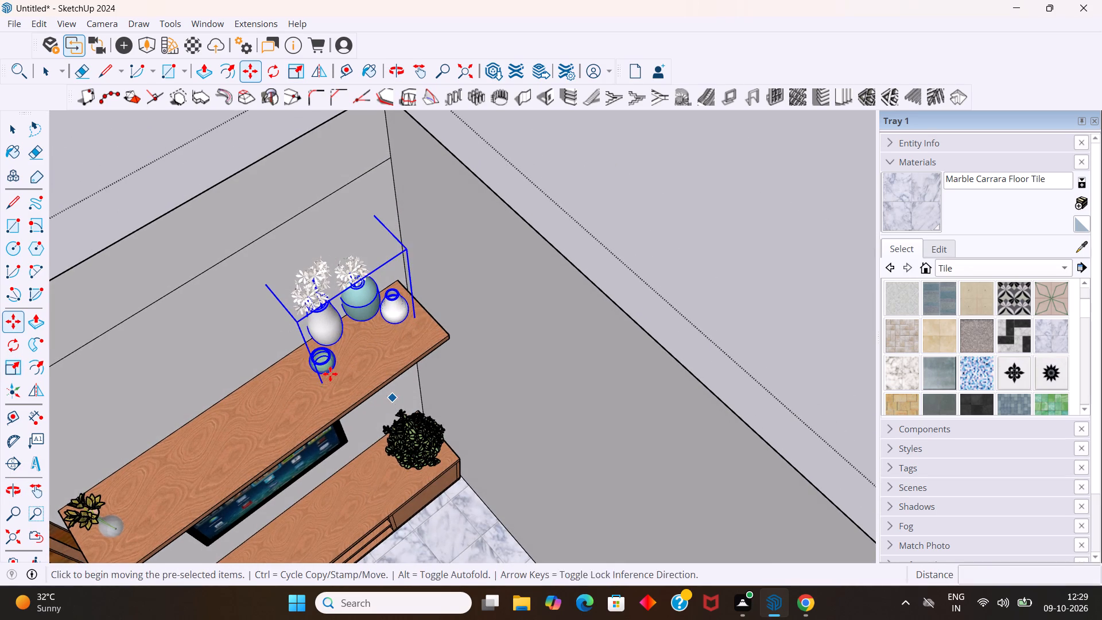
{"action": "left_click", "coordinate": [324, 383]}
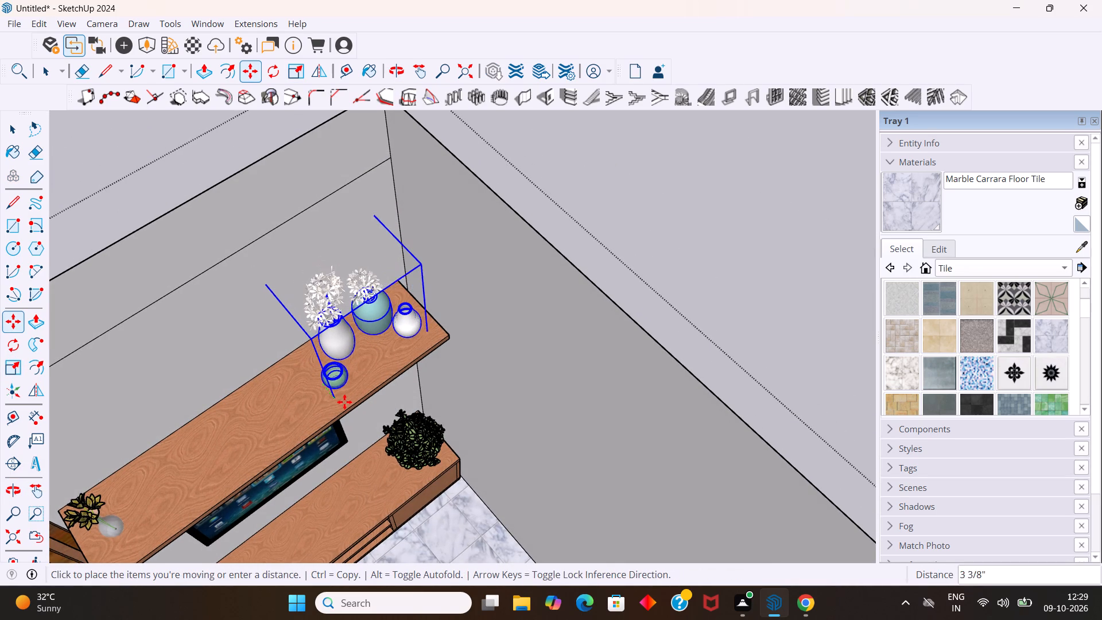
{"action": "scroll", "coordinate": [342, 401], "scroll_direction": "up", "scroll_amount": 4}
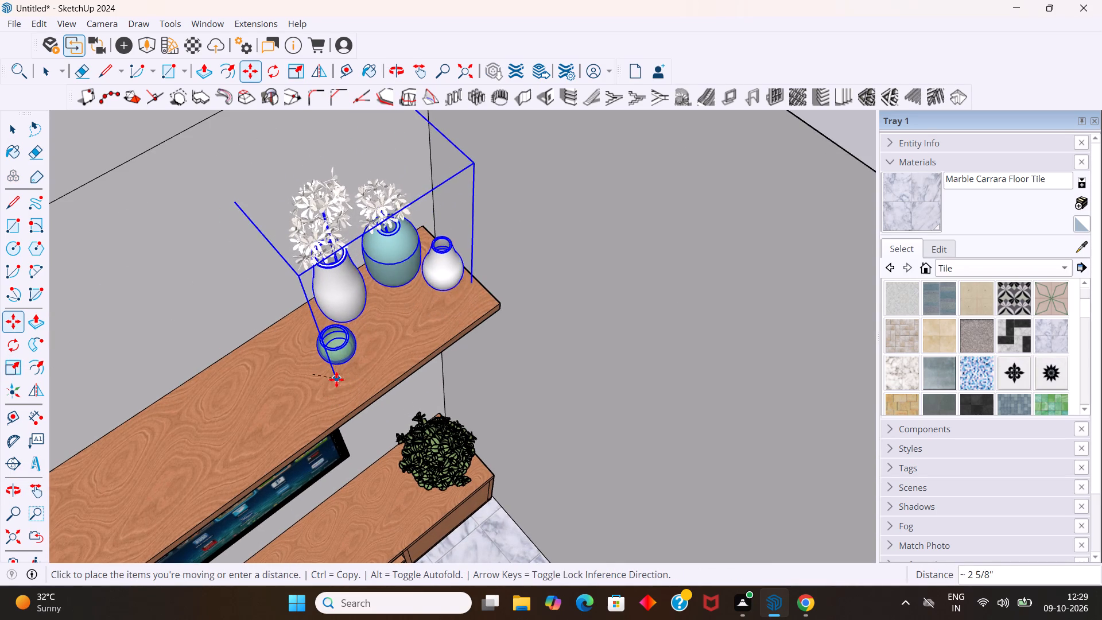
{"action": "middle_click_drag", "start_coordinate": [341, 387], "coordinate": [223, 219]}
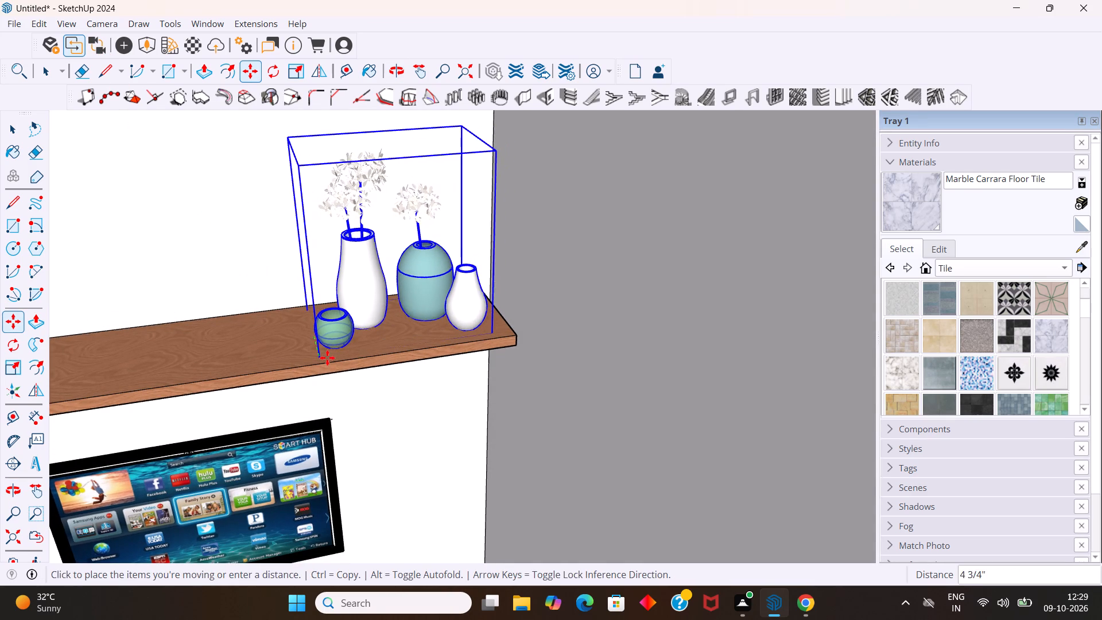
{"action": "left_click", "coordinate": [328, 359]}
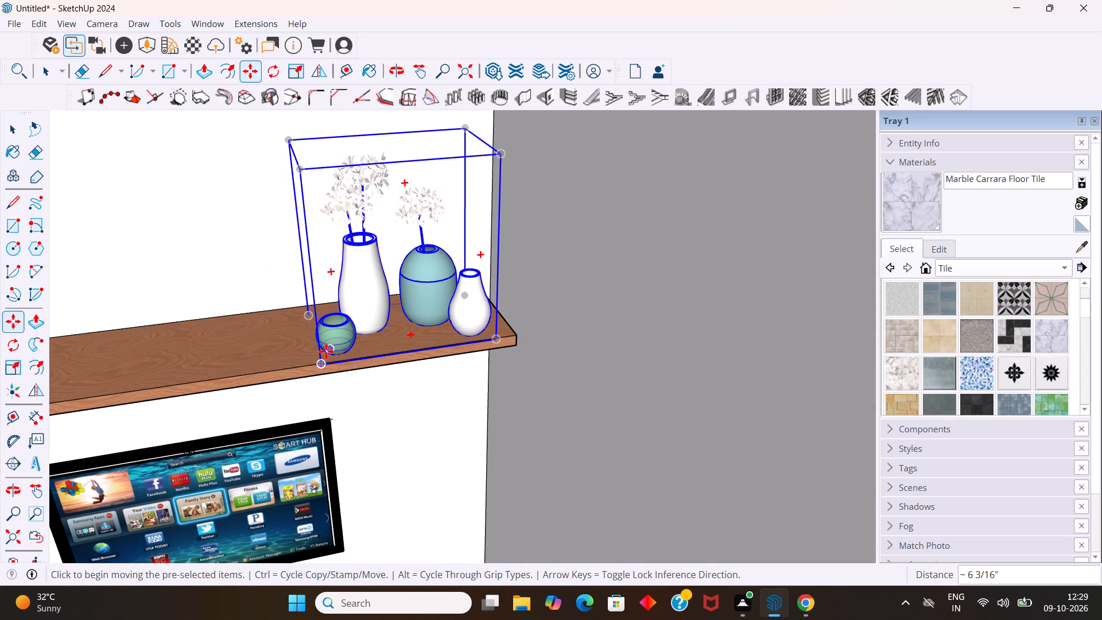
{"action": "key", "text": "space"}
{"action": "scroll", "coordinate": [321, 345], "scroll_direction": "down", "scroll_amount": 11}
{"action": "key", "text": "Escape"}
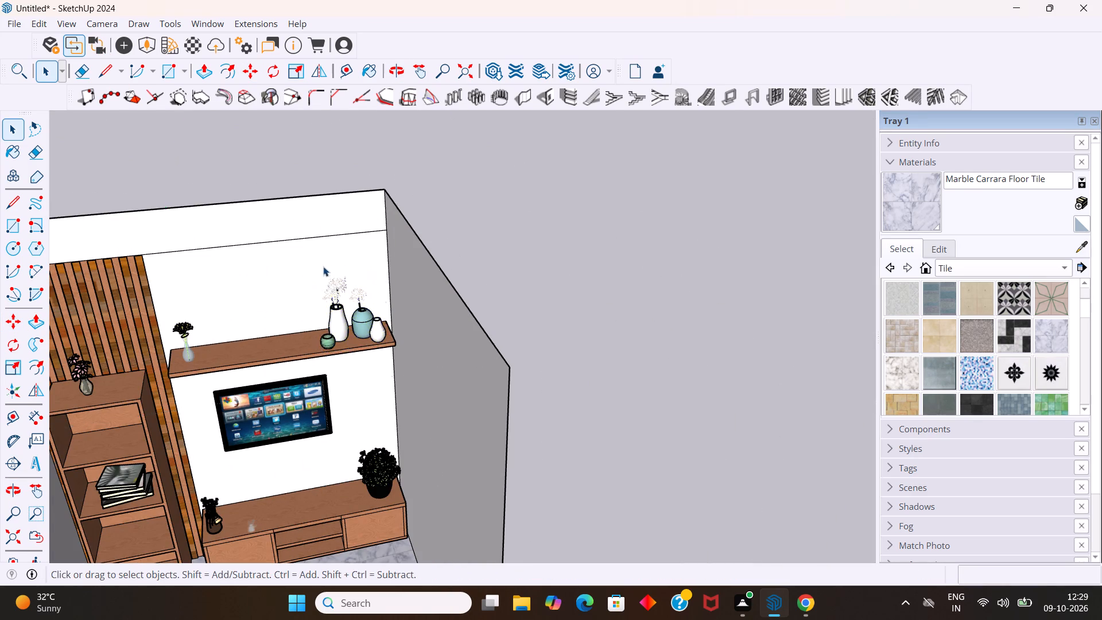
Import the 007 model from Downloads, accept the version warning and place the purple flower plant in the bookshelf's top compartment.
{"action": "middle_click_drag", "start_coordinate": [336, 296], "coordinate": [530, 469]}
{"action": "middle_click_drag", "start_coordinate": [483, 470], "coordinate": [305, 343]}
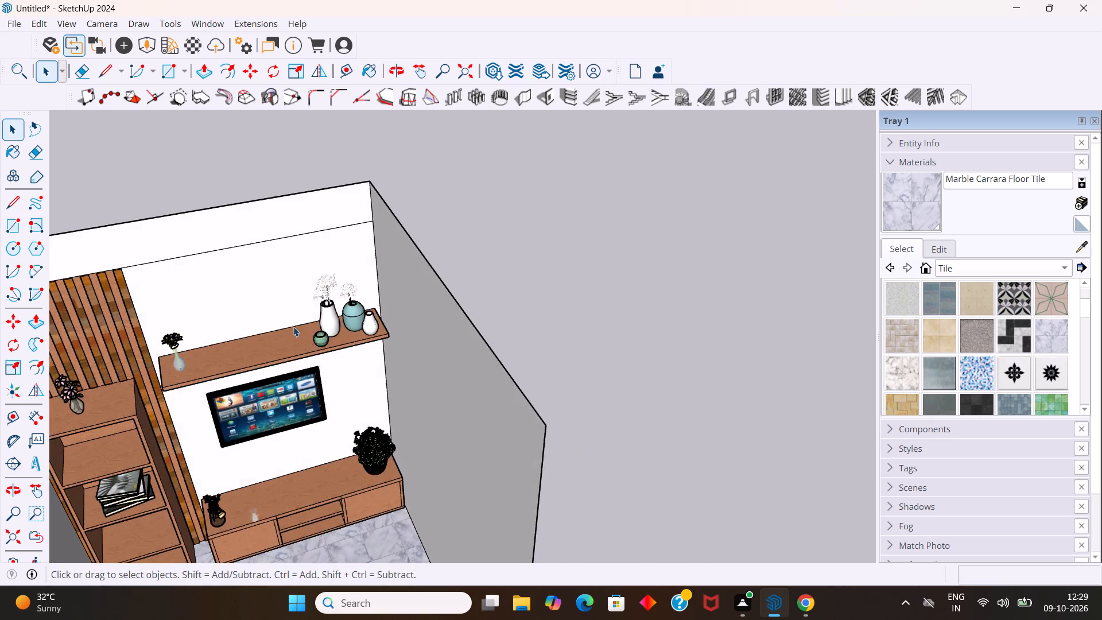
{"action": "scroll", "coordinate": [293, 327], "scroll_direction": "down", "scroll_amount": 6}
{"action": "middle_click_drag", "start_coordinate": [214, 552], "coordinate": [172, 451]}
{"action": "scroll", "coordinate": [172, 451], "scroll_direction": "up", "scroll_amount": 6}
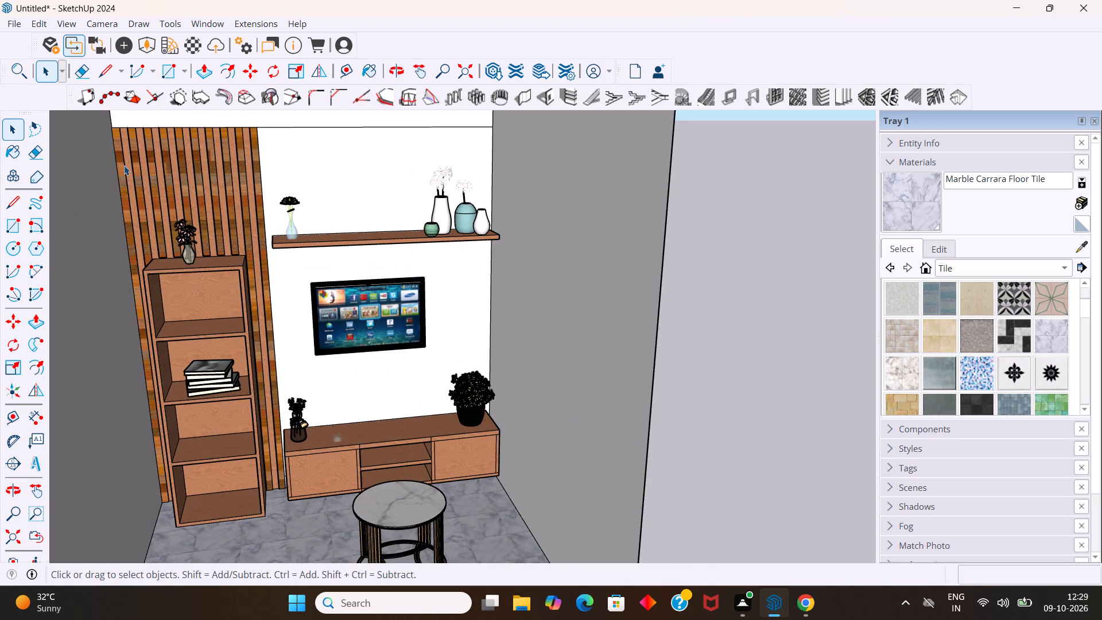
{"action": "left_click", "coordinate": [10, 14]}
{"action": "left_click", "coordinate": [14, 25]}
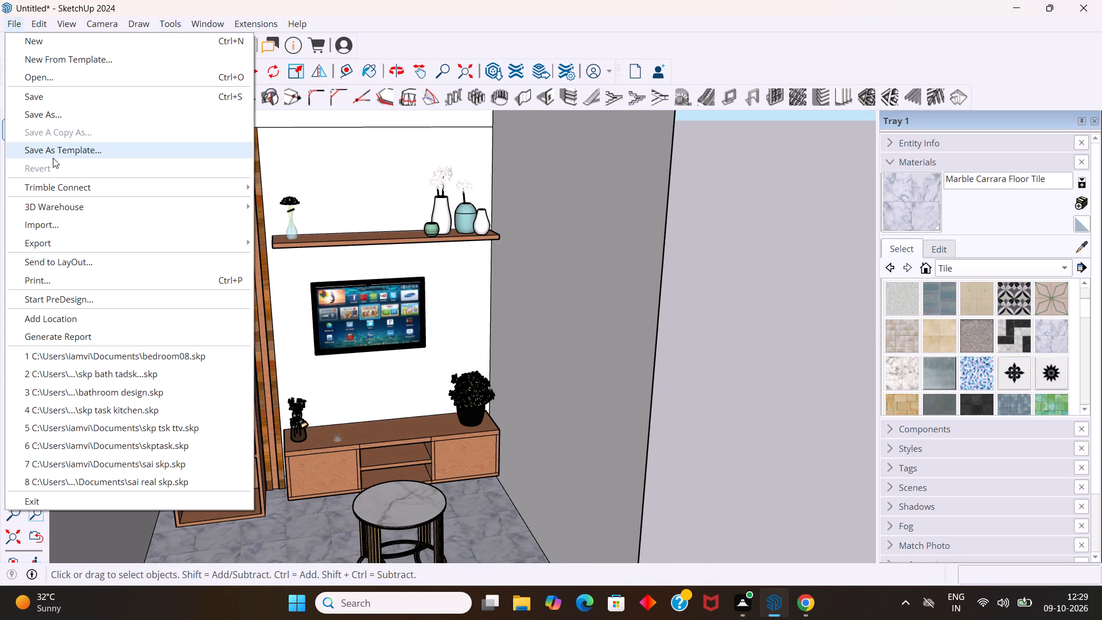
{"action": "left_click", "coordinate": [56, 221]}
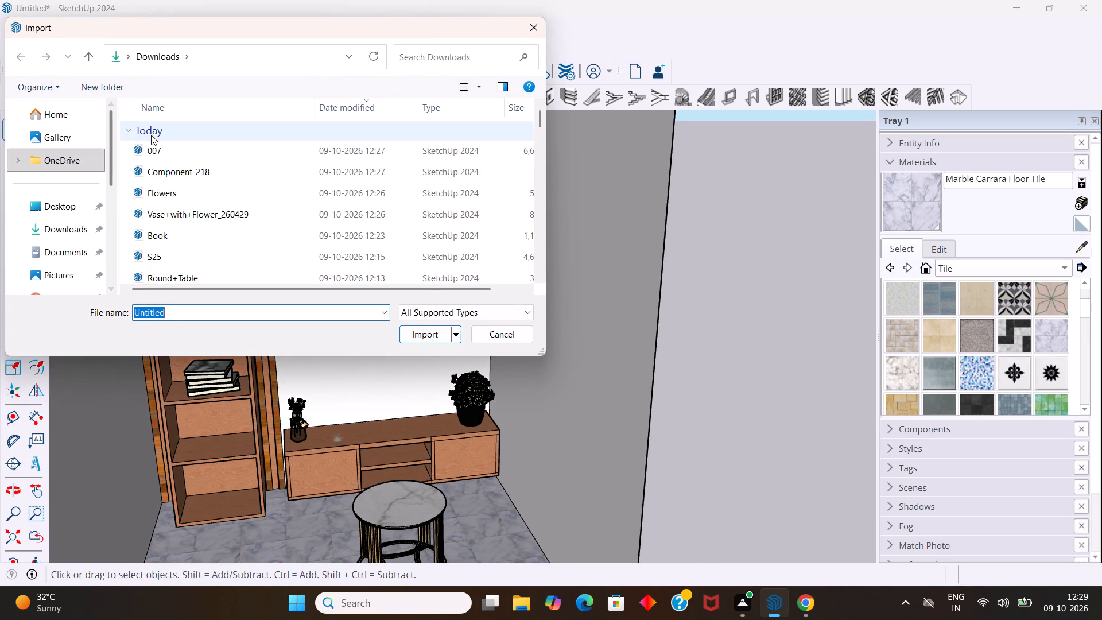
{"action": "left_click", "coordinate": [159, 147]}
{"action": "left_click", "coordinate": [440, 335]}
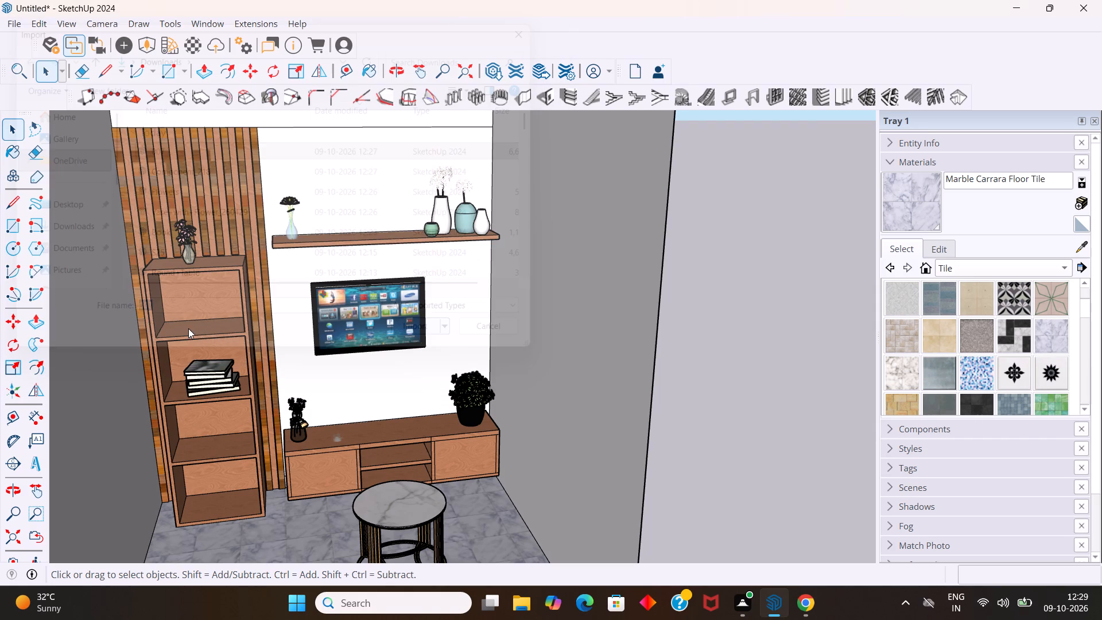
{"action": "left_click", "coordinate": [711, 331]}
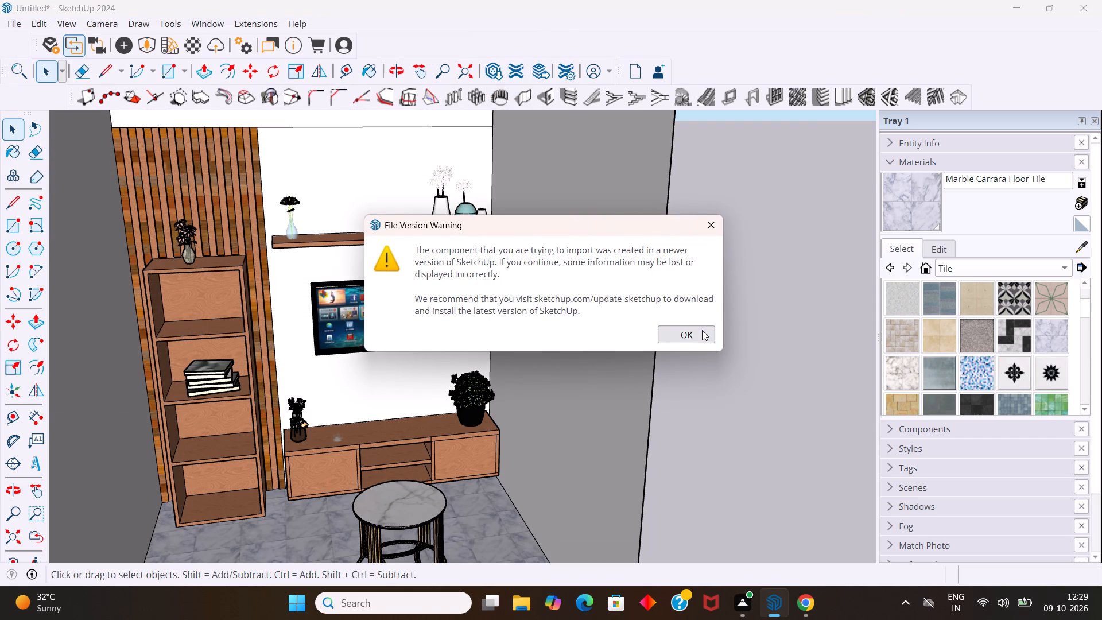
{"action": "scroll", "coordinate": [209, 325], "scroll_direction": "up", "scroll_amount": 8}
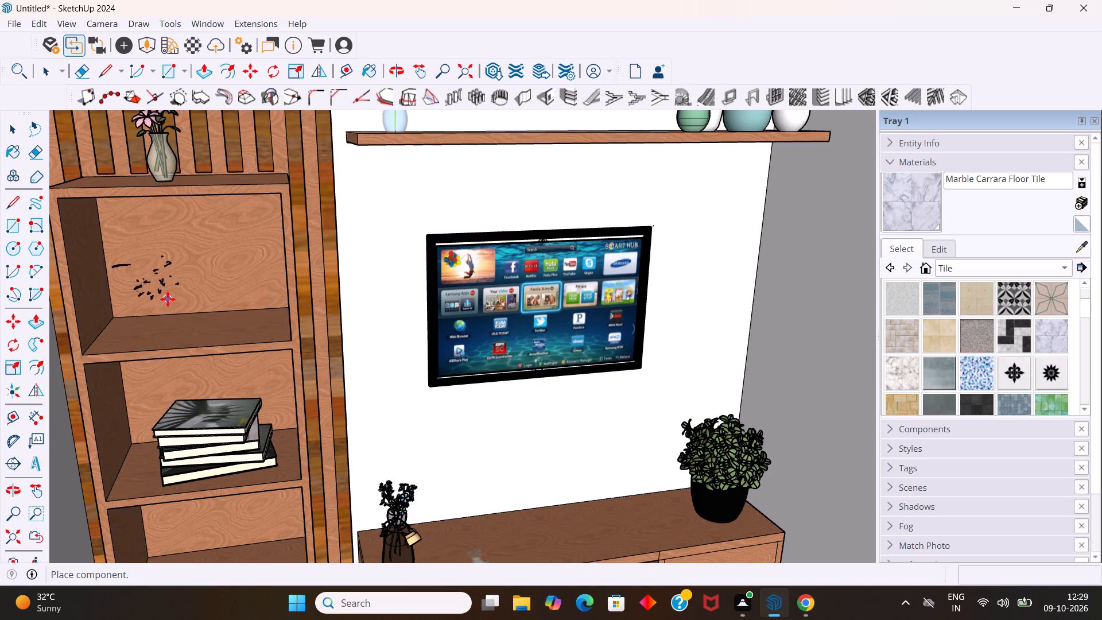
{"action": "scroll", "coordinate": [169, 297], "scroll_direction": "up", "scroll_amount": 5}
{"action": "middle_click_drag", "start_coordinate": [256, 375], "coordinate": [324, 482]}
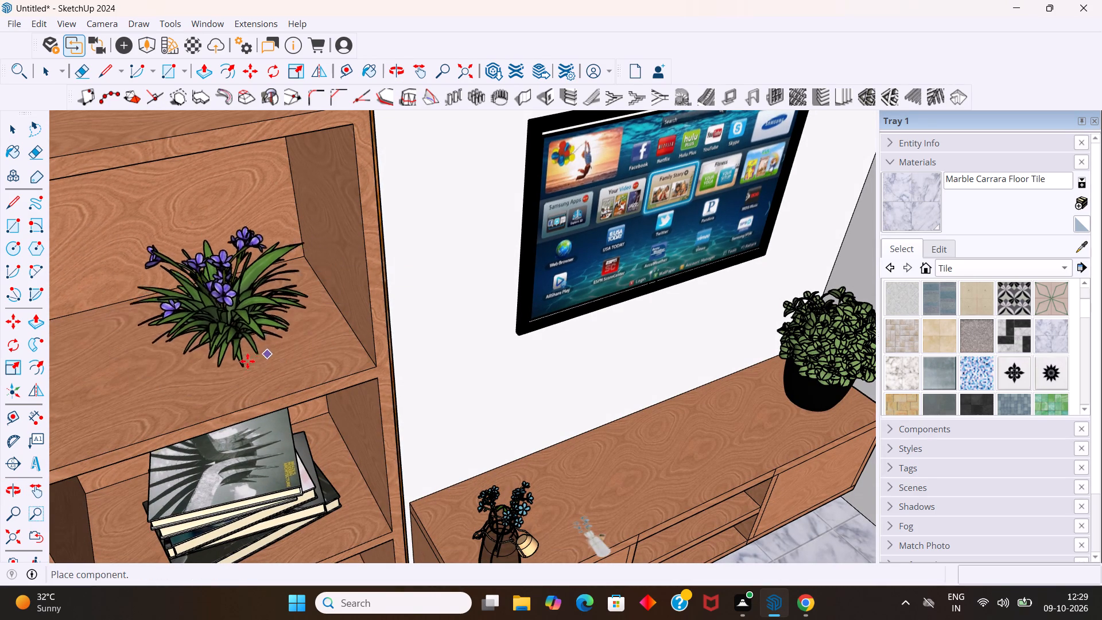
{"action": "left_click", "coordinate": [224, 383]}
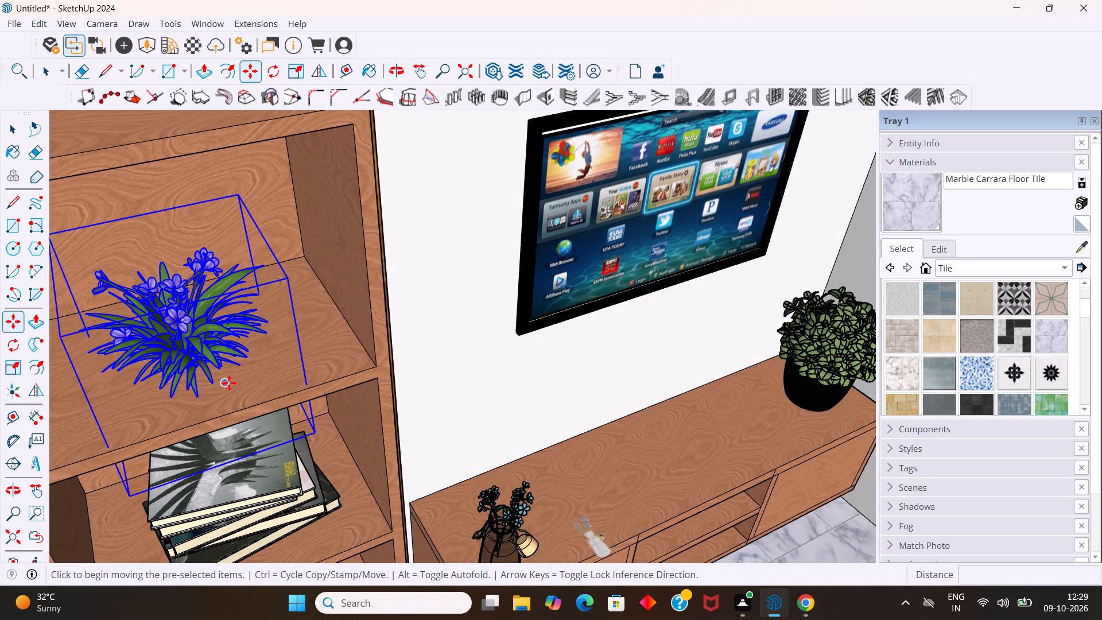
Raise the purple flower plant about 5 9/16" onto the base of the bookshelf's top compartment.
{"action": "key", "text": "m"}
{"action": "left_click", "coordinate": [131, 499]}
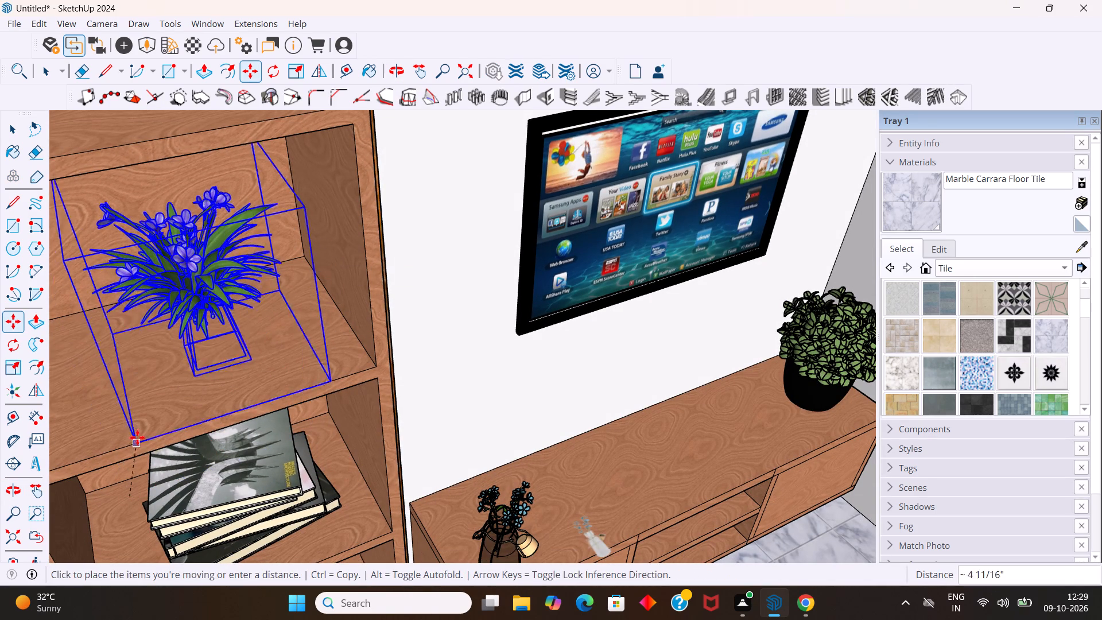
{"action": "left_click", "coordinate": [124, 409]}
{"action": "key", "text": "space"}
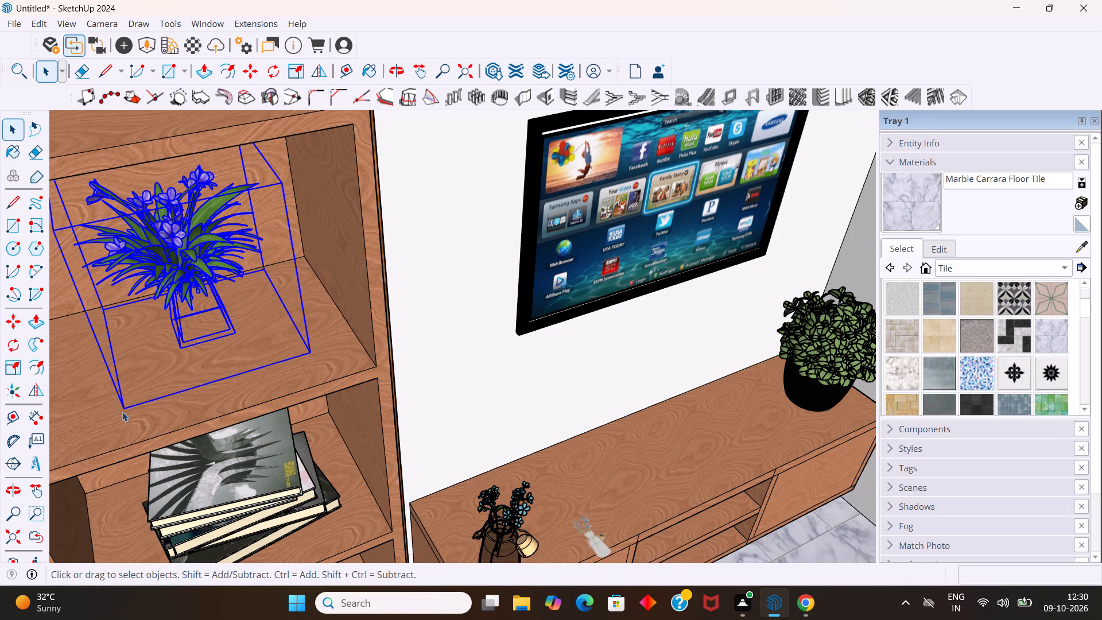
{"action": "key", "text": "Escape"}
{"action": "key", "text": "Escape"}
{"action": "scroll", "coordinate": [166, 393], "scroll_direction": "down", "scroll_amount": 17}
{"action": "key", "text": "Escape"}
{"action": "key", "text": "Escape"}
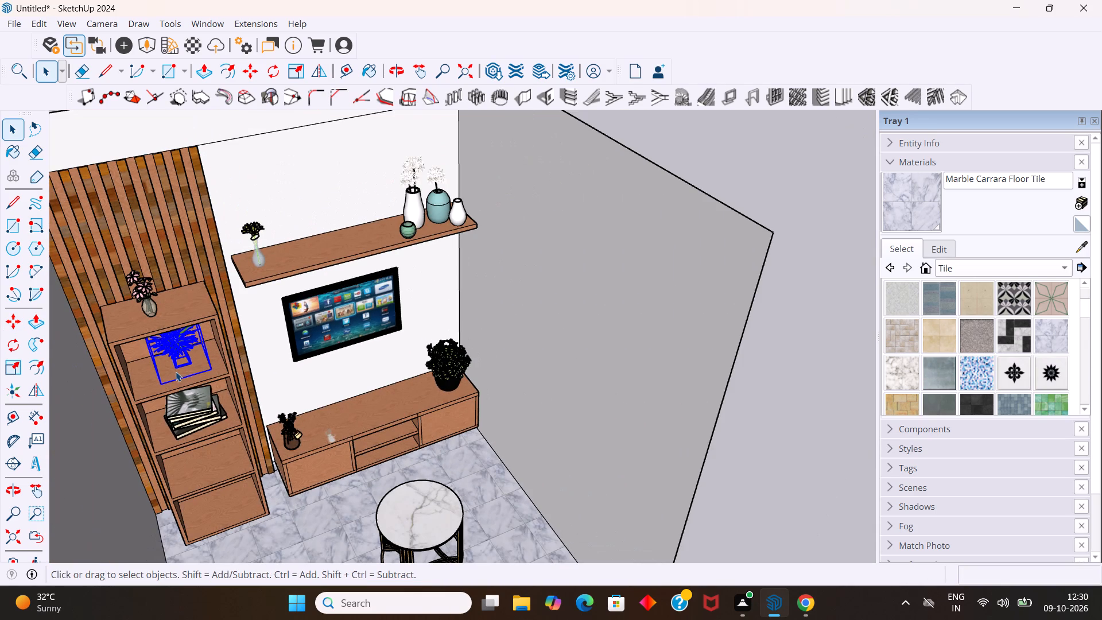
Examine the walled original room and the open furnished room from several angles.
{"action": "scroll", "coordinate": [176, 370], "scroll_direction": "down", "scroll_amount": 4}
{"action": "scroll", "coordinate": [622, 400], "scroll_direction": "down", "scroll_amount": 6}
{"action": "middle_click_drag", "start_coordinate": [580, 429], "coordinate": [419, 431]}
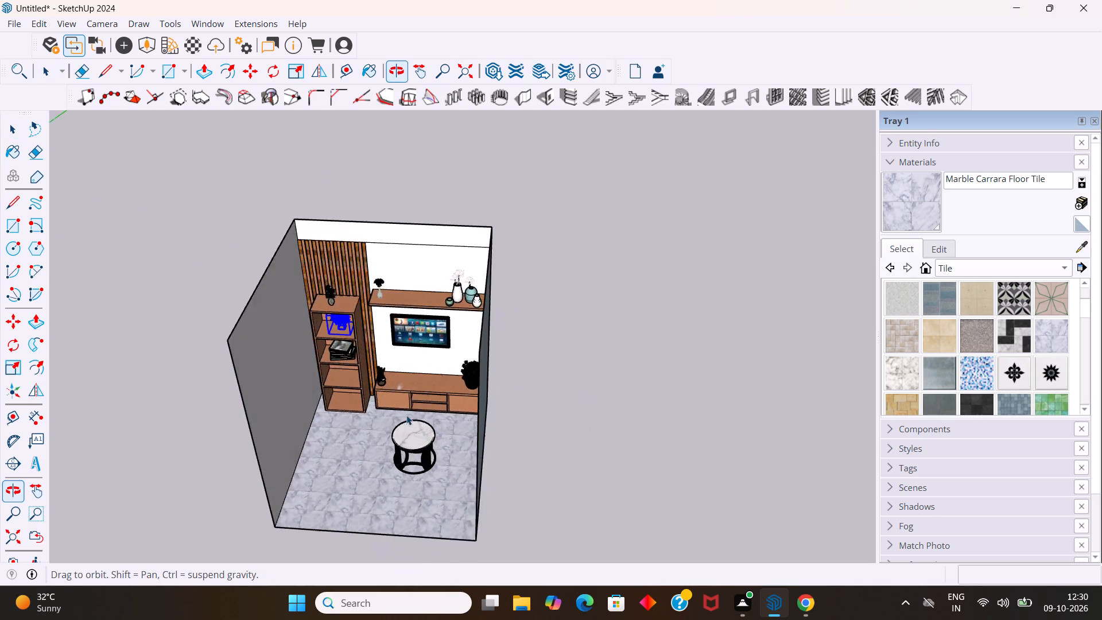
{"action": "scroll", "coordinate": [398, 402], "scroll_direction": "down", "scroll_amount": 12}
{"action": "scroll", "coordinate": [107, 514], "scroll_direction": "up", "scroll_amount": 6}
{"action": "middle_click_drag", "start_coordinate": [108, 509], "coordinate": [383, 380]}
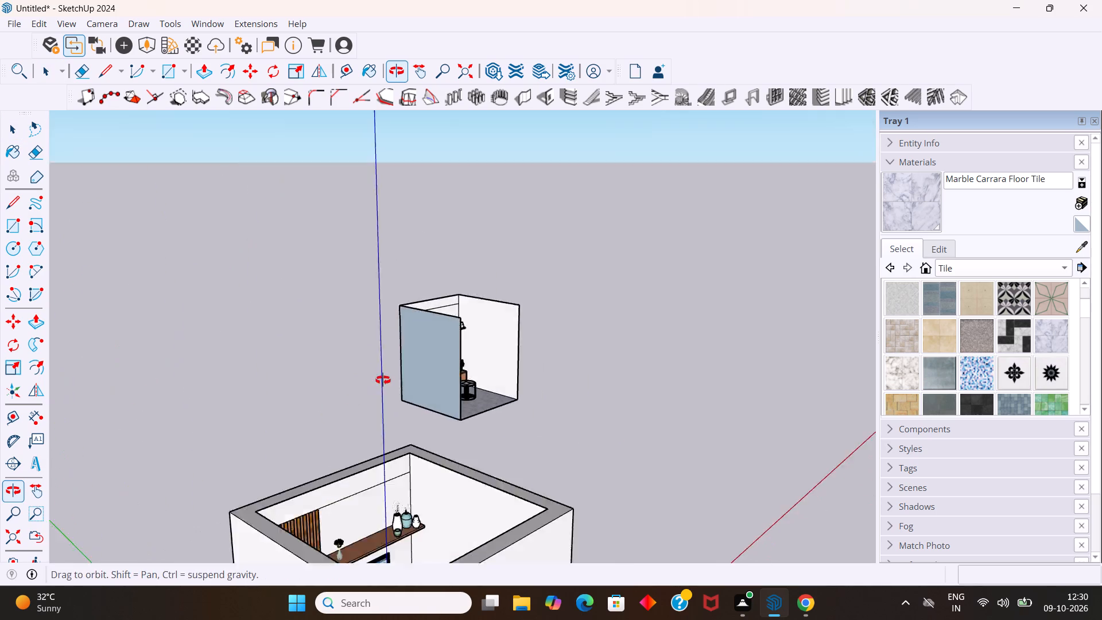
{"action": "middle_click_drag", "start_coordinate": [383, 380], "coordinate": [388, 370]}
{"action": "middle_click", "coordinate": [388, 367]}
{"action": "middle_click_drag", "start_coordinate": [381, 355], "coordinate": [297, 305]}
{"action": "scroll", "coordinate": [297, 300], "scroll_direction": "down", "scroll_amount": 6}
{"action": "middle_click_drag", "start_coordinate": [358, 322], "coordinate": [285, 513]}
{"action": "scroll", "coordinate": [305, 463], "scroll_direction": "up", "scroll_amount": 3}
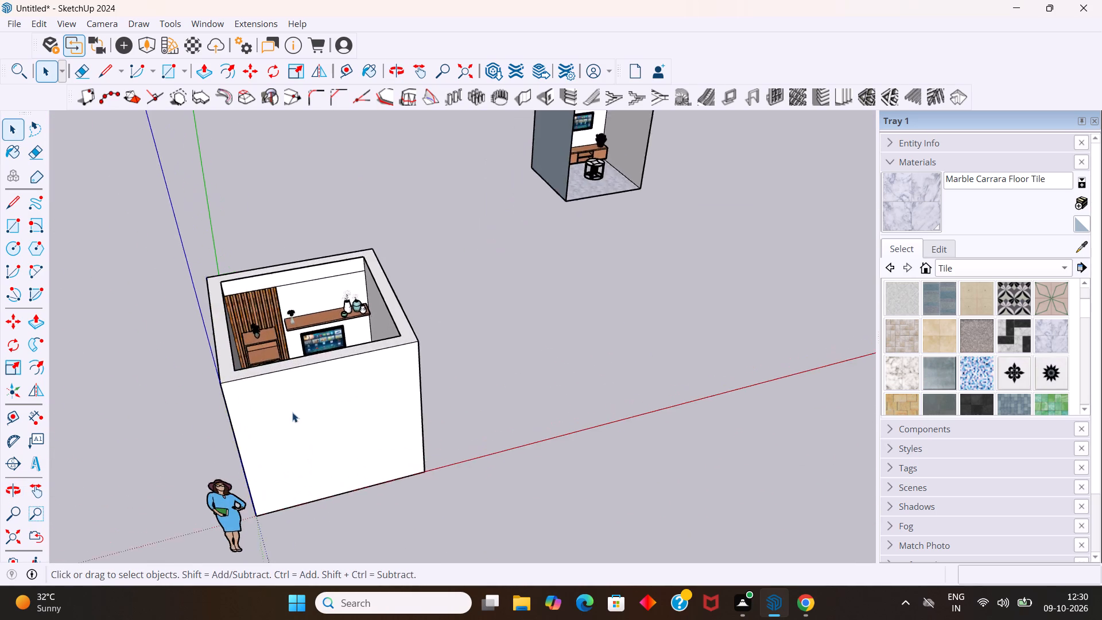
{"action": "scroll", "coordinate": [292, 412], "scroll_direction": "up", "scroll_amount": 7}
{"action": "middle_click_drag", "start_coordinate": [288, 476], "coordinate": [245, 555]}
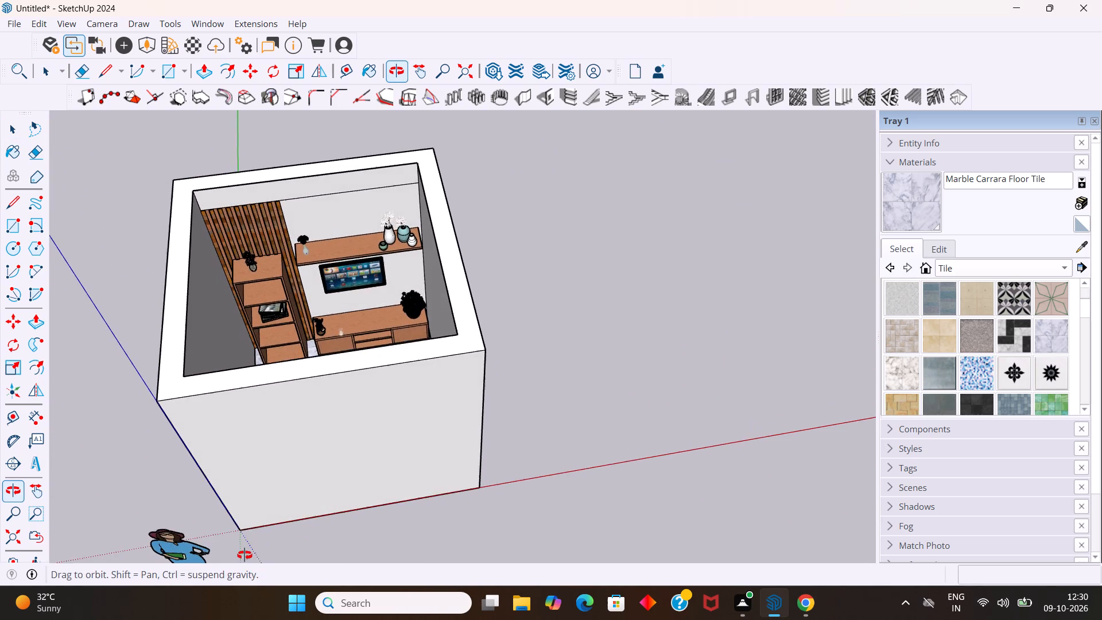
{"action": "middle_click_drag", "start_coordinate": [245, 555], "coordinate": [245, 542]}
{"action": "scroll", "coordinate": [241, 533], "scroll_direction": "down", "scroll_amount": 5}
{"action": "middle_click_drag", "start_coordinate": [273, 511], "coordinate": [205, 414]}
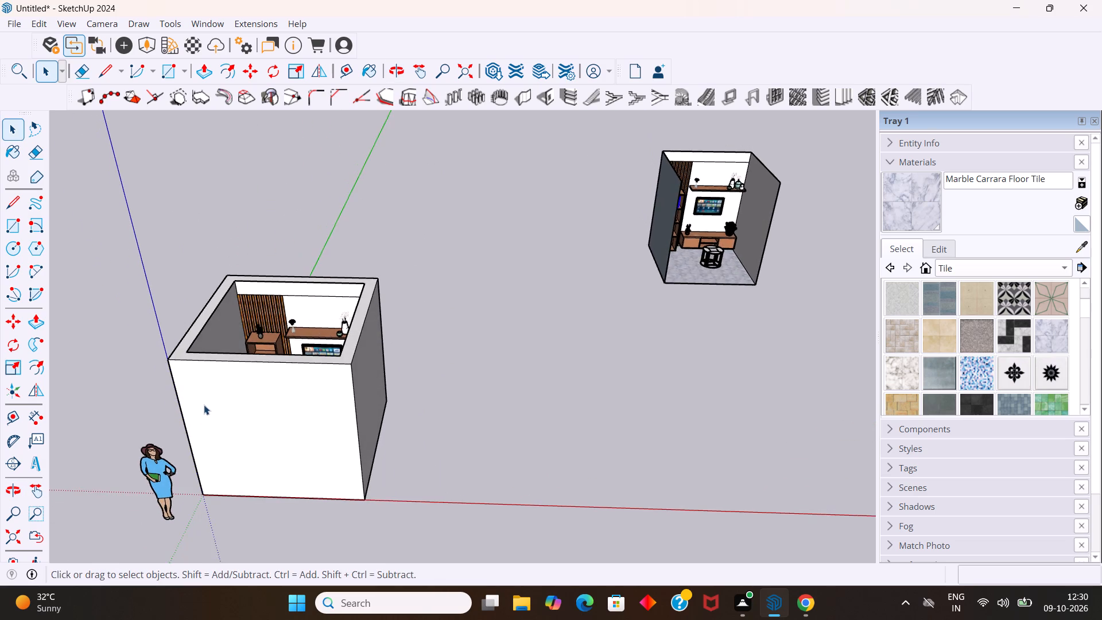
{"action": "scroll", "coordinate": [204, 403], "scroll_direction": "down", "scroll_amount": 5}
{"action": "middle_click_drag", "start_coordinate": [425, 345], "coordinate": [438, 271]}
{"action": "scroll", "coordinate": [417, 269], "scroll_direction": "up", "scroll_amount": 1}
{"action": "middle_click_drag", "start_coordinate": [448, 273], "coordinate": [458, 274]}
{"action": "middle_click_drag", "start_coordinate": [473, 276], "coordinate": [480, 277]}
{"action": "middle_click_drag", "start_coordinate": [490, 277], "coordinate": [522, 278]}
{"action": "scroll", "coordinate": [522, 278], "scroll_direction": "up", "scroll_amount": 4}
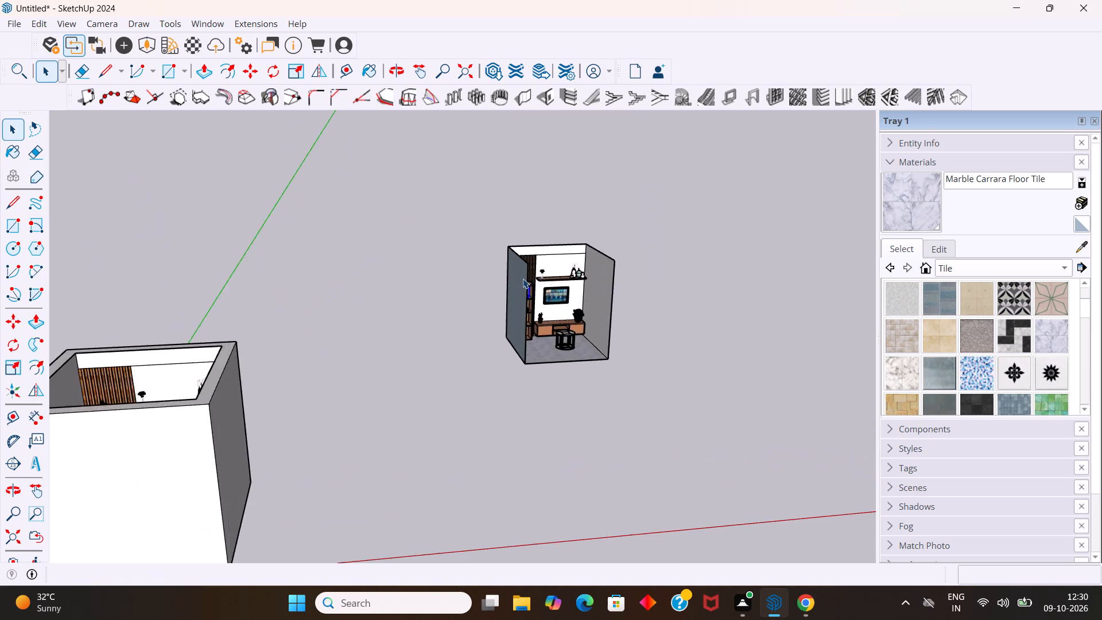
{"action": "scroll", "coordinate": [523, 278], "scroll_direction": "up", "scroll_amount": 9}
{"action": "middle_click_drag", "start_coordinate": [545, 261], "coordinate": [488, 261]}
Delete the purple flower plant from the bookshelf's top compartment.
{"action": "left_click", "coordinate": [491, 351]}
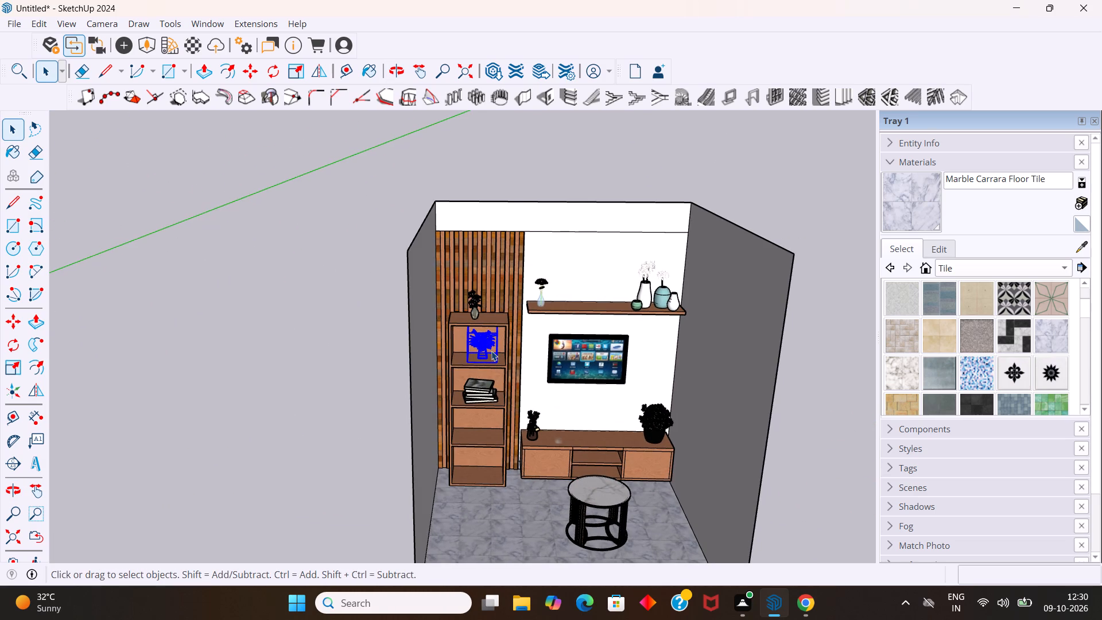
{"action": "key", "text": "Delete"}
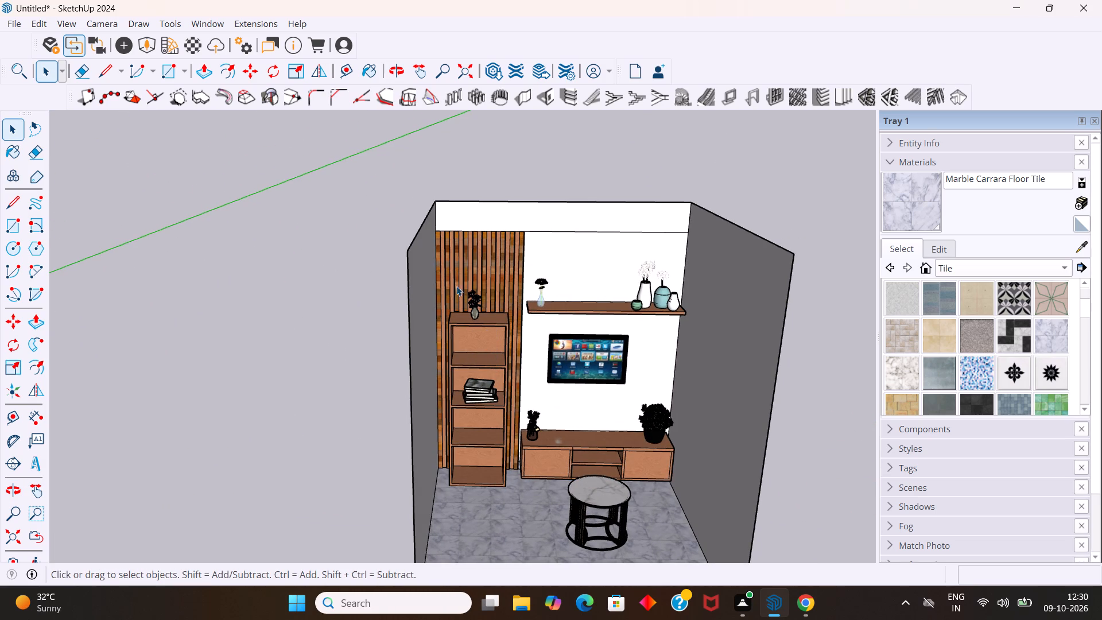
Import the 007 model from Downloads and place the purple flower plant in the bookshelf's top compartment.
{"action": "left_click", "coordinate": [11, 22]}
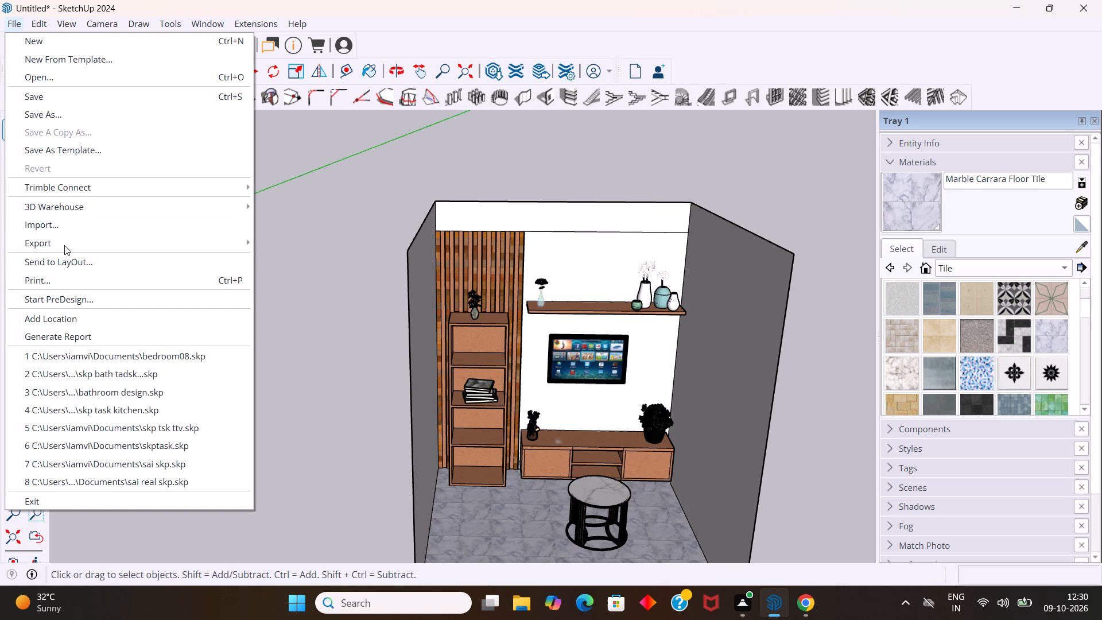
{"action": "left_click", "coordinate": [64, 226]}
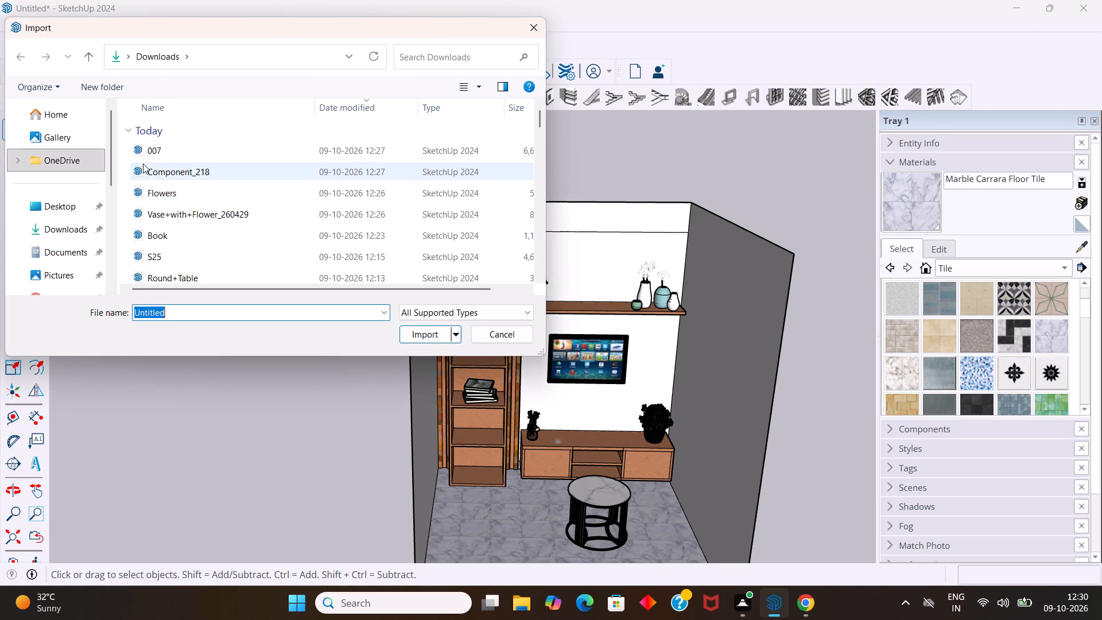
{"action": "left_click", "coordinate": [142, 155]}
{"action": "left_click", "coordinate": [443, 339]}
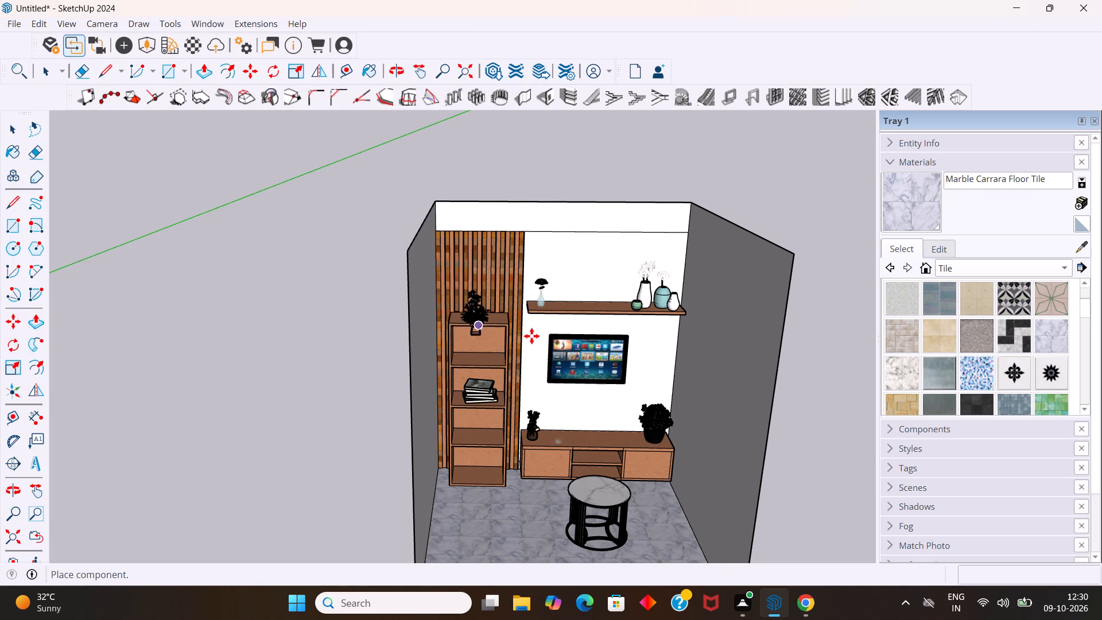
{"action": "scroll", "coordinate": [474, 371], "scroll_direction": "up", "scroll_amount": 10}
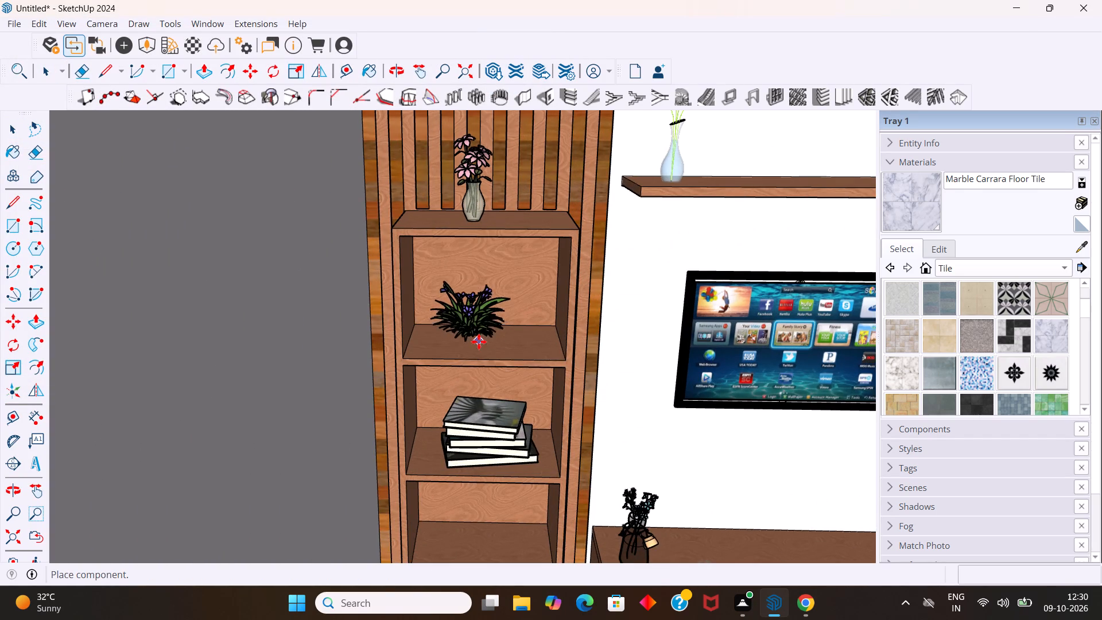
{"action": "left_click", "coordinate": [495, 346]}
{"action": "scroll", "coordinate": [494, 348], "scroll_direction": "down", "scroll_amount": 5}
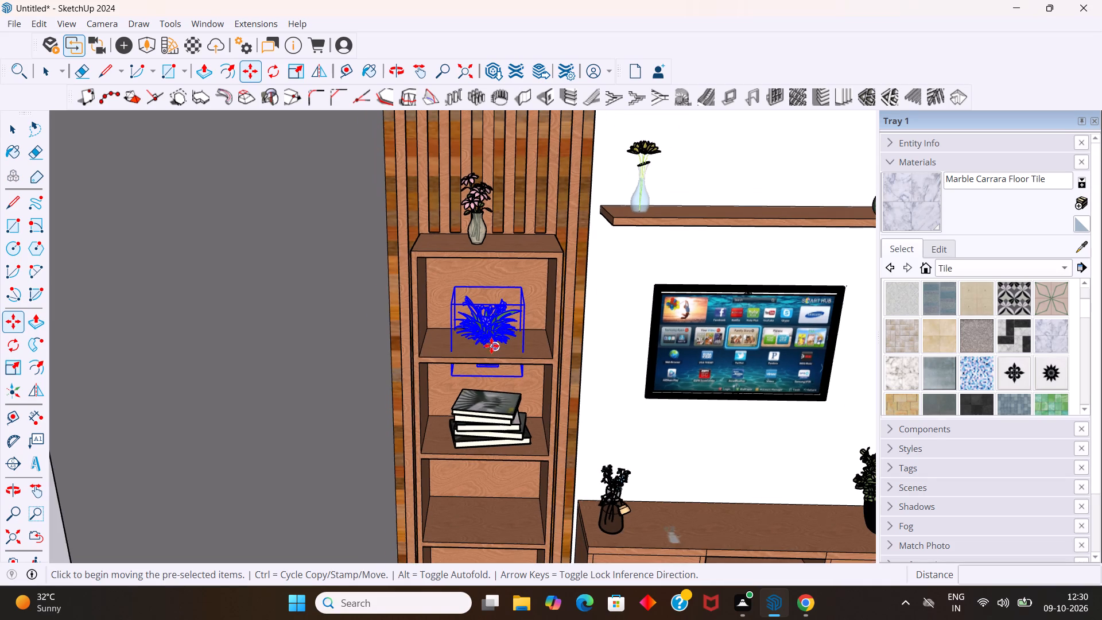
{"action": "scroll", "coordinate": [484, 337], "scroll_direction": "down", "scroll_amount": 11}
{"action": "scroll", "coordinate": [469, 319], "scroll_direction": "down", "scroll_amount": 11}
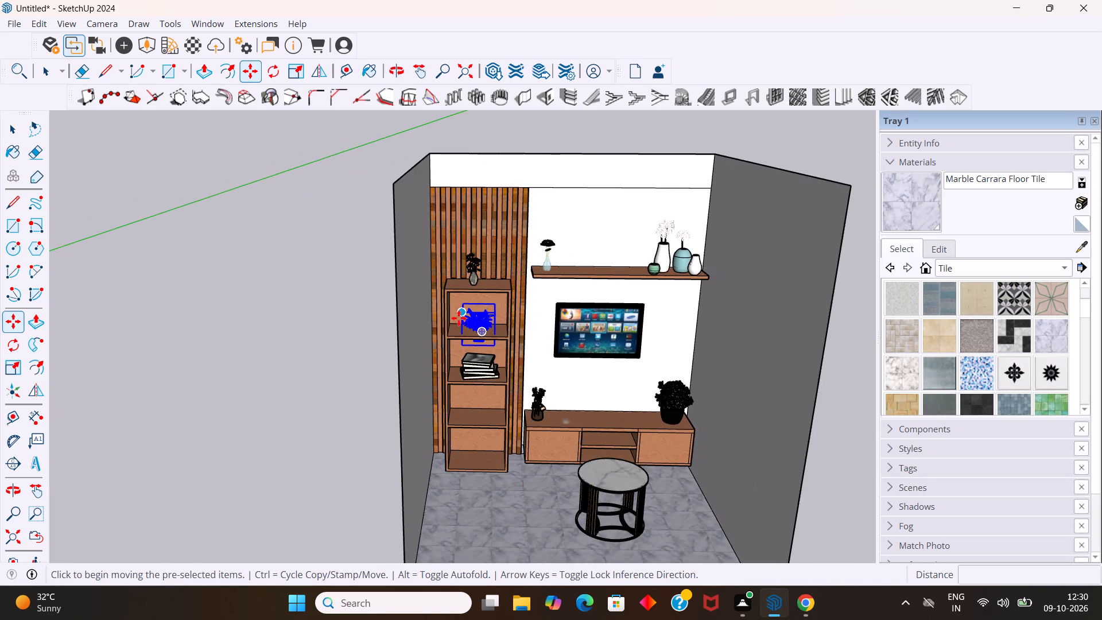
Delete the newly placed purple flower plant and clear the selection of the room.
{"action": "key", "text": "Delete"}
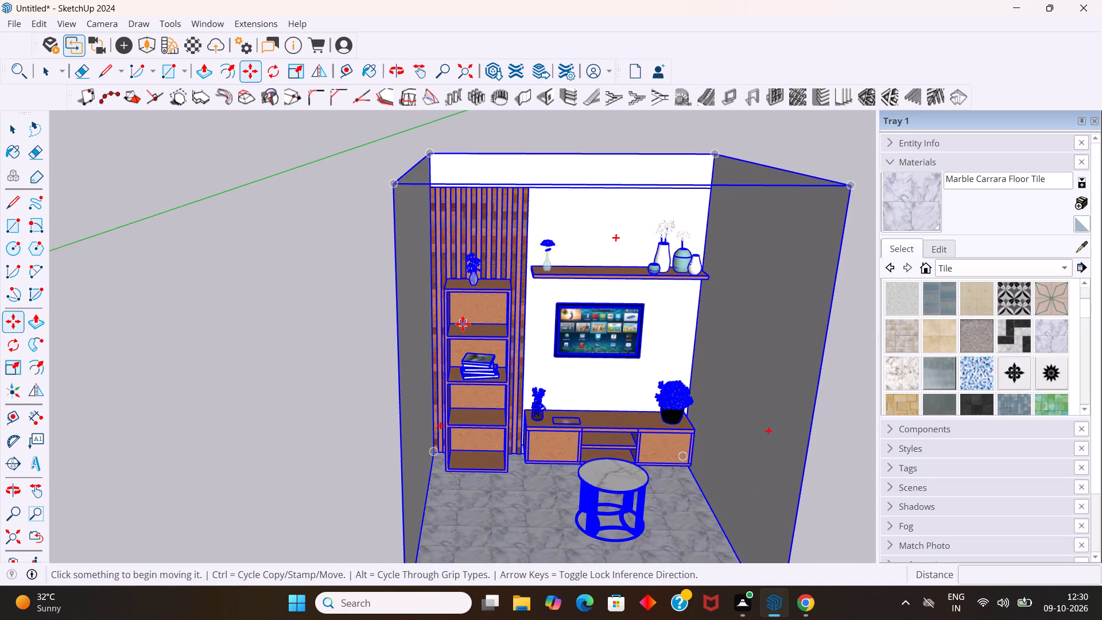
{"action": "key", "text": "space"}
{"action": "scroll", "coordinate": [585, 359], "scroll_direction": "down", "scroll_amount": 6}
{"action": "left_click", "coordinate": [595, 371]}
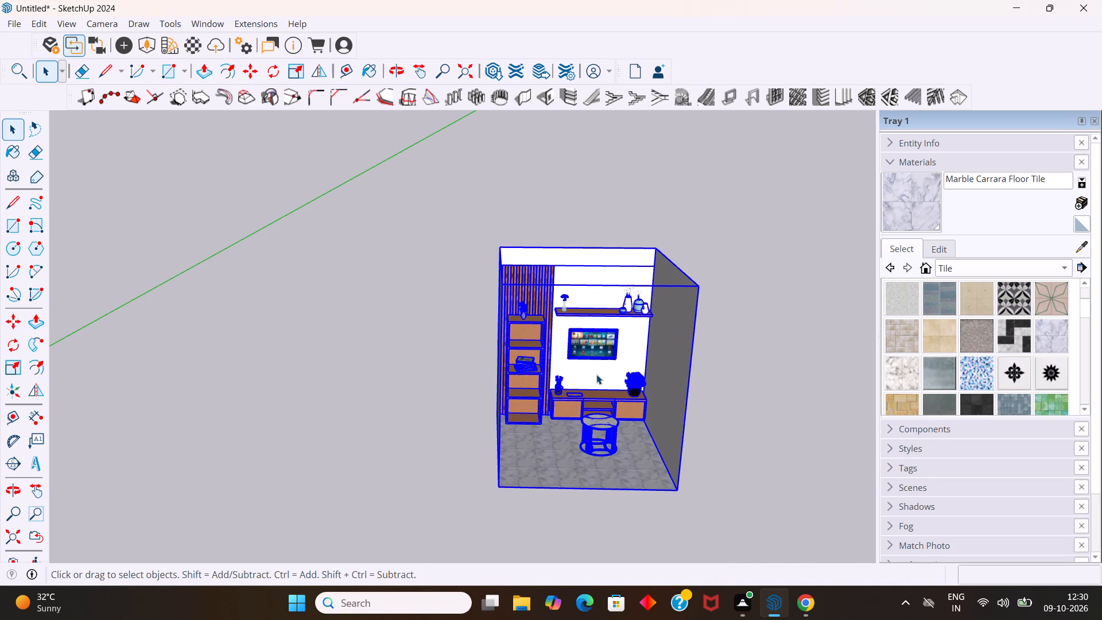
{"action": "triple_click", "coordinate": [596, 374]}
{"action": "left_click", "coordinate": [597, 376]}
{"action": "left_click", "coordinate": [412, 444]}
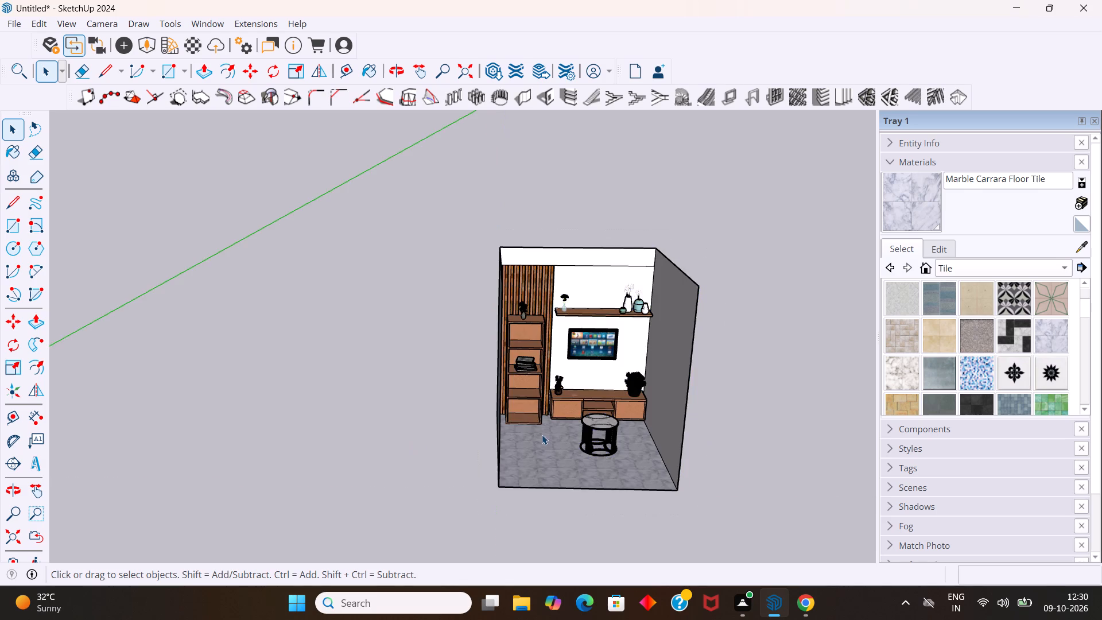
Open the furnished room group for editing and import the 007 model from Downloads into the bookshelf's top compartment.
{"action": "double_click", "coordinate": [543, 435]}
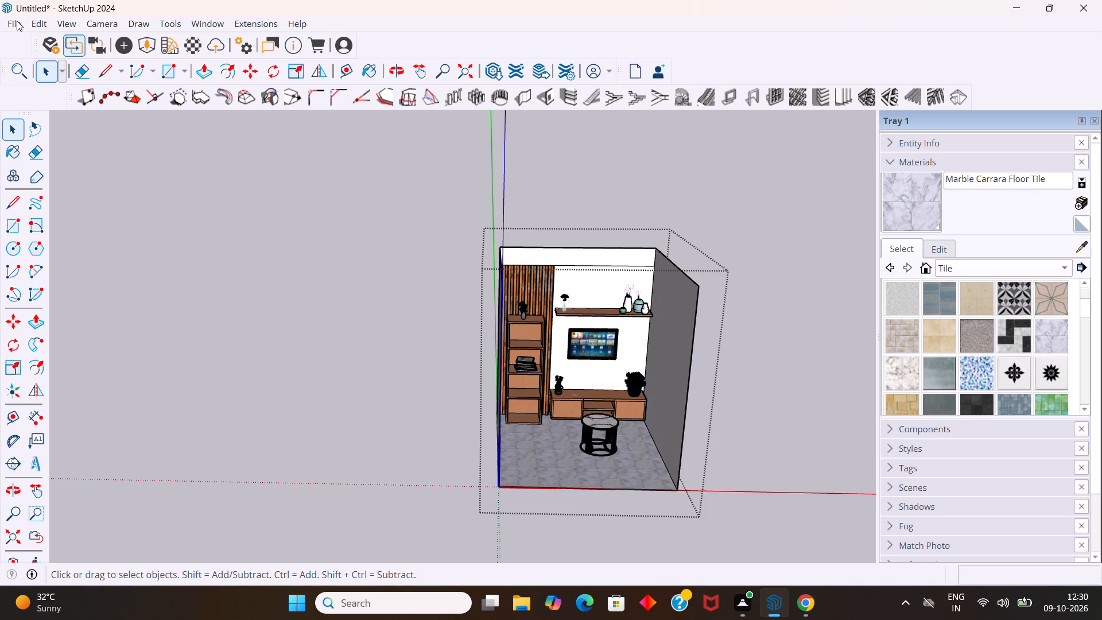
{"action": "left_click", "coordinate": [17, 20]}
{"action": "left_click", "coordinate": [84, 218]}
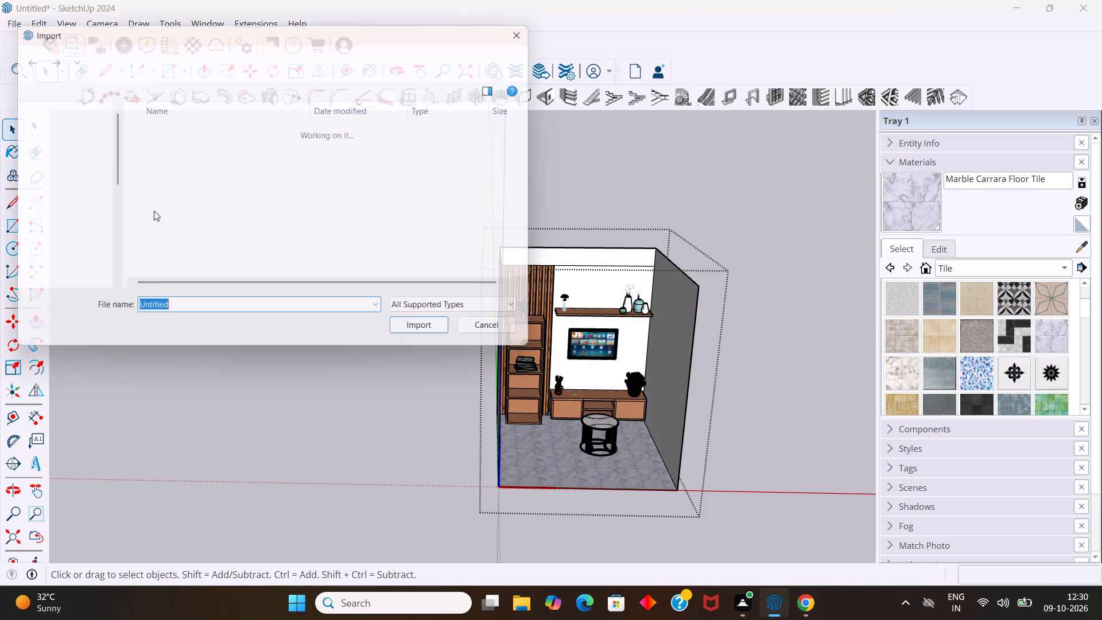
{"action": "left_click", "coordinate": [165, 150]}
{"action": "left_click", "coordinate": [425, 335]}
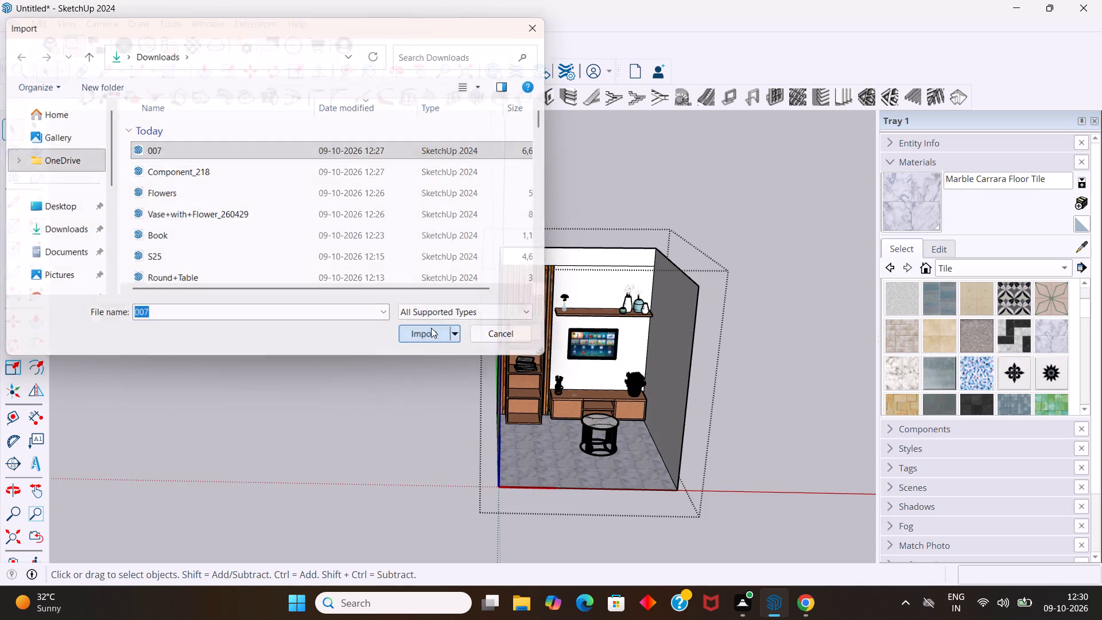
{"action": "scroll", "coordinate": [505, 315], "scroll_direction": "up", "scroll_amount": 4}
{"action": "scroll", "coordinate": [592, 319], "scroll_direction": "up", "scroll_amount": 11}
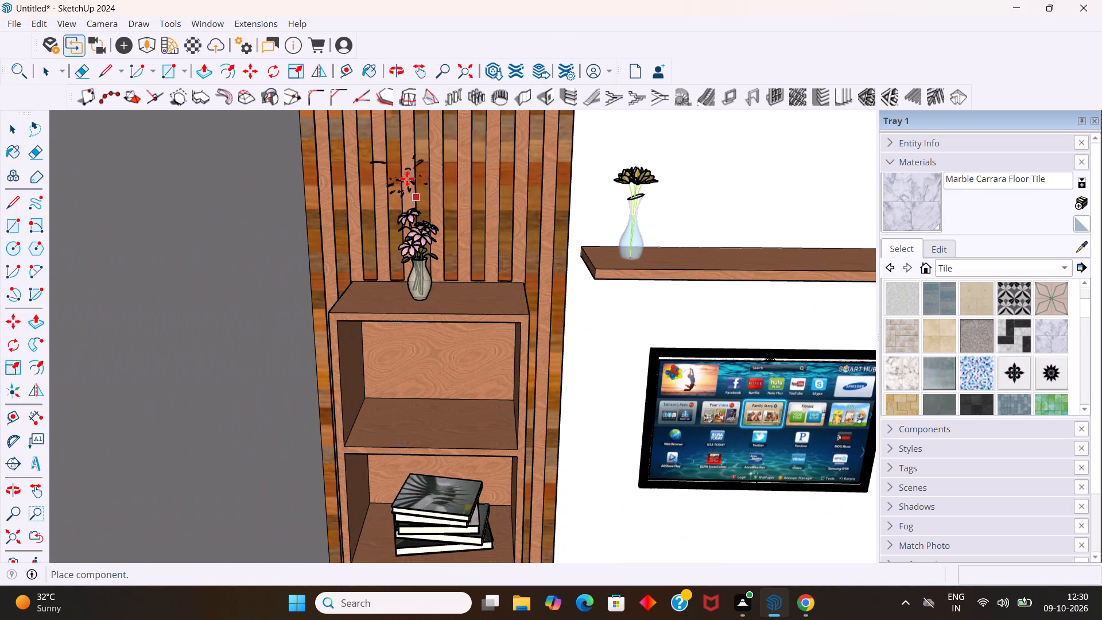
{"action": "left_click", "coordinate": [461, 423]}
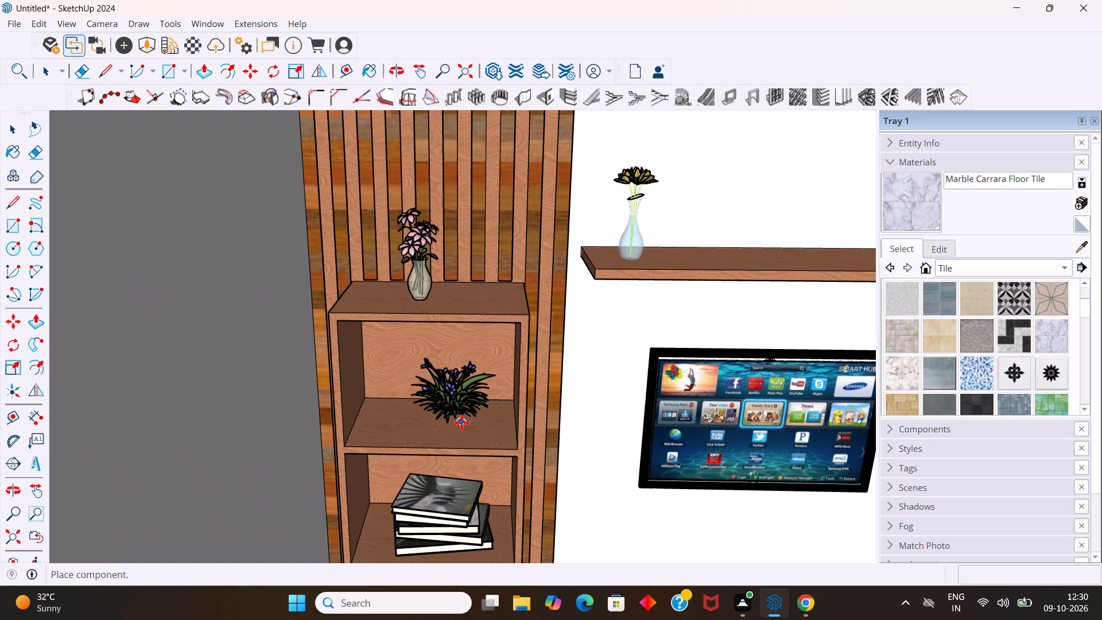
Move the purple flower plant about 7" so it rests on the base of the bookshelf's top compartment.
{"action": "key", "text": "m"}
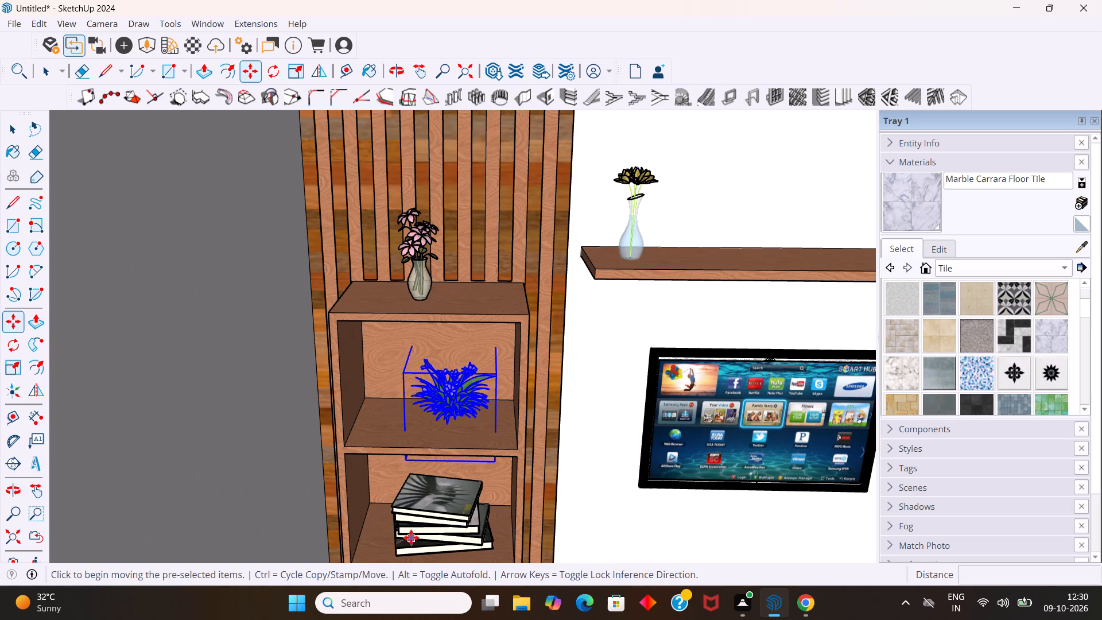
{"action": "left_click", "coordinate": [405, 460]}
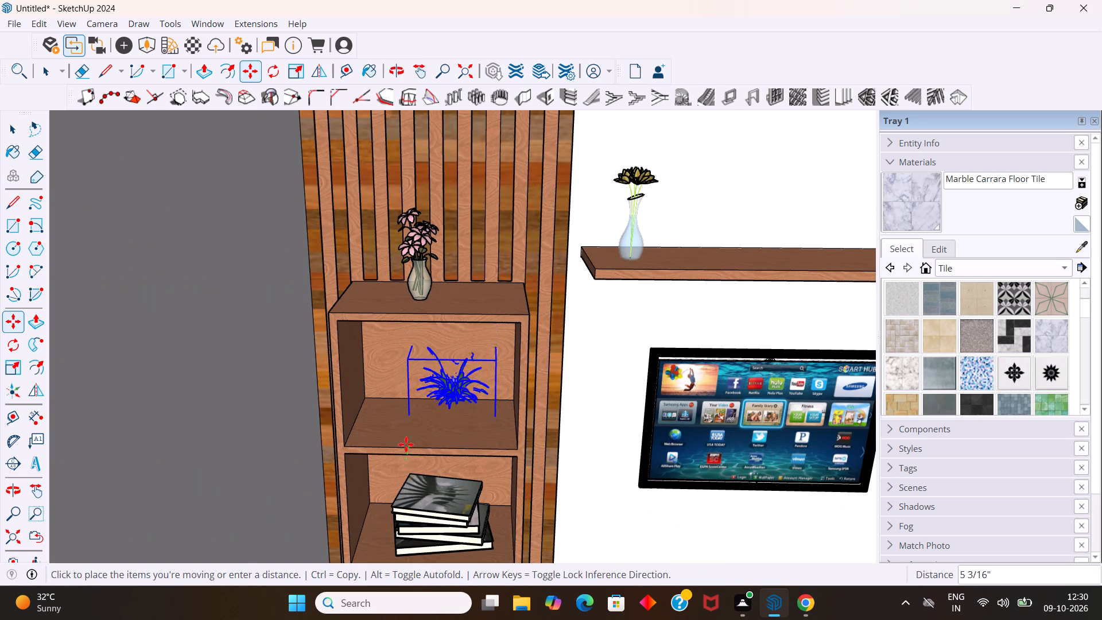
{"action": "scroll", "coordinate": [410, 443], "scroll_direction": "up", "scroll_amount": 9}
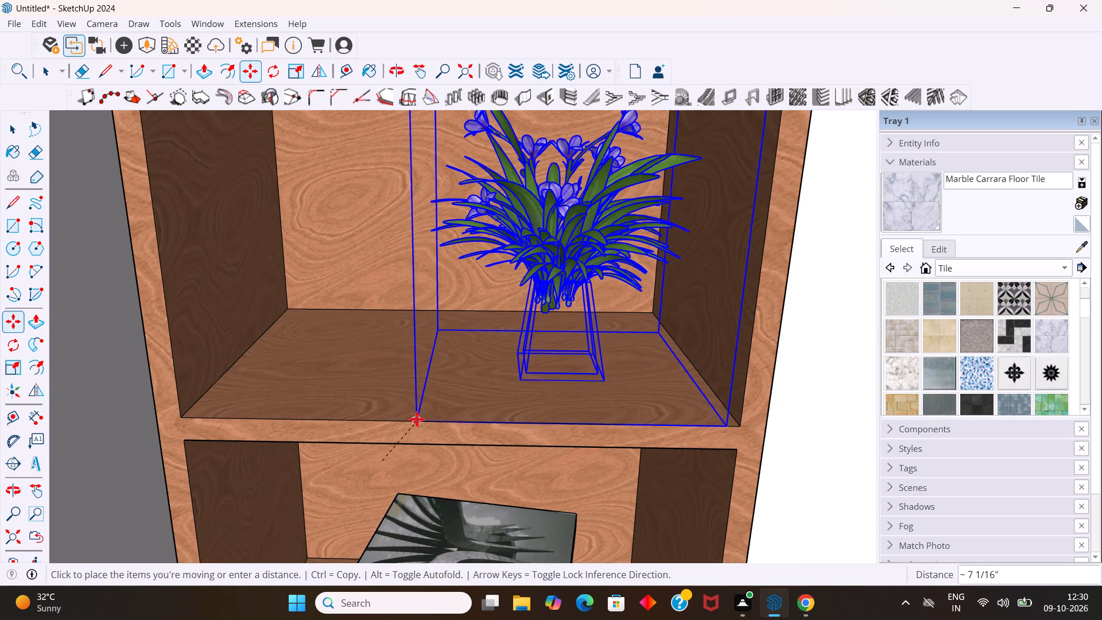
{"action": "left_click", "coordinate": [412, 419]}
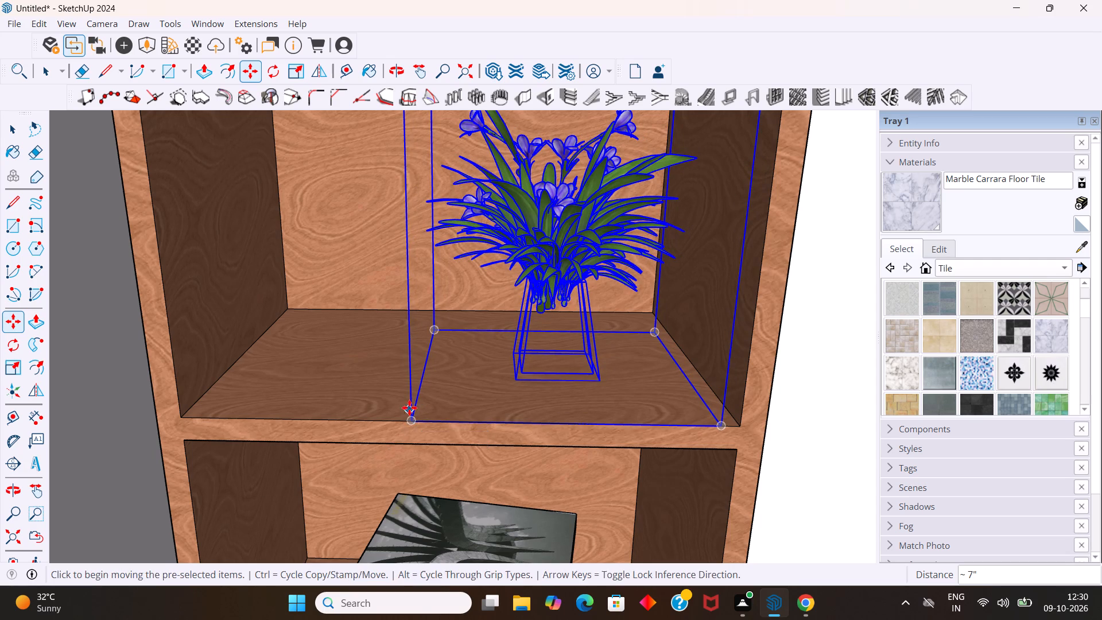
Scale the purple flower plant down uniformly to about 0.72.
{"action": "key", "text": "s"}
{"action": "scroll", "coordinate": [429, 379], "scroll_direction": "down", "scroll_amount": 6}
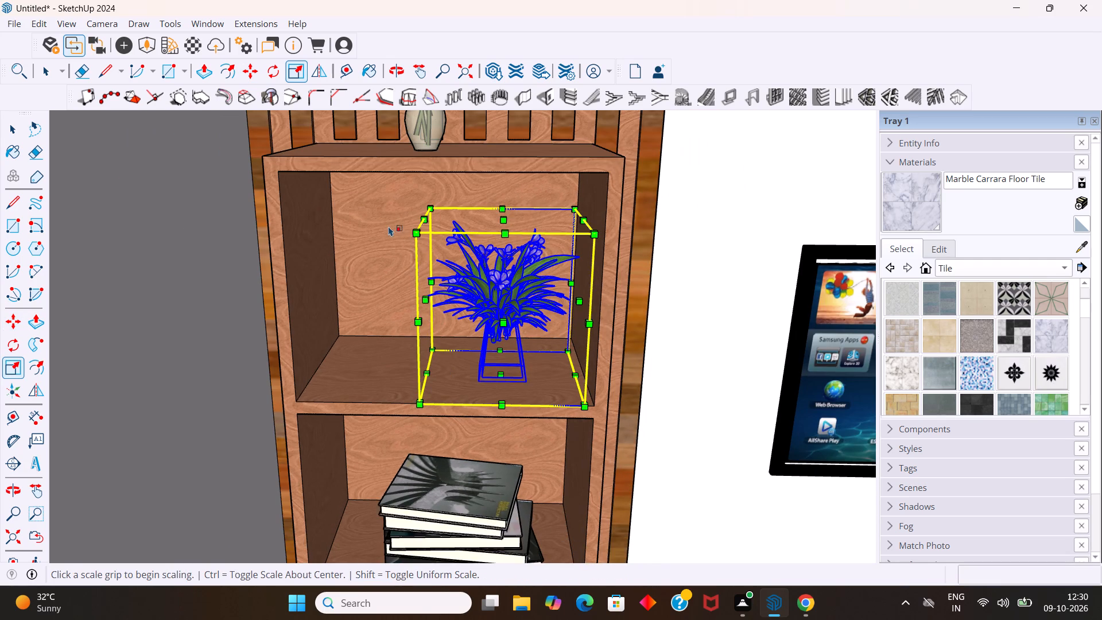
{"action": "left_click_drag", "start_coordinate": [412, 232], "coordinate": [469, 269]}
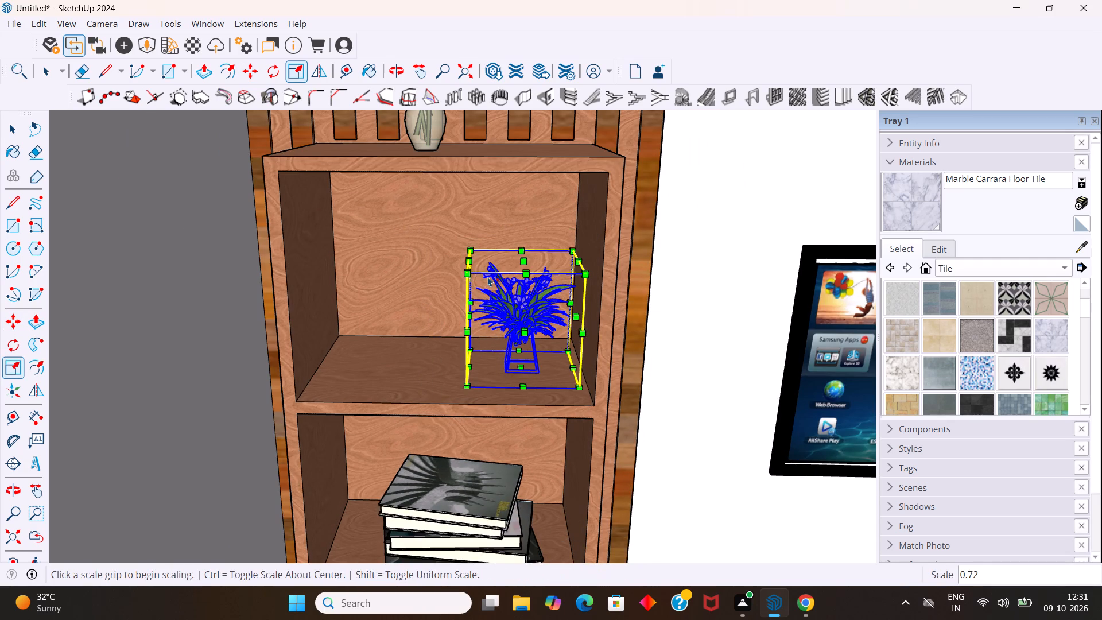
Move the purple flower plant sideways to the middle of the top compartment's base and deselect it.
{"action": "key", "text": "m"}
{"action": "left_click", "coordinate": [467, 386]}
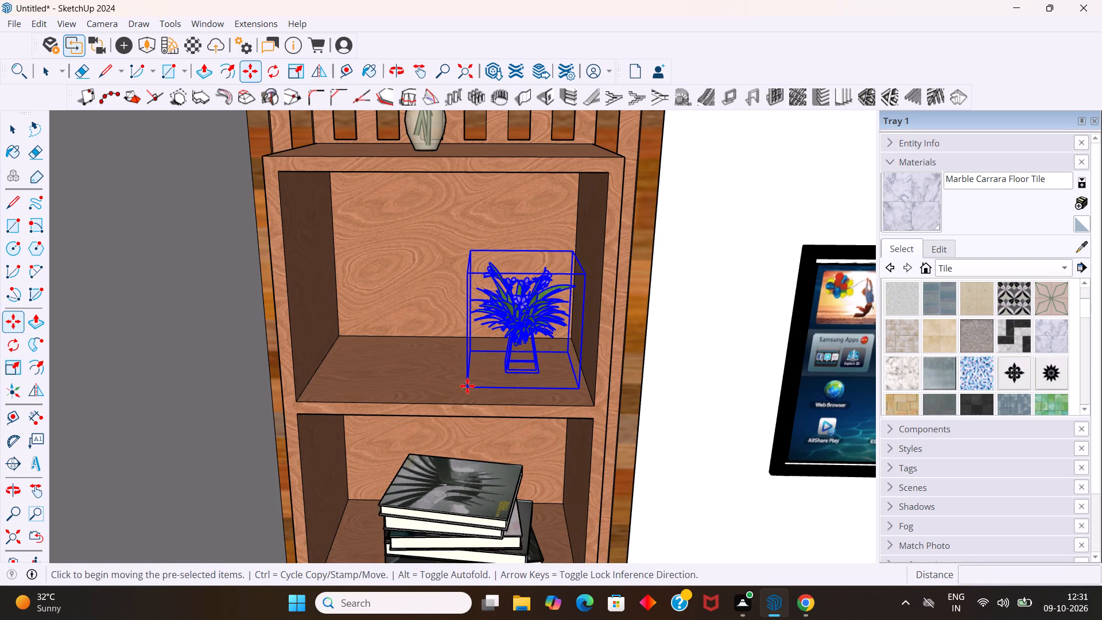
{"action": "left_click", "coordinate": [413, 386]}
{"action": "key", "text": "space"}
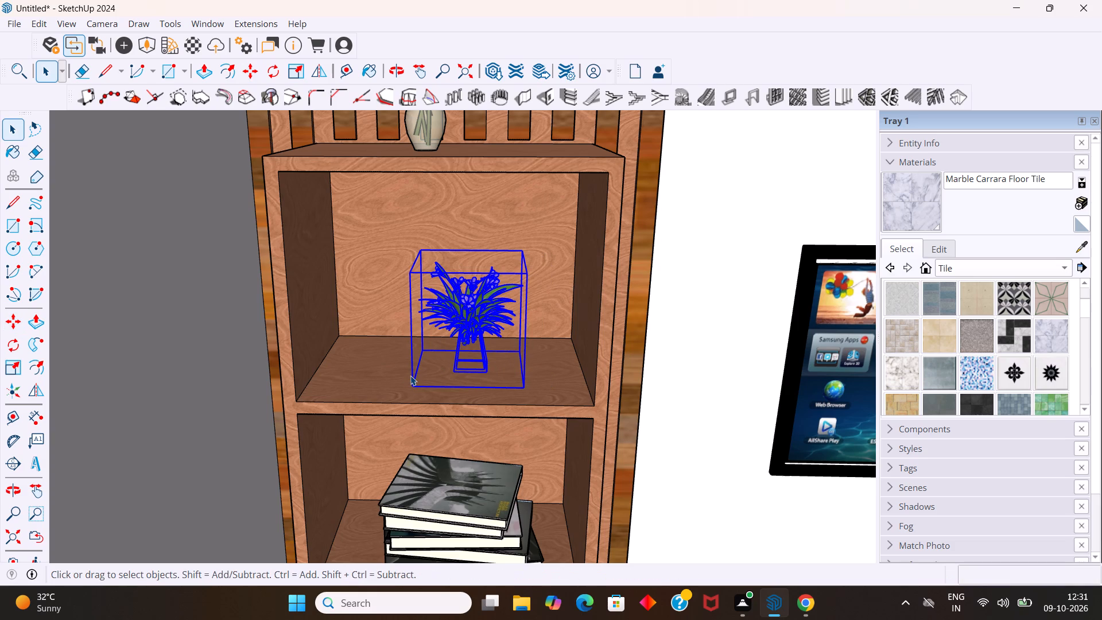
{"action": "key", "text": "Escape"}
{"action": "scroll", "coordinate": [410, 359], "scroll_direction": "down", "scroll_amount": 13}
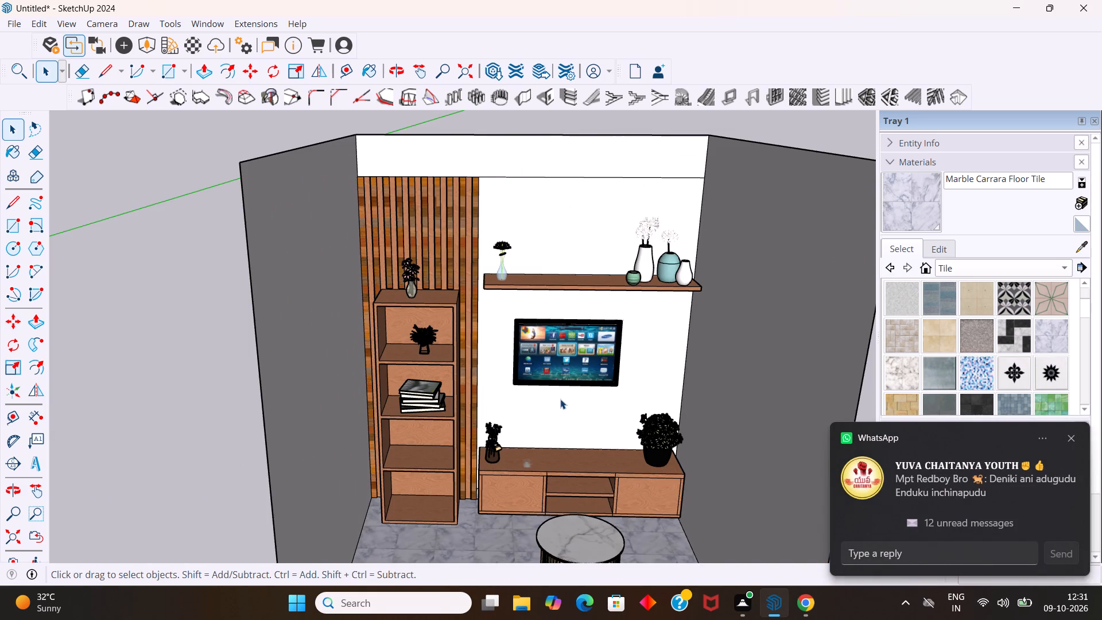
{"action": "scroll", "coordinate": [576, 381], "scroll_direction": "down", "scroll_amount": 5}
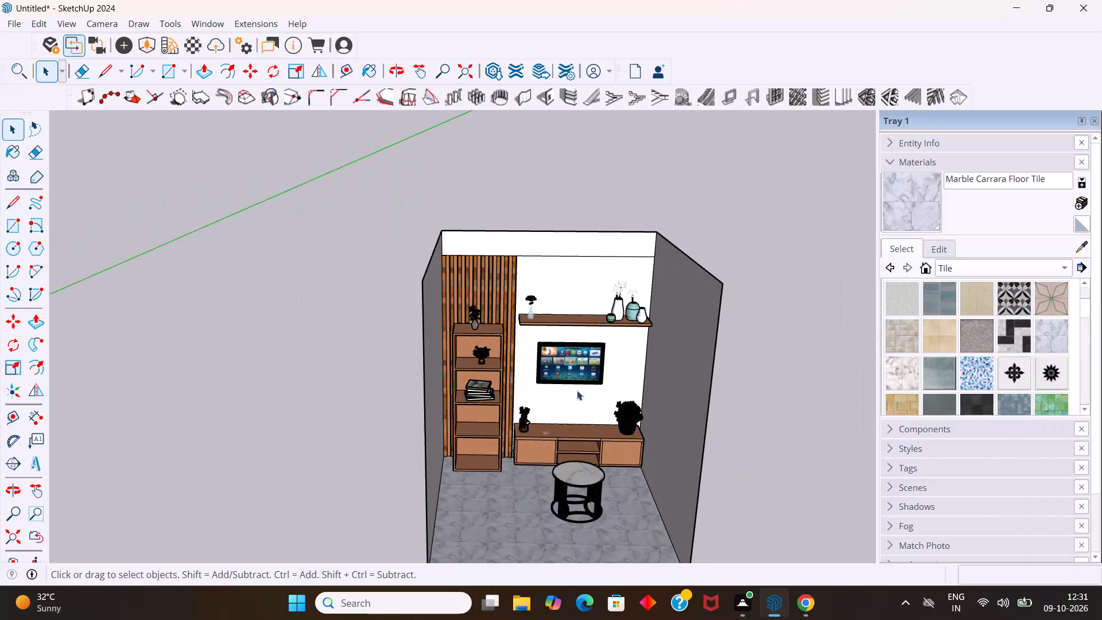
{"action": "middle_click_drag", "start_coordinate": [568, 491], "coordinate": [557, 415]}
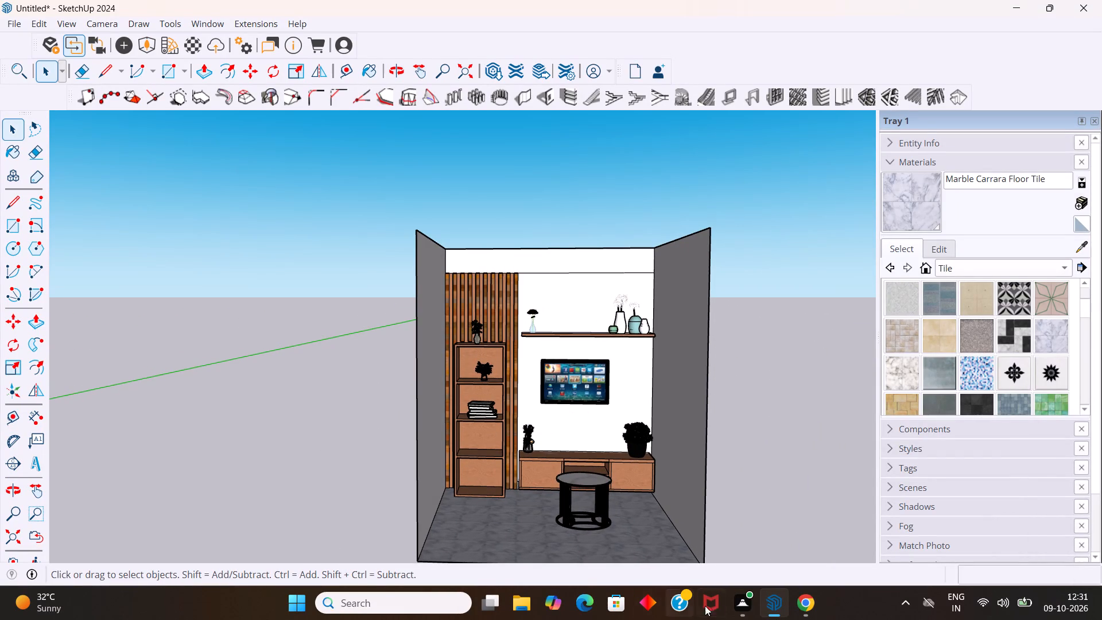
Switch to Google Chrome and search 3D Warehouse models for "small b ox".
{"action": "left_click", "coordinate": [814, 602]}
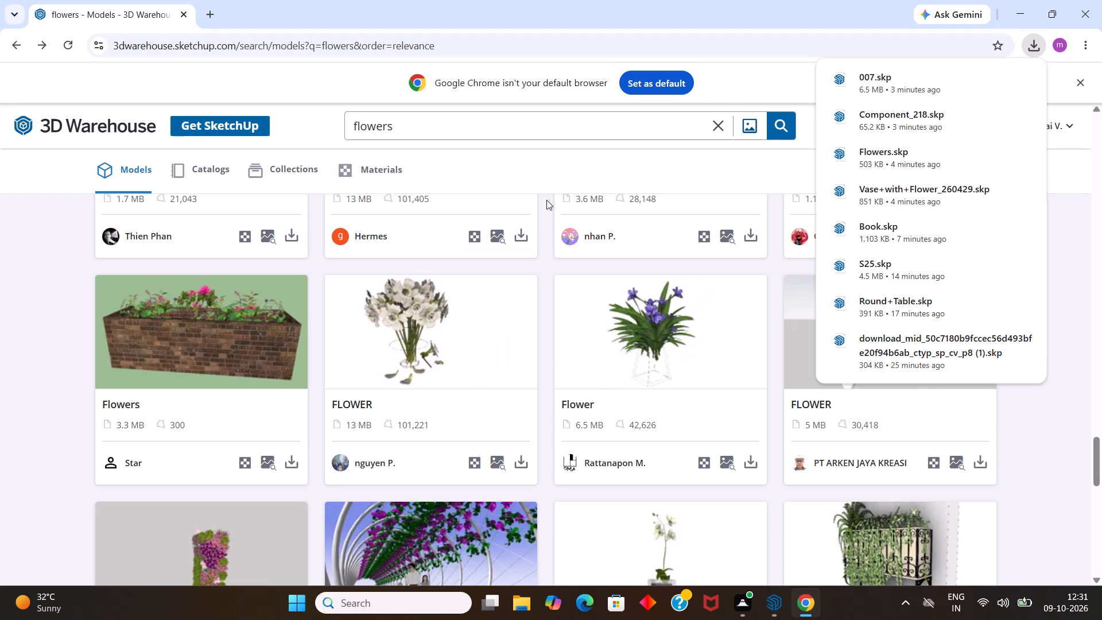
{"action": "left_click", "coordinate": [717, 134]}
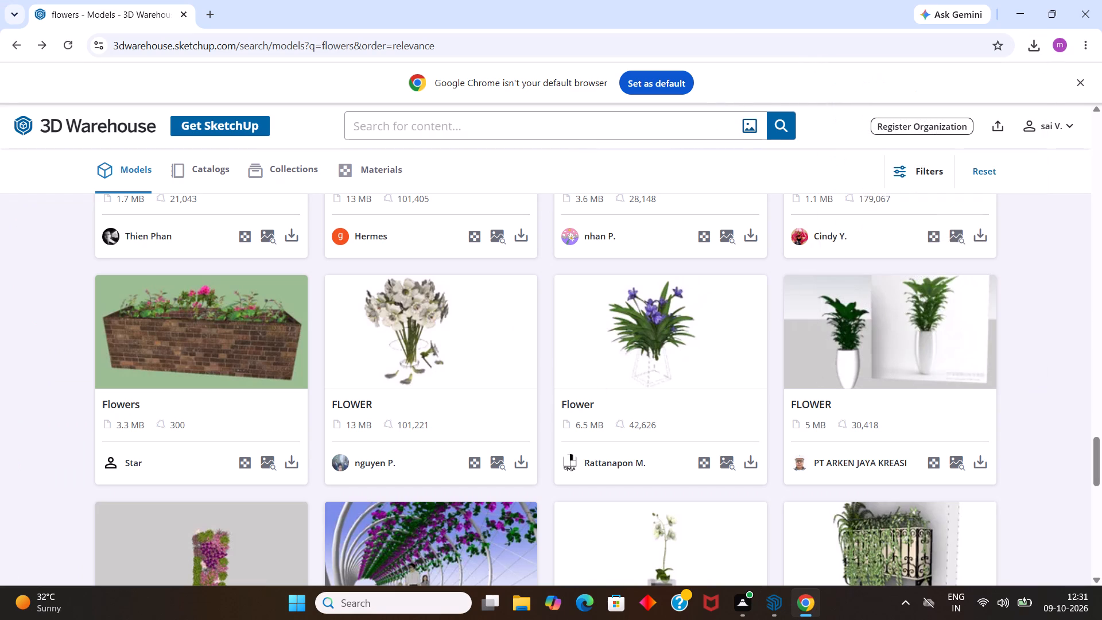
{"action": "type", "text": "small b ox"}
{"action": "key", "text": "Return"}
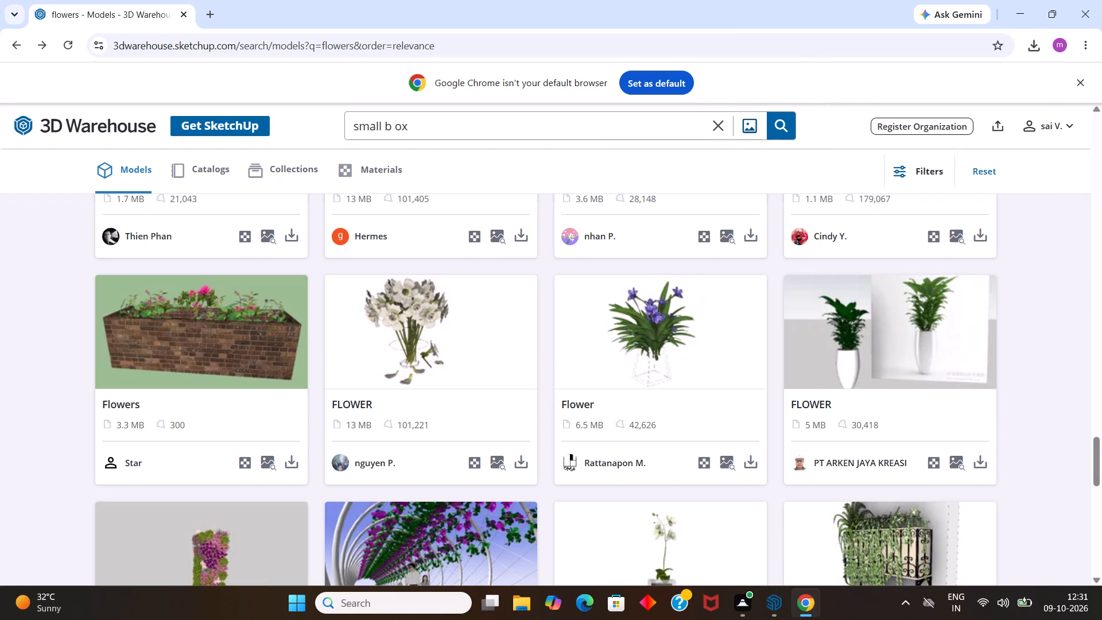
{"action": "scroll", "coordinate": [601, 289], "scroll_direction": "up", "scroll_amount": 9}
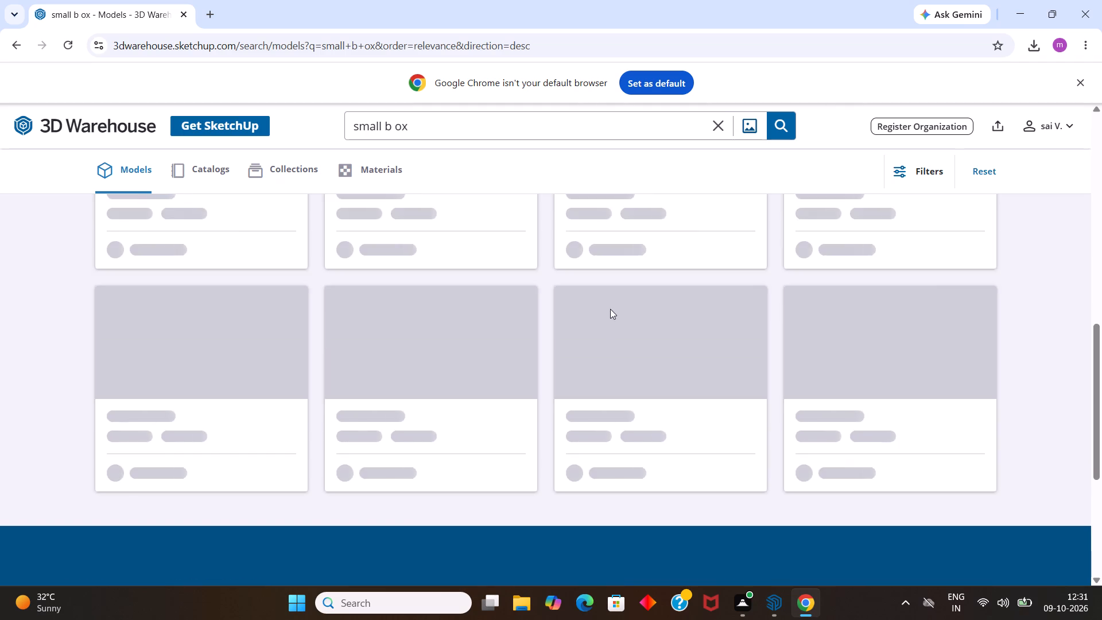
{"action": "scroll", "coordinate": [610, 309], "scroll_direction": "up", "scroll_amount": 9}
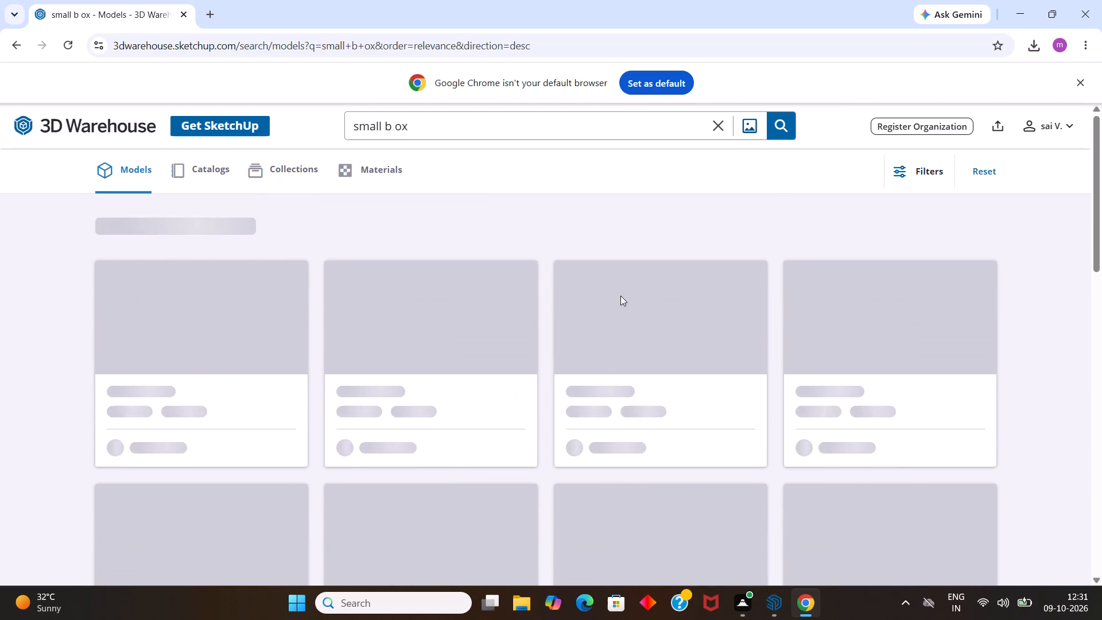
{"action": "scroll", "coordinate": [680, 331], "scroll_direction": "up", "scroll_amount": 4}
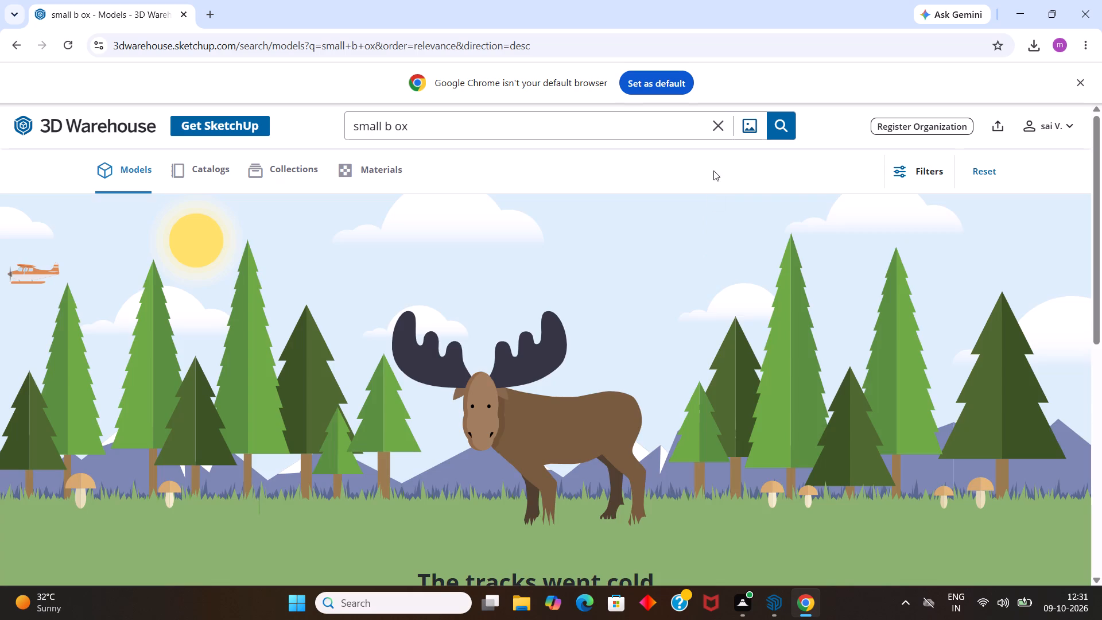
Replace the 3D Warehouse search with "tv box" and run it.
{"action": "left_click", "coordinate": [725, 130]}
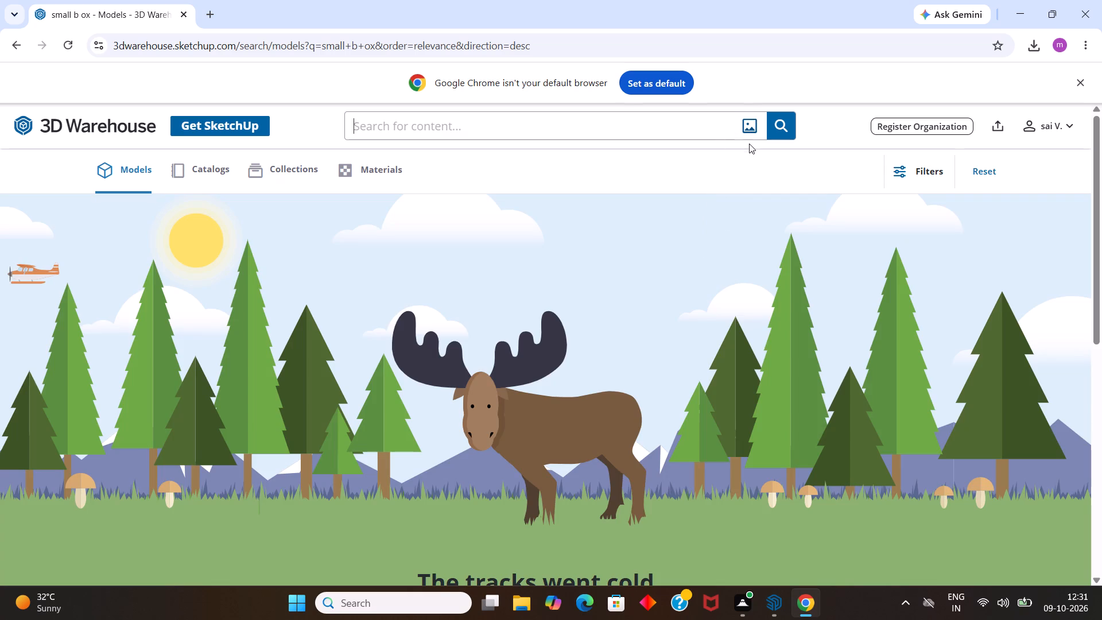
{"action": "scroll", "coordinate": [760, 126], "scroll_direction": "up", "scroll_amount": 3}
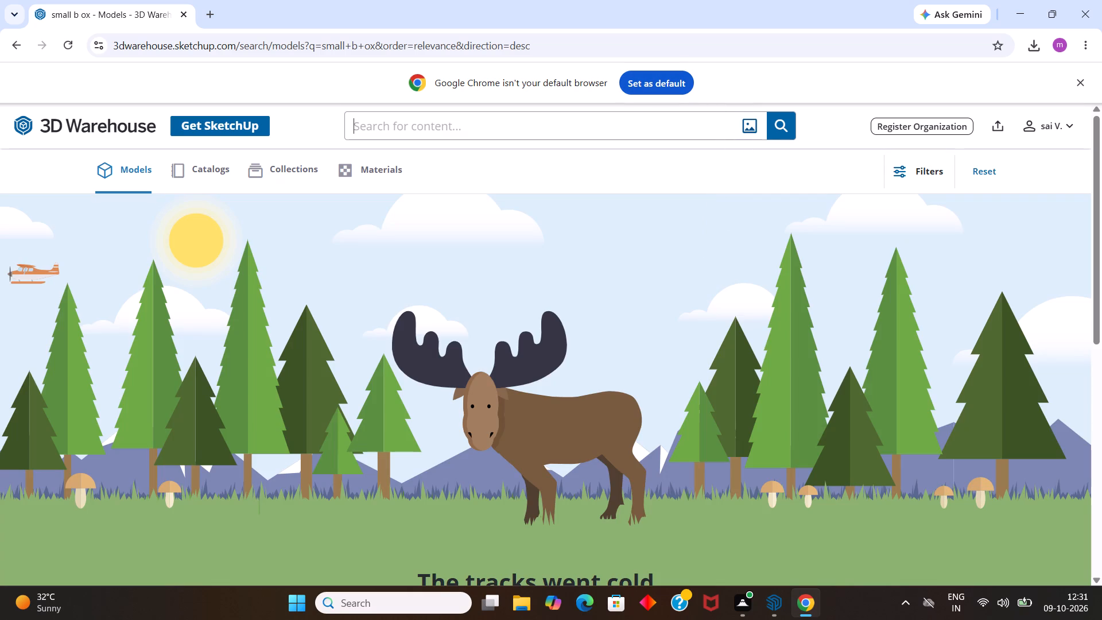
{"action": "left_click", "coordinate": [619, 125]}
{"action": "type", "text": "tv"}
{"action": "key", "text": "space"}
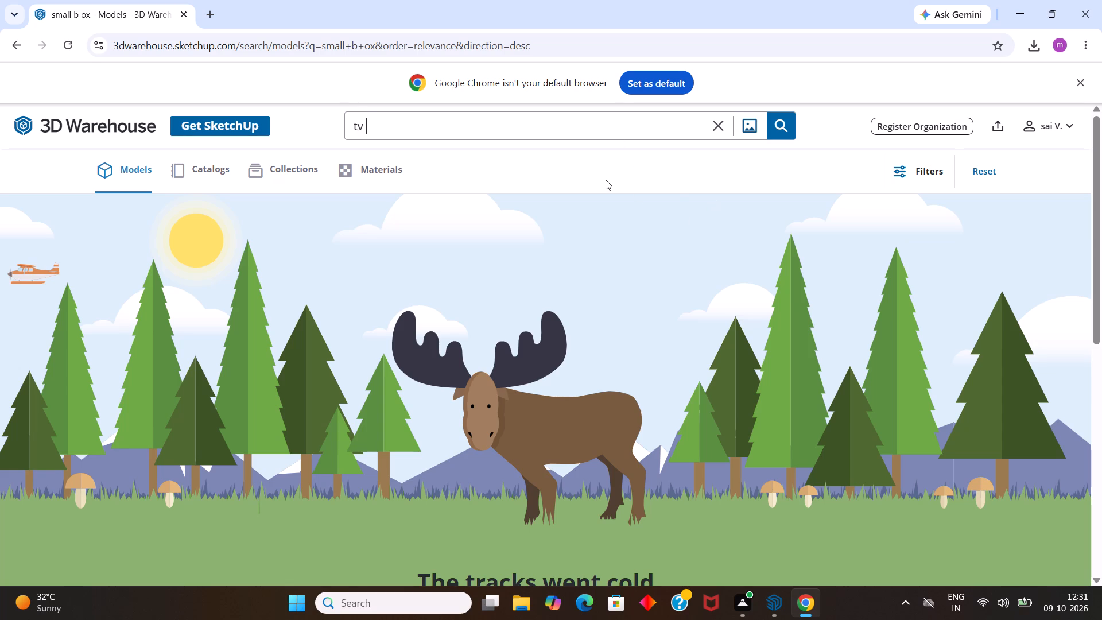
{"action": "type", "text": "box"}
{"action": "key", "text": "Return"}
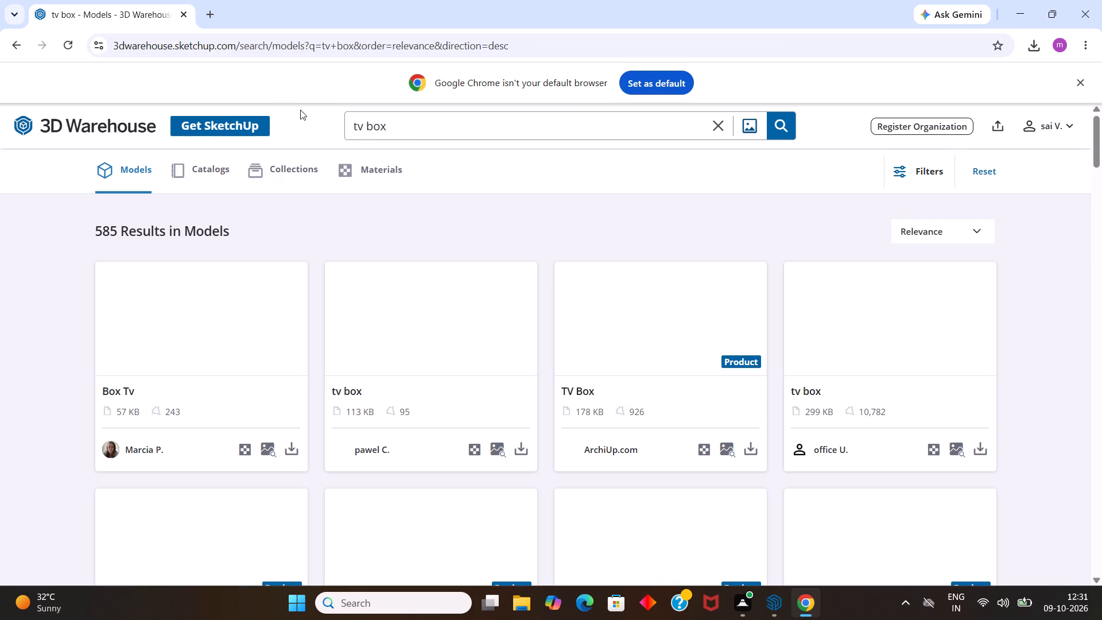
Browse the "tv box" results for a set-top box model suited to the TV unit.
{"action": "scroll", "coordinate": [393, 328], "scroll_direction": "up", "scroll_amount": 4}
{"action": "scroll", "coordinate": [397, 325], "scroll_direction": "down", "scroll_amount": 9}
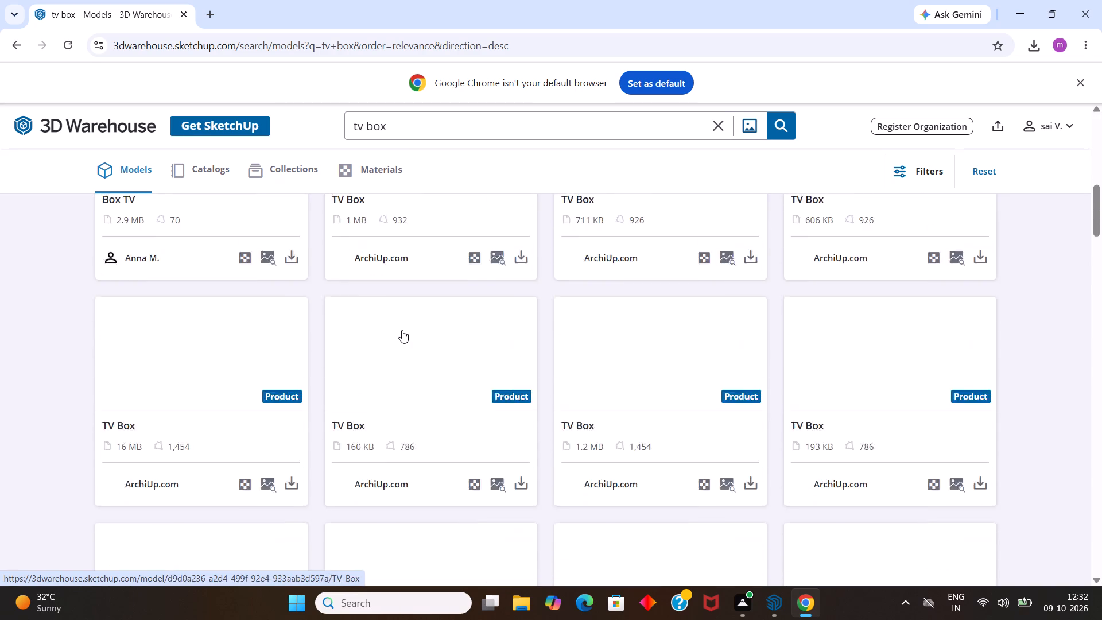
{"action": "scroll", "coordinate": [402, 330], "scroll_direction": "up", "scroll_amount": 11}
{"action": "scroll", "coordinate": [409, 325], "scroll_direction": "down", "scroll_amount": 15}
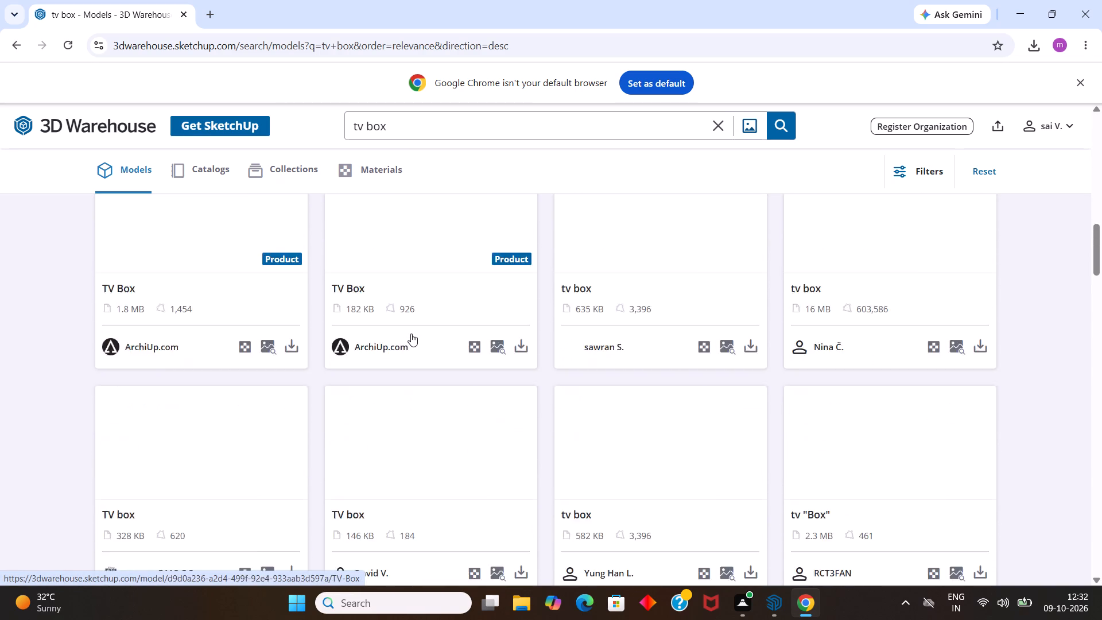
{"action": "scroll", "coordinate": [411, 332], "scroll_direction": "down", "scroll_amount": 10}
{"action": "scroll", "coordinate": [494, 374], "scroll_direction": "up", "scroll_amount": 10}
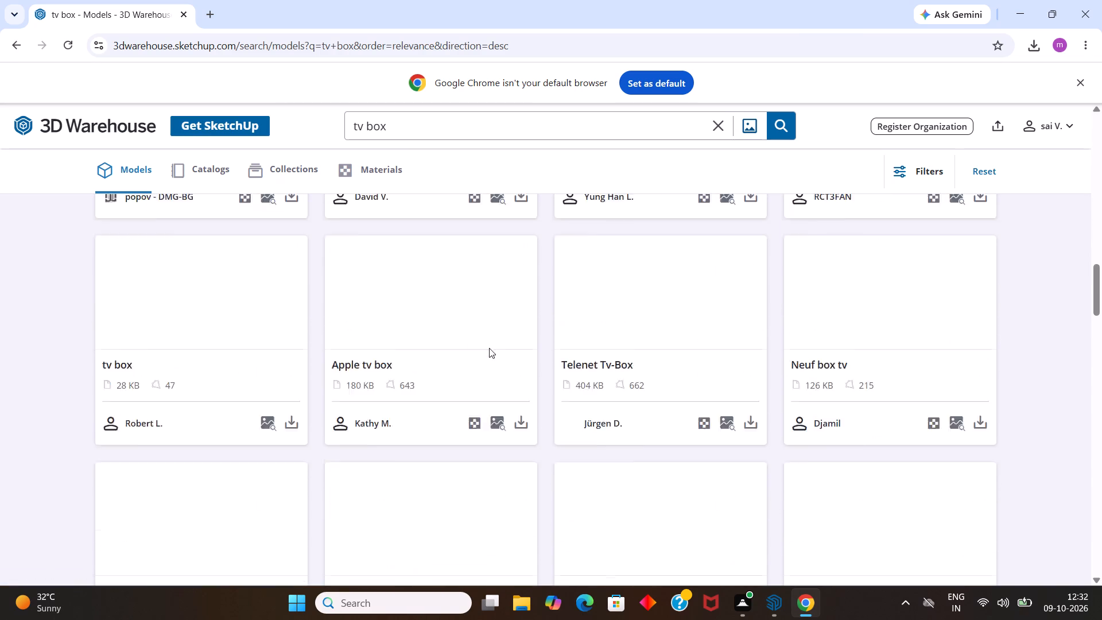
{"action": "scroll", "coordinate": [511, 344], "scroll_direction": "up", "scroll_amount": 15}
{"action": "scroll", "coordinate": [523, 328], "scroll_direction": "up", "scroll_amount": 6}
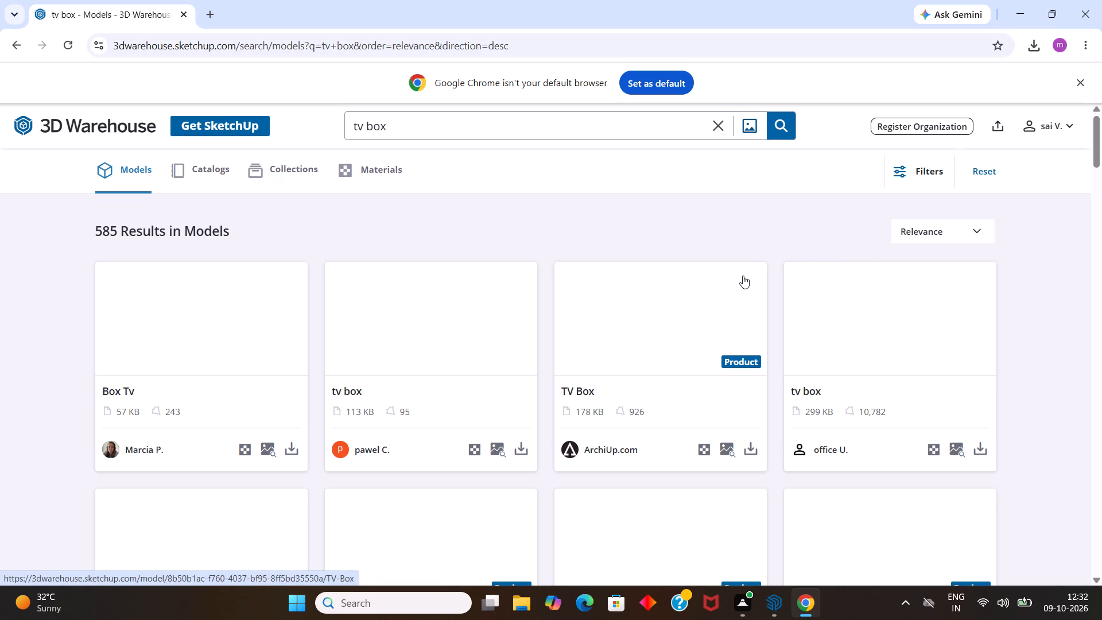
{"action": "scroll", "coordinate": [743, 275], "scroll_direction": "down", "scroll_amount": 1}
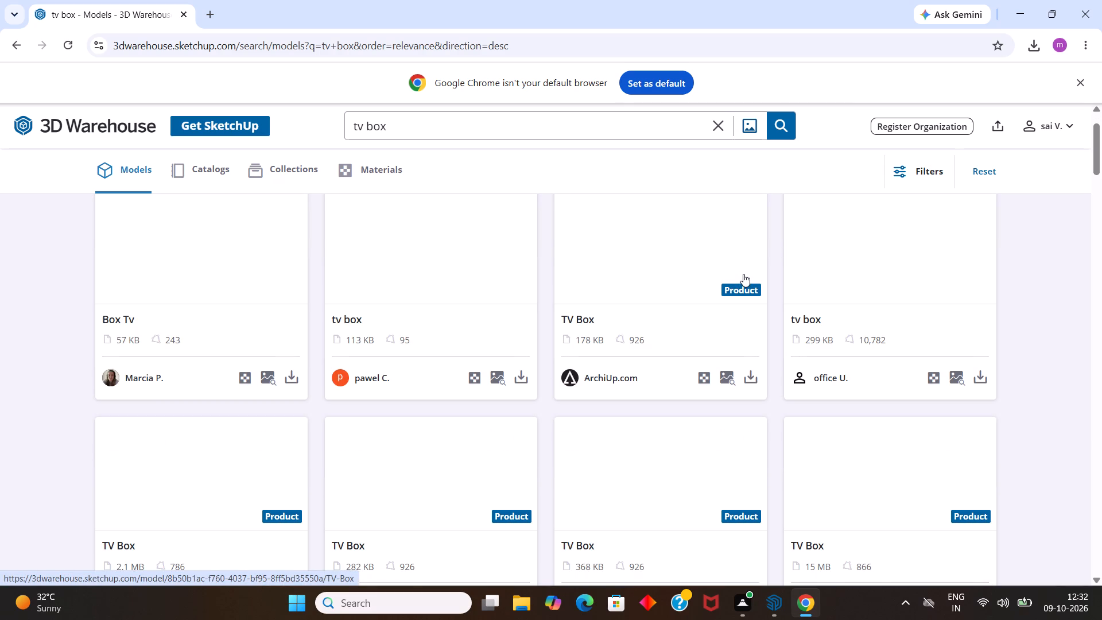
{"action": "scroll", "coordinate": [744, 274], "scroll_direction": "down", "scroll_amount": 5}
{"action": "scroll", "coordinate": [744, 277], "scroll_direction": "up", "scroll_amount": 13}
{"action": "scroll", "coordinate": [745, 269], "scroll_direction": "down", "scroll_amount": 8}
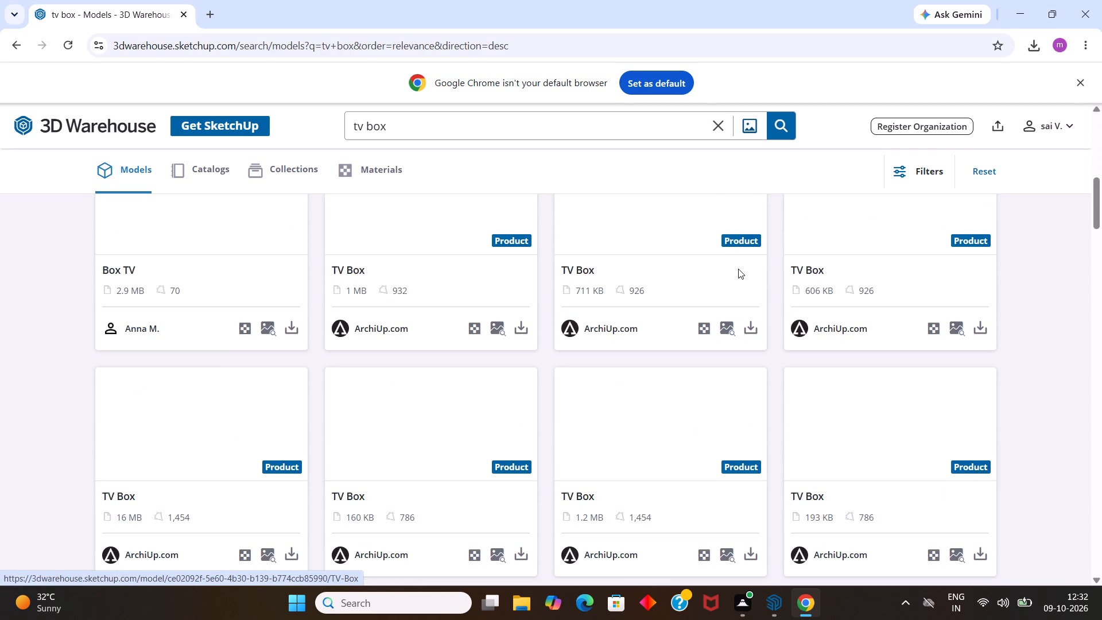
{"action": "scroll", "coordinate": [738, 272], "scroll_direction": "down", "scroll_amount": 3}
{"action": "scroll", "coordinate": [735, 278], "scroll_direction": "up", "scroll_amount": 10}
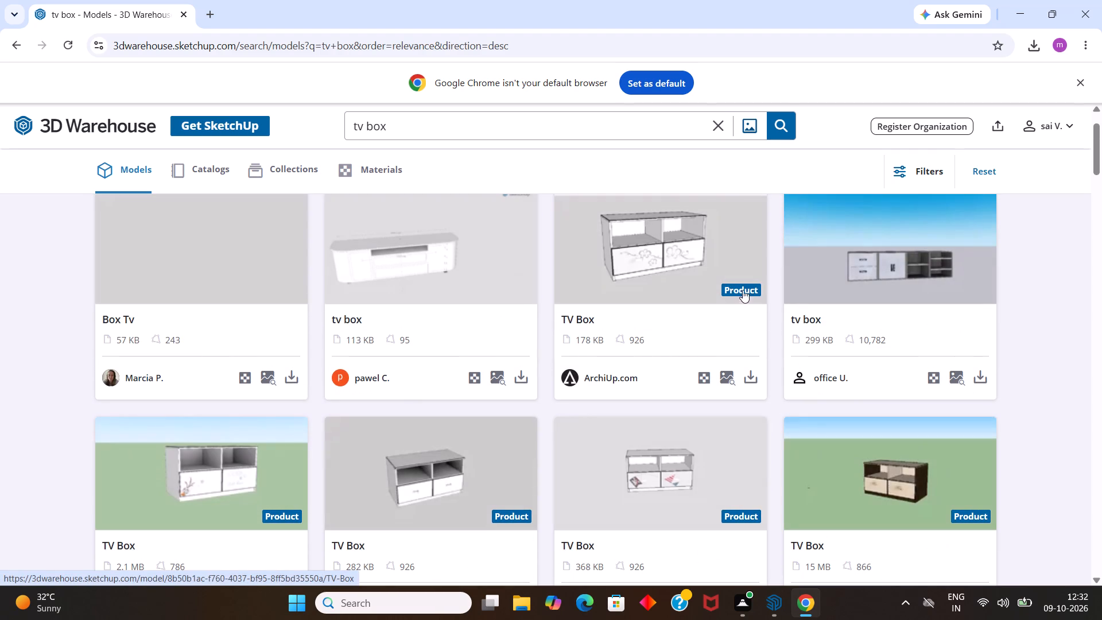
{"action": "scroll", "coordinate": [693, 324], "scroll_direction": "down", "scroll_amount": 5}
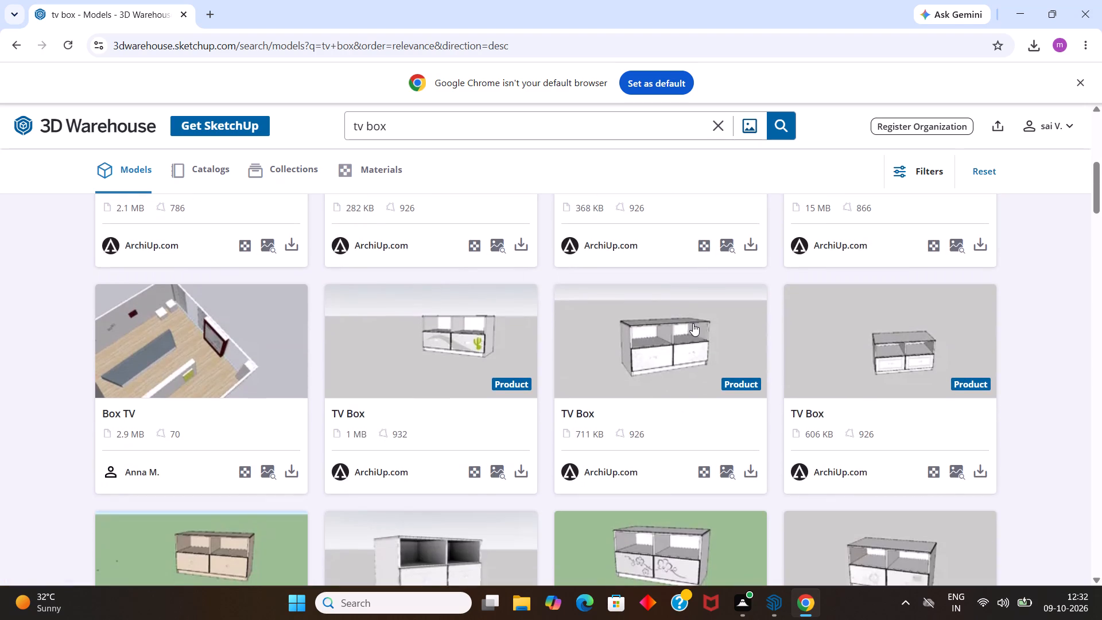
{"action": "scroll", "coordinate": [692, 322], "scroll_direction": "down", "scroll_amount": 12}
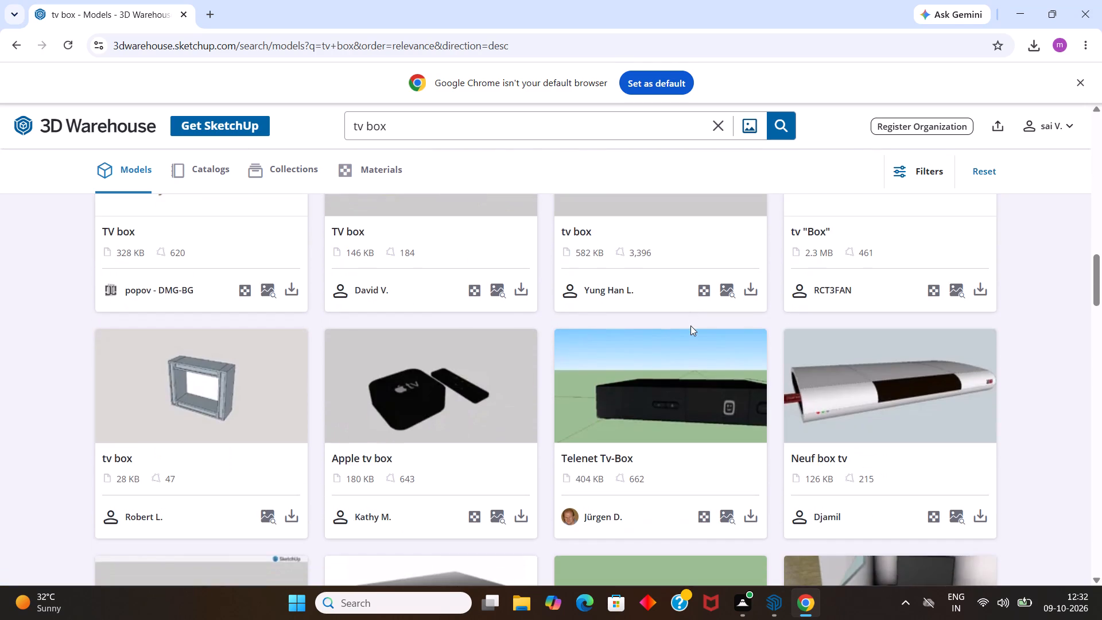
{"action": "scroll", "coordinate": [668, 330], "scroll_direction": "down", "scroll_amount": 3}
{"action": "scroll", "coordinate": [555, 320], "scroll_direction": "down", "scroll_amount": 2}
{"action": "scroll", "coordinate": [555, 320], "scroll_direction": "up", "scroll_amount": 3}
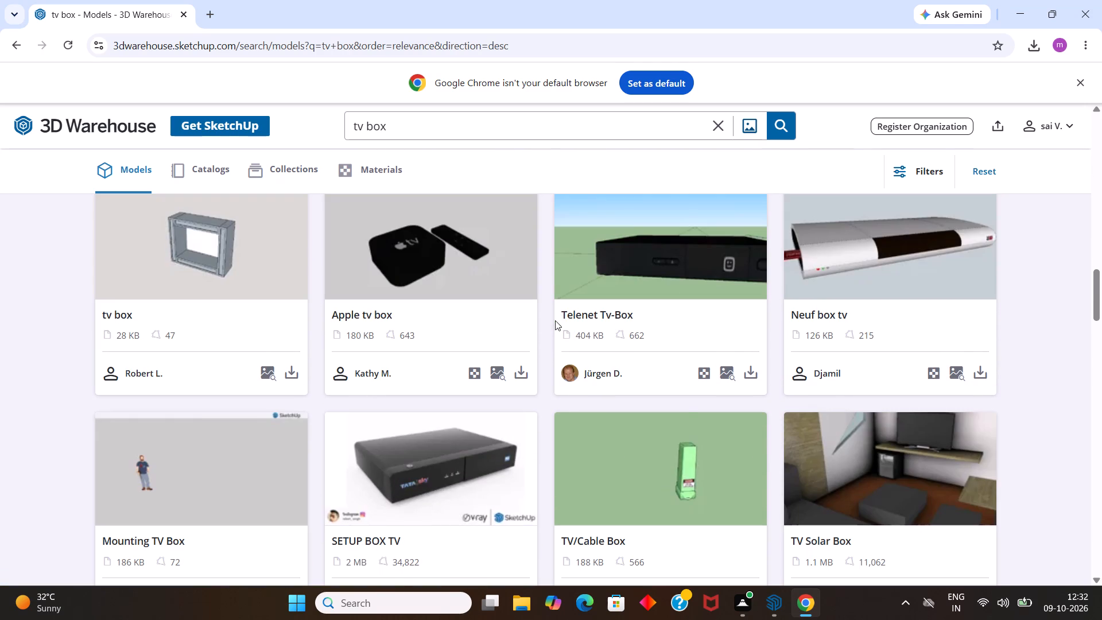
{"action": "scroll", "coordinate": [479, 467], "scroll_direction": "down", "scroll_amount": 4}
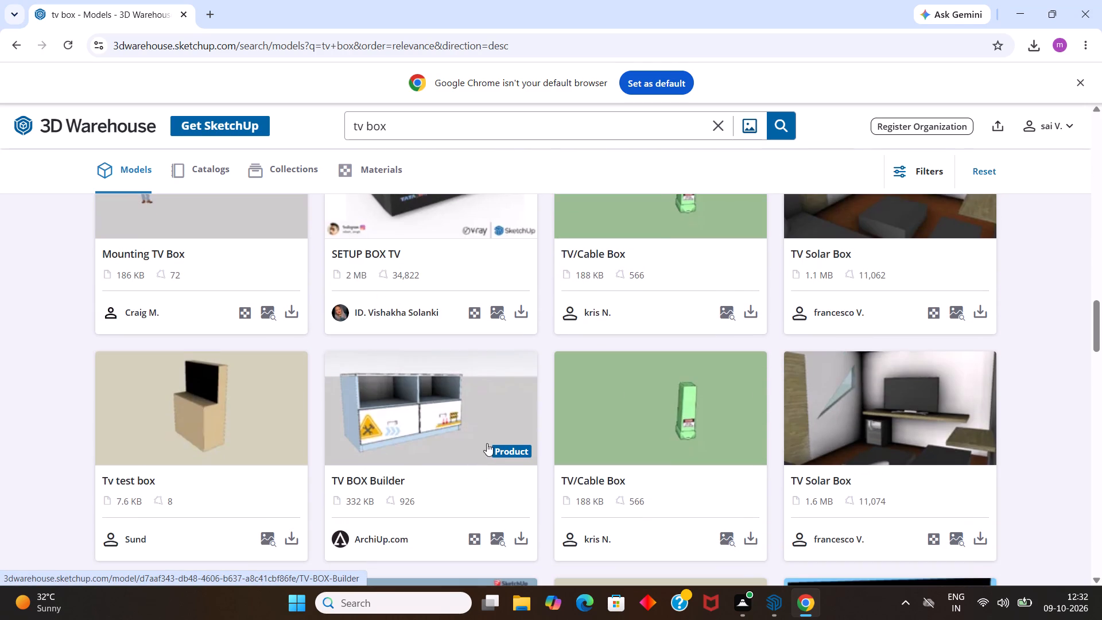
Download the SETUP BOX TV model as a SketchUp file.
{"action": "scroll", "coordinate": [489, 440], "scroll_direction": "up", "scroll_amount": 3}
{"action": "left_click", "coordinate": [517, 524]}
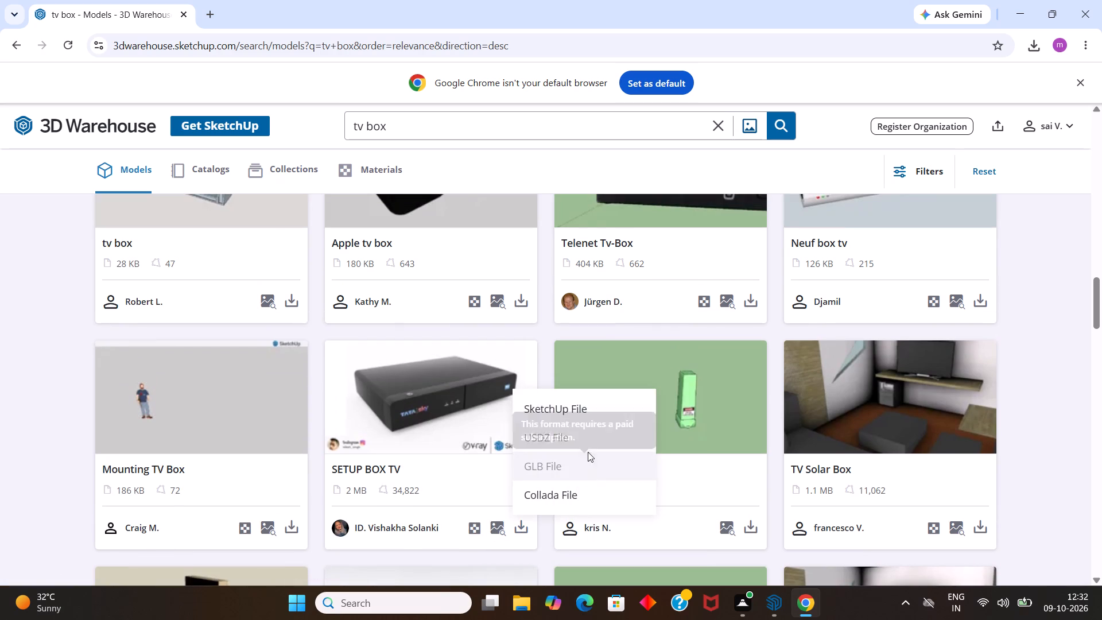
{"action": "left_click", "coordinate": [583, 414]}
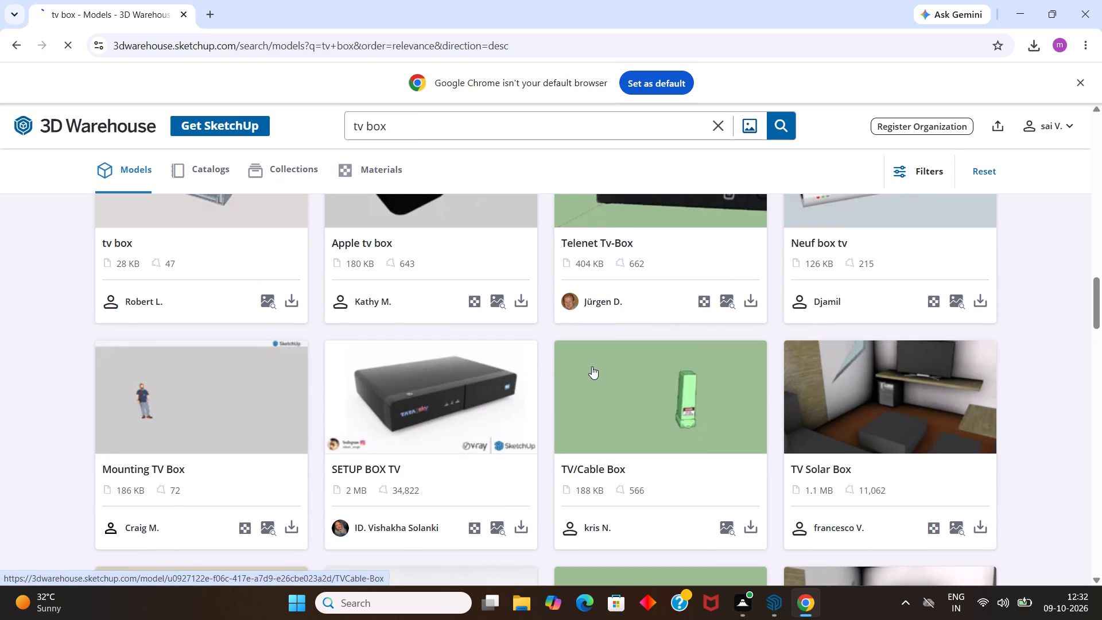
Look through the remaining "tv box" results for other suitable models.
{"action": "scroll", "coordinate": [591, 365], "scroll_direction": "down", "scroll_amount": 3}
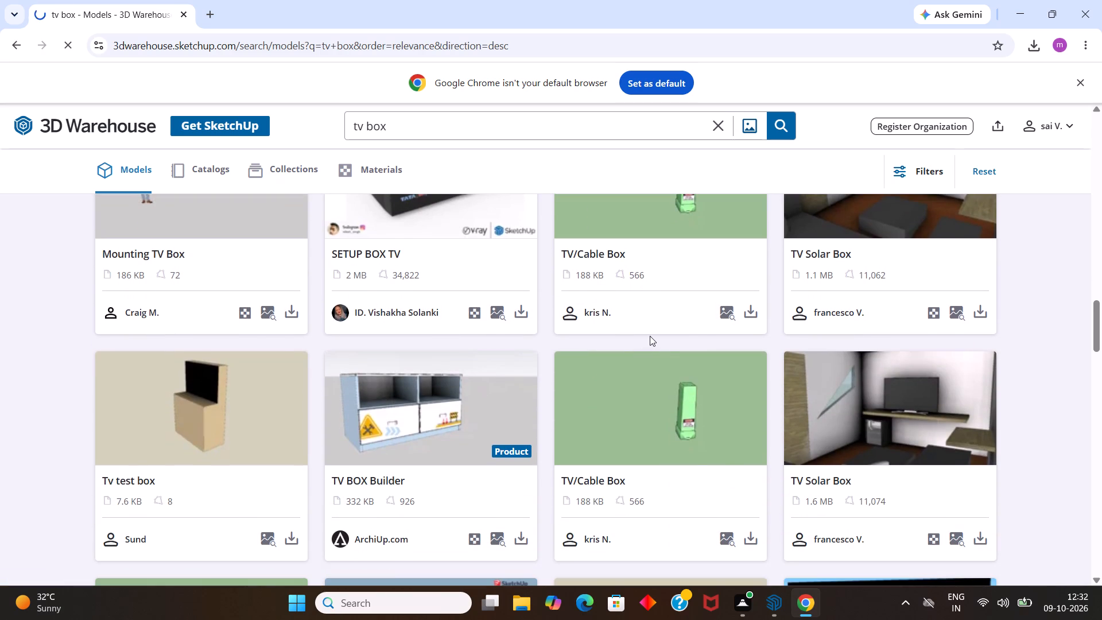
{"action": "scroll", "coordinate": [651, 330], "scroll_direction": "down", "scroll_amount": 4}
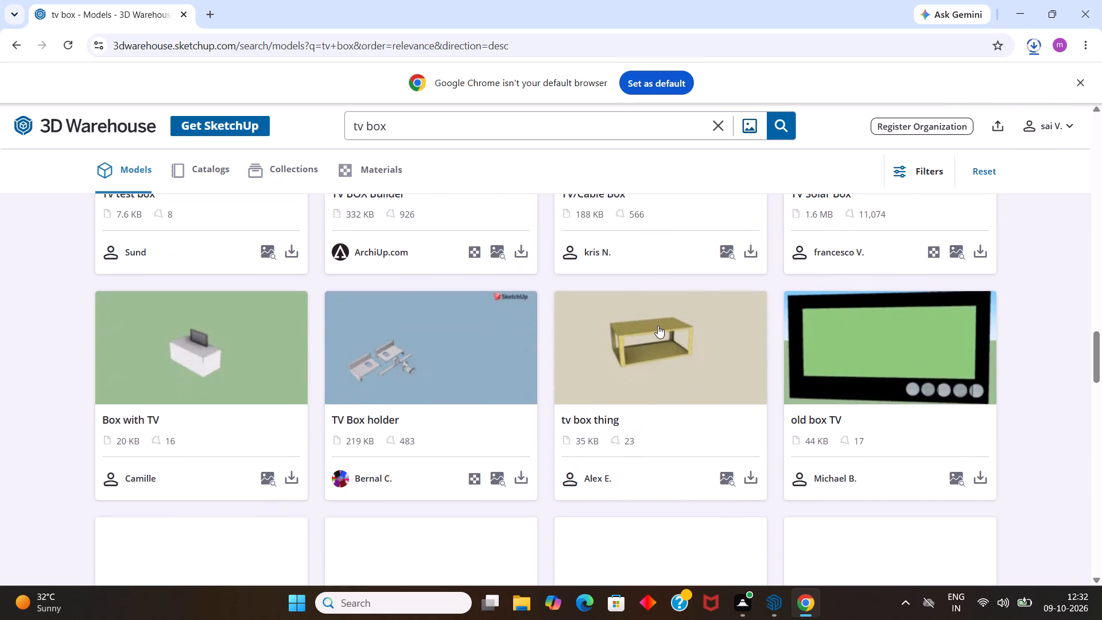
{"action": "scroll", "coordinate": [358, 385], "scroll_direction": "down", "scroll_amount": 4}
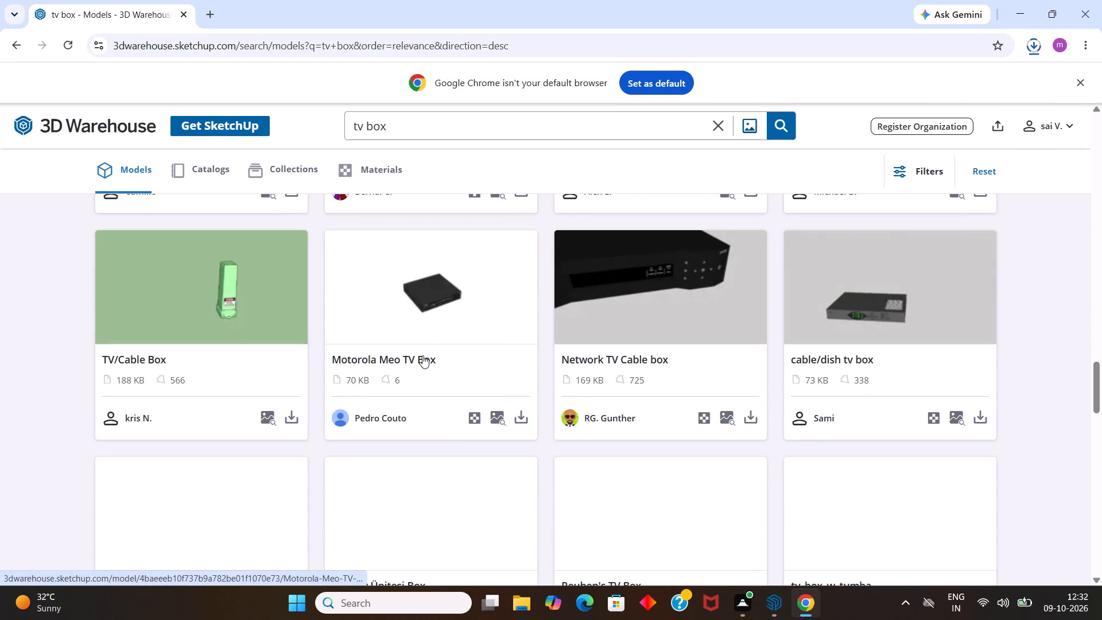
{"action": "scroll", "coordinate": [622, 307], "scroll_direction": "down", "scroll_amount": 3}
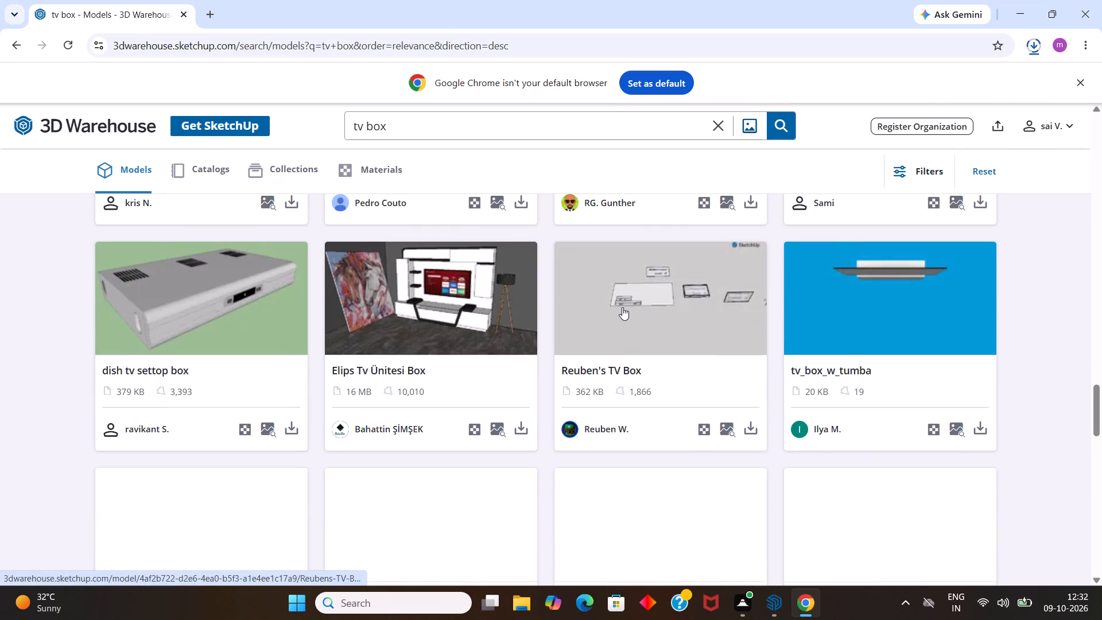
{"action": "scroll", "coordinate": [628, 276], "scroll_direction": "down", "scroll_amount": 2}
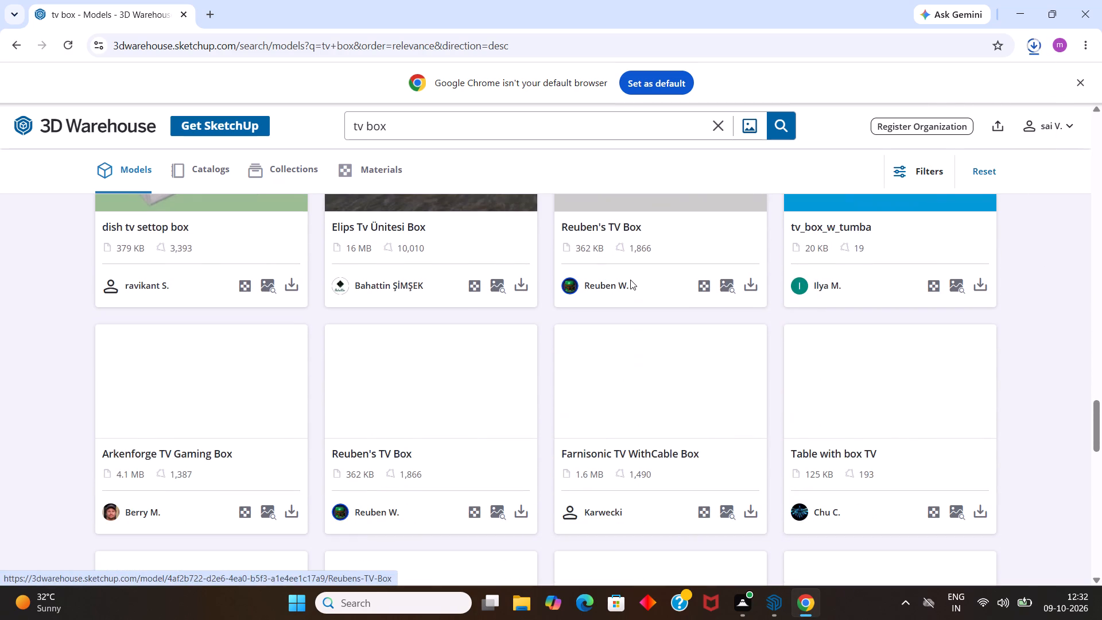
{"action": "scroll", "coordinate": [633, 283], "scroll_direction": "up", "scroll_amount": 3}
{"action": "scroll", "coordinate": [633, 281], "scroll_direction": "down", "scroll_amount": 5}
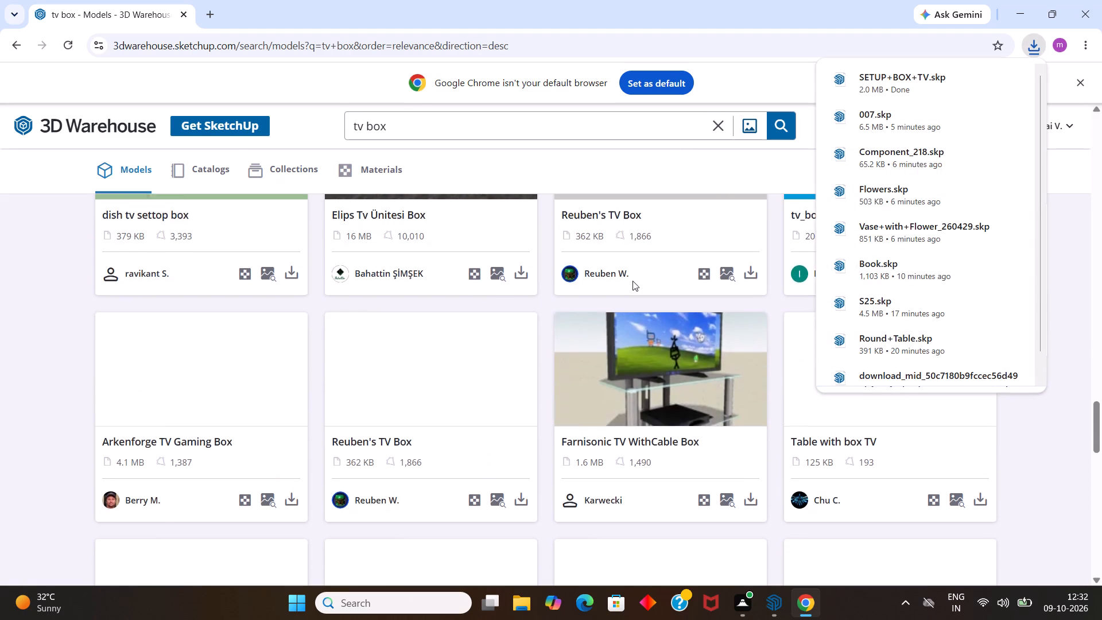
{"action": "scroll", "coordinate": [633, 281], "scroll_direction": "up", "scroll_amount": 5}
{"action": "scroll", "coordinate": [635, 273], "scroll_direction": "down", "scroll_amount": 3}
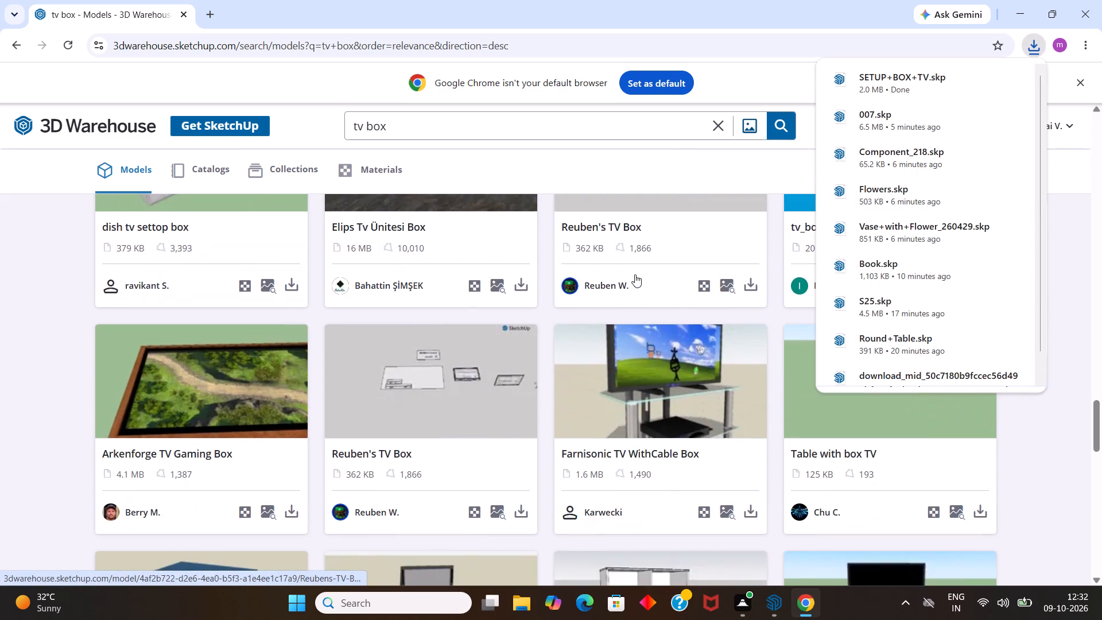
{"action": "scroll", "coordinate": [633, 273], "scroll_direction": "down", "scroll_amount": 5}
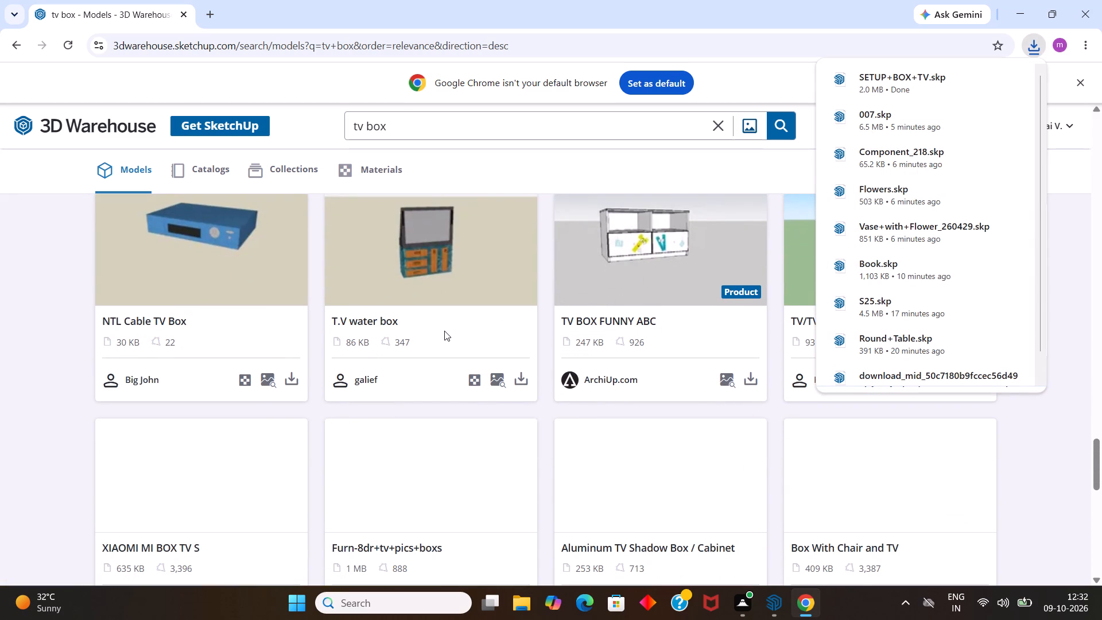
{"action": "scroll", "coordinate": [444, 331], "scroll_direction": "down", "scroll_amount": 4}
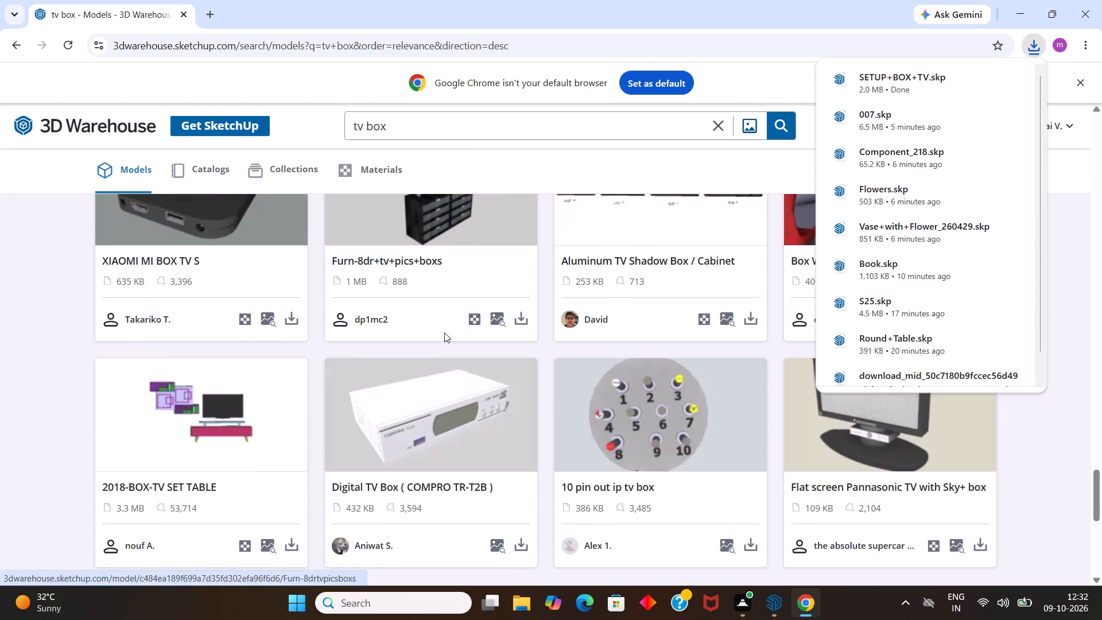
{"action": "scroll", "coordinate": [453, 327], "scroll_direction": "down", "scroll_amount": 4}
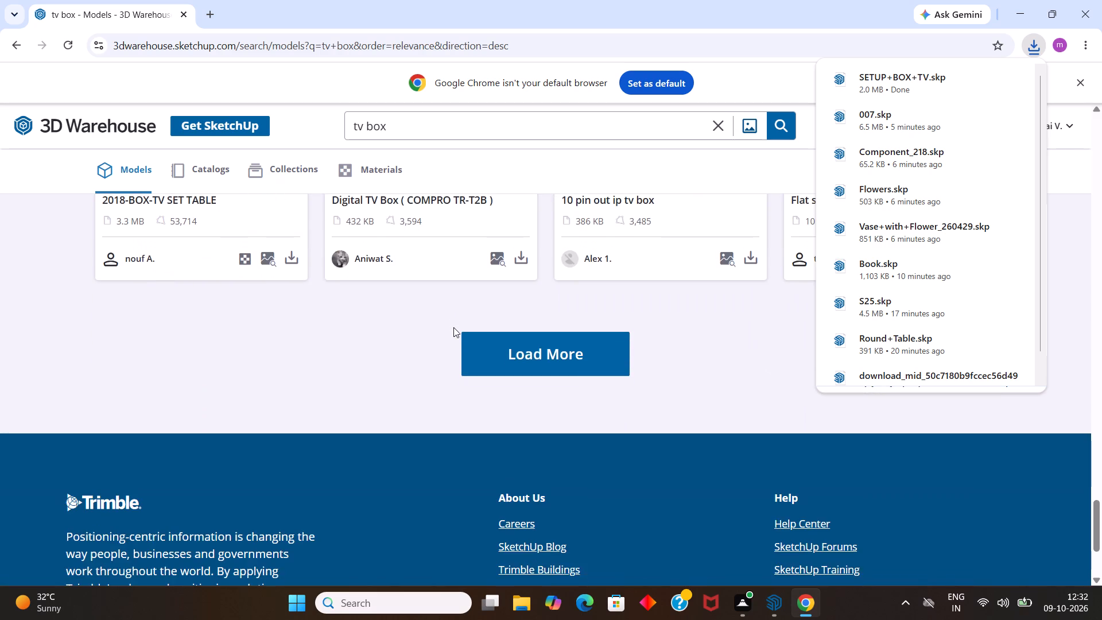
{"action": "scroll", "coordinate": [453, 327], "scroll_direction": "up", "scroll_amount": 19}
{"action": "scroll", "coordinate": [494, 356], "scroll_direction": "up", "scroll_amount": 7}
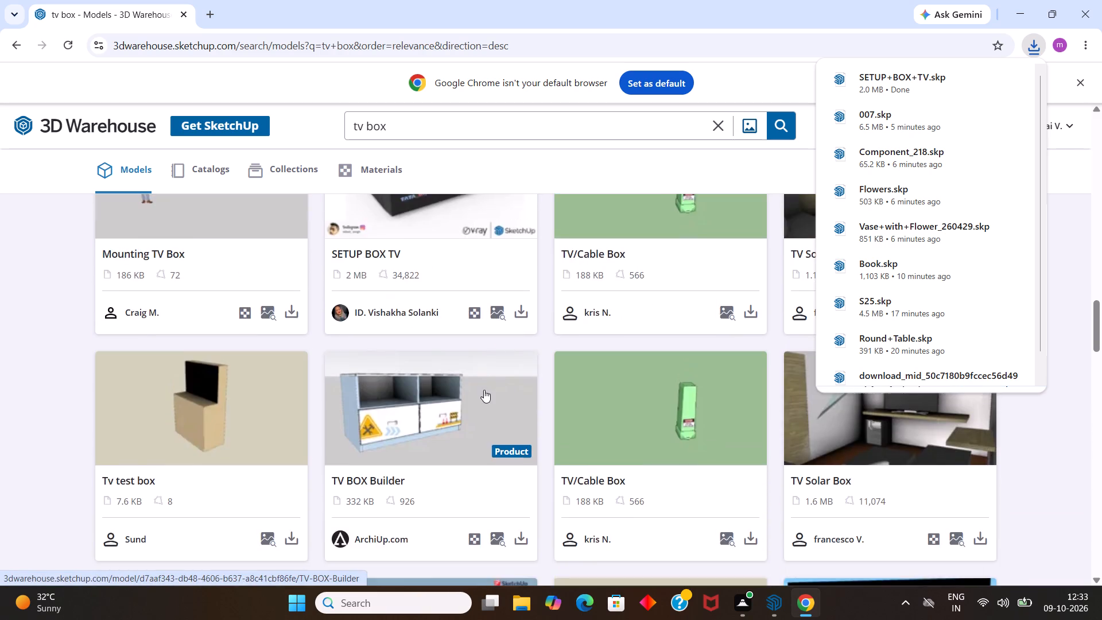
{"action": "scroll", "coordinate": [484, 390], "scroll_direction": "up", "scroll_amount": 6}
{"action": "scroll", "coordinate": [533, 369], "scroll_direction": "up", "scroll_amount": 19}
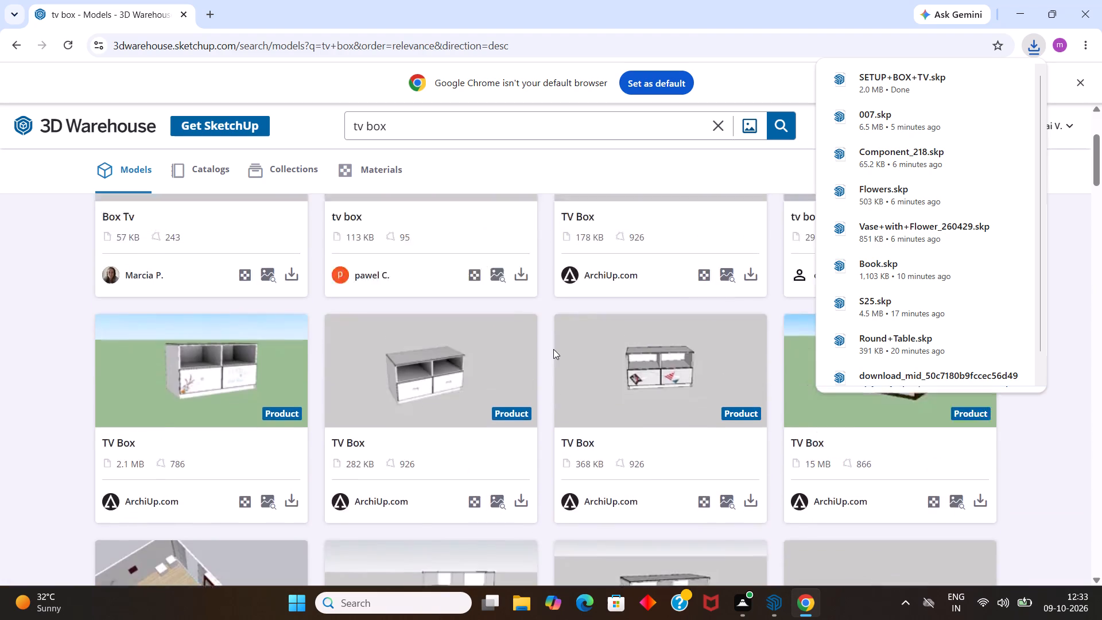
{"action": "scroll", "coordinate": [553, 349], "scroll_direction": "up", "scroll_amount": 8}
{"action": "scroll", "coordinate": [552, 335], "scroll_direction": "down", "scroll_amount": 2}
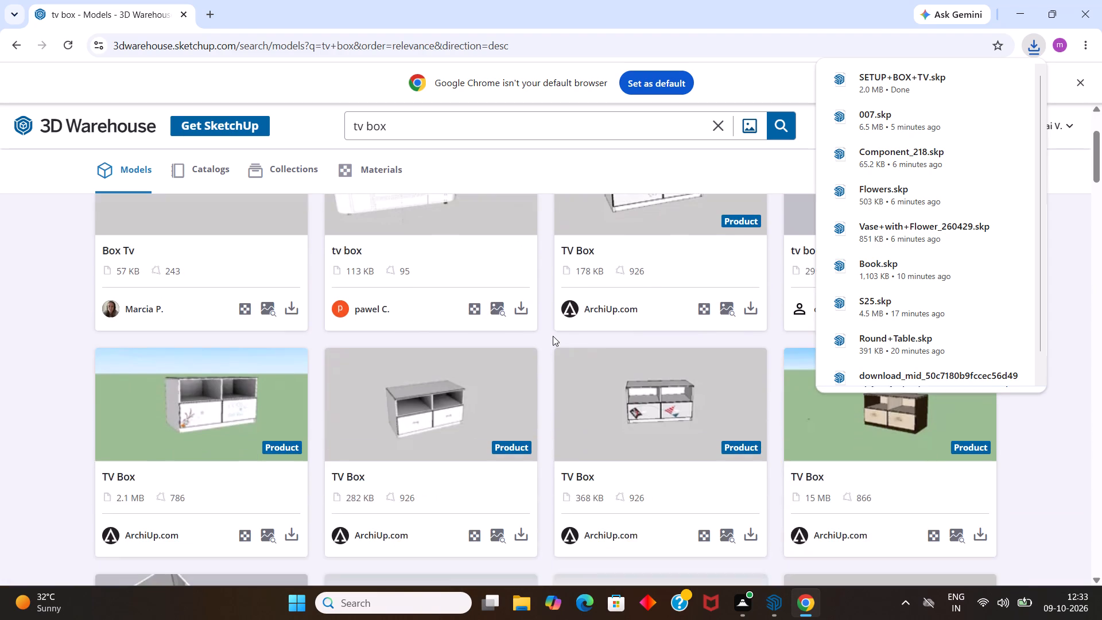
{"action": "scroll", "coordinate": [553, 337], "scroll_direction": "down", "scroll_amount": 7}
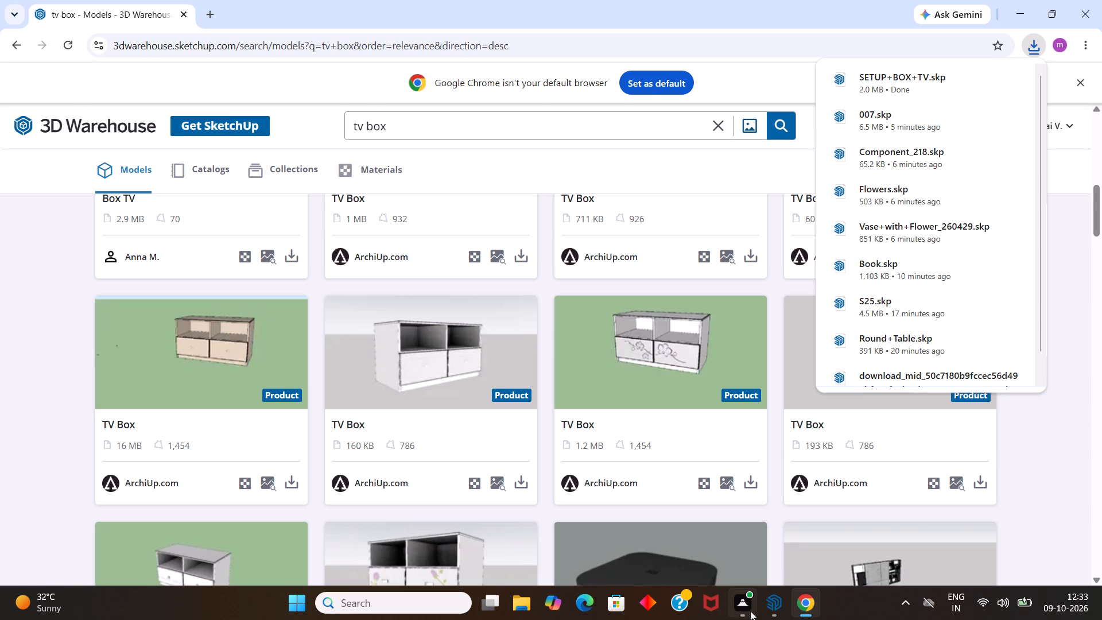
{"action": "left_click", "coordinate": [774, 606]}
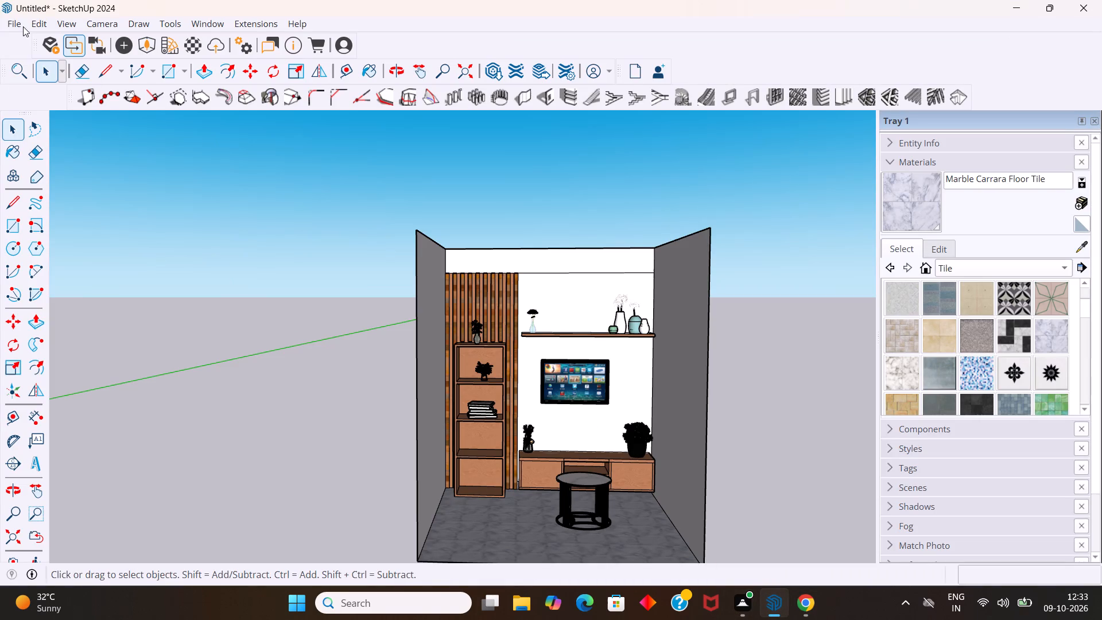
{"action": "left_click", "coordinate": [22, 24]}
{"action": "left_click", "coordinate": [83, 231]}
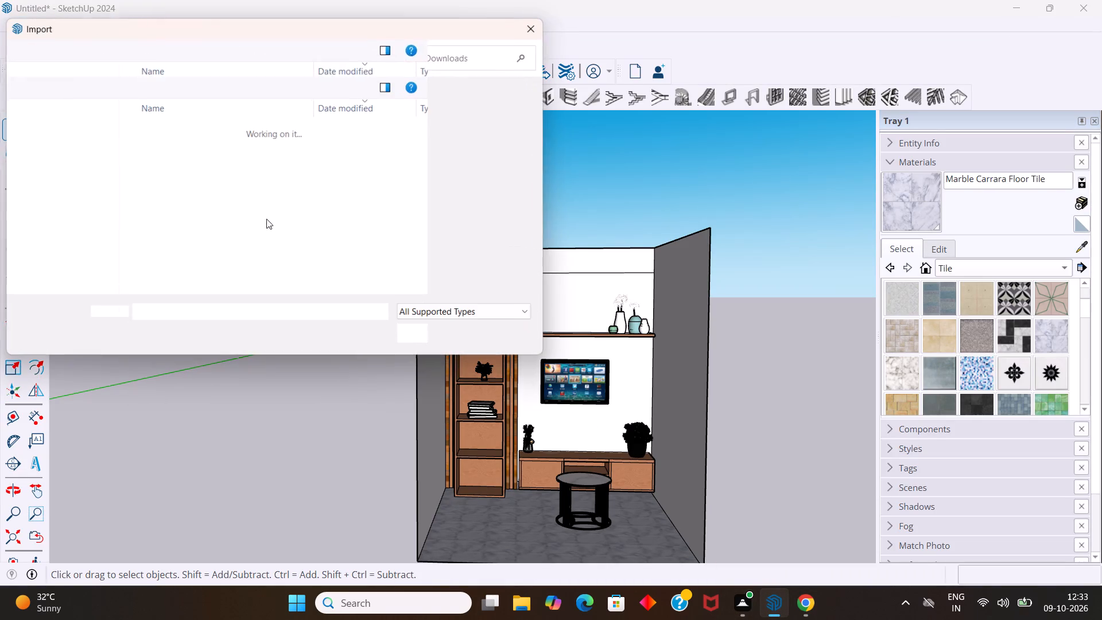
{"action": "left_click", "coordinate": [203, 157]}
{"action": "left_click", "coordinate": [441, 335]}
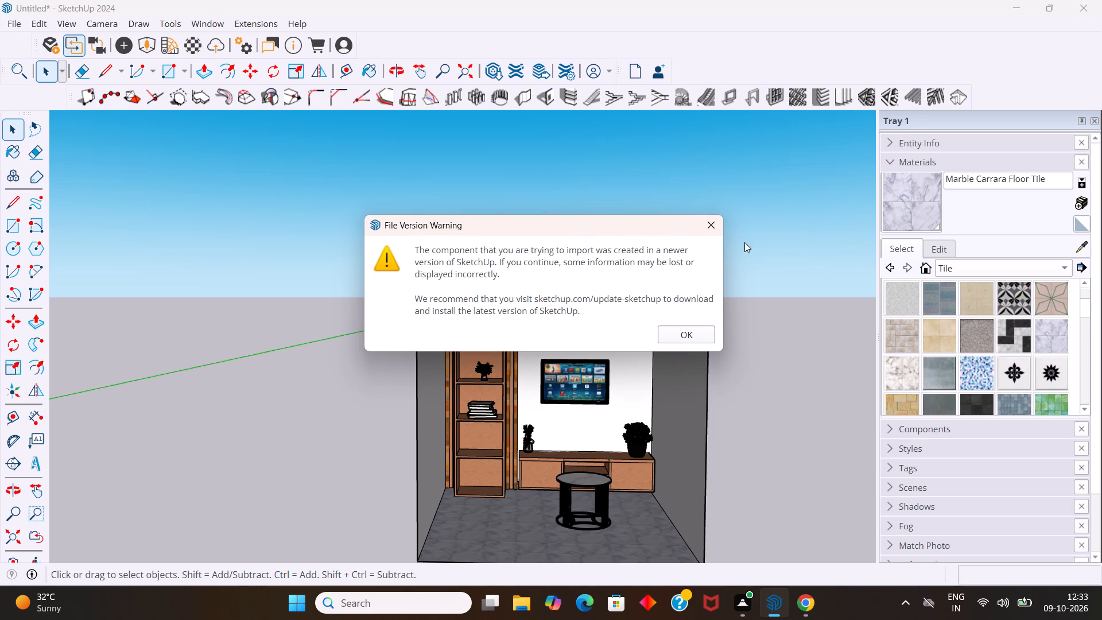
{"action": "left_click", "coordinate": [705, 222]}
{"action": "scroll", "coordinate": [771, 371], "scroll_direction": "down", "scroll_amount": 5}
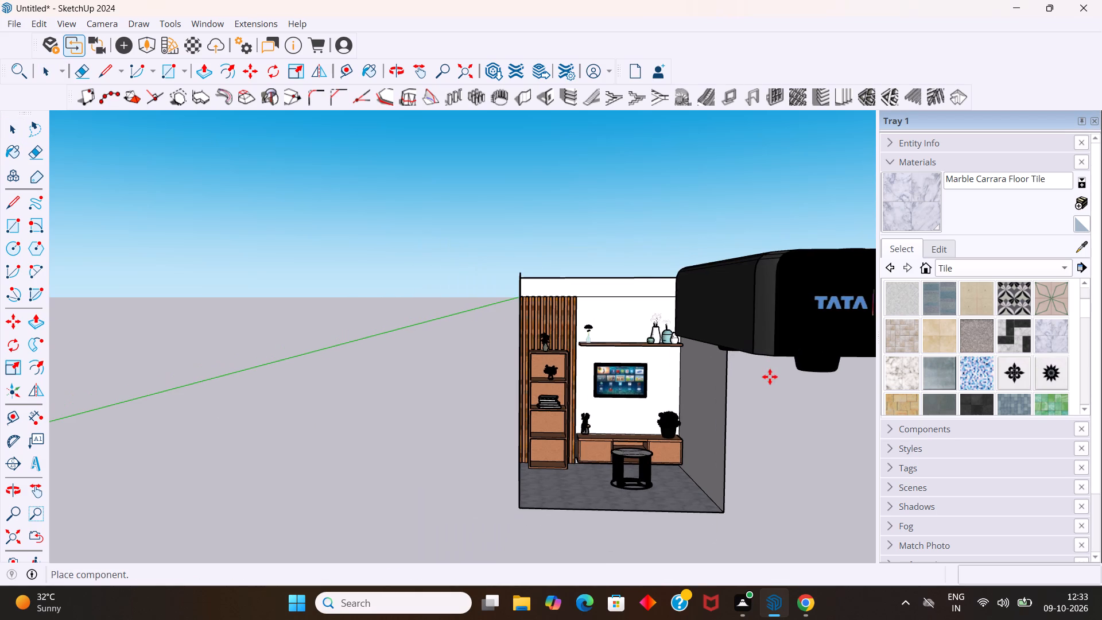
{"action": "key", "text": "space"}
Open the room group for editing, import the SETUP+BOX+TV model and place it outside, in front of the room.
{"action": "double_click", "coordinate": [685, 387]}
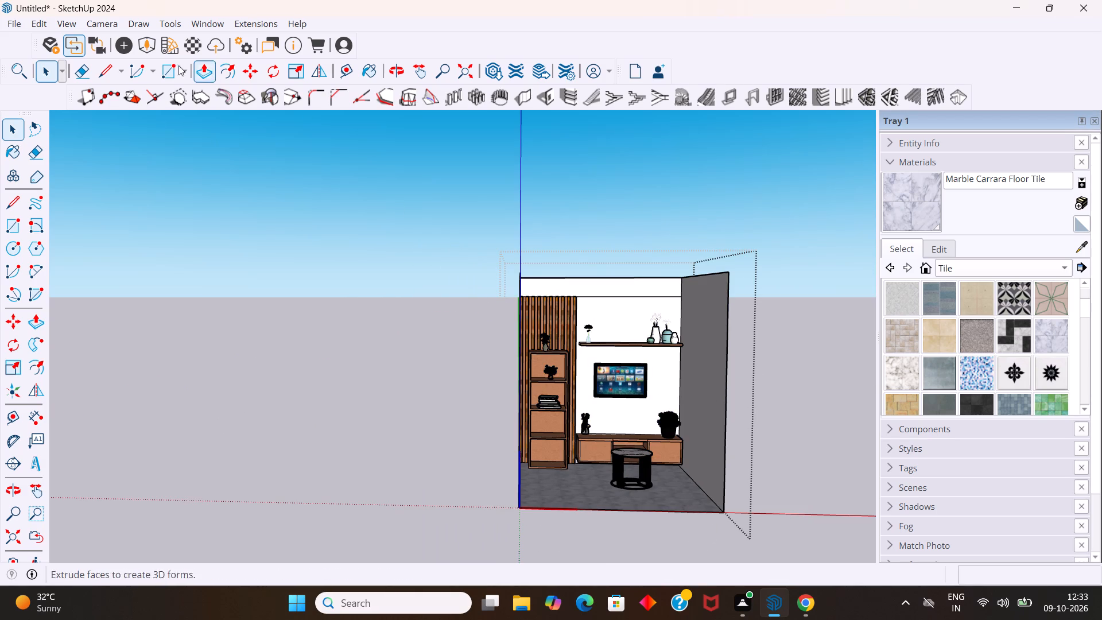
{"action": "left_click", "coordinate": [15, 26]}
{"action": "left_click", "coordinate": [72, 219]}
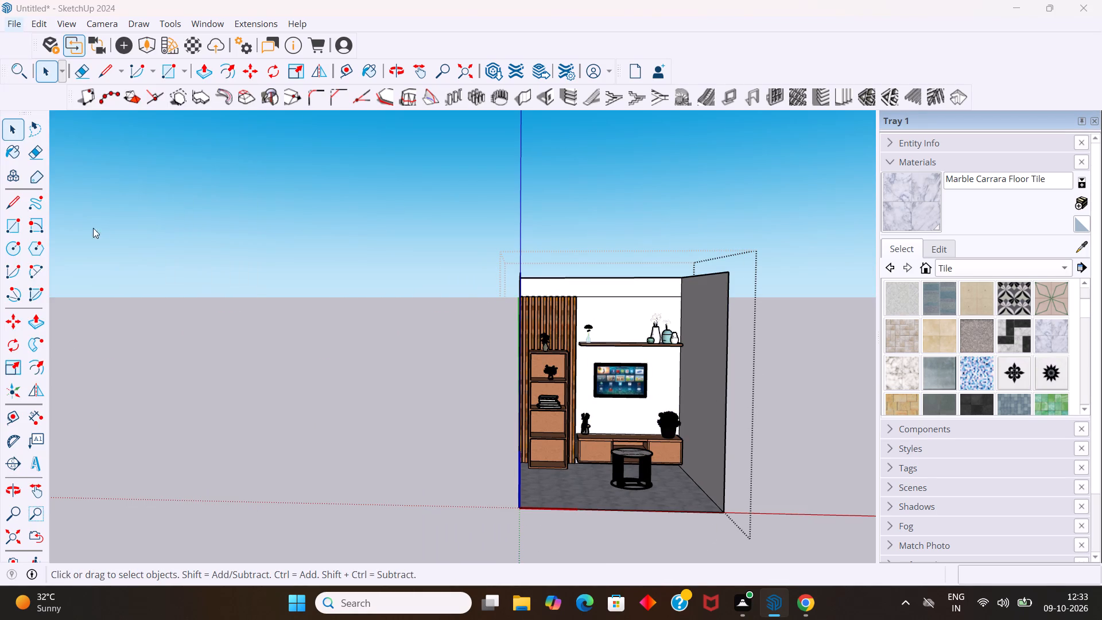
{"action": "left_click", "coordinate": [302, 156]}
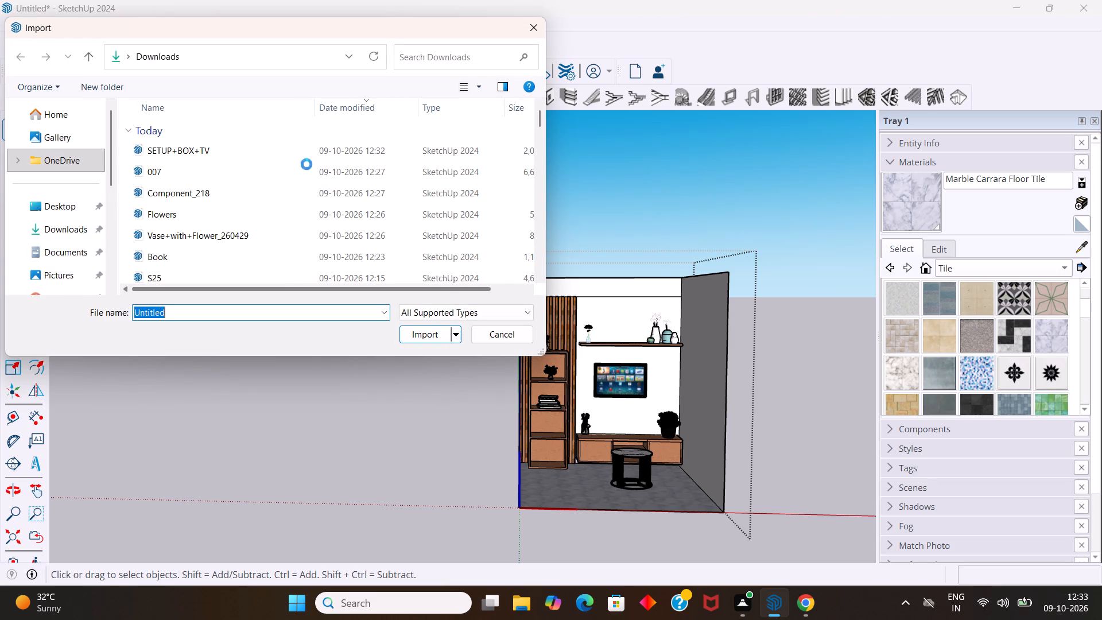
{"action": "left_click", "coordinate": [338, 149]}
{"action": "left_click", "coordinate": [443, 339]}
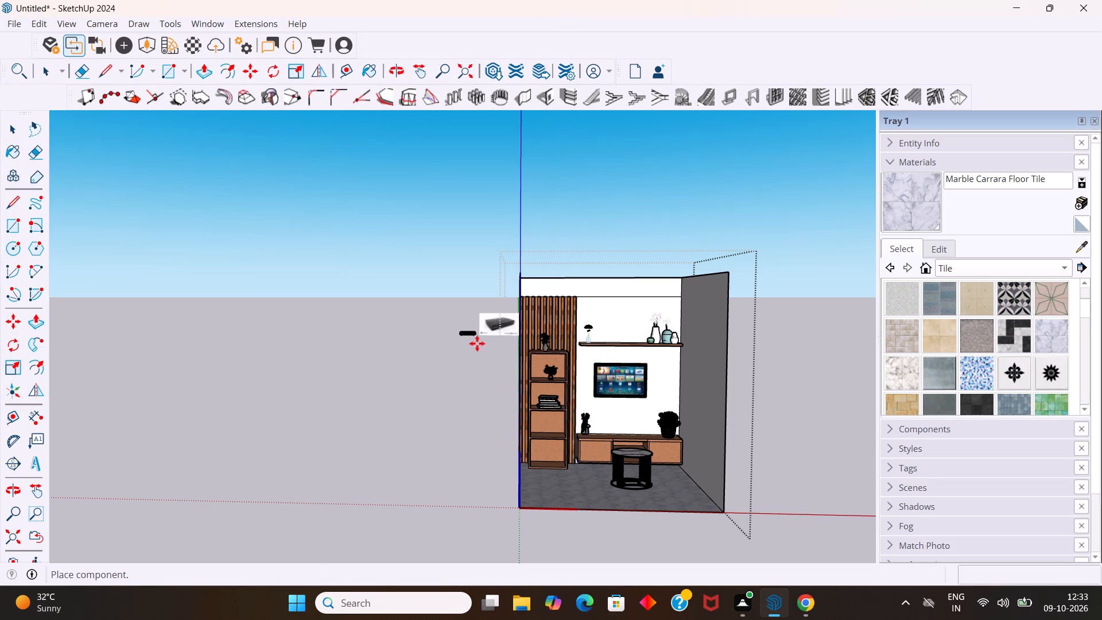
{"action": "scroll", "coordinate": [478, 369], "scroll_direction": "down", "scroll_amount": 11}
{"action": "scroll", "coordinate": [586, 431], "scroll_direction": "up", "scroll_amount": 5}
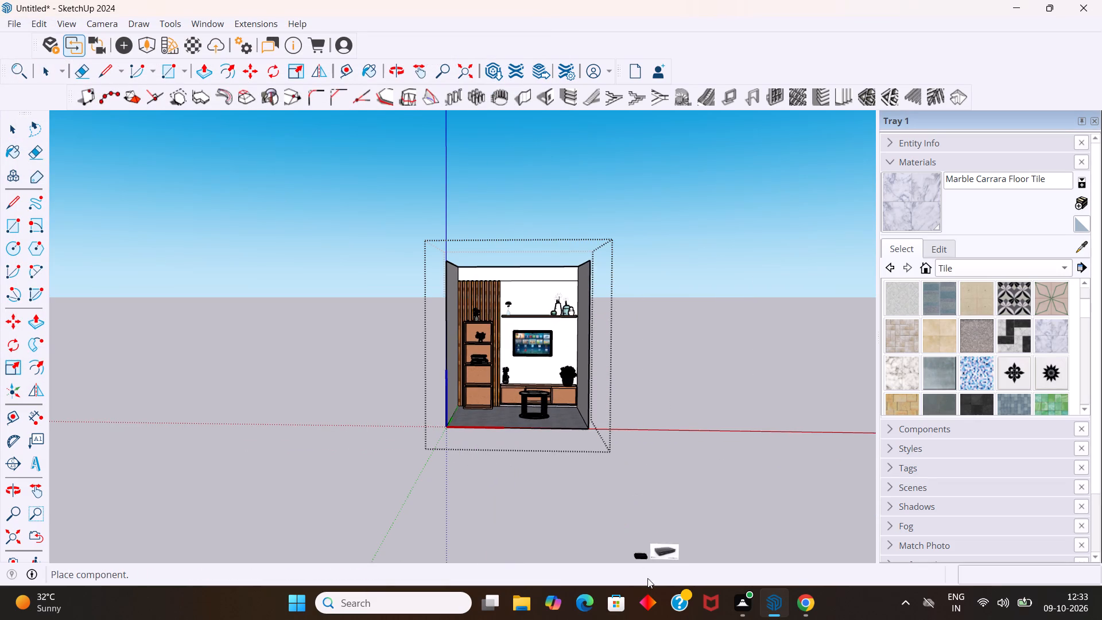
{"action": "left_click", "coordinate": [670, 507]}
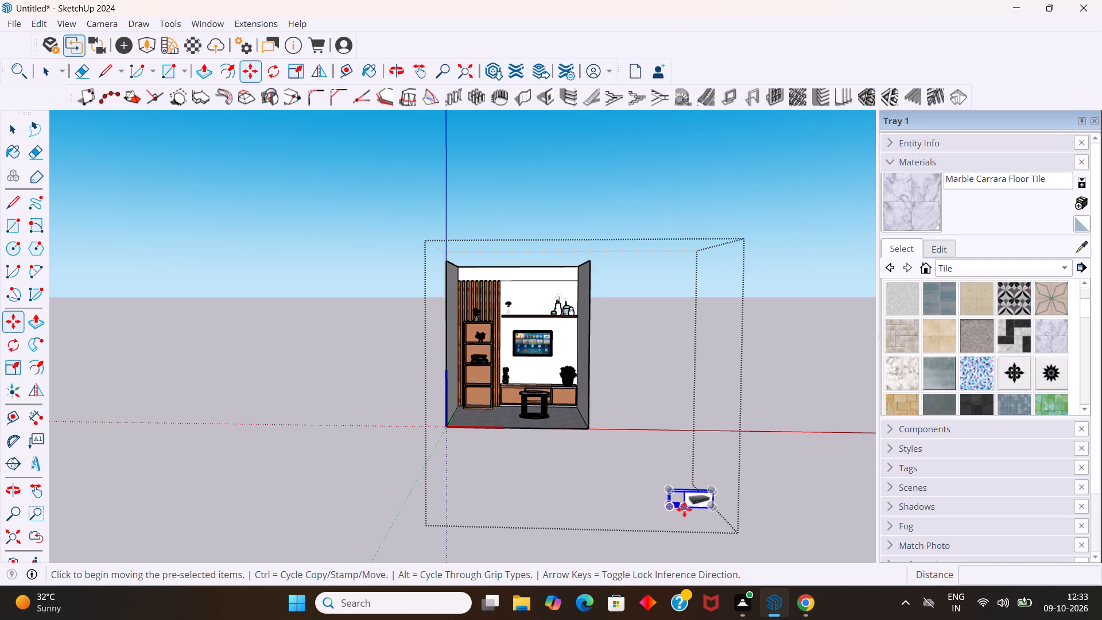
Explode the imported set-top box component to separate the box from its preview image.
{"action": "scroll", "coordinate": [686, 505], "scroll_direction": "up", "scroll_amount": 16}
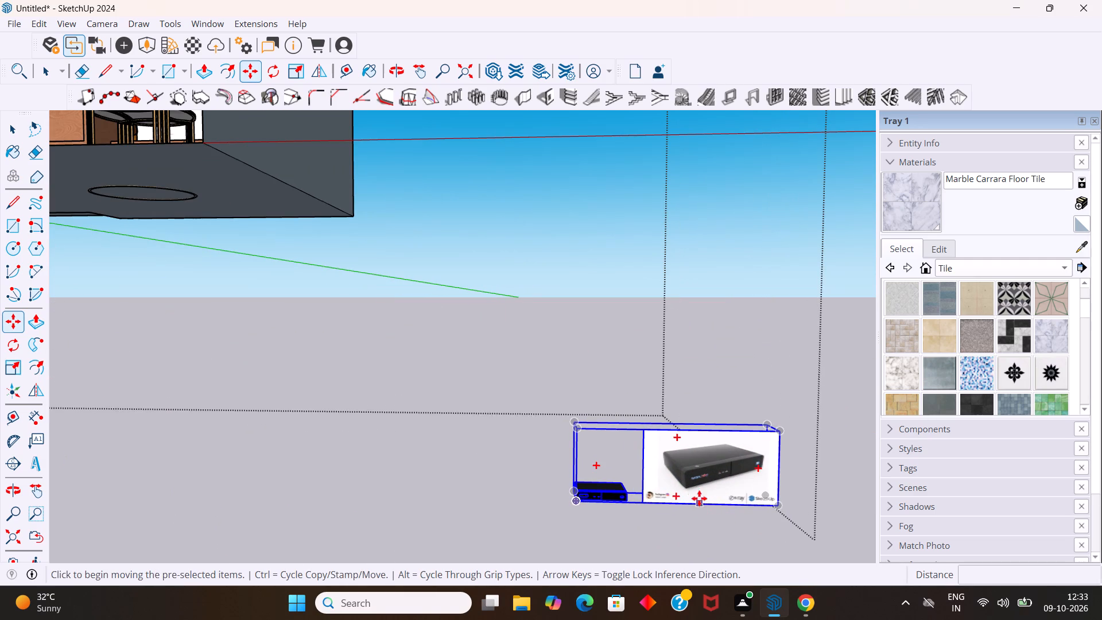
{"action": "right_click", "coordinate": [638, 437]}
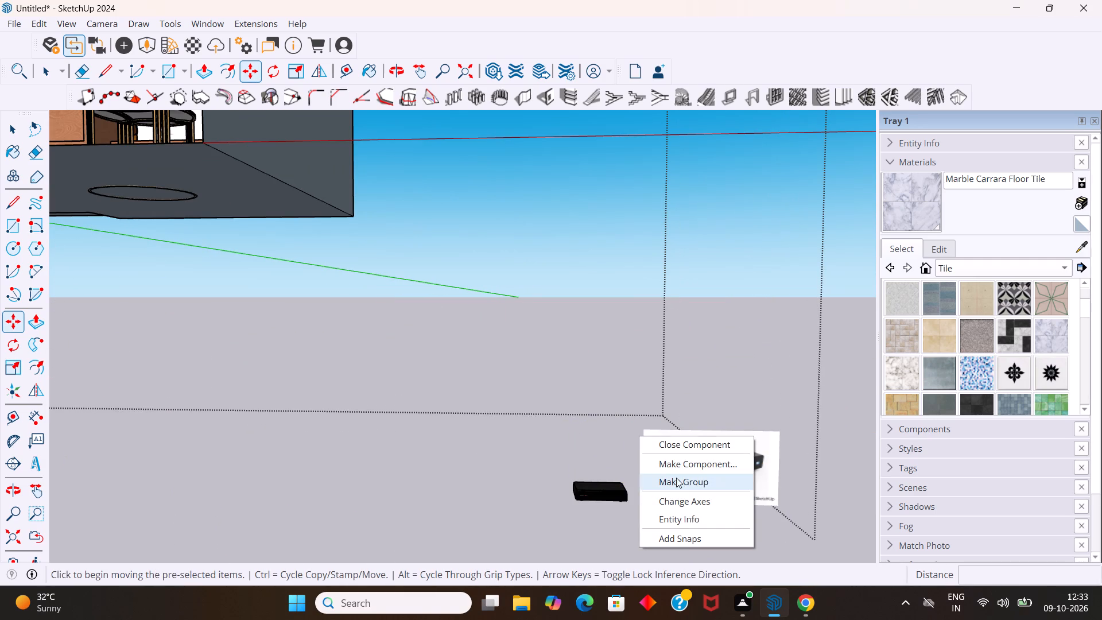
{"action": "key", "text": "space"}
{"action": "left_click", "coordinate": [639, 500]}
{"action": "key", "text": "space"}
{"action": "left_click", "coordinate": [627, 519]}
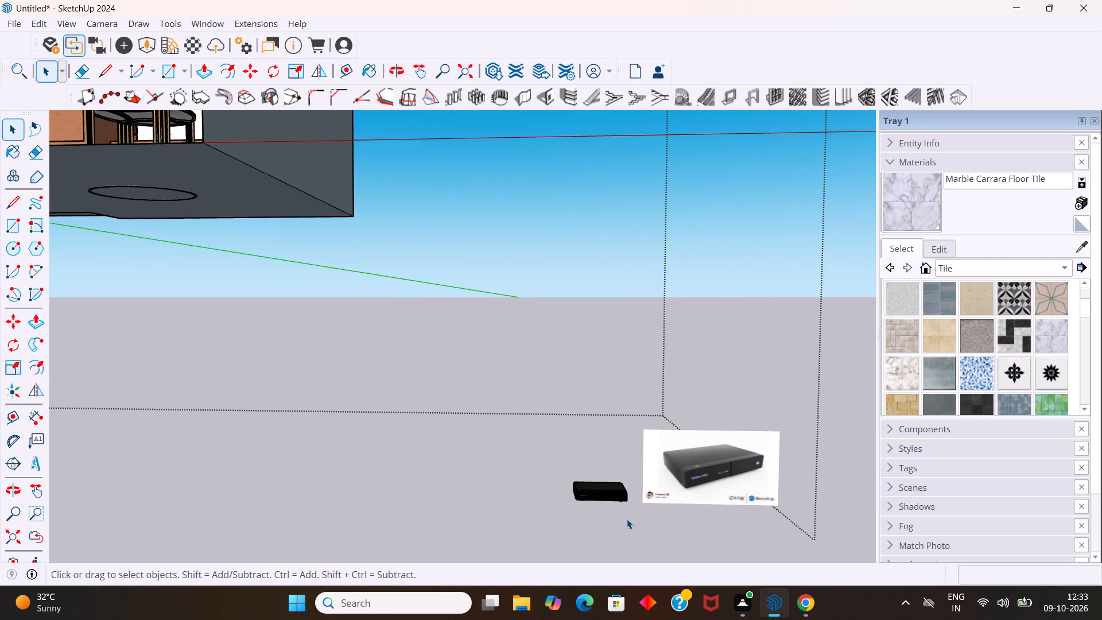
{"action": "left_click", "coordinate": [625, 503]}
{"action": "right_click", "coordinate": [624, 493]}
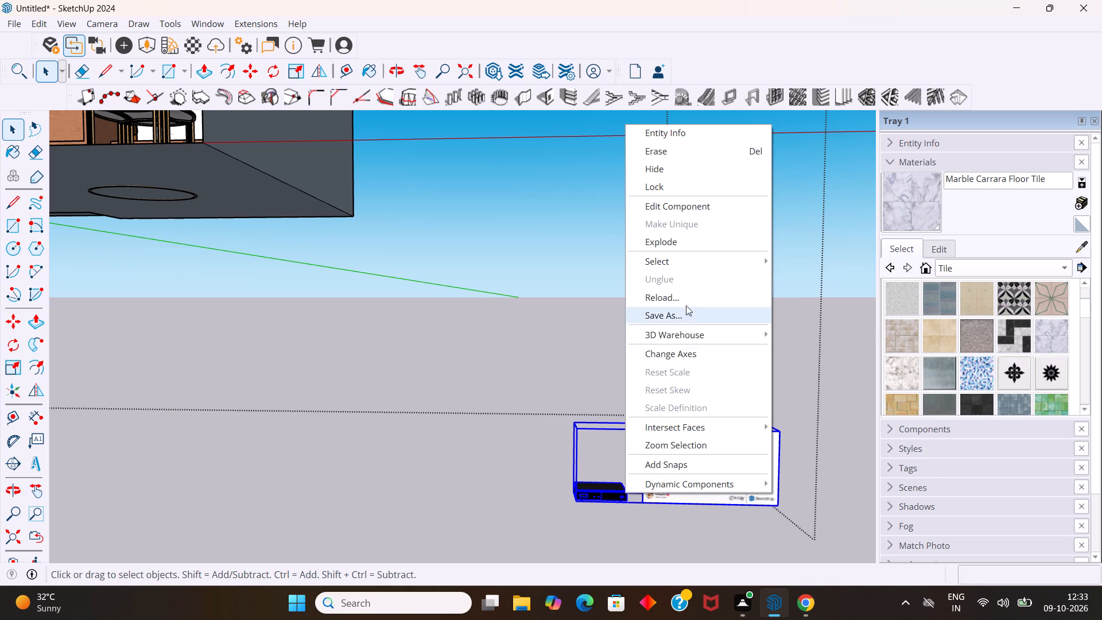
{"action": "left_click", "coordinate": [682, 245]}
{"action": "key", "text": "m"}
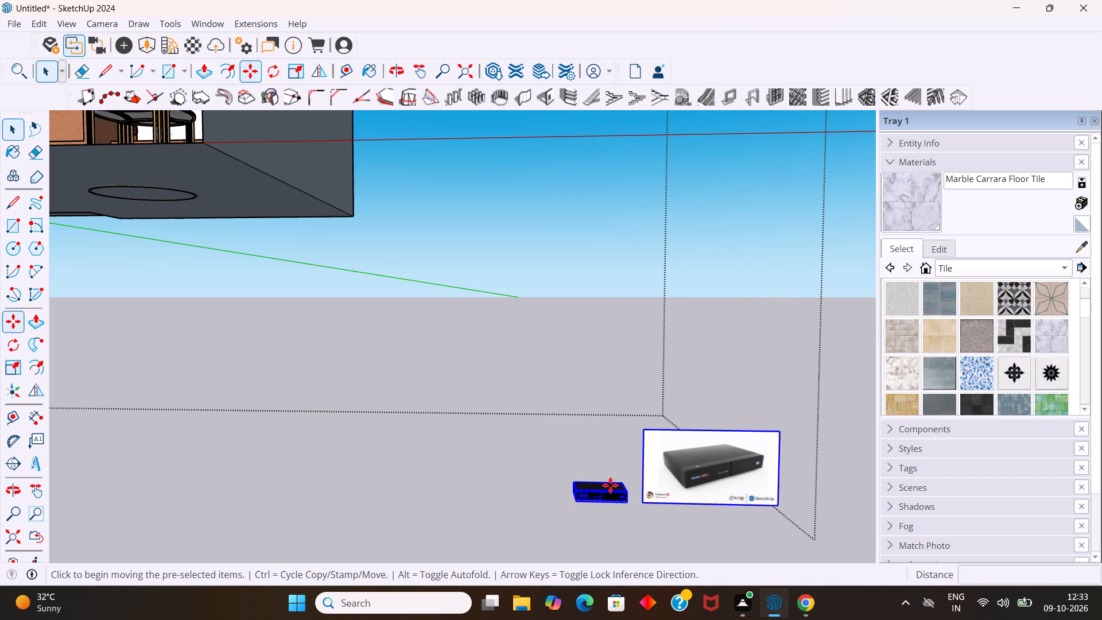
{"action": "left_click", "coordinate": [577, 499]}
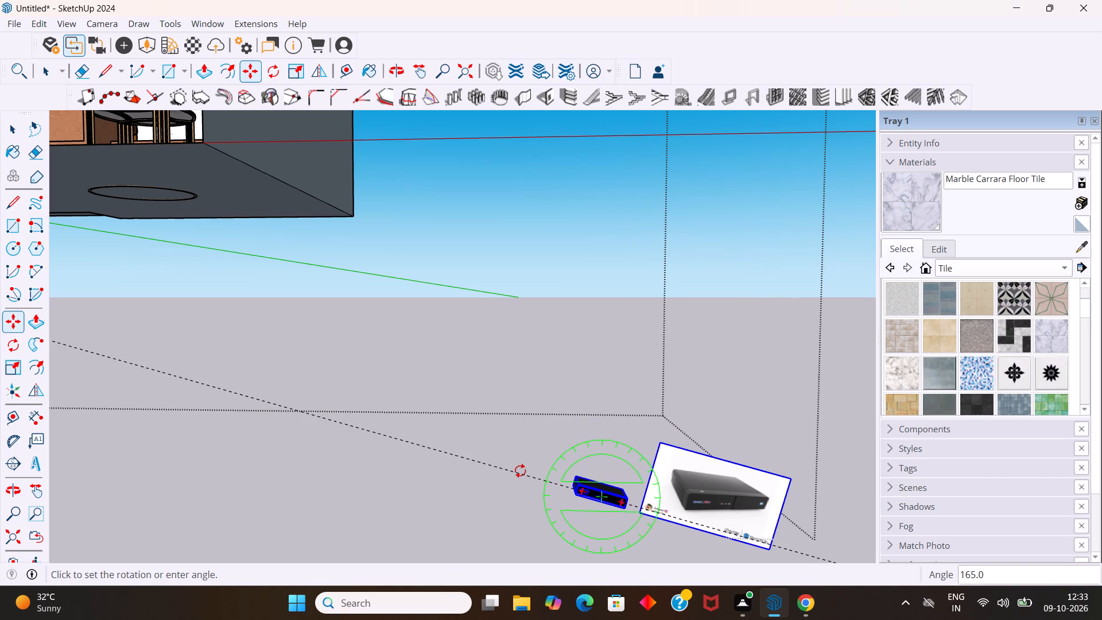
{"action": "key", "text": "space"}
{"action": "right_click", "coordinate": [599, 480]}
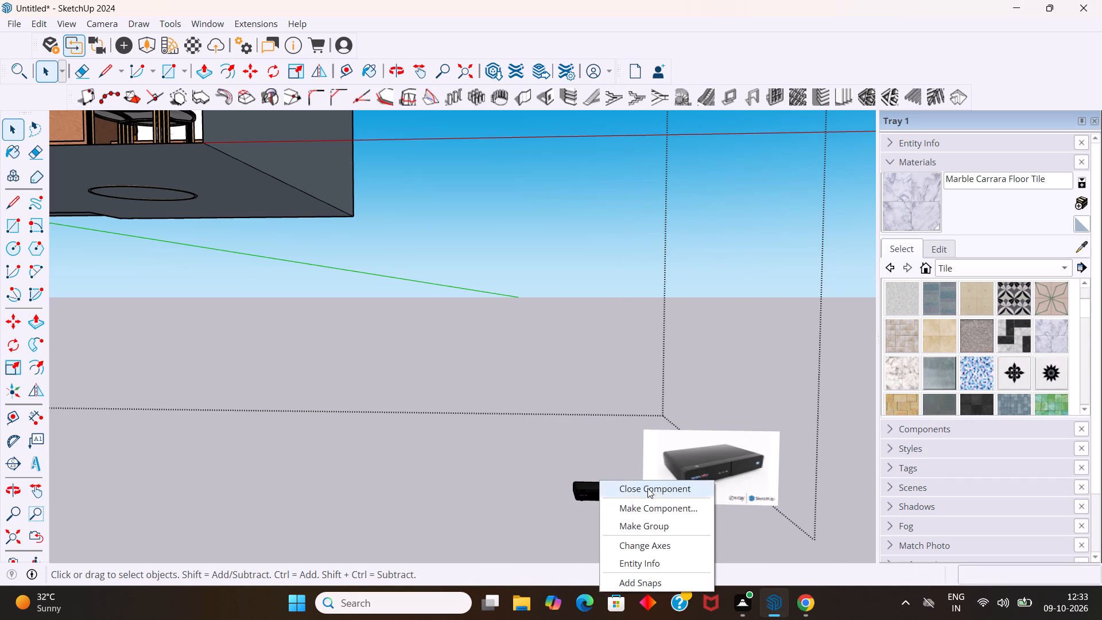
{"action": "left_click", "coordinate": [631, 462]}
Move only the set-top box, without its preview image, onto the TV unit's top between the vase and the potted plant.
{"action": "left_click", "coordinate": [615, 485]}
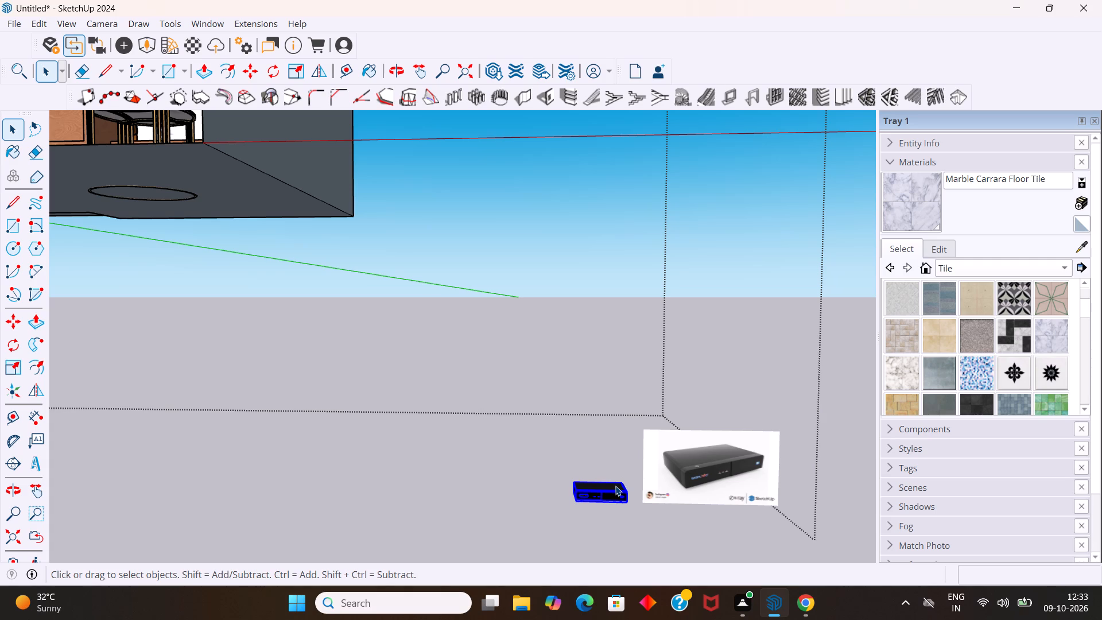
{"action": "key", "text": "m"}
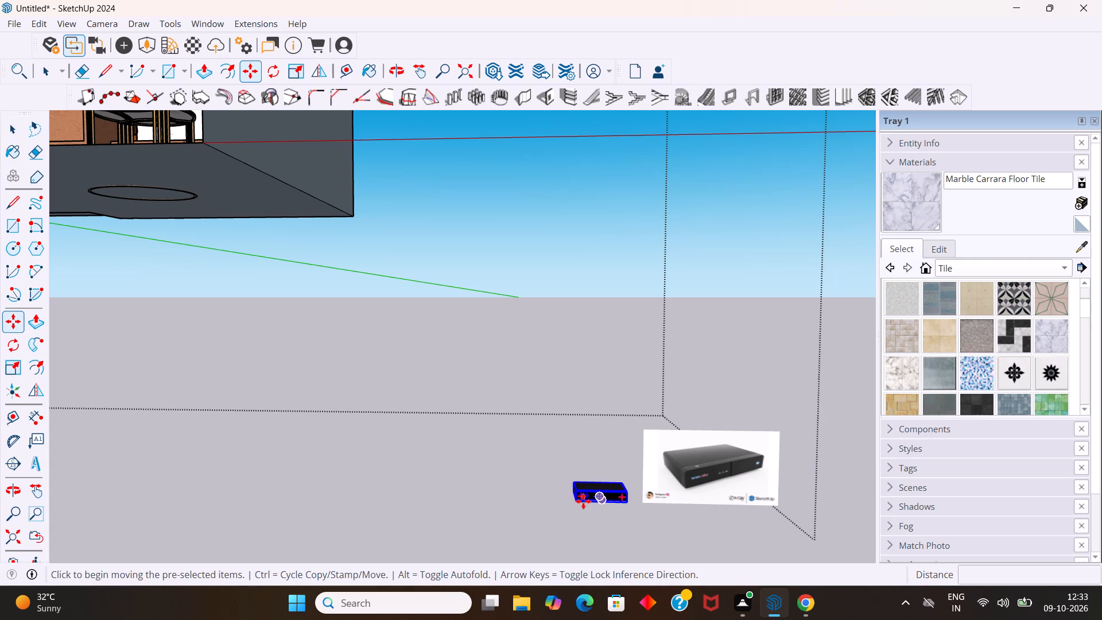
{"action": "left_click", "coordinate": [583, 501]}
{"action": "scroll", "coordinate": [375, 384], "scroll_direction": "down", "scroll_amount": 5}
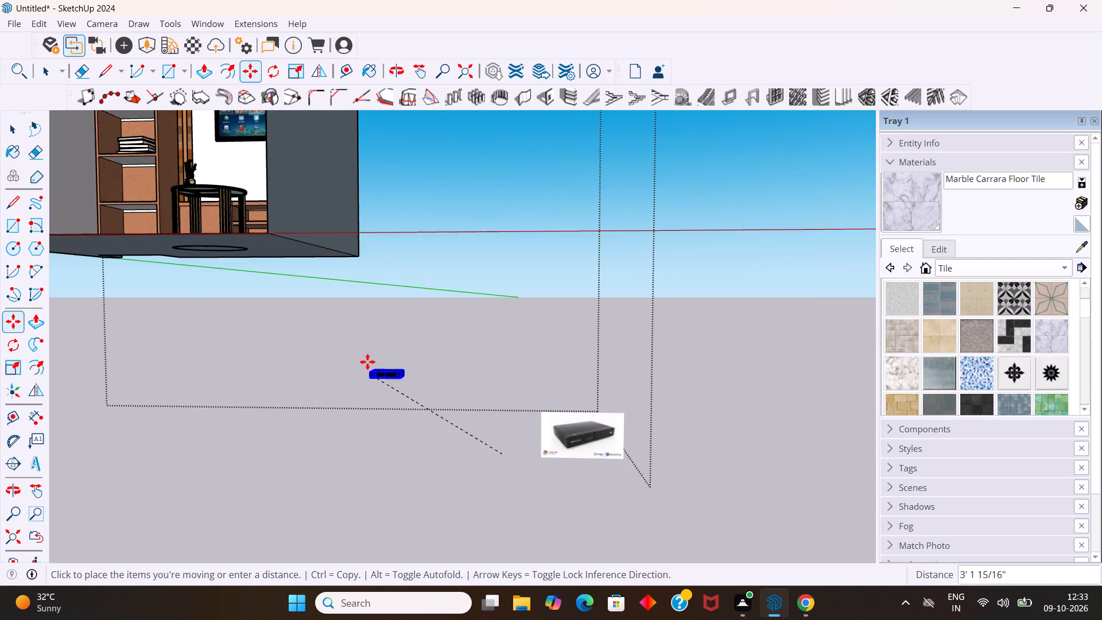
{"action": "scroll", "coordinate": [366, 361], "scroll_direction": "down", "scroll_amount": 5}
{"action": "scroll", "coordinate": [141, 158], "scroll_direction": "up", "scroll_amount": 5}
{"action": "middle_click_drag", "start_coordinate": [160, 170], "coordinate": [297, 499]}
{"action": "scroll", "coordinate": [385, 494], "scroll_direction": "up", "scroll_amount": 3}
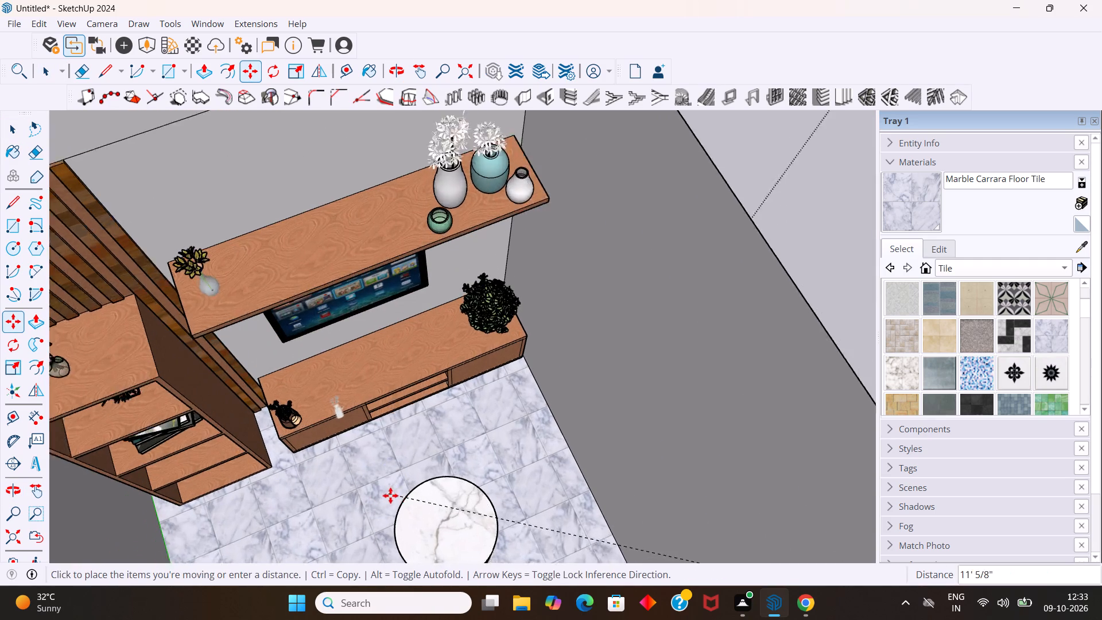
{"action": "scroll", "coordinate": [429, 495], "scroll_direction": "up", "scroll_amount": 5}
{"action": "scroll", "coordinate": [452, 419], "scroll_direction": "up", "scroll_amount": 3}
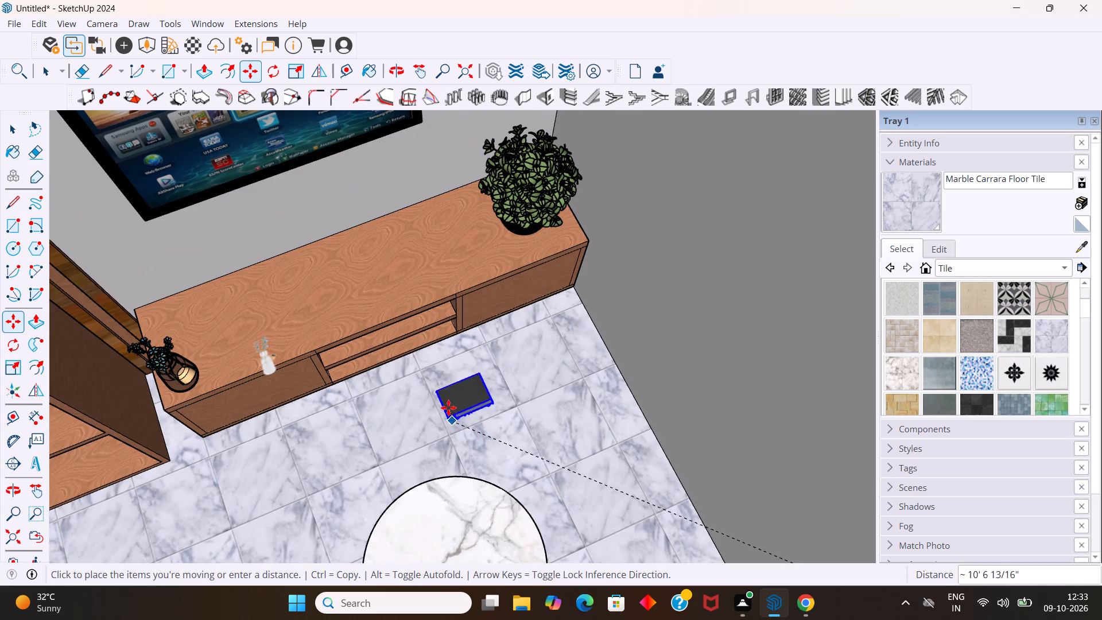
{"action": "middle_click_drag", "start_coordinate": [448, 393], "coordinate": [360, 257]}
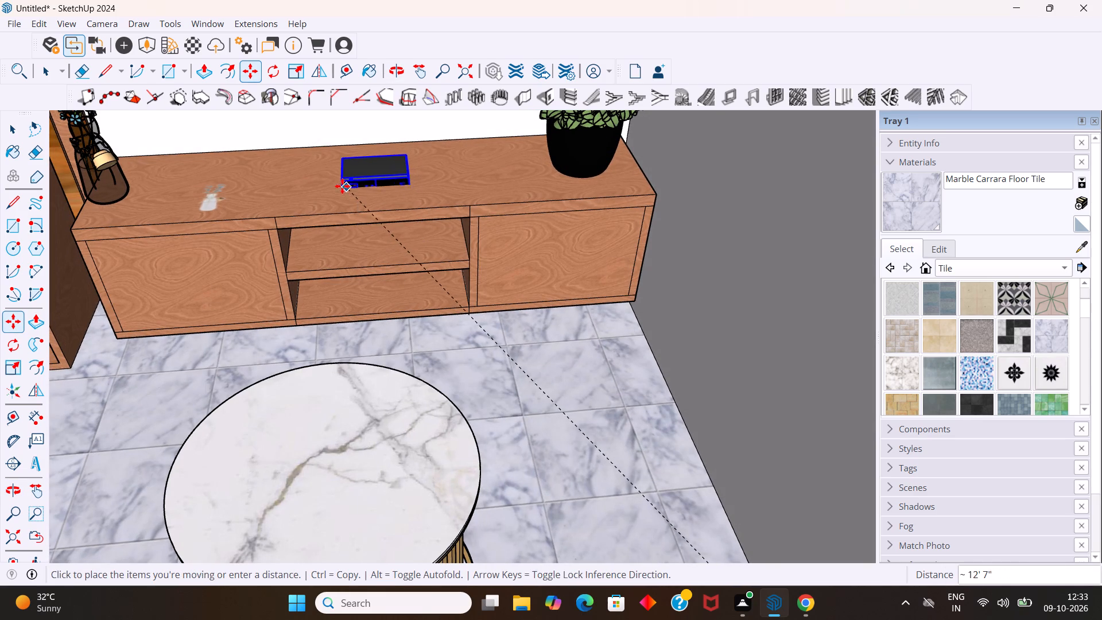
{"action": "middle_click_drag", "start_coordinate": [333, 175], "coordinate": [352, 109]}
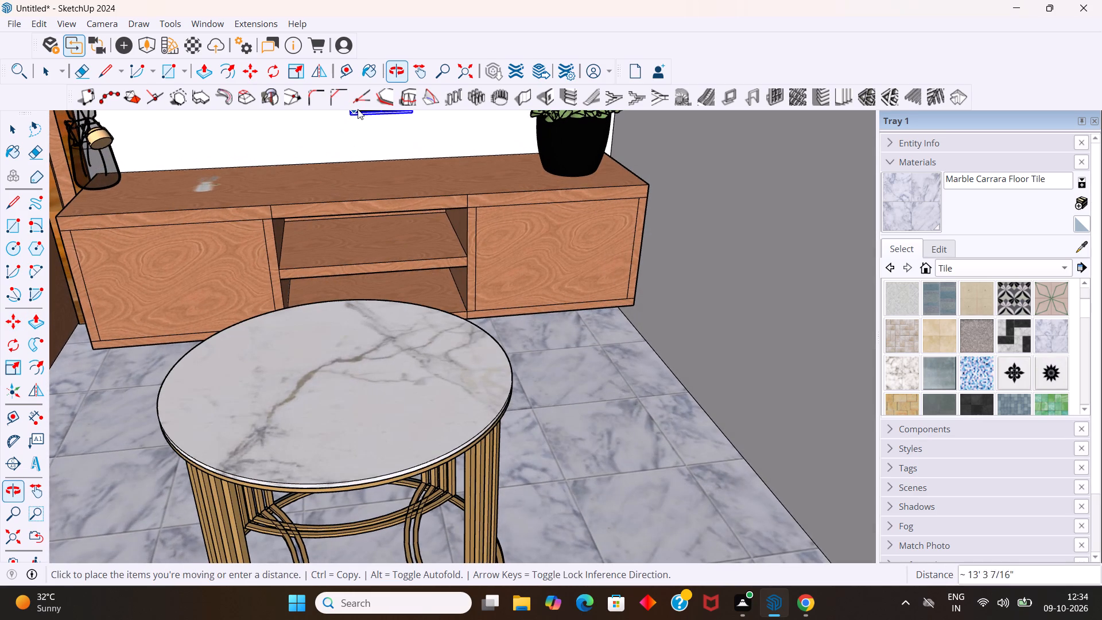
{"action": "left_click", "coordinate": [354, 181]}
Shift the set-top box about 2 3/16" across the TV unit's top.
{"action": "scroll", "coordinate": [375, 188], "scroll_direction": "up", "scroll_amount": 14}
{"action": "middle_click_drag", "start_coordinate": [384, 169], "coordinate": [390, 190]}
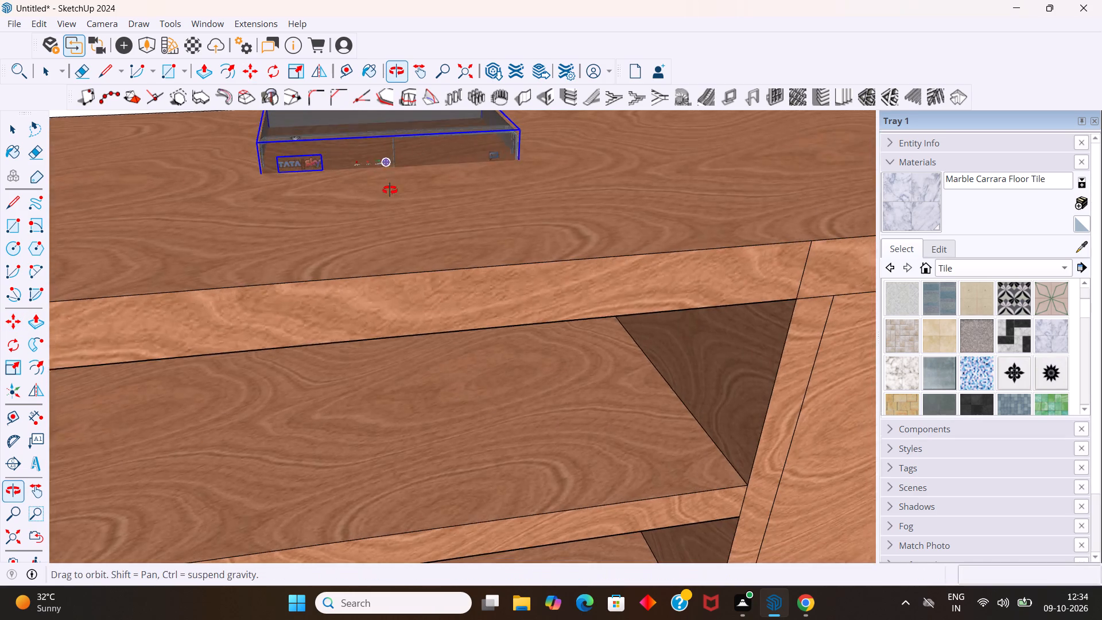
{"action": "middle_click_drag", "start_coordinate": [390, 190], "coordinate": [391, 215]}
{"action": "scroll", "coordinate": [388, 202], "scroll_direction": "down", "scroll_amount": 10}
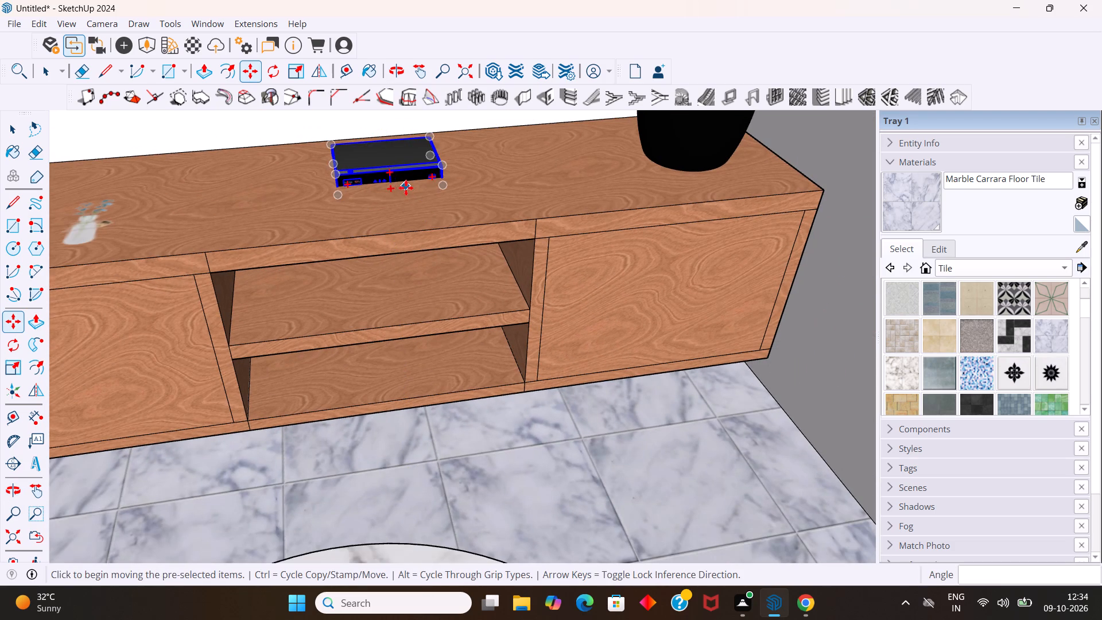
{"action": "key", "text": "m"}
{"action": "scroll", "coordinate": [333, 188], "scroll_direction": "up", "scroll_amount": 4}
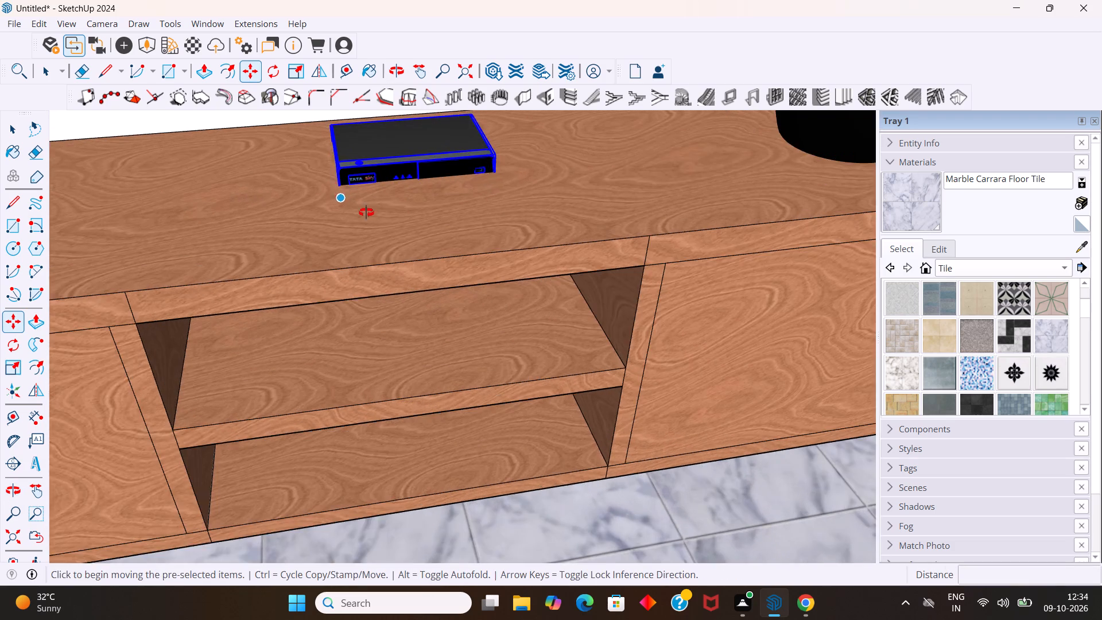
{"action": "middle_click_drag", "start_coordinate": [364, 212], "coordinate": [871, 148]}
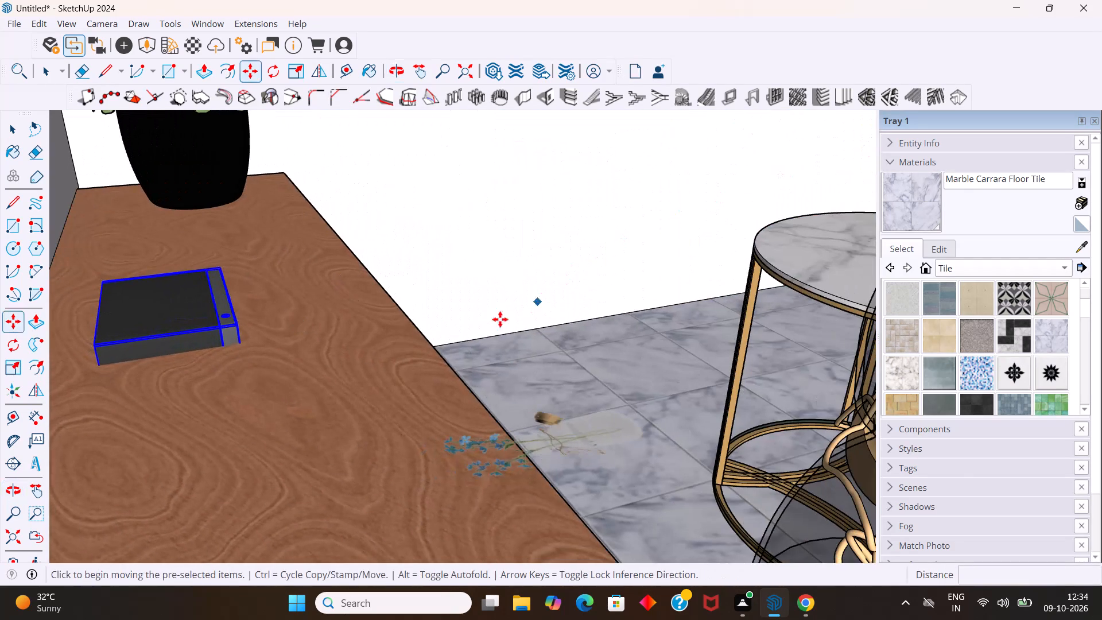
{"action": "left_click_drag", "start_coordinate": [243, 329], "coordinate": [86, 391]}
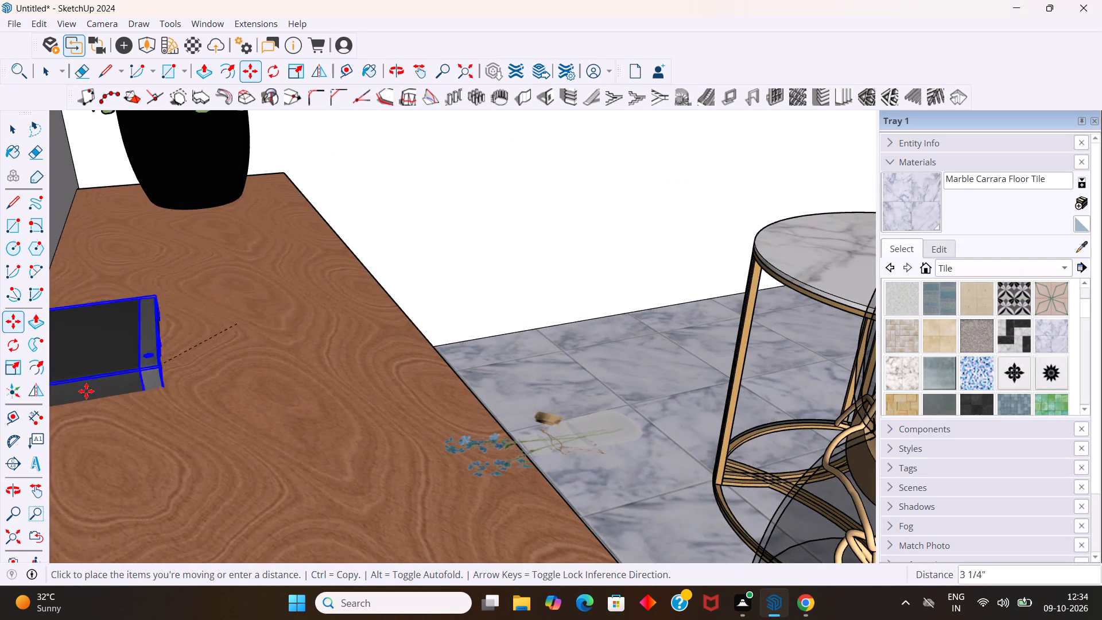
{"action": "left_click_drag", "start_coordinate": [86, 391], "coordinate": [427, 355]}
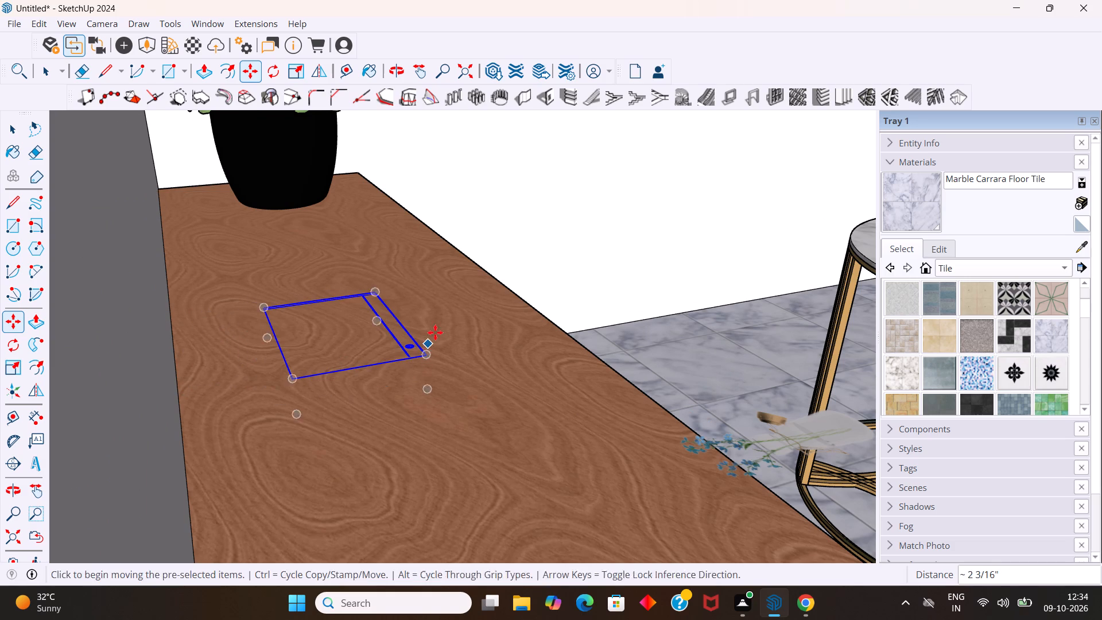
Nudge the set-top box slightly toward the front edge of the TV unit's top.
{"action": "middle_click_drag", "start_coordinate": [532, 290], "coordinate": [264, 358]}
{"action": "scroll", "coordinate": [240, 317], "scroll_direction": "down", "scroll_amount": 6}
{"action": "middle_click_drag", "start_coordinate": [240, 315], "coordinate": [95, 314]}
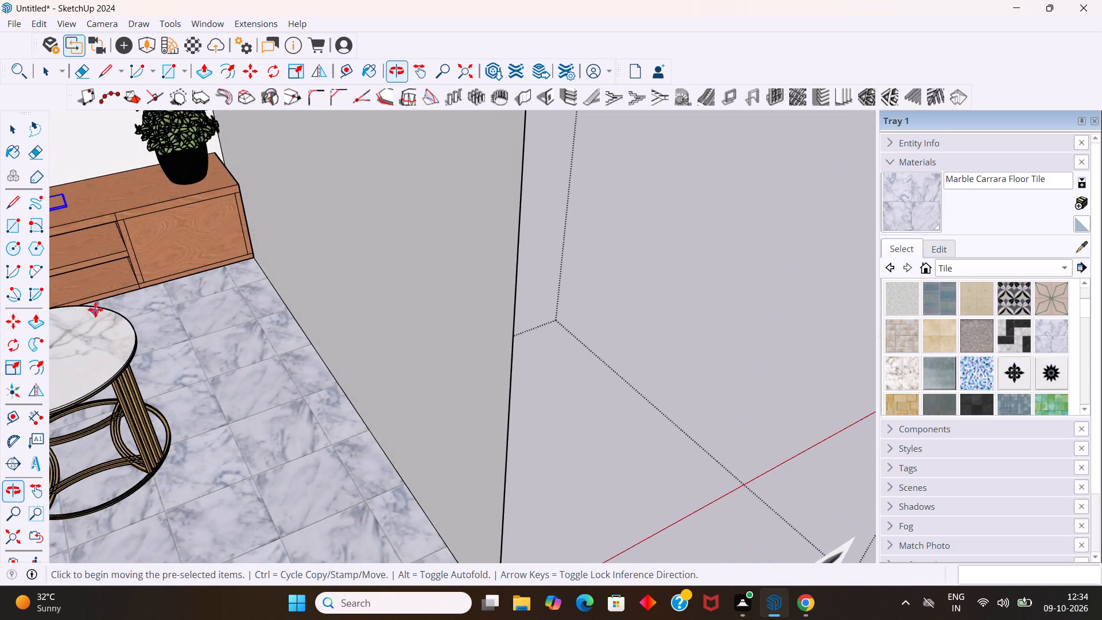
{"action": "scroll", "coordinate": [100, 309], "scroll_direction": "down", "scroll_amount": 7}
{"action": "scroll", "coordinate": [672, 299], "scroll_direction": "down", "scroll_amount": 5}
{"action": "scroll", "coordinate": [703, 308], "scroll_direction": "up", "scroll_amount": 1}
{"action": "scroll", "coordinate": [703, 308], "scroll_direction": "down", "scroll_amount": 2}
{"action": "middle_click_drag", "start_coordinate": [715, 307], "coordinate": [537, 297]}
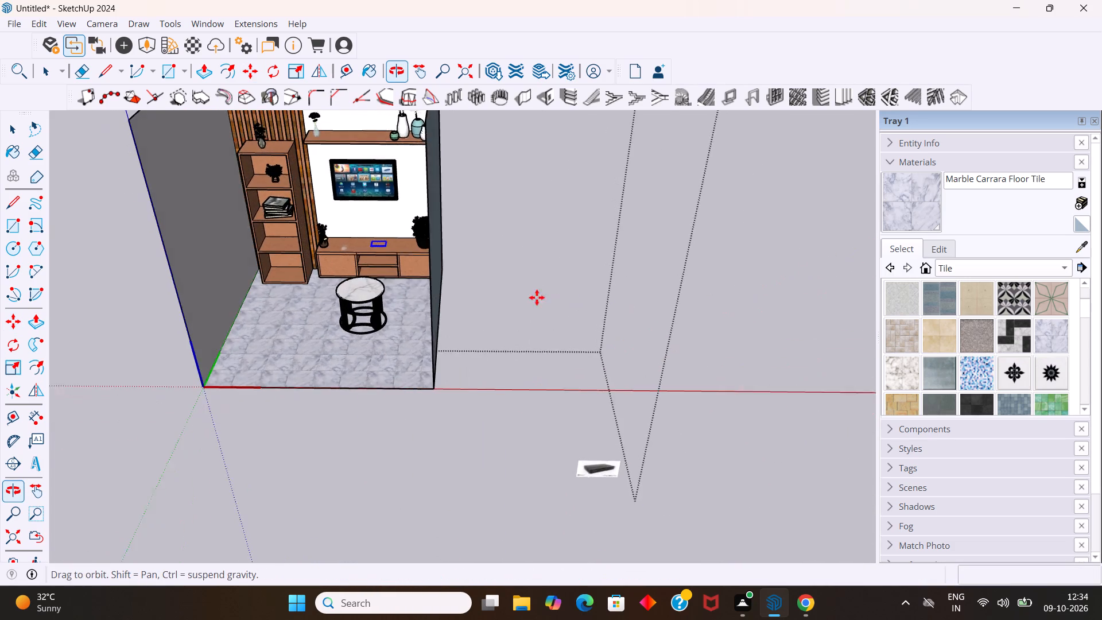
{"action": "middle_click_drag", "start_coordinate": [537, 297], "coordinate": [553, 297]}
{"action": "scroll", "coordinate": [410, 304], "scroll_direction": "up", "scroll_amount": 11}
{"action": "middle_click_drag", "start_coordinate": [388, 213], "coordinate": [403, 284]}
{"action": "scroll", "coordinate": [404, 280], "scroll_direction": "down", "scroll_amount": 7}
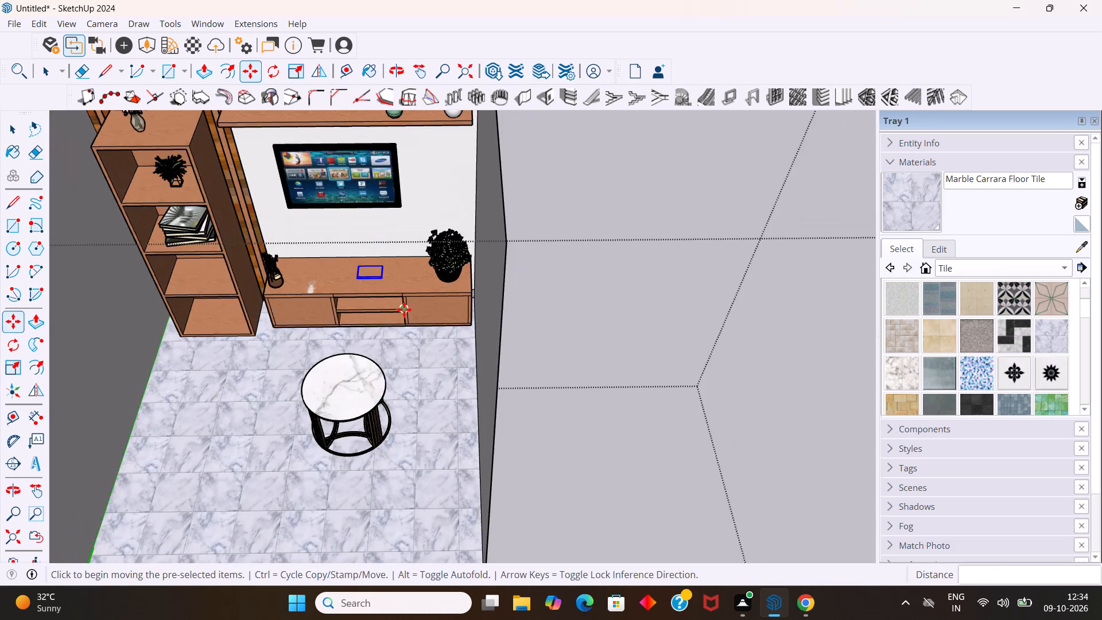
{"action": "middle_click_drag", "start_coordinate": [395, 324], "coordinate": [400, 269]}
{"action": "scroll", "coordinate": [400, 235], "scroll_direction": "up", "scroll_amount": 10}
{"action": "left_click_drag", "start_coordinate": [331, 250], "coordinate": [331, 250]}
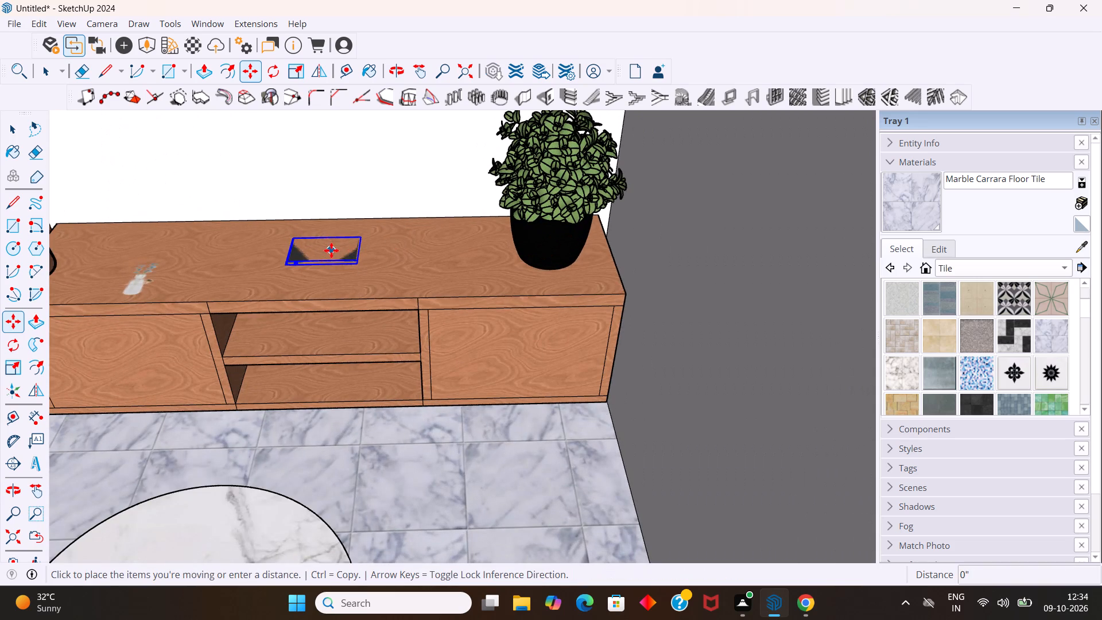
{"action": "left_click_drag", "start_coordinate": [331, 250], "coordinate": [323, 262]}
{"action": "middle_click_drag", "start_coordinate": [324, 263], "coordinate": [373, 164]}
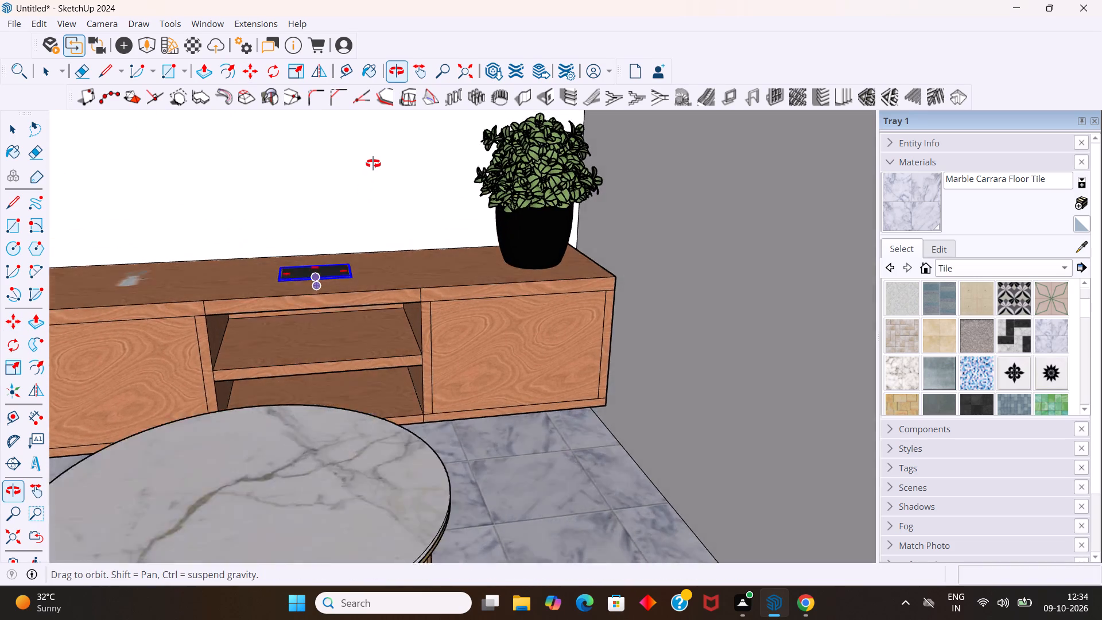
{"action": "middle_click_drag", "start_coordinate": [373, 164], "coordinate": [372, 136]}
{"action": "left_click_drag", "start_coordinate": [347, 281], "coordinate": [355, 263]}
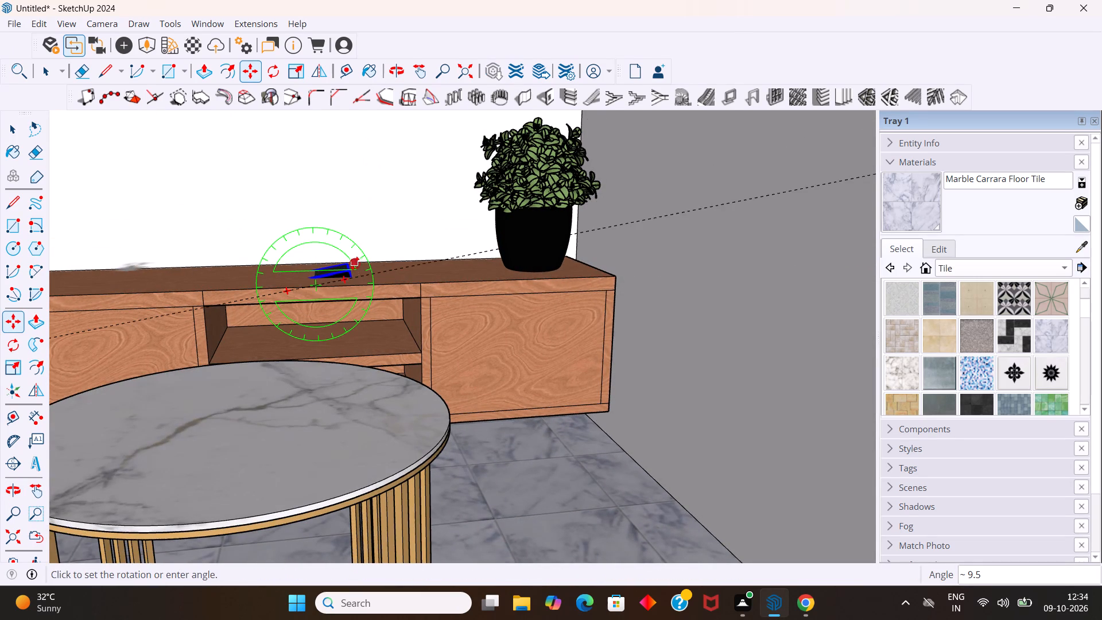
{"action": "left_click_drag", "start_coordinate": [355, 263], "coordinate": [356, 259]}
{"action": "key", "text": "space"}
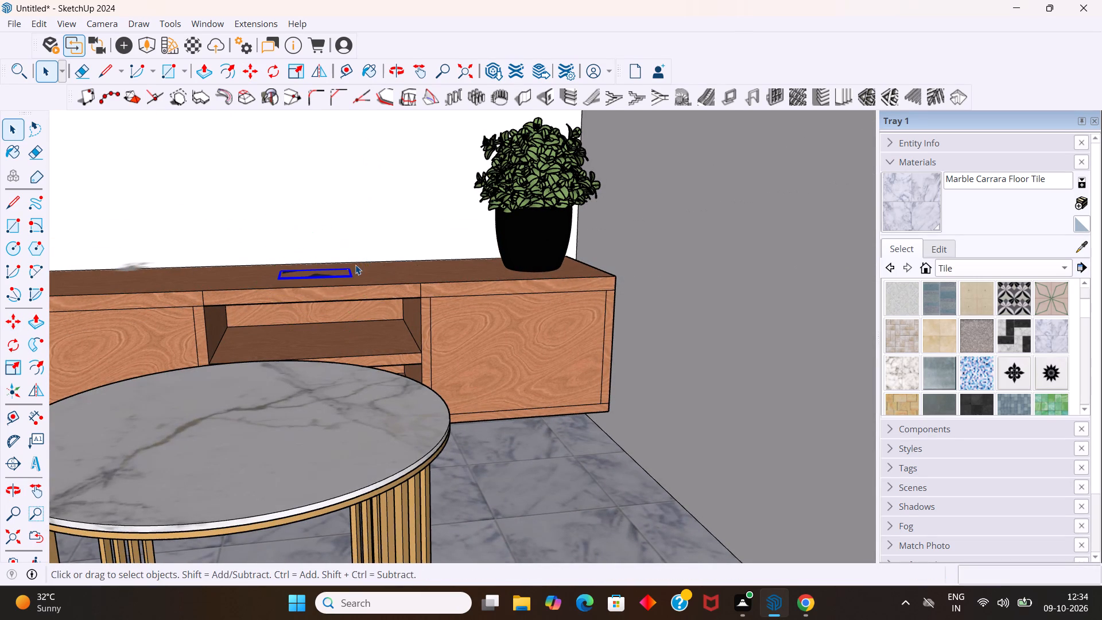
Raise the sunken set-top box about 1 9/16" so it sits on the TV unit's top.
{"action": "key", "text": "m"}
{"action": "left_click", "coordinate": [316, 282]}
{"action": "left_click", "coordinate": [315, 274]}
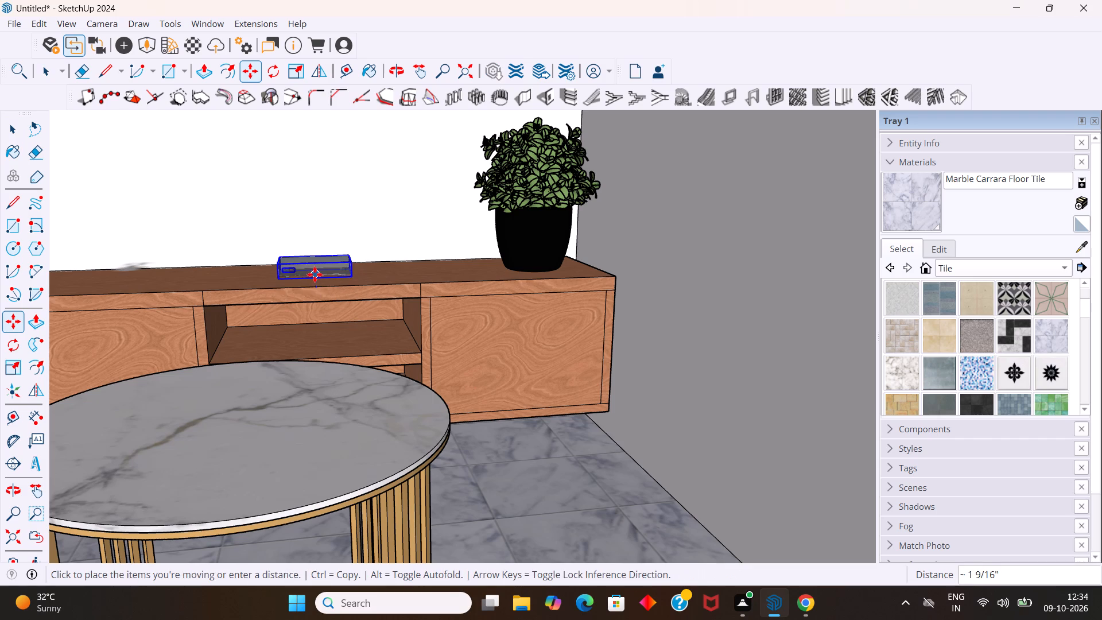
{"action": "key", "text": "space"}
Scale the set-top box up uniformly by about 1.47 from its corner.
{"action": "key", "text": "s"}
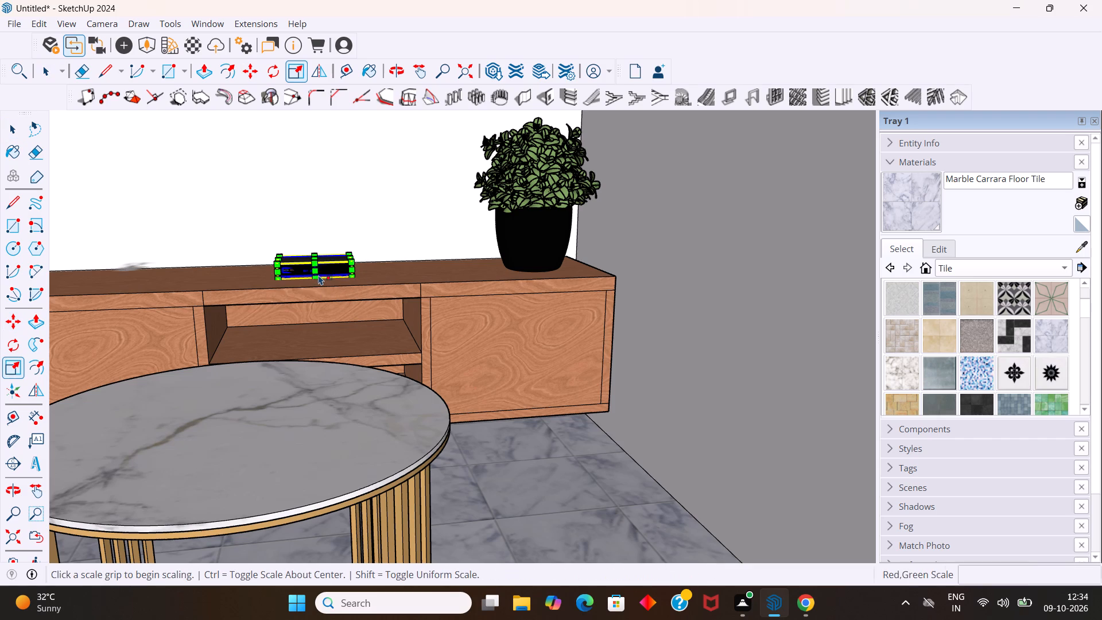
{"action": "scroll", "coordinate": [277, 276], "scroll_direction": "up", "scroll_amount": 8}
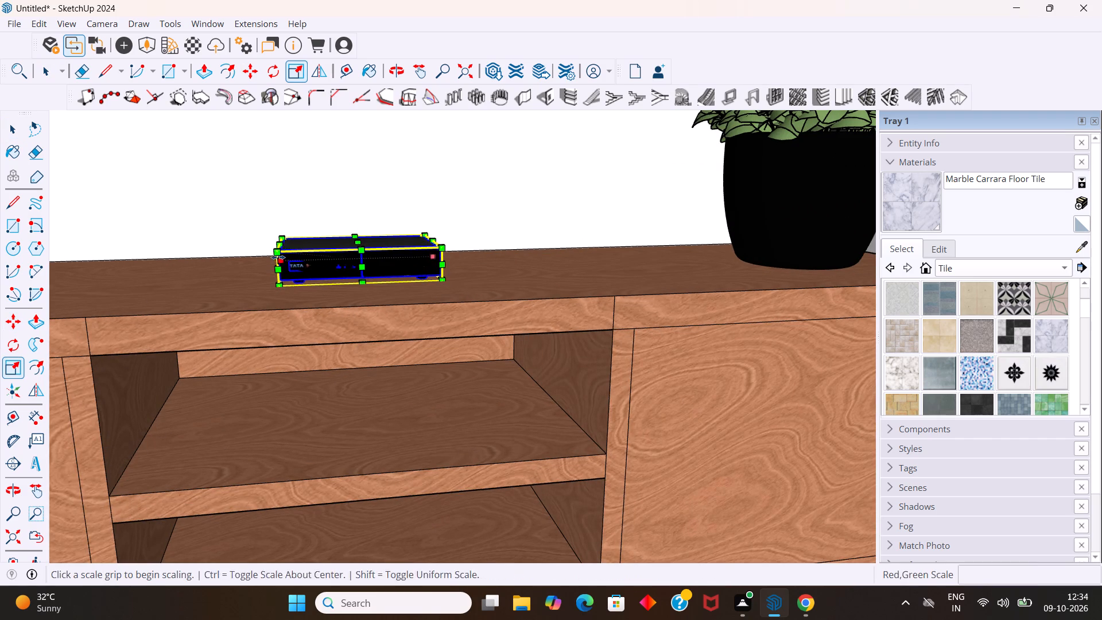
{"action": "left_click_drag", "start_coordinate": [278, 253], "coordinate": [183, 264]}
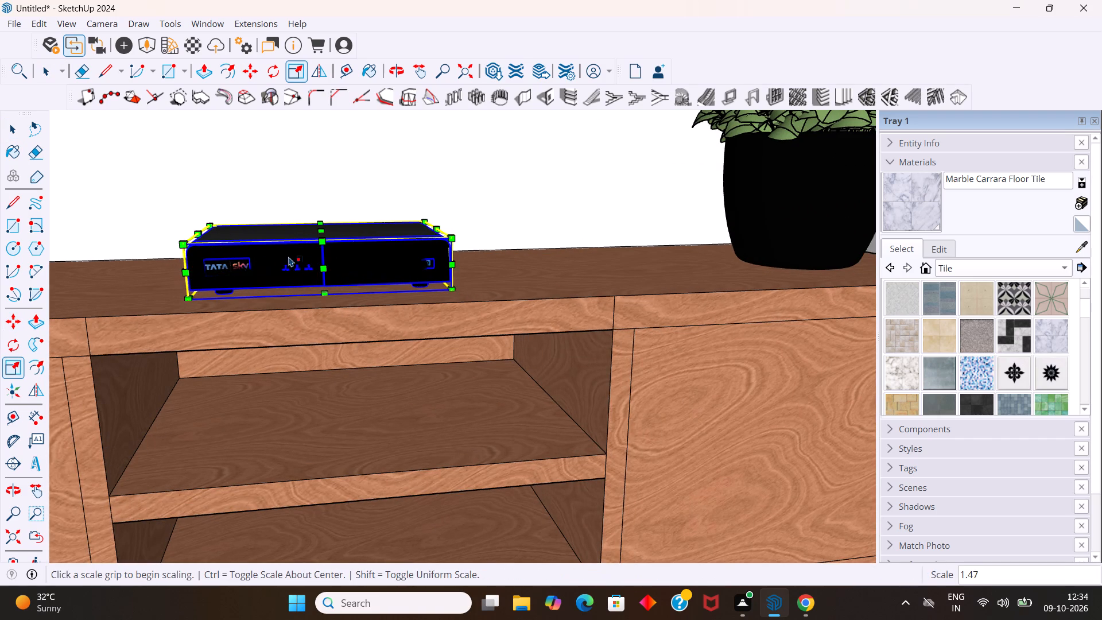
{"action": "scroll", "coordinate": [307, 258], "scroll_direction": "down", "scroll_amount": 9}
{"action": "scroll", "coordinate": [459, 294], "scroll_direction": "down", "scroll_amount": 2}
{"action": "scroll", "coordinate": [460, 295], "scroll_direction": "up", "scroll_amount": 1}
{"action": "scroll", "coordinate": [460, 295], "scroll_direction": "down", "scroll_amount": 8}
{"action": "scroll", "coordinate": [428, 232], "scroll_direction": "down", "scroll_amount": 1}
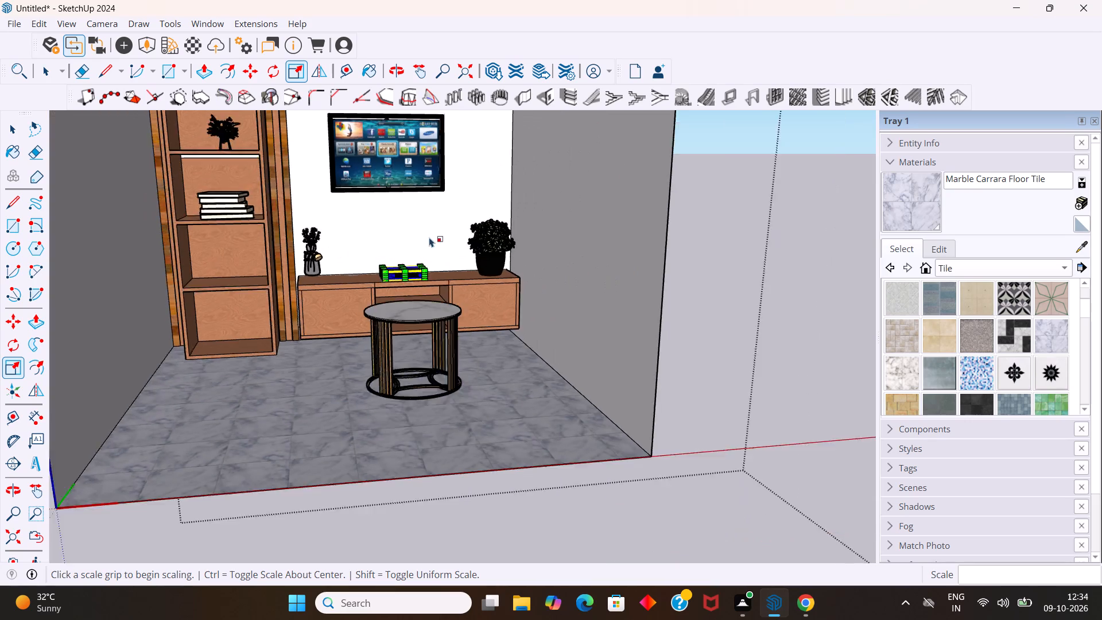
{"action": "scroll", "coordinate": [429, 237], "scroll_direction": "down", "scroll_amount": 5}
{"action": "key", "text": "space"}
{"action": "left_click", "coordinate": [611, 308]}
Explode the flower vase component on the TV unit and delete its flat preview image.
{"action": "scroll", "coordinate": [599, 302], "scroll_direction": "down", "scroll_amount": 6}
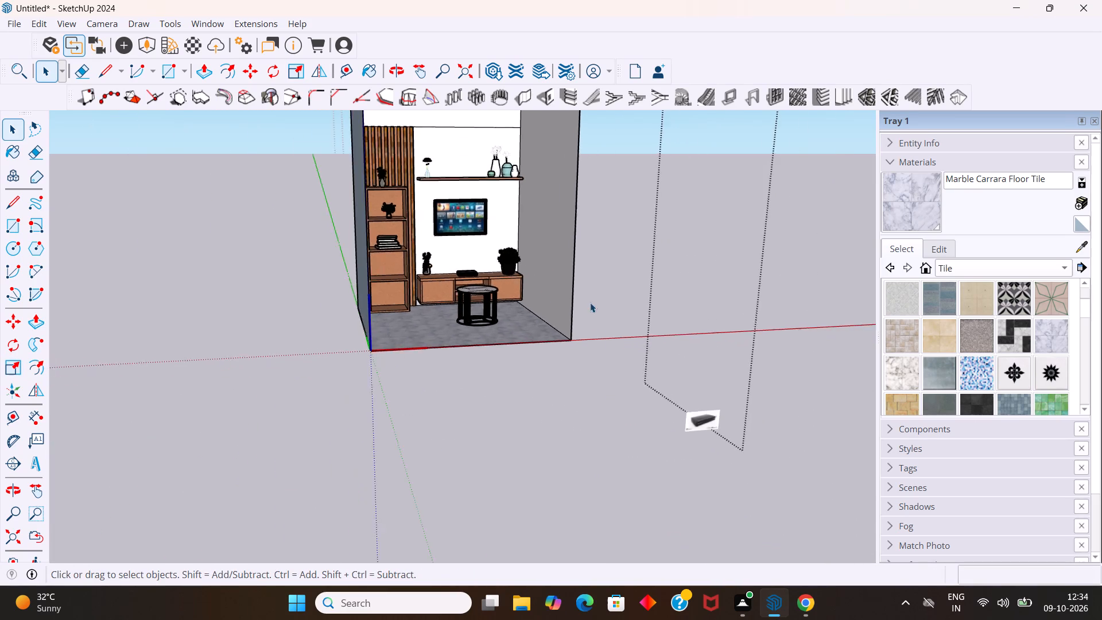
{"action": "scroll", "coordinate": [546, 297], "scroll_direction": "up", "scroll_amount": 5}
{"action": "middle_click_drag", "start_coordinate": [495, 255], "coordinate": [387, 471]}
{"action": "scroll", "coordinate": [350, 400], "scroll_direction": "up", "scroll_amount": 5}
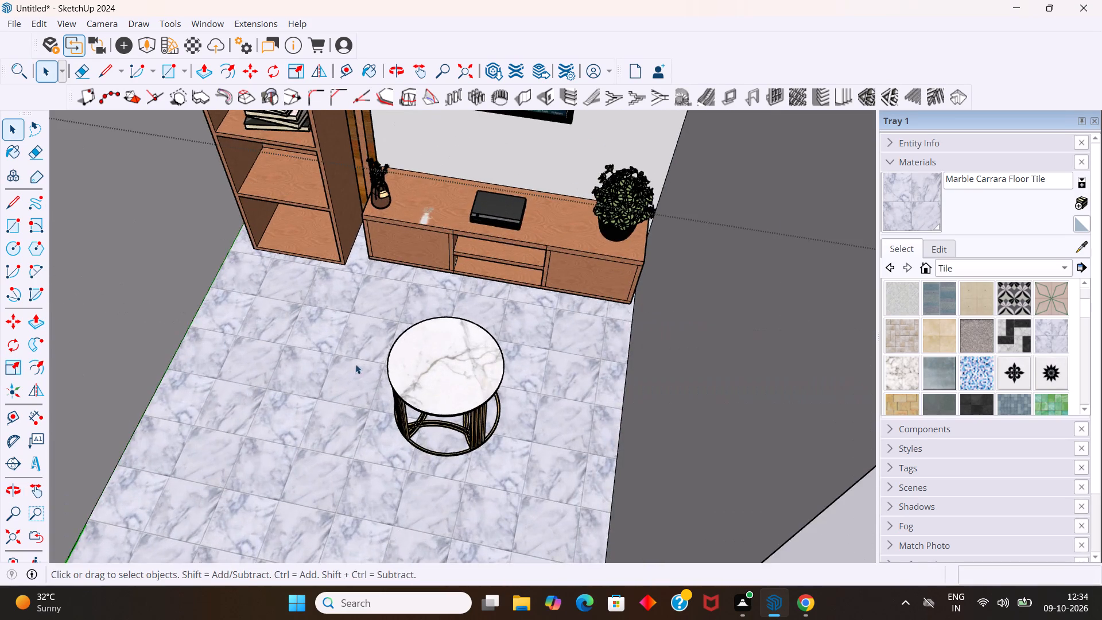
{"action": "middle_click_drag", "start_coordinate": [363, 362], "coordinate": [401, 424]}
{"action": "scroll", "coordinate": [434, 307], "scroll_direction": "up", "scroll_amount": 10}
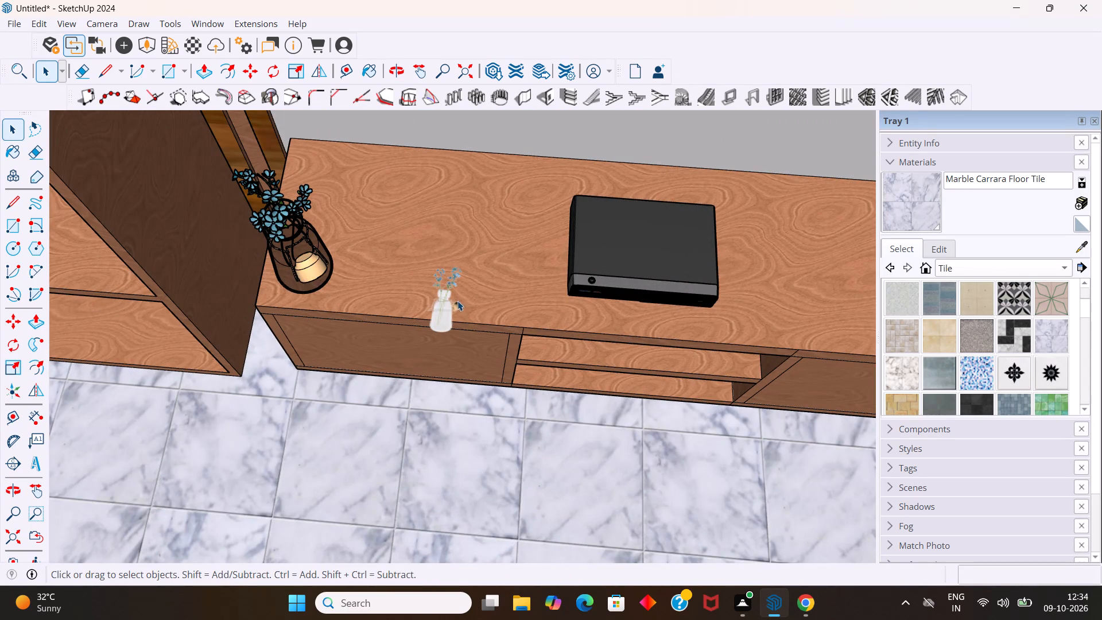
{"action": "left_click", "coordinate": [456, 302]}
{"action": "right_click", "coordinate": [443, 290]}
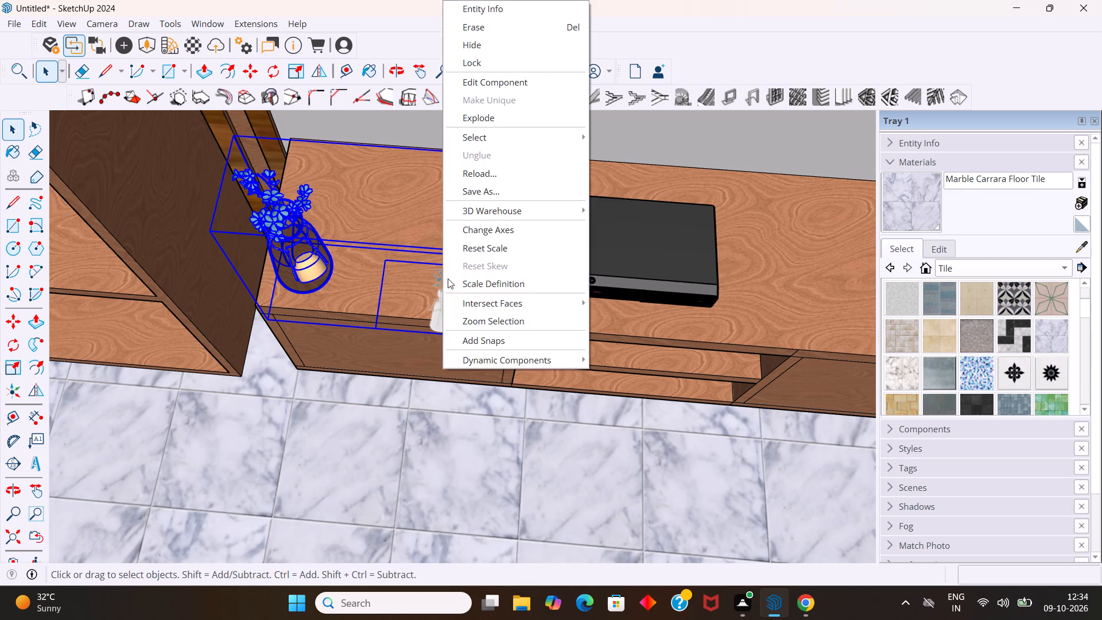
{"action": "left_click", "coordinate": [503, 124]}
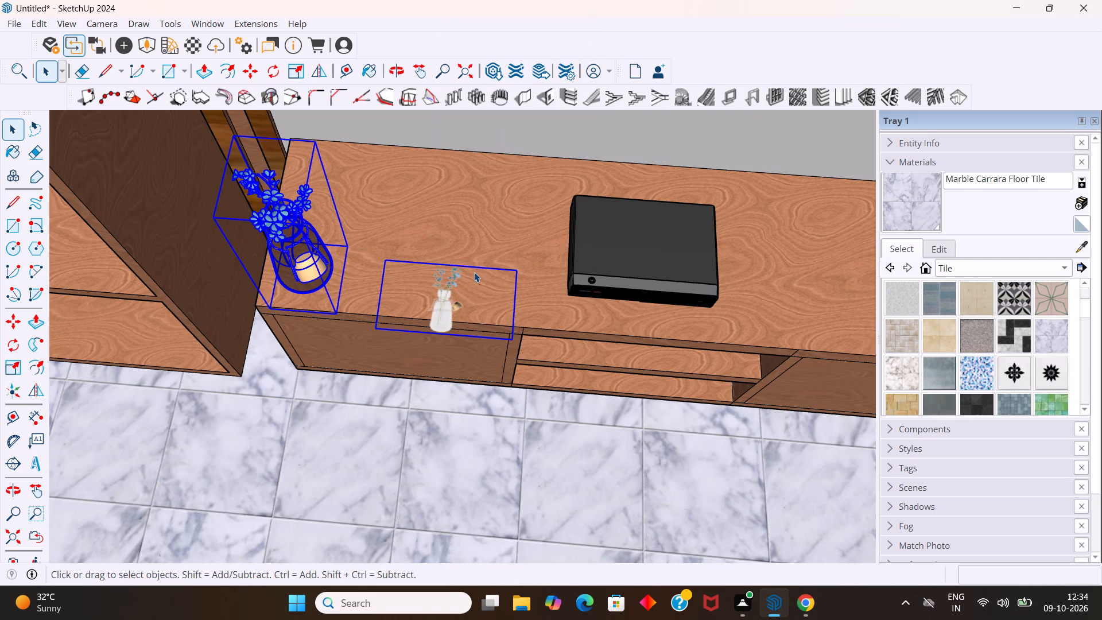
{"action": "left_click", "coordinate": [452, 303]}
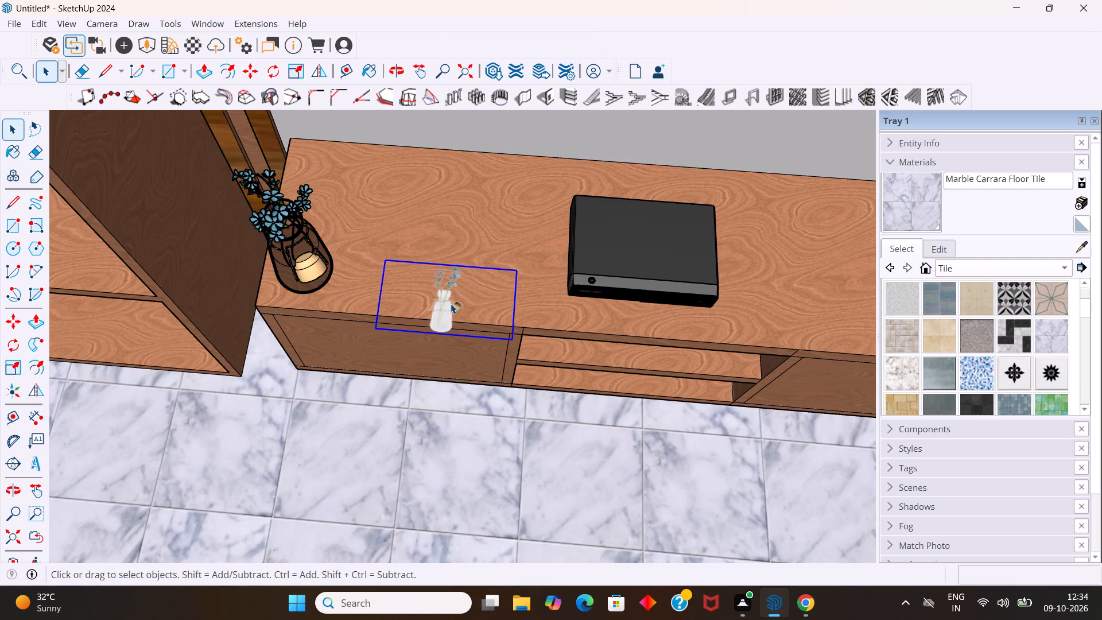
{"action": "key", "text": "Delete"}
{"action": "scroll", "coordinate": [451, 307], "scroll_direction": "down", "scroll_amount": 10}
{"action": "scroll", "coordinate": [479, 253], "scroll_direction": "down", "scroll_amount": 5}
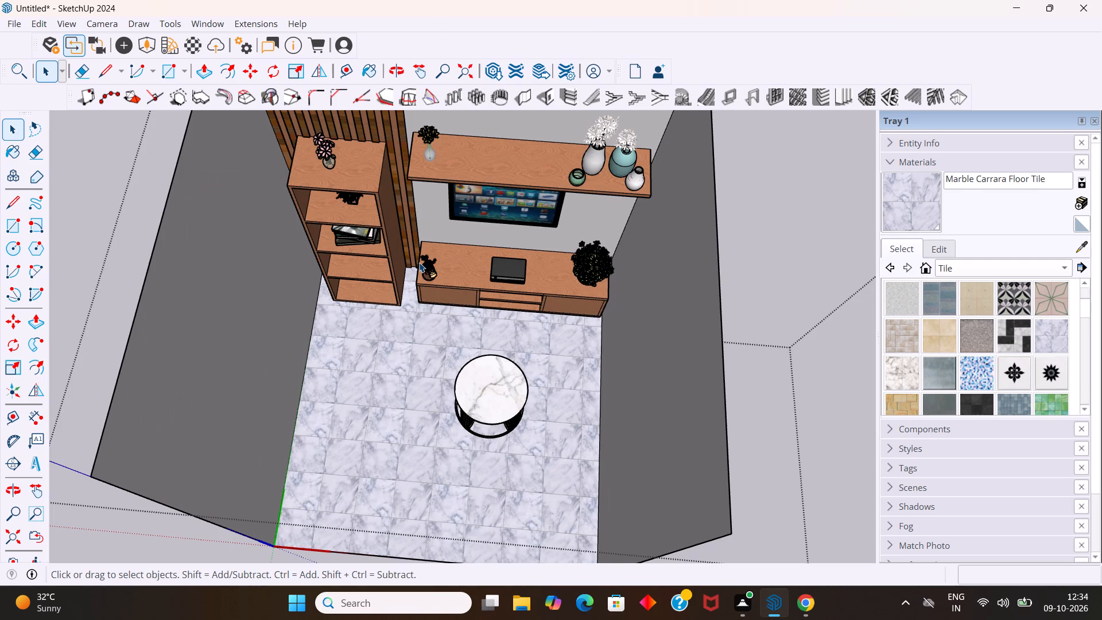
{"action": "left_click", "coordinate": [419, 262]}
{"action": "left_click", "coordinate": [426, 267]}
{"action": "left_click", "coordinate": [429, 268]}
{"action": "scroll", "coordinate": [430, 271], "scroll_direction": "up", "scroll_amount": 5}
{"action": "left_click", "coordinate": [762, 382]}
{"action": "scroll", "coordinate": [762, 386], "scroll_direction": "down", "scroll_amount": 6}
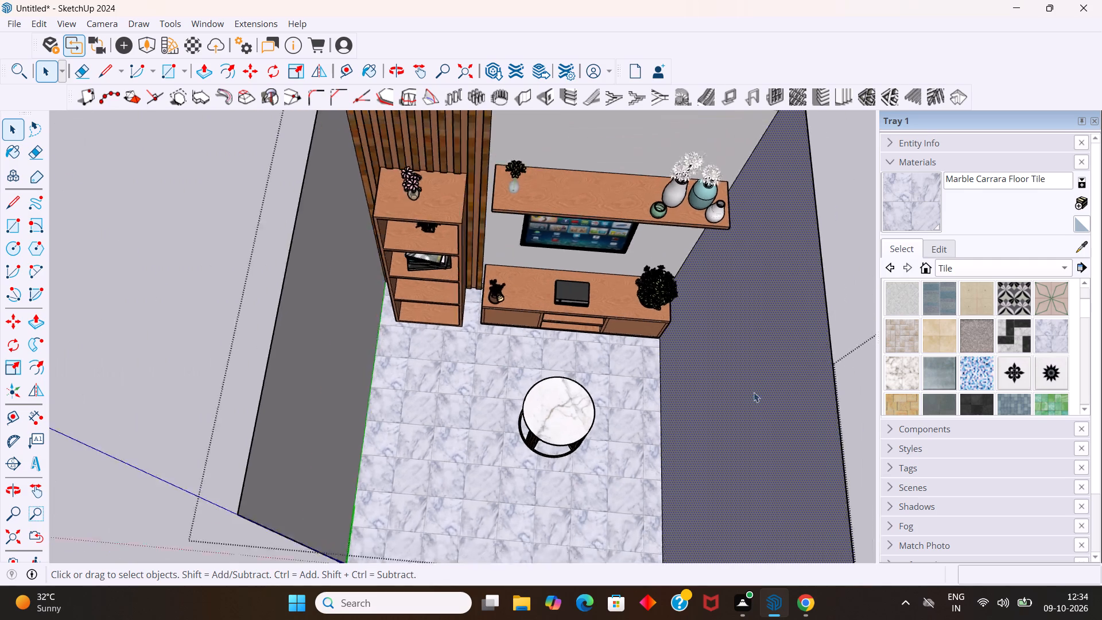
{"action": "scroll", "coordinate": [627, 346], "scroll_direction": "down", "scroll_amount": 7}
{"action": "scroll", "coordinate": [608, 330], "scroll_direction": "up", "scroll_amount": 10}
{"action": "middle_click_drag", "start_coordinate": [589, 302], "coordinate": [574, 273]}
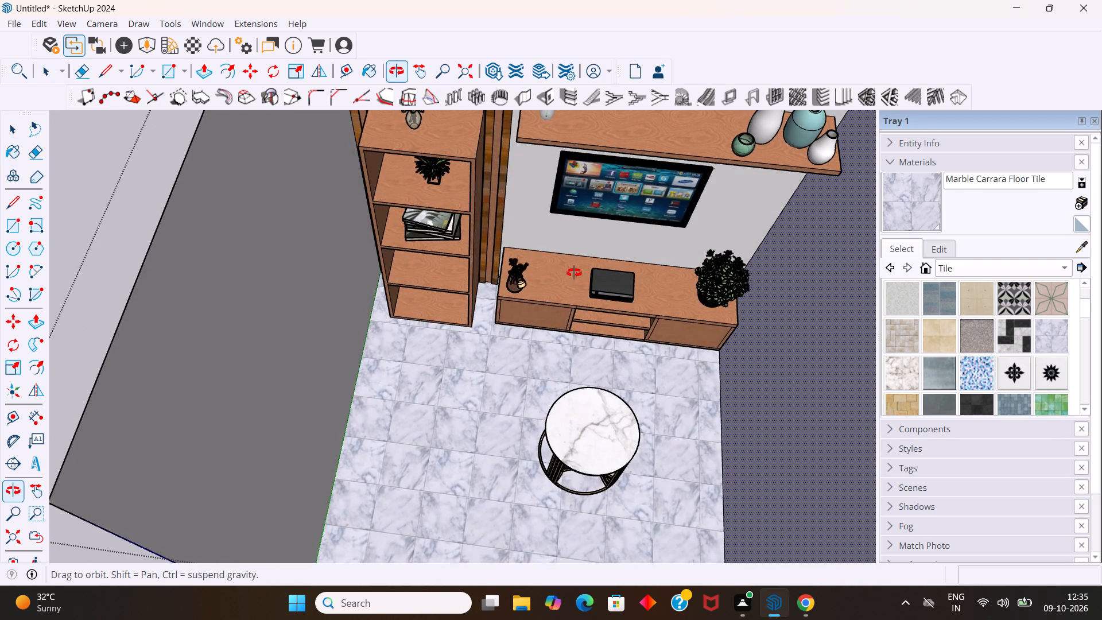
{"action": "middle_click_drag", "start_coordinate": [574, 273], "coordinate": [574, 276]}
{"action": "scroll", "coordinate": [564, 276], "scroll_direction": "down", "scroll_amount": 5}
Copy the potted plant from the bookshelf's upper compartment onto the round marble coffee table, about 5' 11 15/16" away.
{"action": "left_click", "coordinate": [486, 218]}
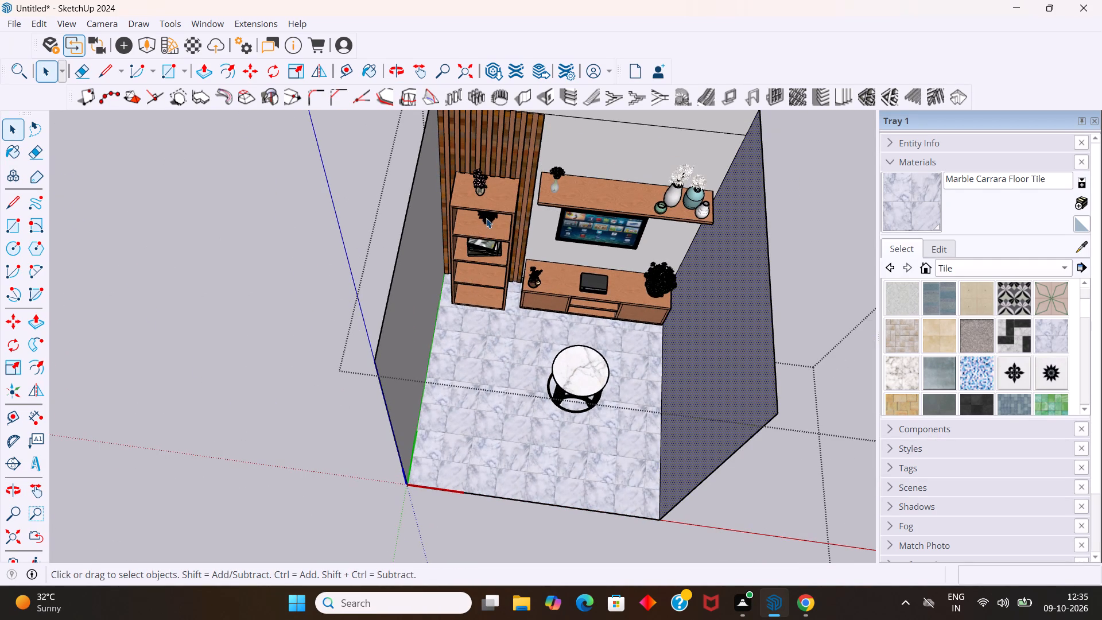
{"action": "scroll", "coordinate": [489, 218], "scroll_direction": "up", "scroll_amount": 13}
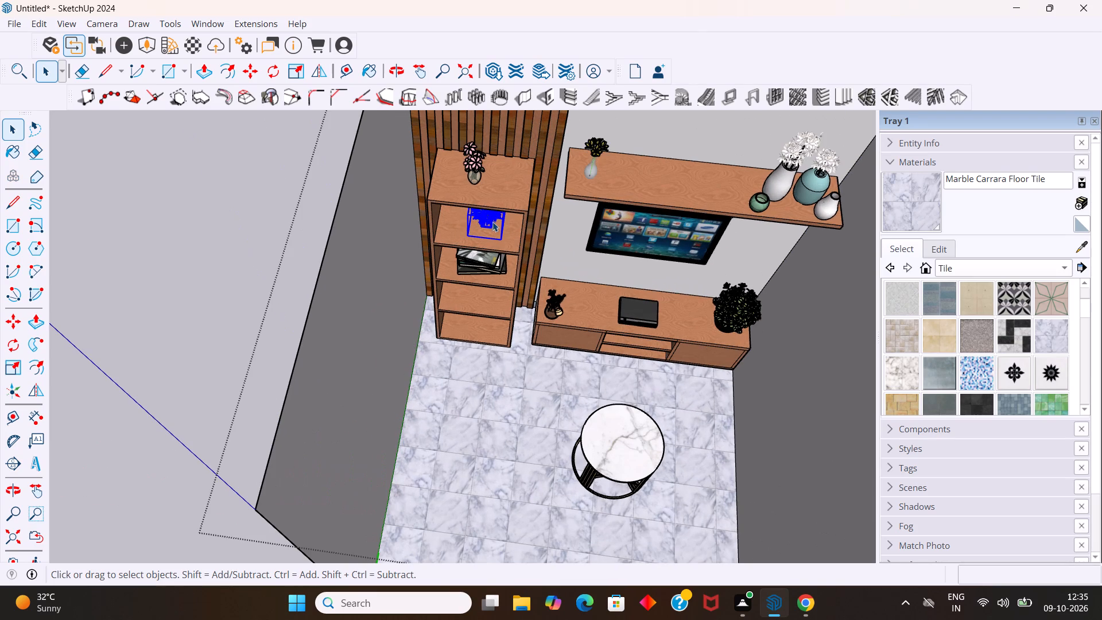
{"action": "key", "text": "m"}
{"action": "left_click", "coordinate": [498, 238]}
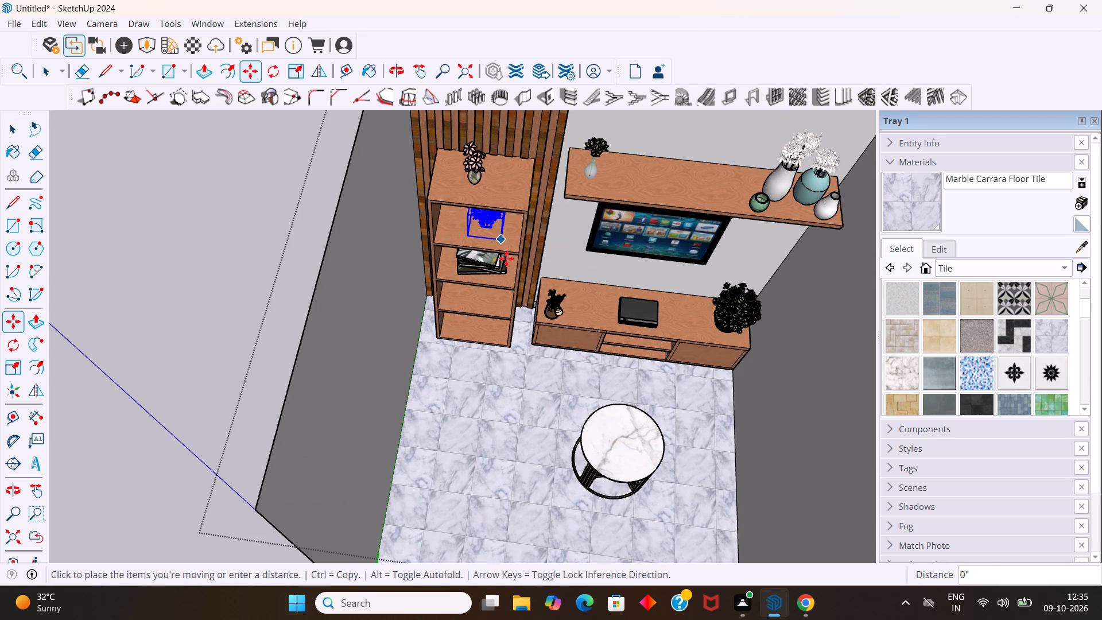
{"action": "scroll", "coordinate": [526, 291], "scroll_direction": "down", "scroll_amount": 5}
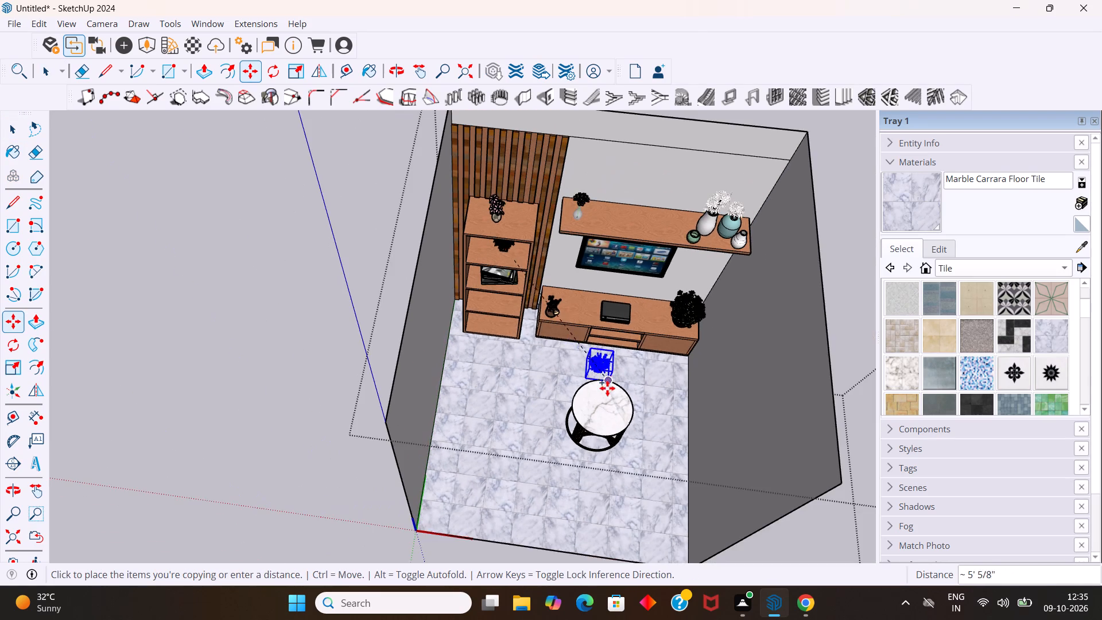
{"action": "scroll", "coordinate": [608, 394], "scroll_direction": "up", "scroll_amount": 5}
{"action": "scroll", "coordinate": [648, 439], "scroll_direction": "up", "scroll_amount": 4}
{"action": "middle_click_drag", "start_coordinate": [647, 440], "coordinate": [635, 386]}
{"action": "scroll", "coordinate": [635, 386], "scroll_direction": "up", "scroll_amount": 1}
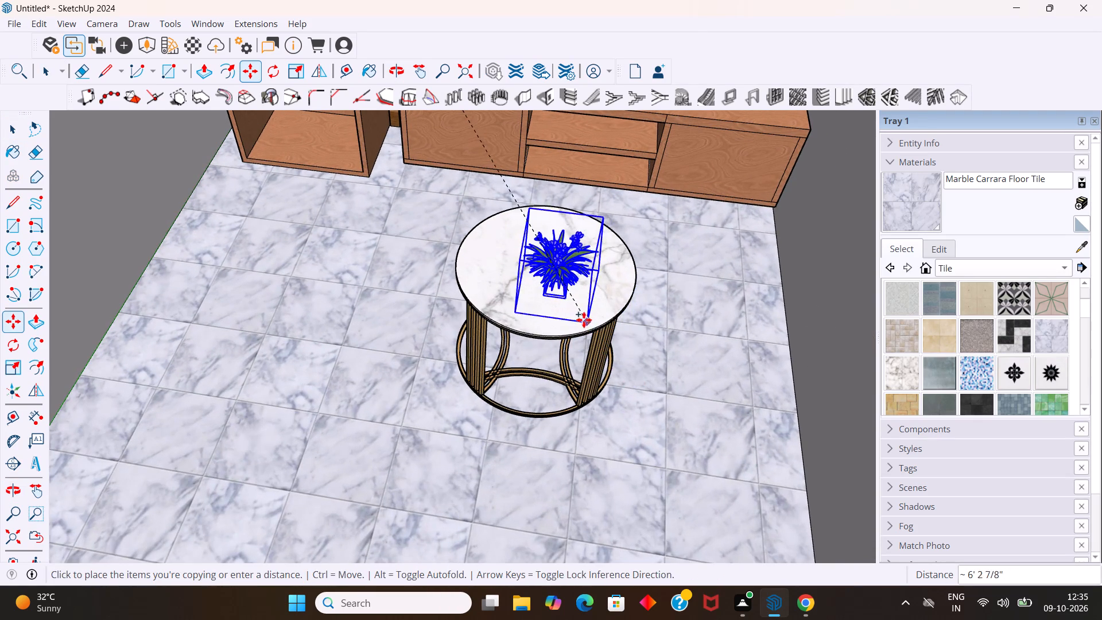
{"action": "left_click", "coordinate": [580, 299]}
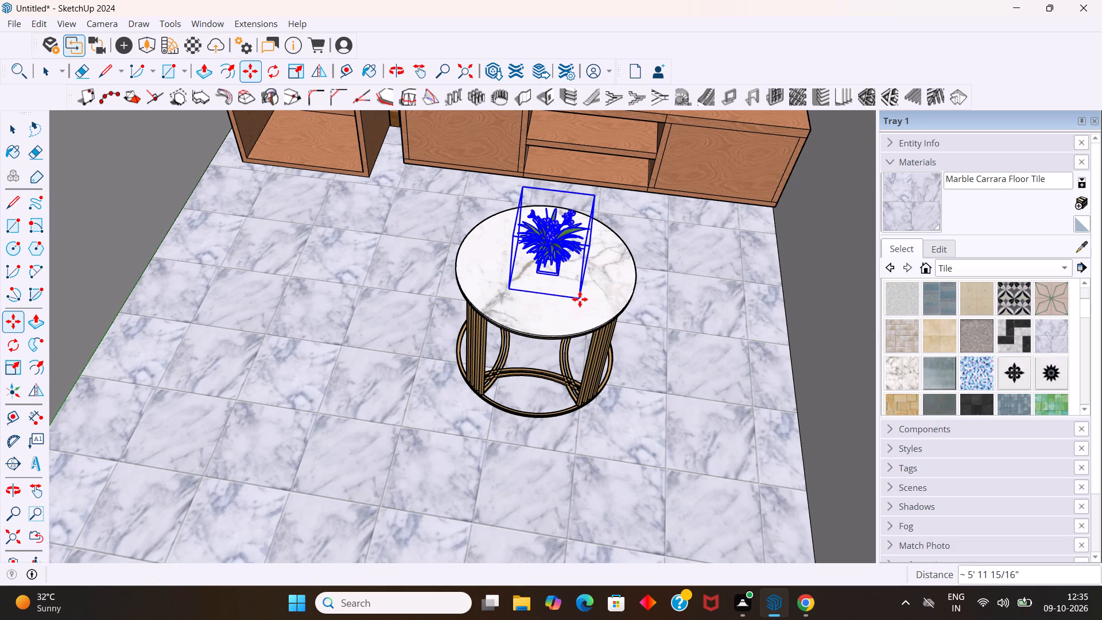
{"action": "key", "text": "Escape"}
Examine the furnished TV wall room from outside and close up to review the placed decor.
{"action": "scroll", "coordinate": [582, 294], "scroll_direction": "down", "scroll_amount": 11}
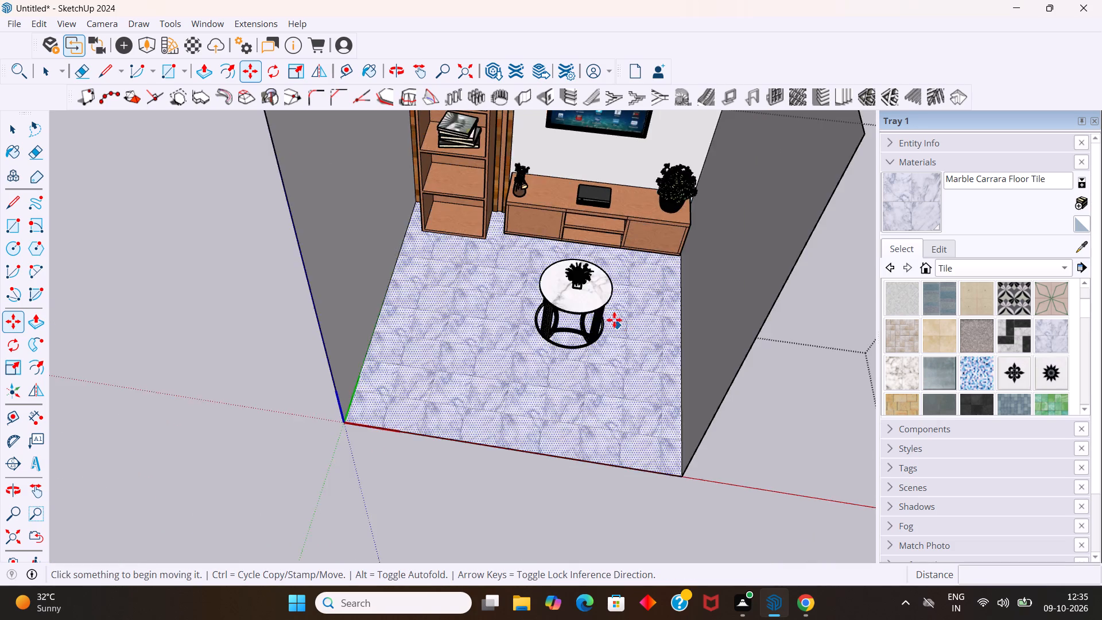
{"action": "scroll", "coordinate": [613, 315], "scroll_direction": "down", "scroll_amount": 6}
{"action": "middle_click_drag", "start_coordinate": [689, 391], "coordinate": [704, 290]}
{"action": "scroll", "coordinate": [669, 208], "scroll_direction": "up", "scroll_amount": 5}
{"action": "middle_click_drag", "start_coordinate": [673, 166], "coordinate": [655, 129]}
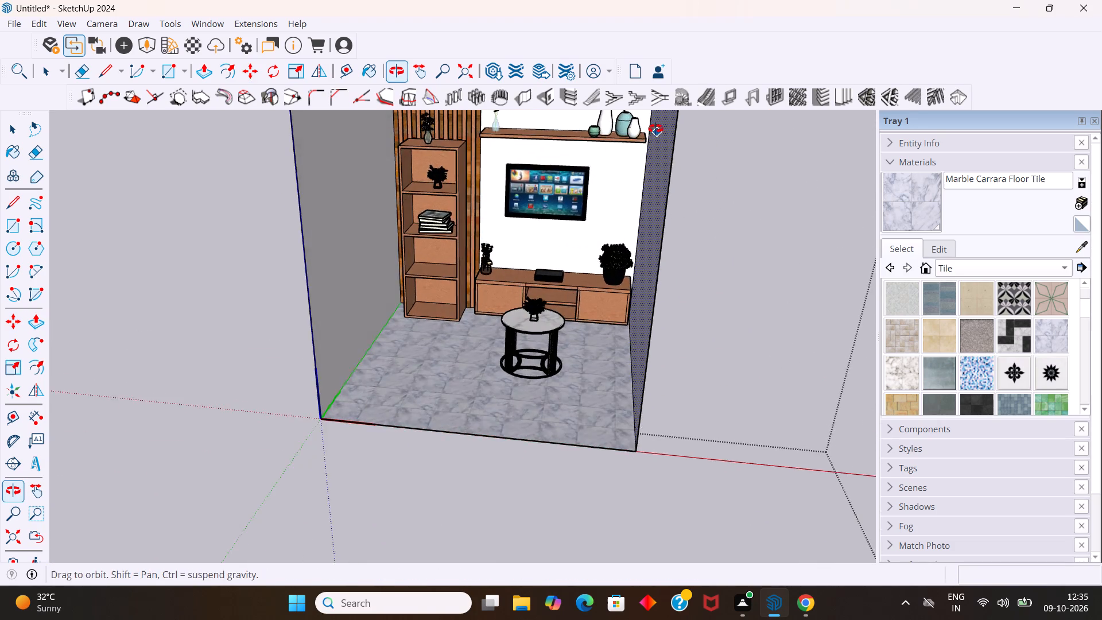
{"action": "middle_click_drag", "start_coordinate": [655, 129], "coordinate": [655, 128]}
{"action": "scroll", "coordinate": [654, 127], "scroll_direction": "down", "scroll_amount": 6}
{"action": "middle_click_drag", "start_coordinate": [683, 220], "coordinate": [687, 232]}
{"action": "scroll", "coordinate": [684, 228], "scroll_direction": "down", "scroll_amount": 11}
{"action": "middle_click_drag", "start_coordinate": [714, 150], "coordinate": [710, 123]}
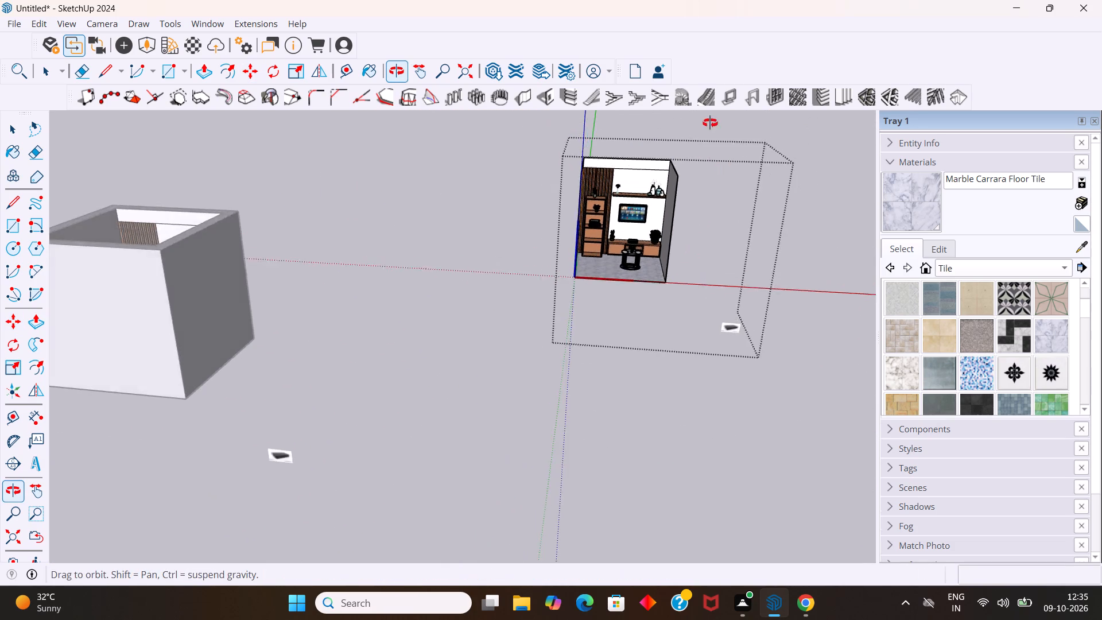
{"action": "middle_click_drag", "start_coordinate": [710, 123], "coordinate": [707, 103]}
{"action": "scroll", "coordinate": [708, 113], "scroll_direction": "up", "scroll_amount": 2}
{"action": "scroll", "coordinate": [666, 168], "scroll_direction": "up", "scroll_amount": 20}
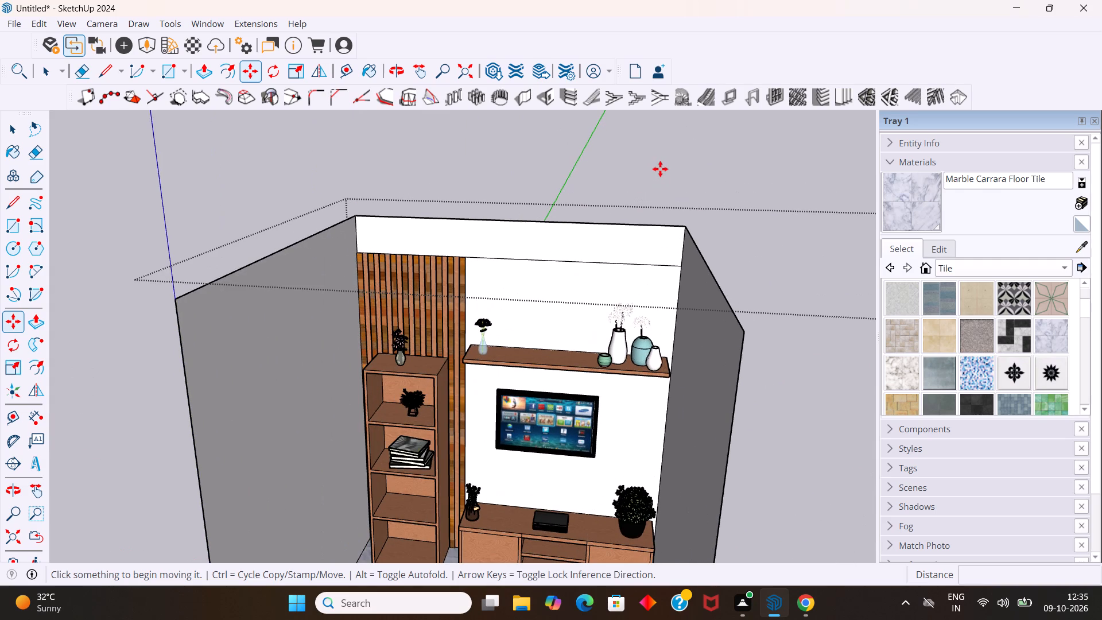
{"action": "key", "text": "space"}
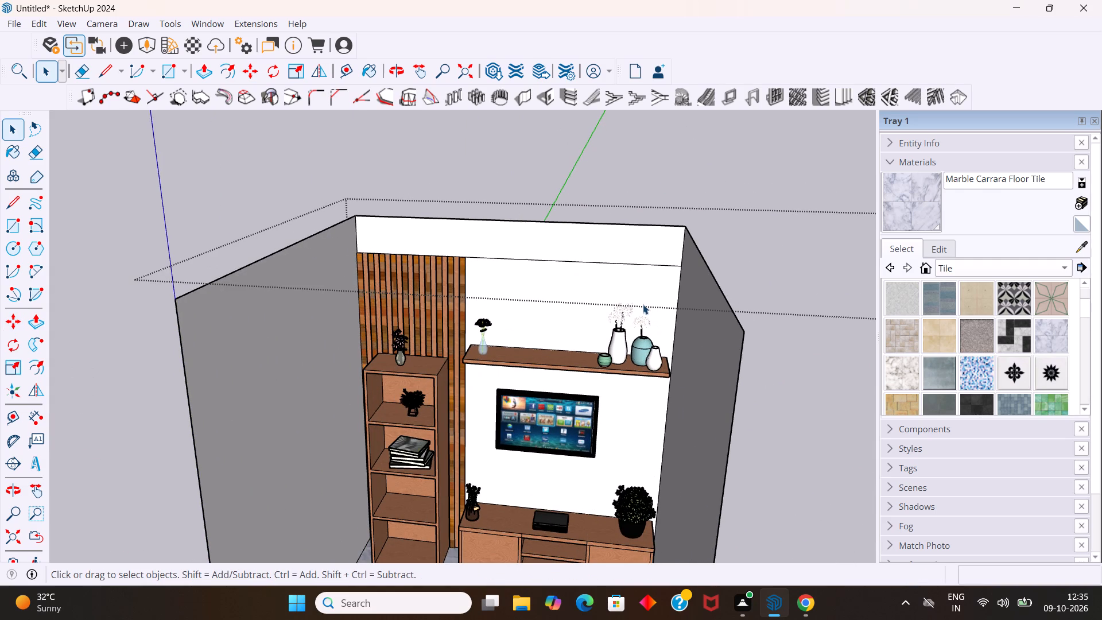
{"action": "scroll", "coordinate": [649, 310], "scroll_direction": "down", "scroll_amount": 3}
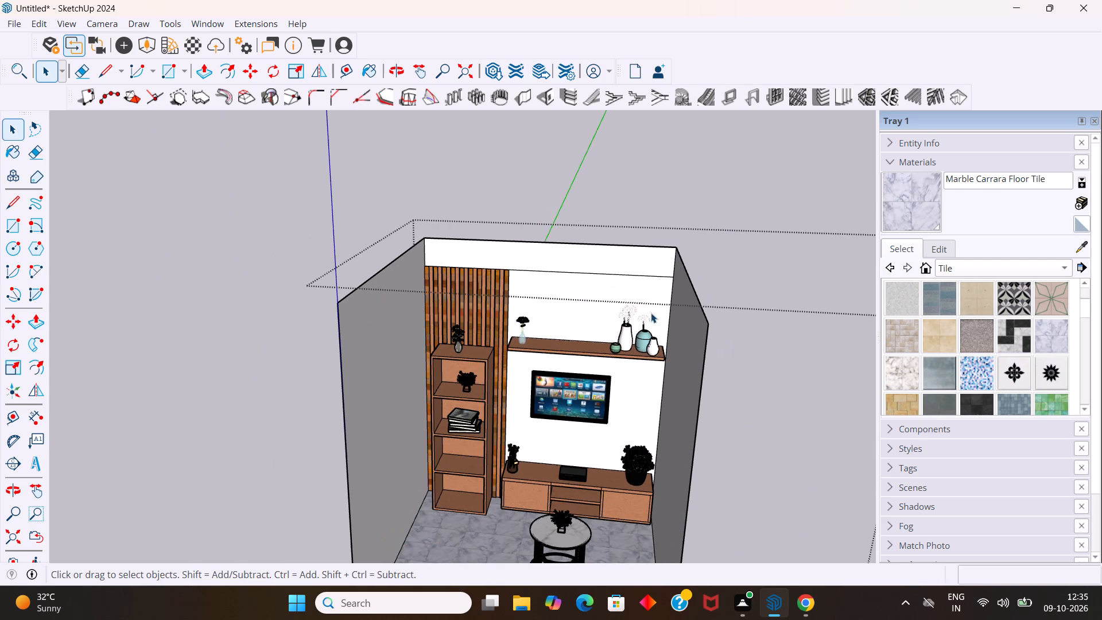
{"action": "scroll", "coordinate": [628, 513], "scroll_direction": "up", "scroll_amount": 6}
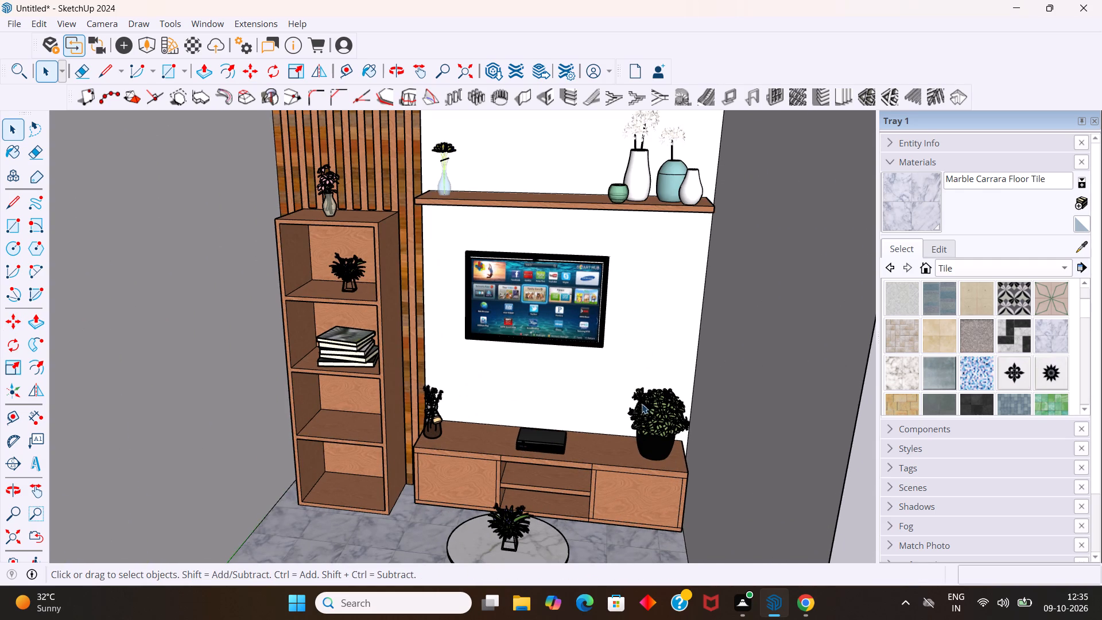
Switch to Chrome and search 3D Warehouse models for "components".
{"action": "left_click", "coordinate": [805, 603]}
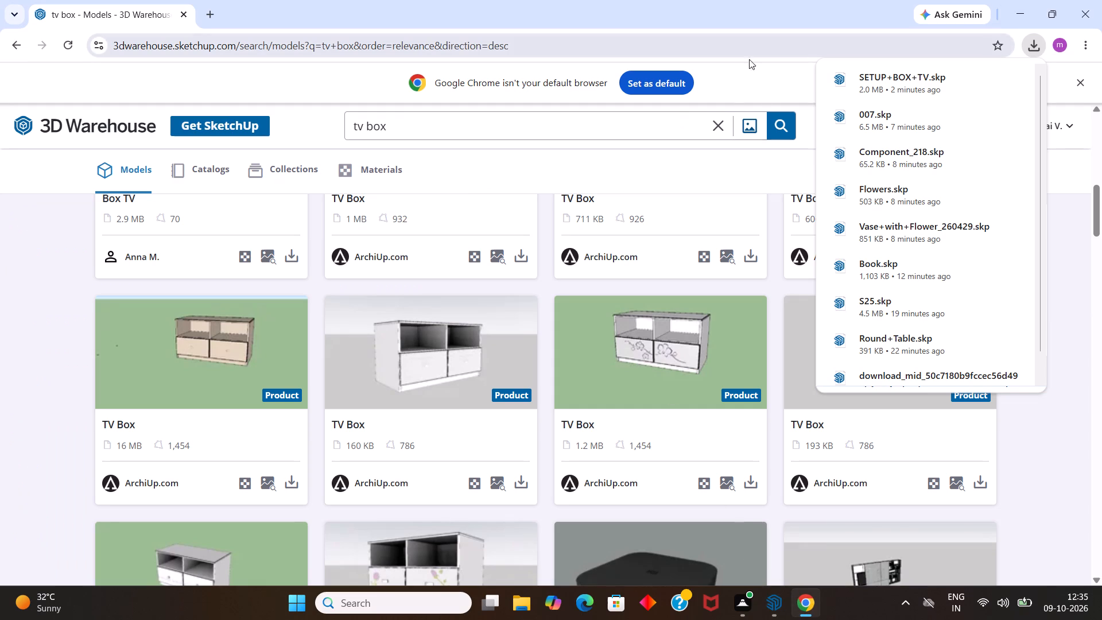
{"action": "left_click", "coordinate": [723, 128]}
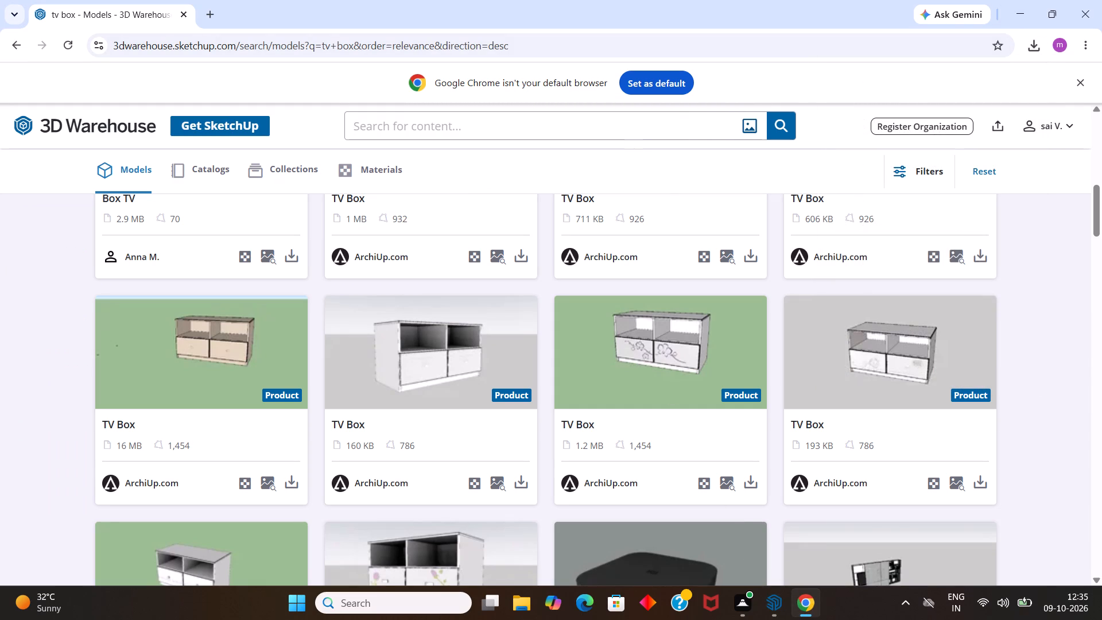
{"action": "key", "text": "c"}
{"action": "key", "text": "o"}
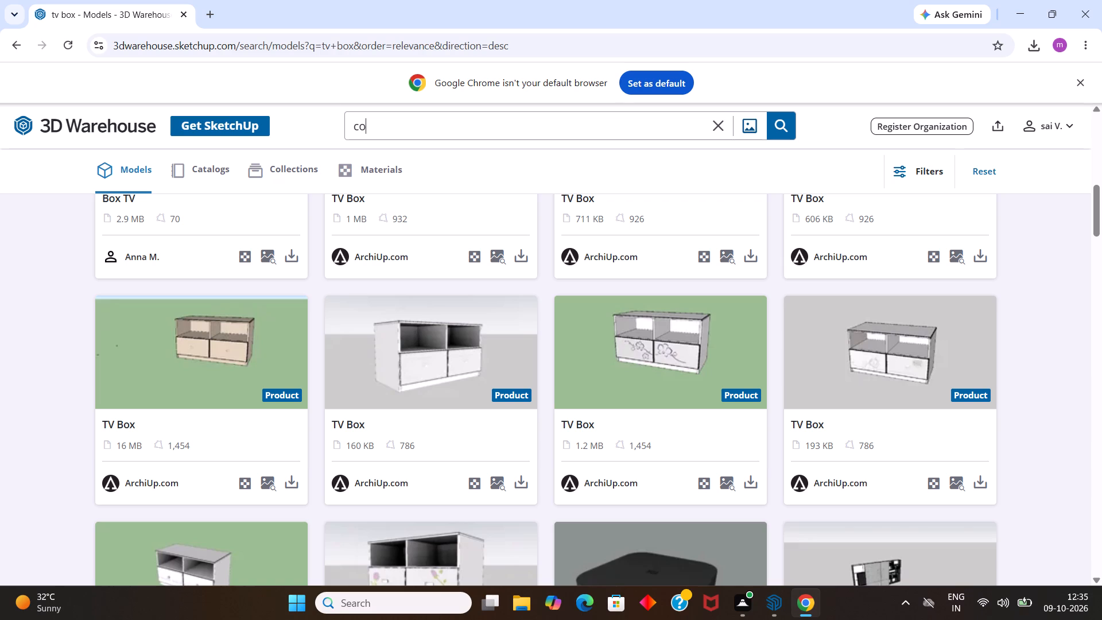
{"action": "type", "text": "mpon"}
{"action": "key", "text": "e"}
{"action": "key", "text": "n"}
{"action": "key", "text": "t"}
{"action": "key", "text": "s"}
{"action": "key", "text": "Return"}
Browse the "components" results to look for further decor models suited to the TV wall room.
{"action": "scroll", "coordinate": [486, 219], "scroll_direction": "up", "scroll_amount": 4}
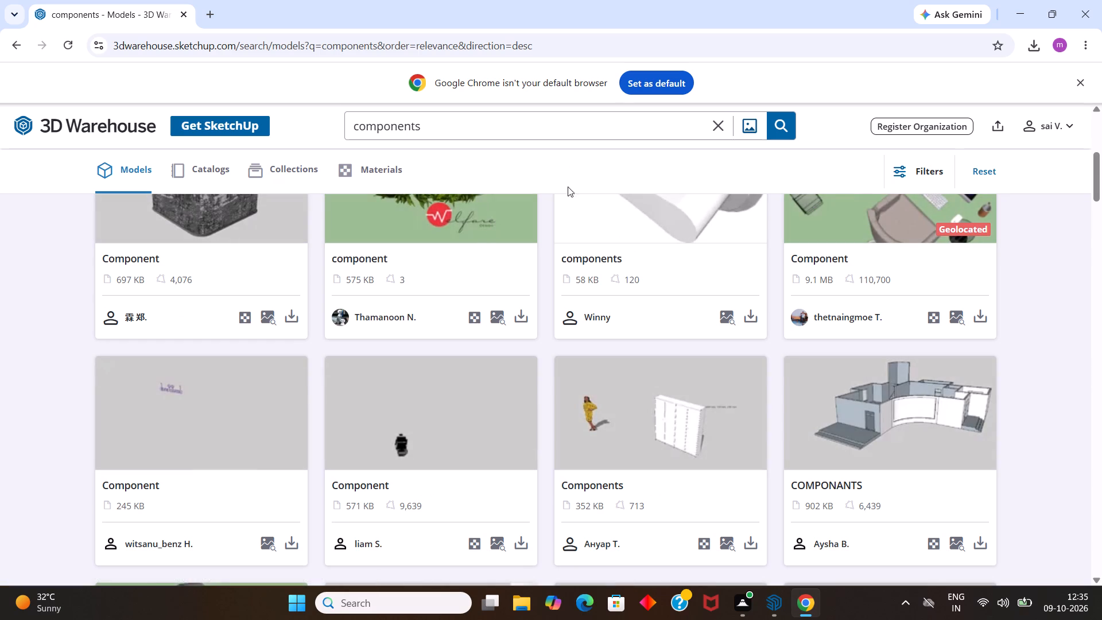
{"action": "scroll", "coordinate": [597, 284], "scroll_direction": "up", "scroll_amount": 5}
{"action": "scroll", "coordinate": [603, 287], "scroll_direction": "down", "scroll_amount": 7}
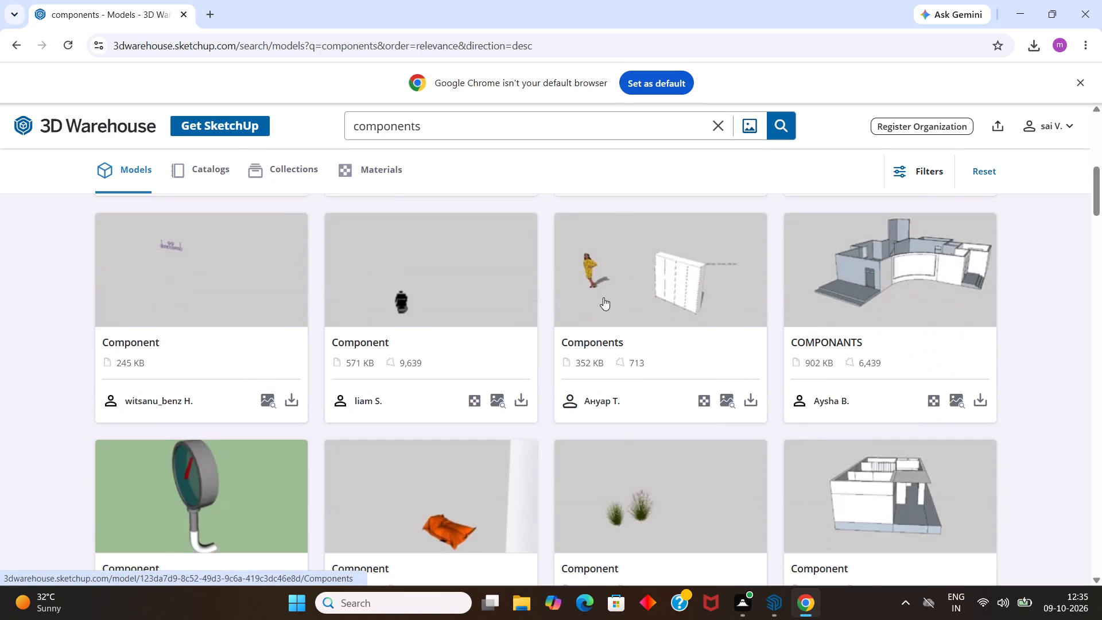
{"action": "scroll", "coordinate": [595, 311], "scroll_direction": "down", "scroll_amount": 4}
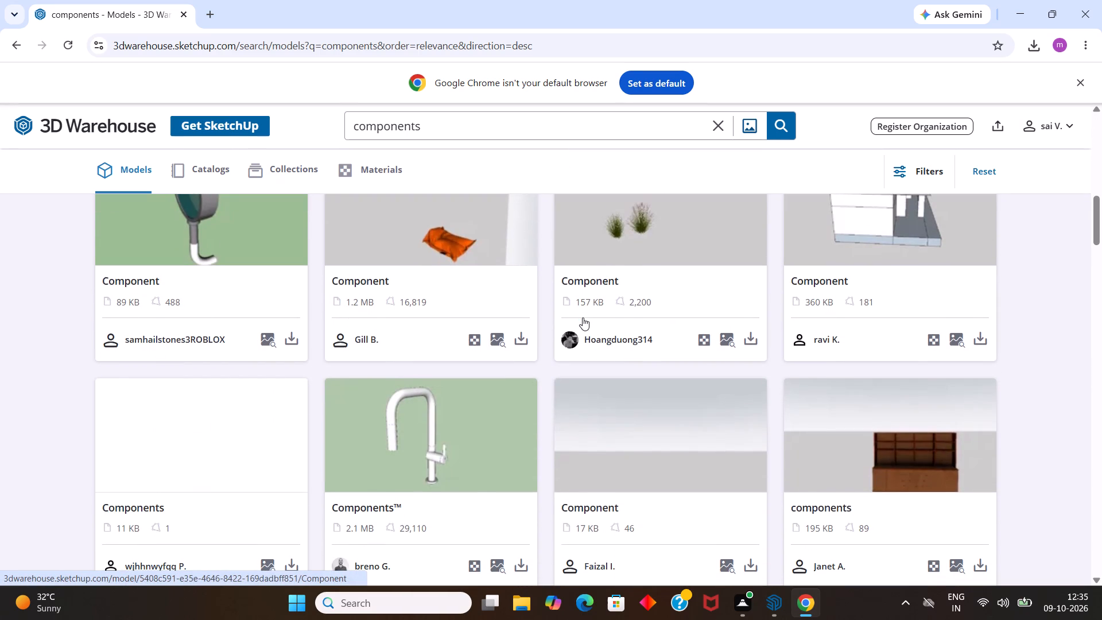
{"action": "scroll", "coordinate": [578, 349], "scroll_direction": "down", "scroll_amount": 4}
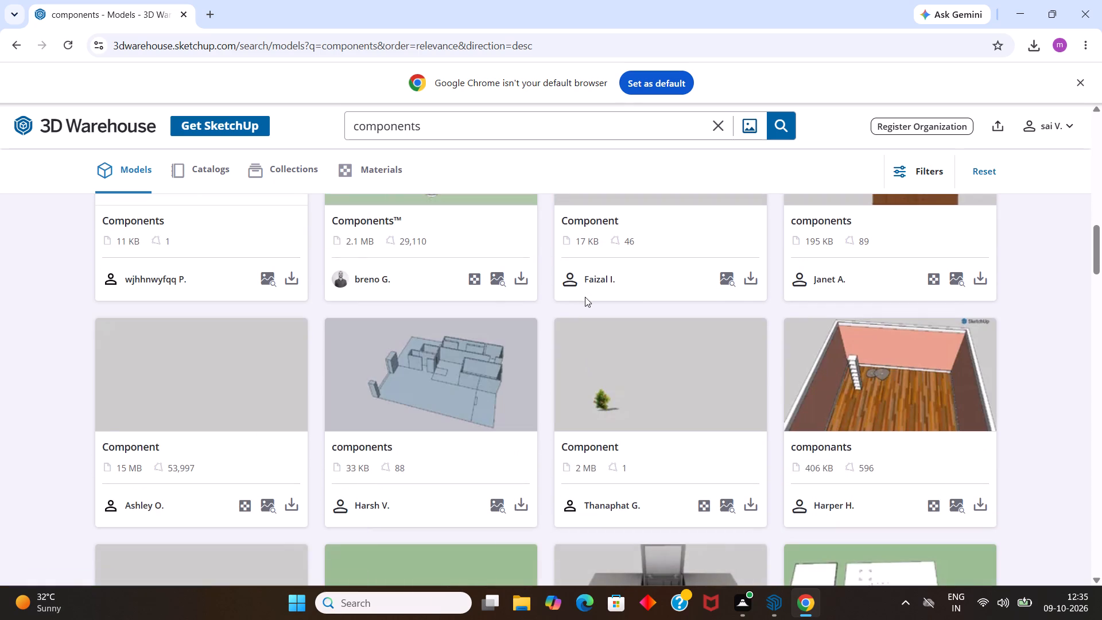
{"action": "scroll", "coordinate": [585, 297], "scroll_direction": "down", "scroll_amount": 7}
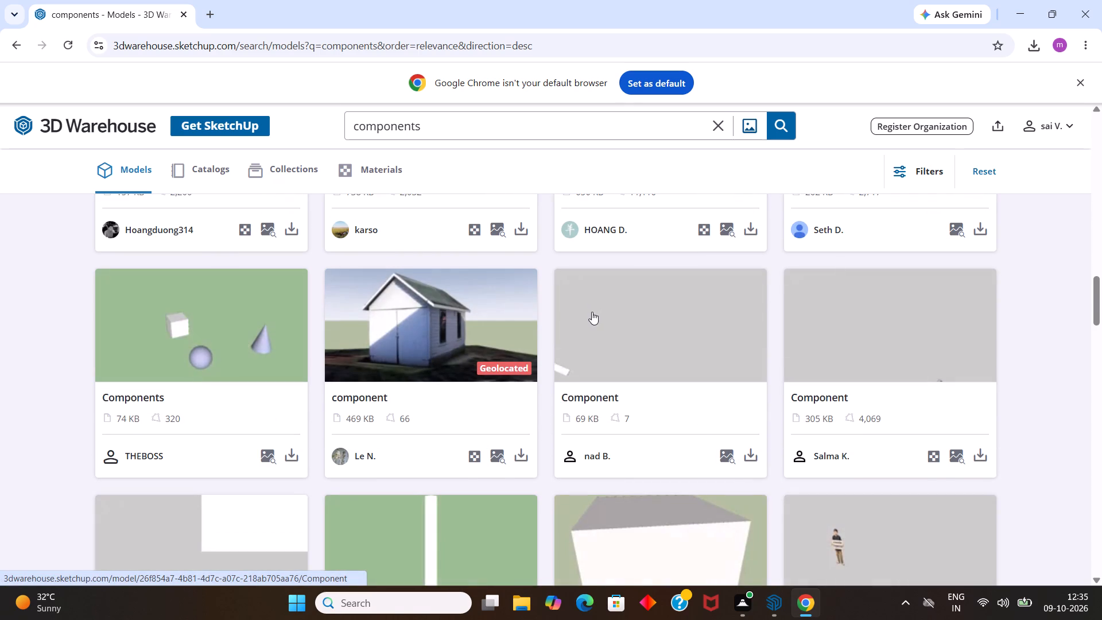
{"action": "scroll", "coordinate": [582, 285], "scroll_direction": "down", "scroll_amount": 13}
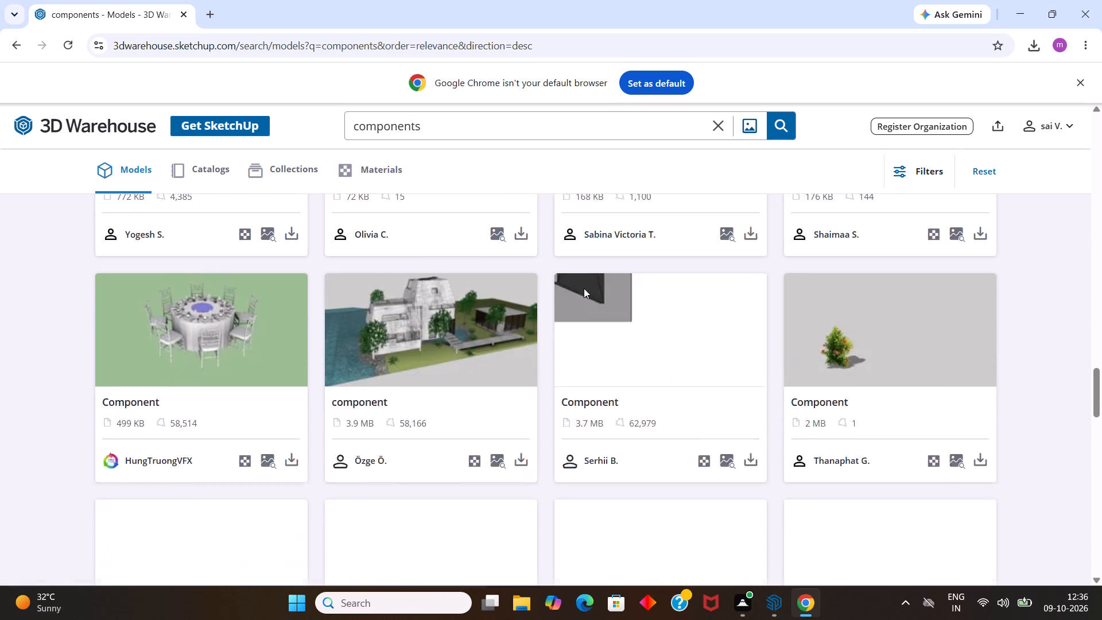
{"action": "scroll", "coordinate": [637, 340], "scroll_direction": "down", "scroll_amount": 4}
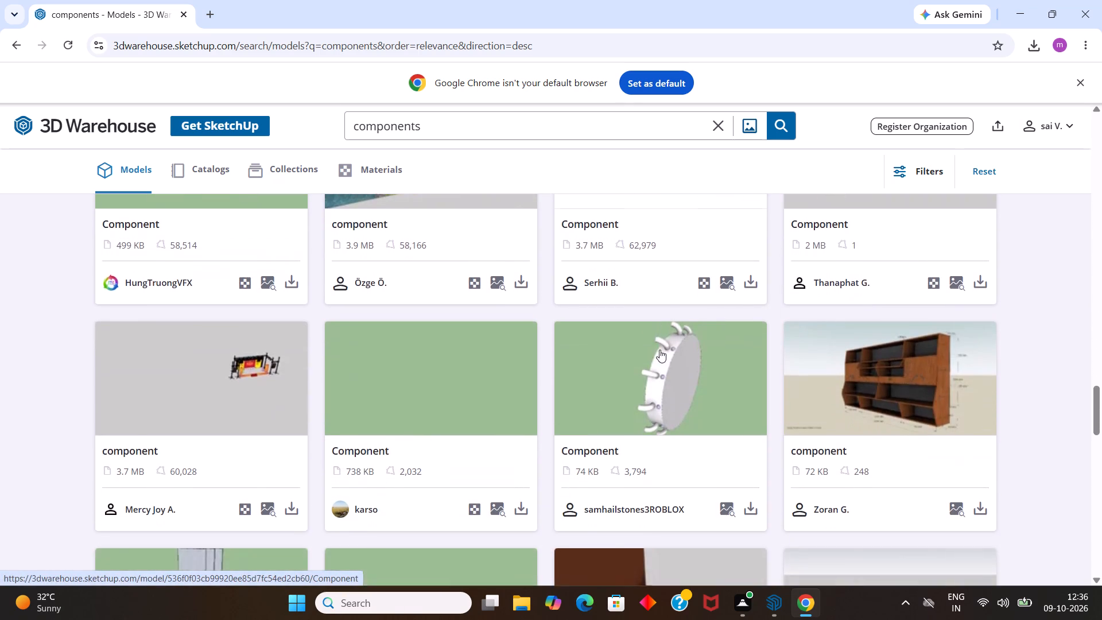
{"action": "scroll", "coordinate": [659, 350], "scroll_direction": "down", "scroll_amount": 6}
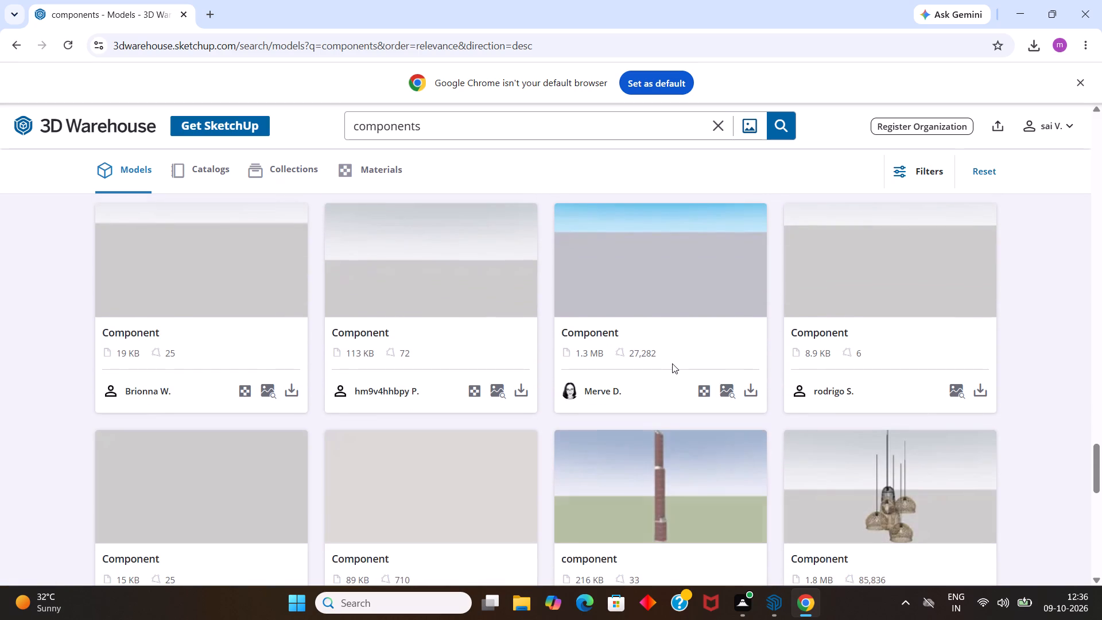
{"action": "scroll", "coordinate": [680, 370], "scroll_direction": "up", "scroll_amount": 2}
{"action": "scroll", "coordinate": [680, 370], "scroll_direction": "down", "scroll_amount": 3}
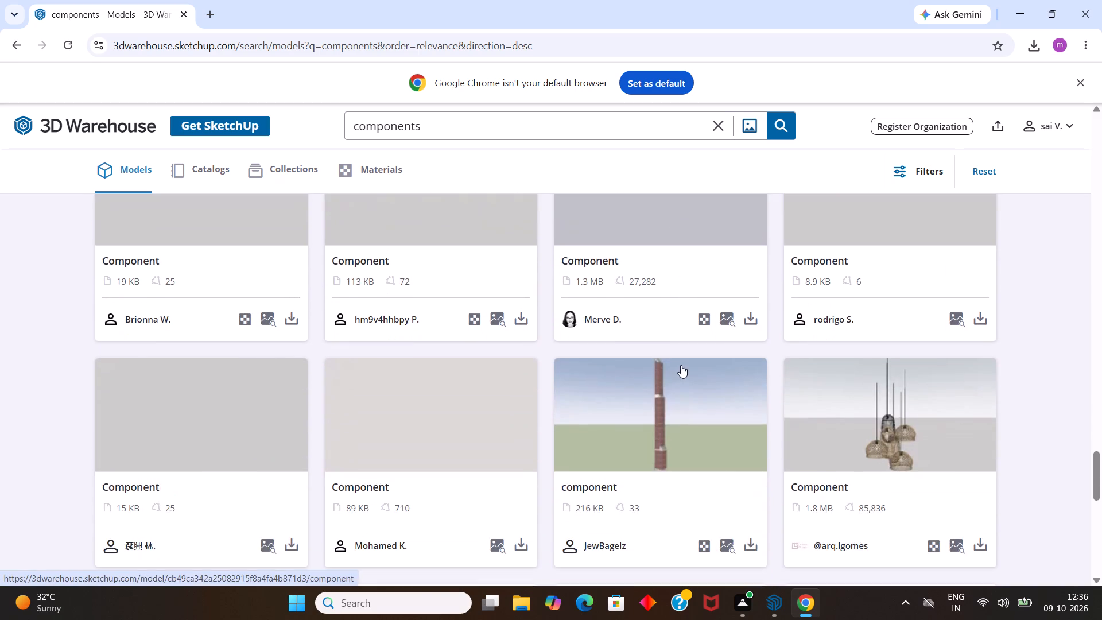
{"action": "scroll", "coordinate": [681, 365], "scroll_direction": "down", "scroll_amount": 1}
{"action": "scroll", "coordinate": [681, 363], "scroll_direction": "up", "scroll_amount": 4}
{"action": "scroll", "coordinate": [681, 362], "scroll_direction": "down", "scroll_amount": 8}
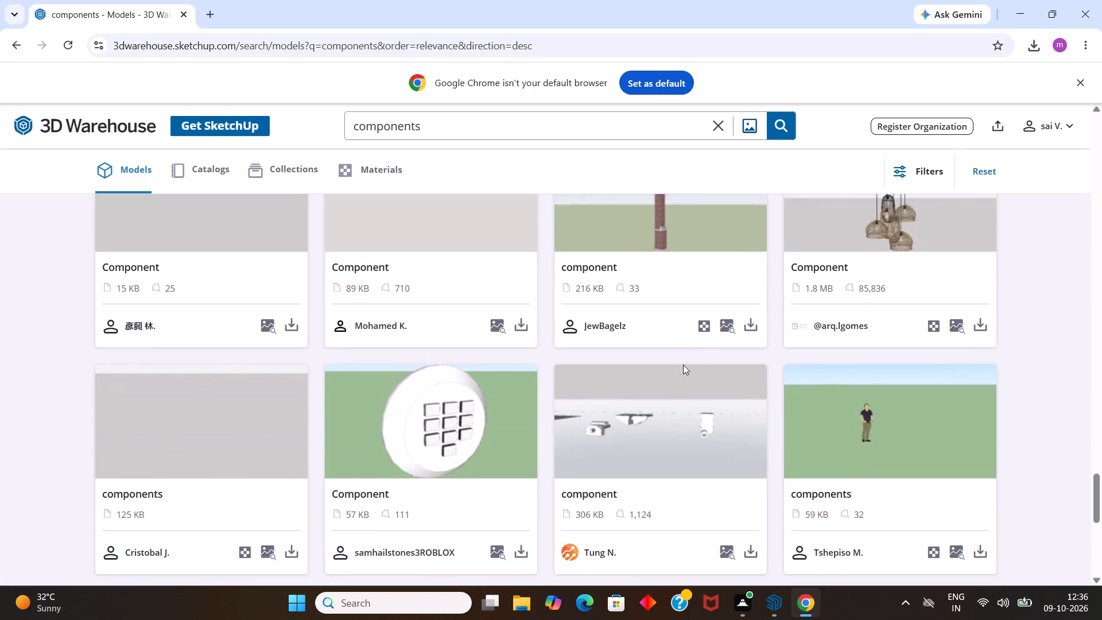
{"action": "scroll", "coordinate": [683, 365], "scroll_direction": "down", "scroll_amount": 2}
Replace the 3D Warehouse model search with "books".
{"action": "left_click", "coordinate": [727, 130]}
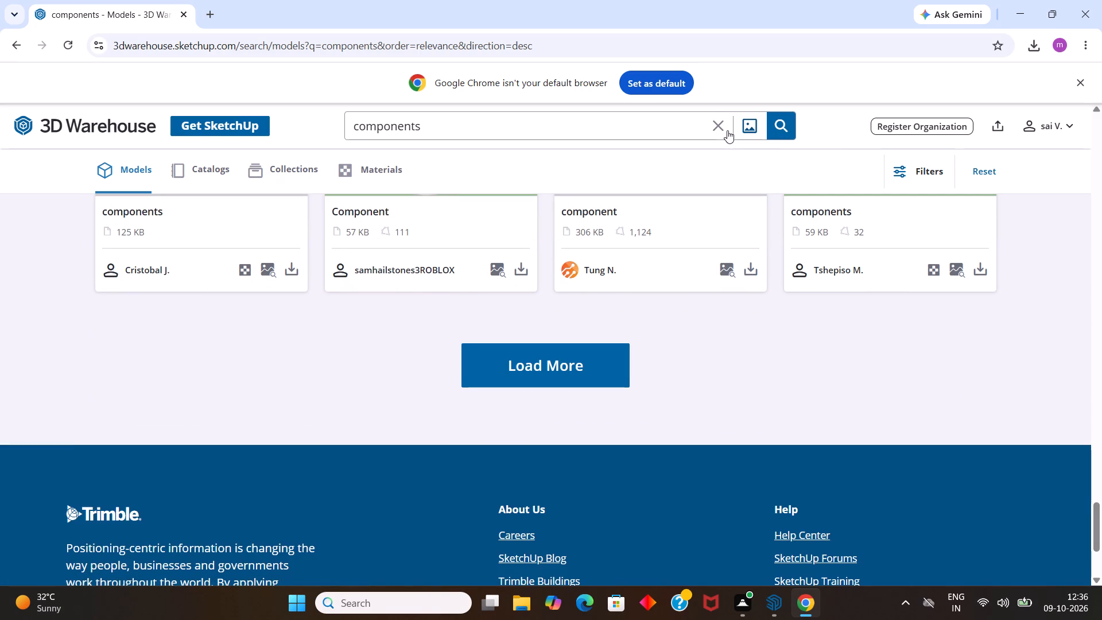
{"action": "key", "text": "b"}
{"action": "type", "text": "ook"}
{"action": "key", "text": "s"}
{"action": "key", "text": "Return"}
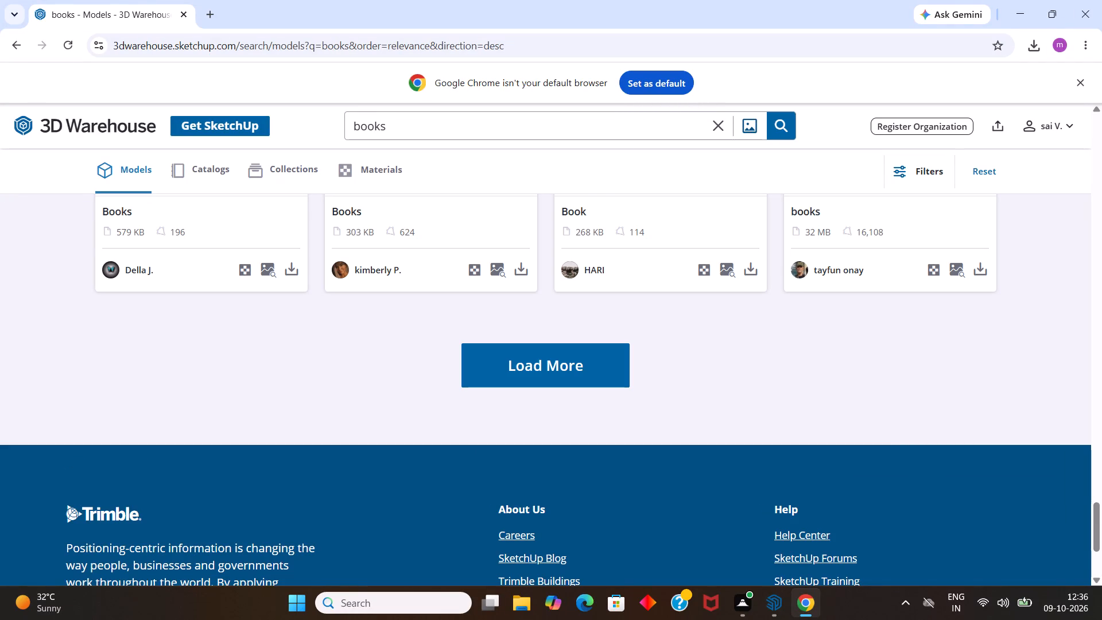
{"action": "key", "text": "Return"}
{"action": "left_click", "coordinate": [779, 126]}
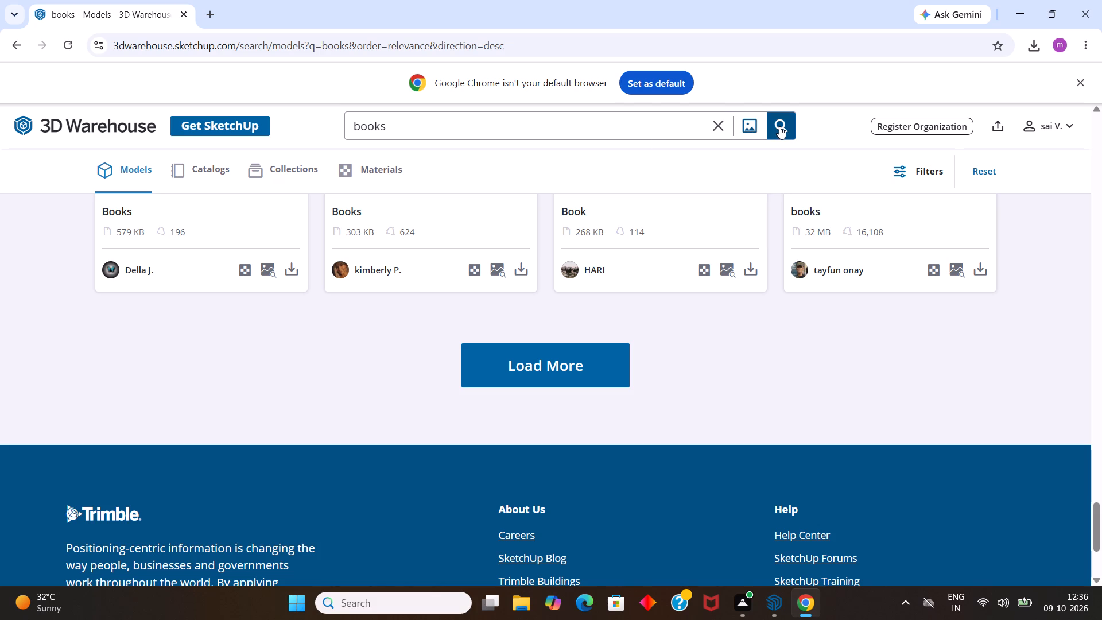
Find the 953 KB "book" model of upright books beside the 1,006 KB stack and download it as a SketchUp file.
{"action": "scroll", "coordinate": [759, 194], "scroll_direction": "up", "scroll_amount": 8}
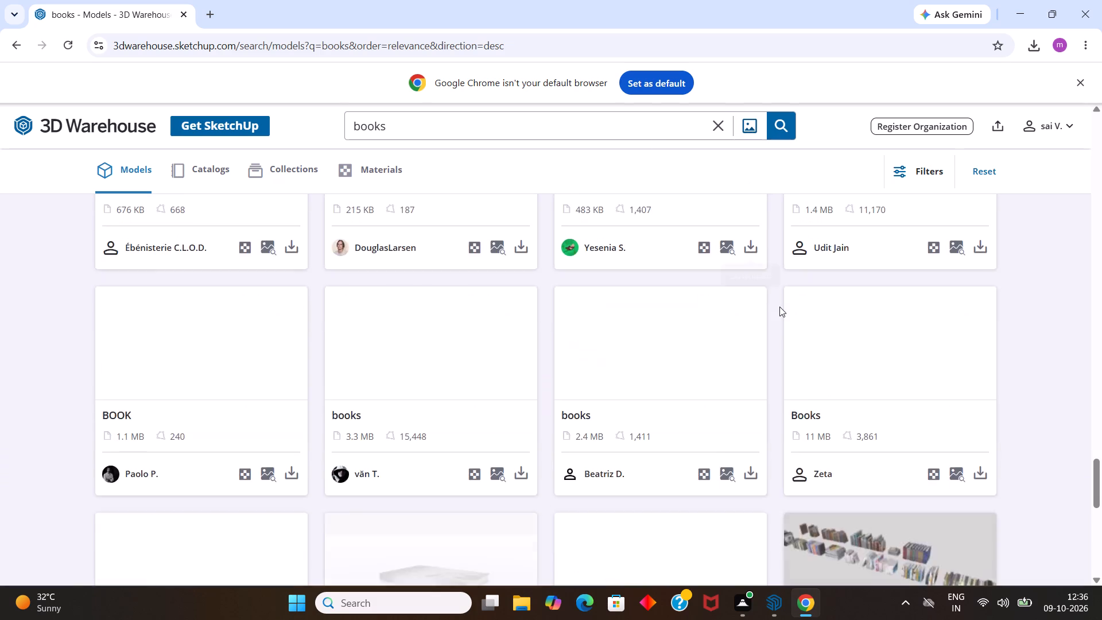
{"action": "scroll", "coordinate": [779, 307], "scroll_direction": "up", "scroll_amount": 19}
{"action": "scroll", "coordinate": [793, 317], "scroll_direction": "up", "scroll_amount": 3}
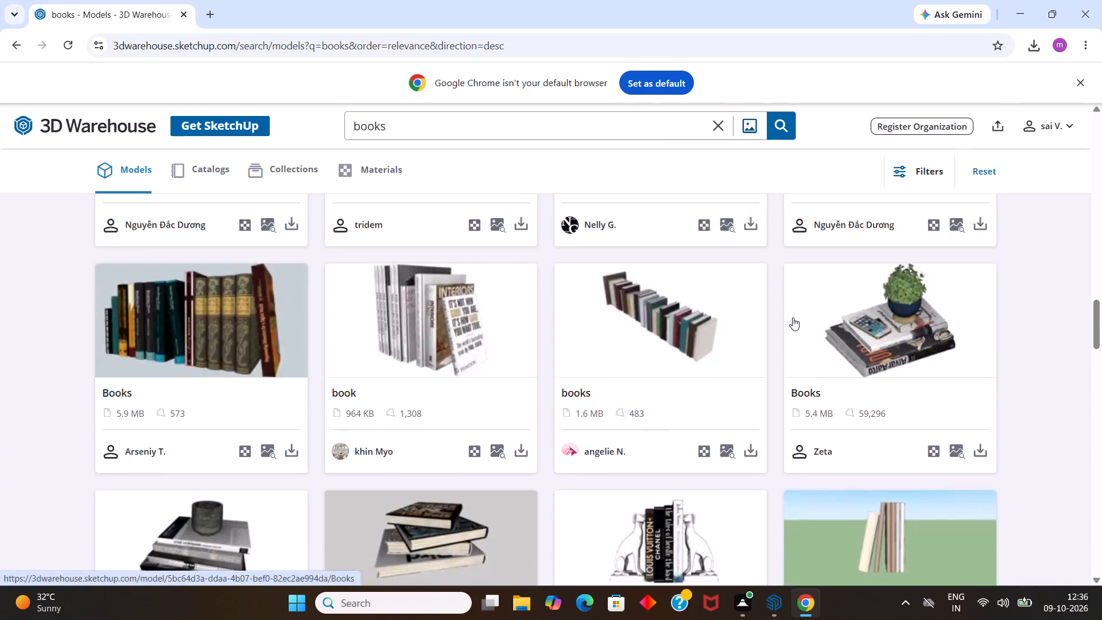
{"action": "scroll", "coordinate": [793, 317], "scroll_direction": "up", "scroll_amount": 2}
{"action": "scroll", "coordinate": [795, 319], "scroll_direction": "down", "scroll_amount": 16}
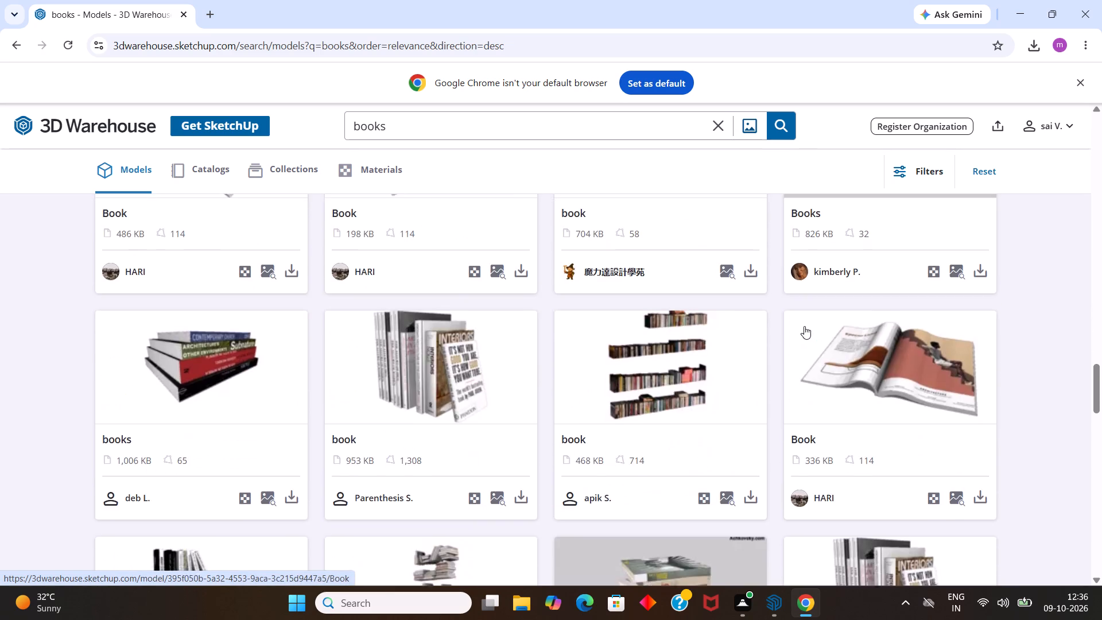
{"action": "scroll", "coordinate": [804, 326], "scroll_direction": "down", "scroll_amount": 2}
{"action": "scroll", "coordinate": [804, 327], "scroll_direction": "up", "scroll_amount": 4}
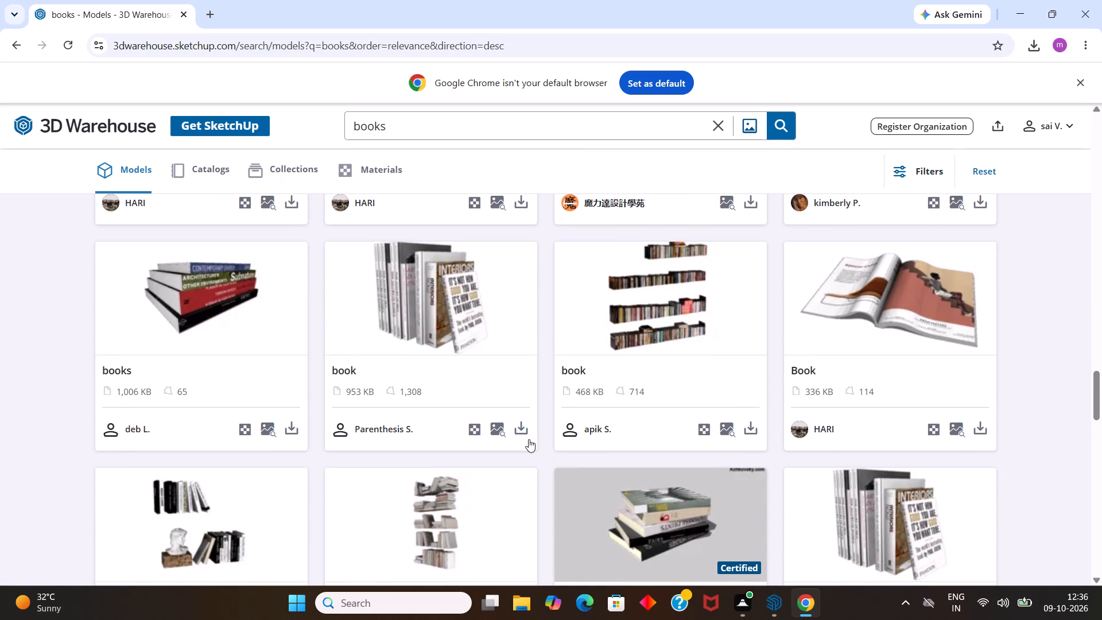
{"action": "left_click", "coordinate": [518, 430]}
{"action": "left_click", "coordinate": [566, 464]}
Download the certified 1.1 MB "Book" stack model as a SketchUp file.
{"action": "scroll", "coordinate": [541, 431], "scroll_direction": "down", "scroll_amount": 3}
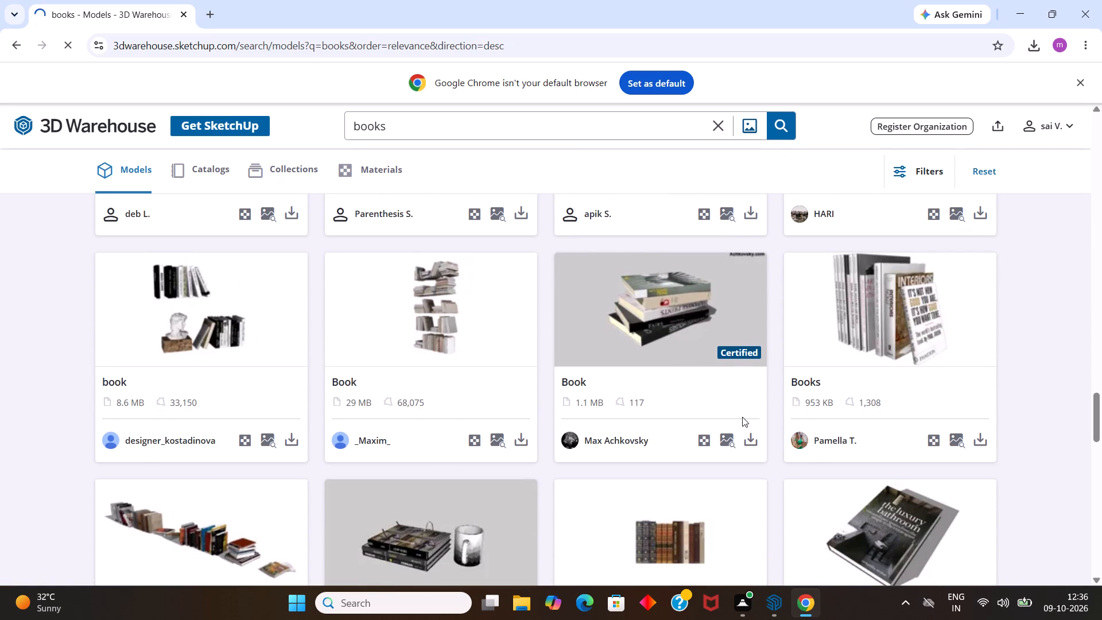
{"action": "left_click_drag", "start_coordinate": [751, 443], "coordinate": [756, 443]}
{"action": "left_click", "coordinate": [781, 477]}
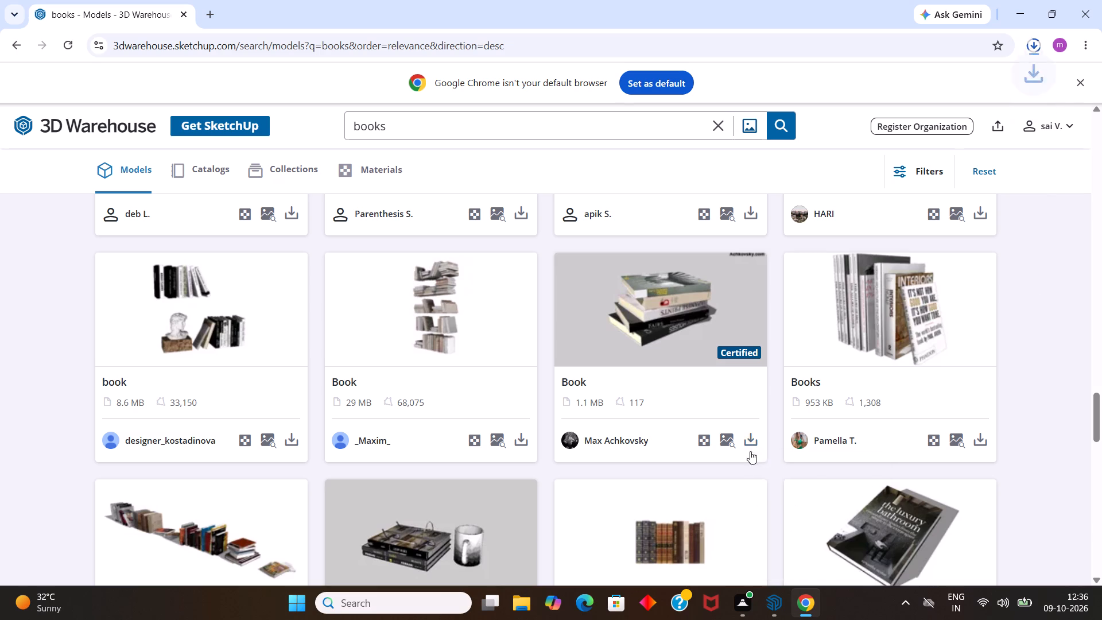
Download the 1.4 MB "Books" model with two vases on a book stack as a SketchUp file, dismissing the subscription offer.
{"action": "scroll", "coordinate": [537, 412], "scroll_direction": "down", "scroll_amount": 3}
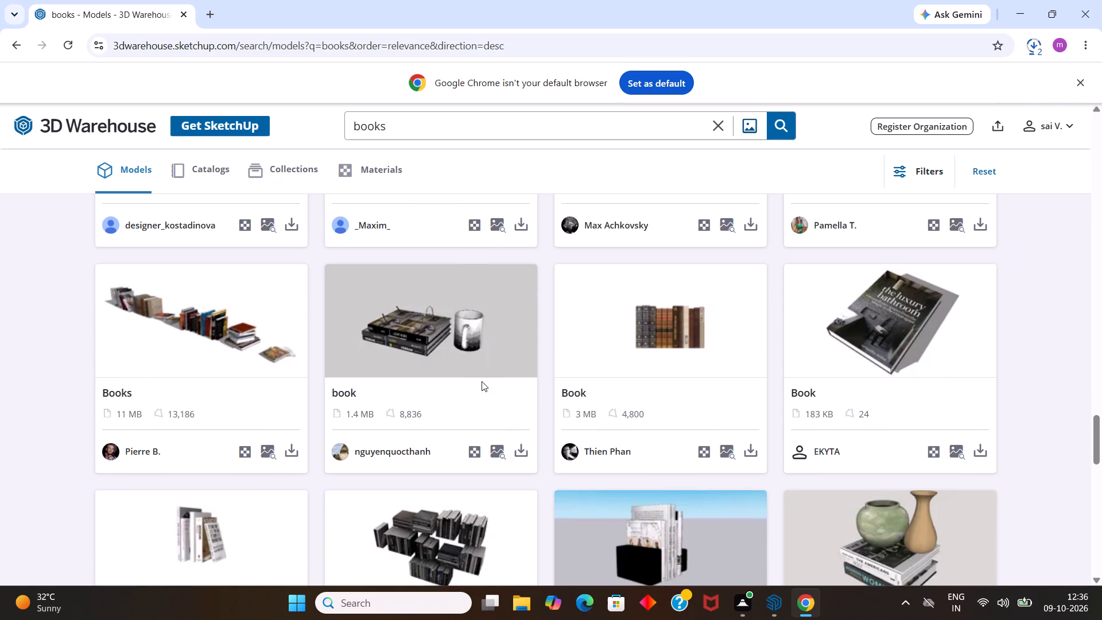
{"action": "scroll", "coordinate": [484, 378], "scroll_direction": "down", "scroll_amount": 3}
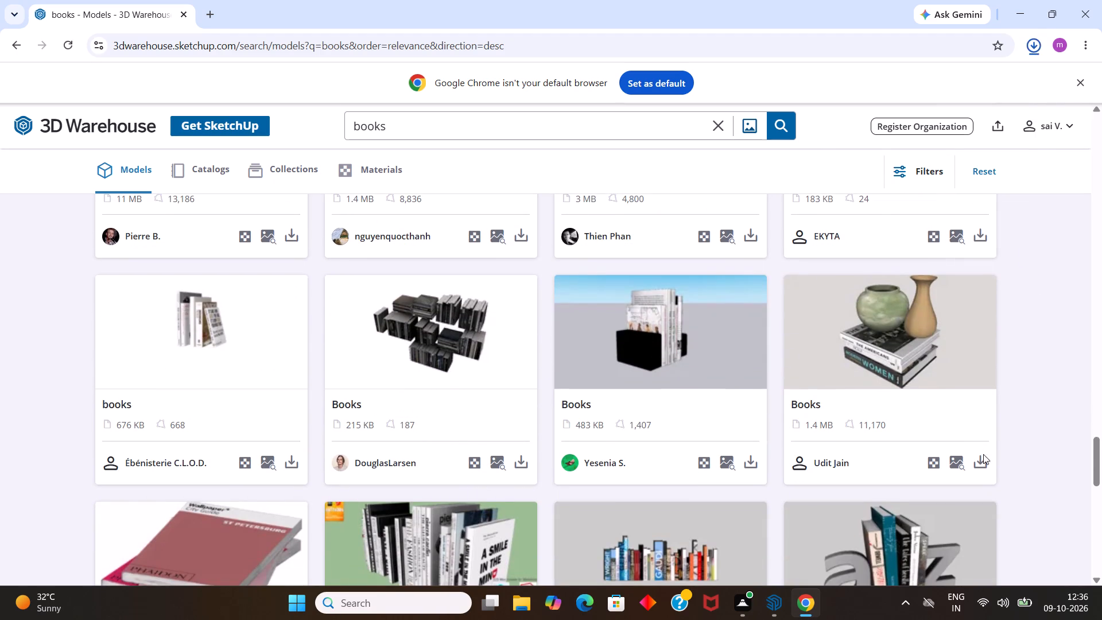
{"action": "left_click", "coordinate": [988, 464]}
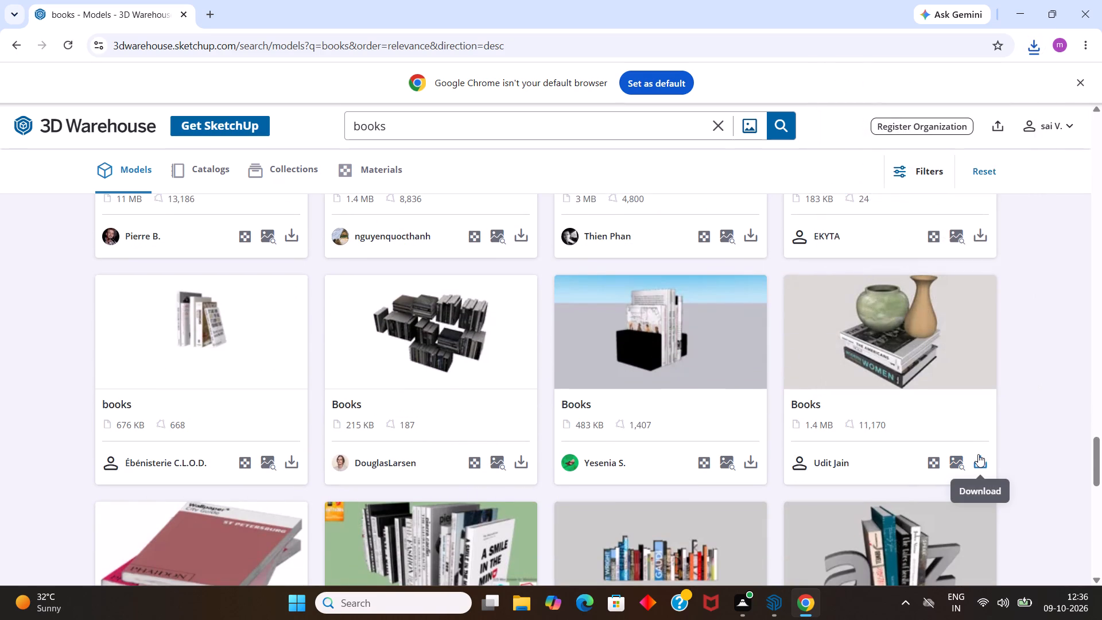
{"action": "left_click", "coordinate": [980, 459]}
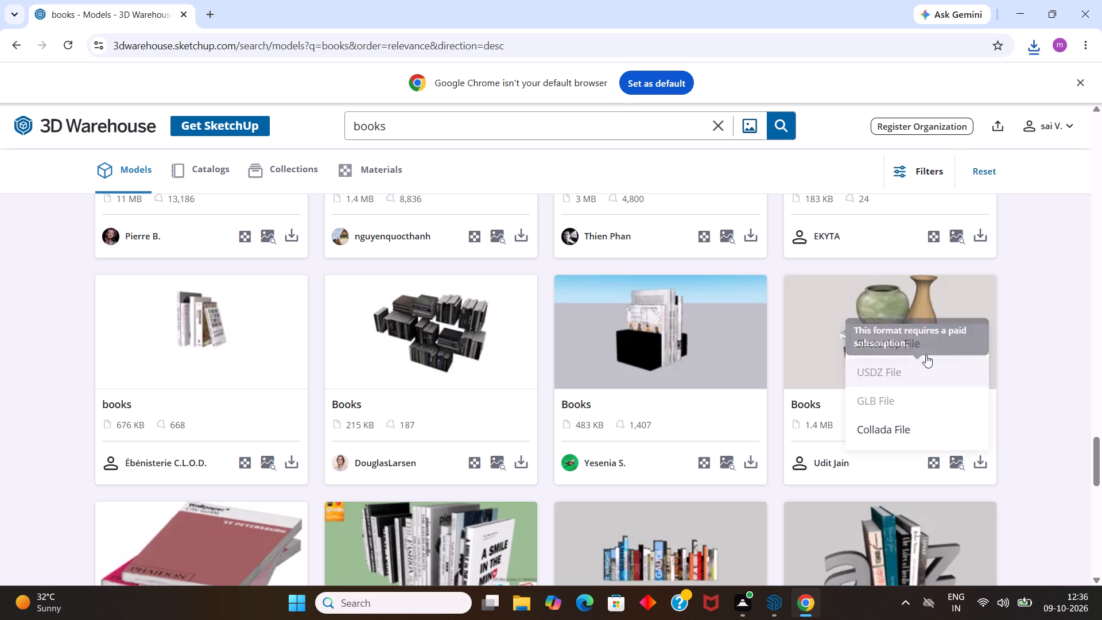
{"action": "left_click_drag", "start_coordinate": [922, 345], "coordinate": [930, 343]}
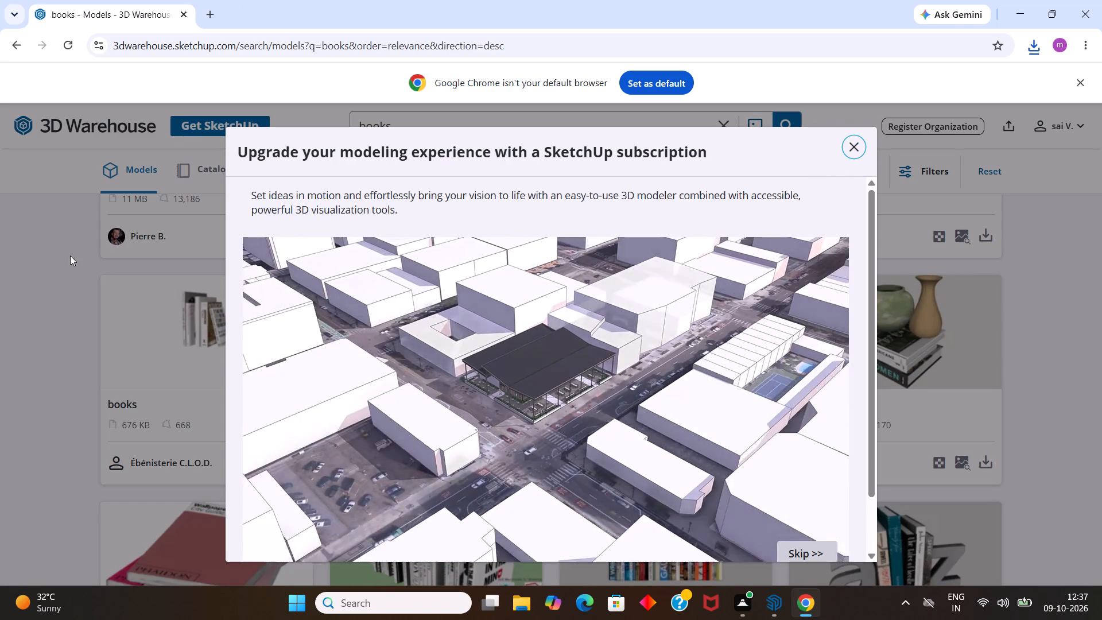
{"action": "left_click", "coordinate": [819, 551]}
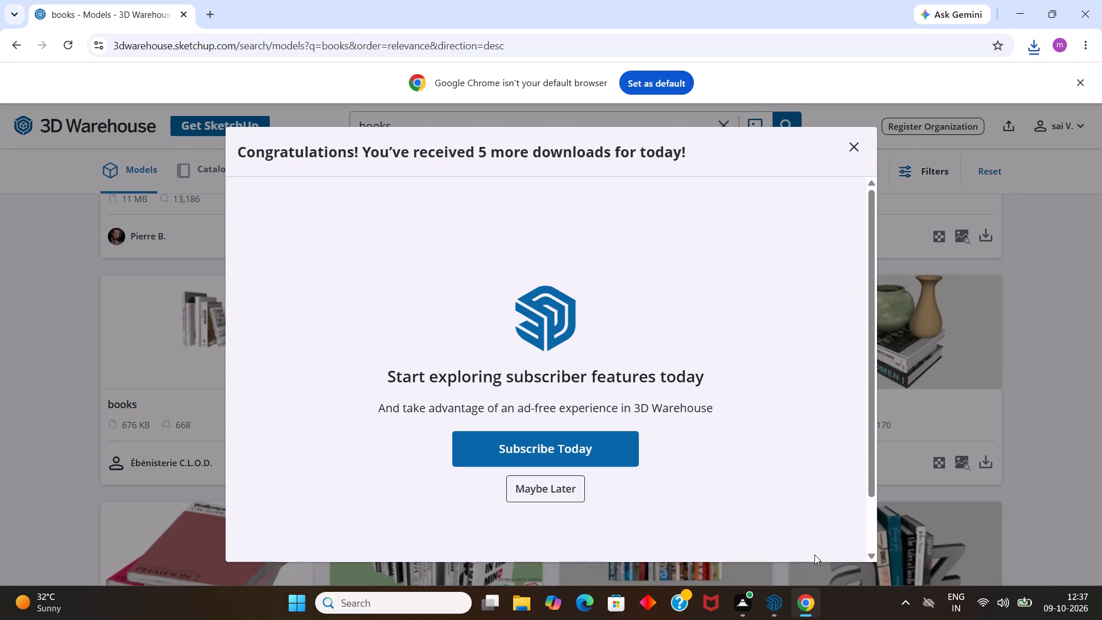
{"action": "left_click", "coordinate": [538, 485]}
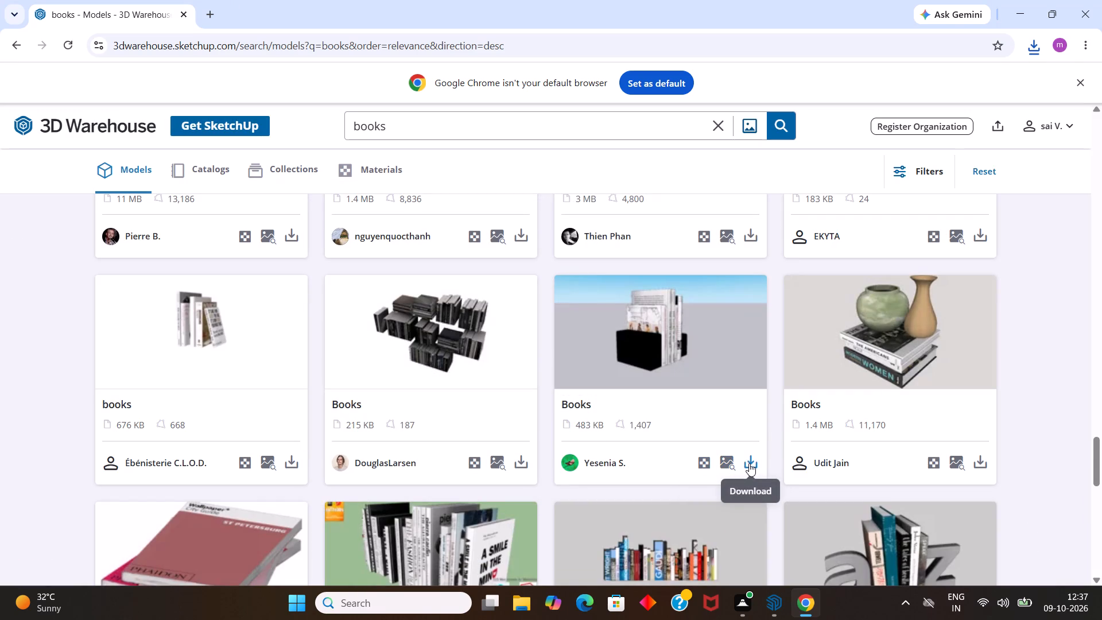
Download the 483 KB "Books" model with upright books in a black holder as a SketchUp file.
{"action": "scroll", "coordinate": [739, 471], "scroll_direction": "down", "scroll_amount": 2}
{"action": "left_click", "coordinate": [752, 315]}
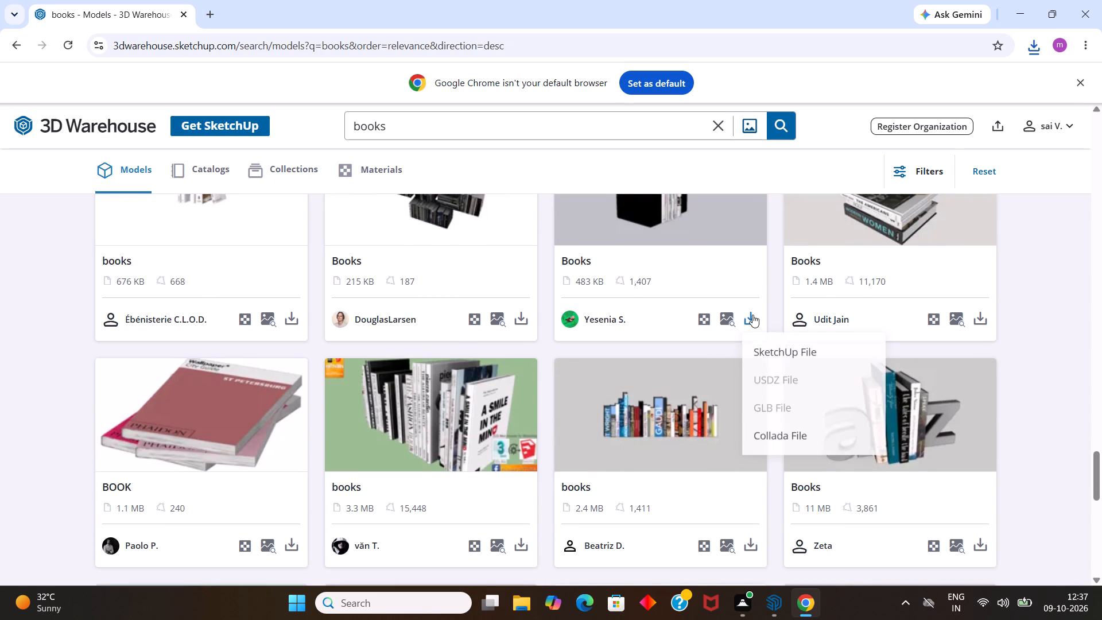
{"action": "left_click", "coordinate": [758, 350]}
{"action": "scroll", "coordinate": [747, 379], "scroll_direction": "down", "scroll_amount": 2}
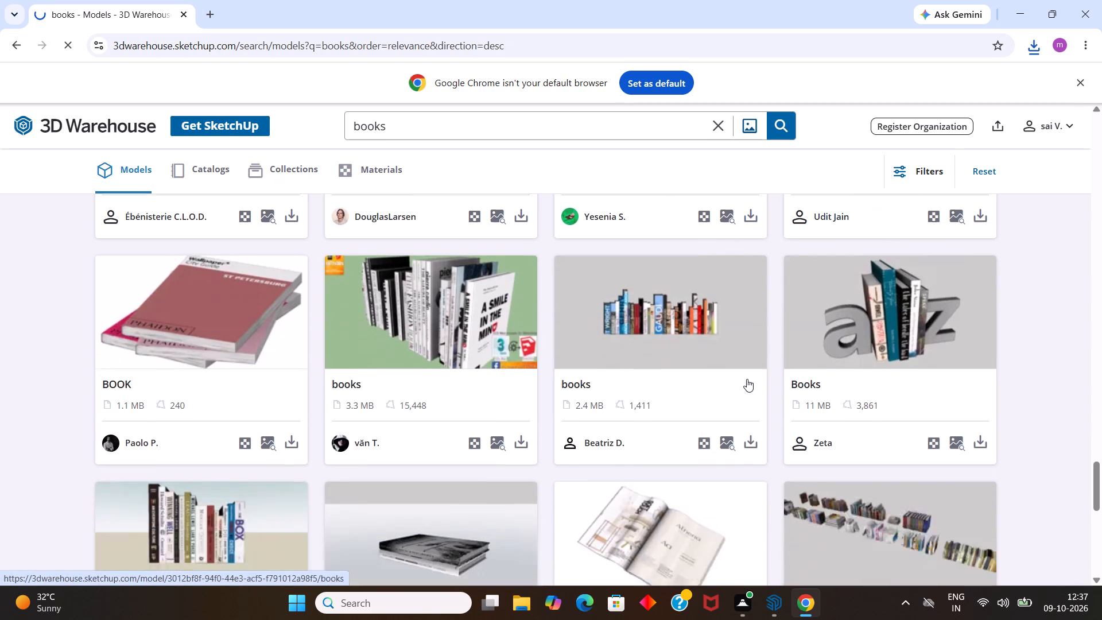
Download the 268 KB "Book" model of an open book as a SketchUp file.
{"action": "scroll", "coordinate": [257, 468], "scroll_direction": "up", "scroll_amount": 4}
{"action": "scroll", "coordinate": [267, 459], "scroll_direction": "down", "scroll_amount": 5}
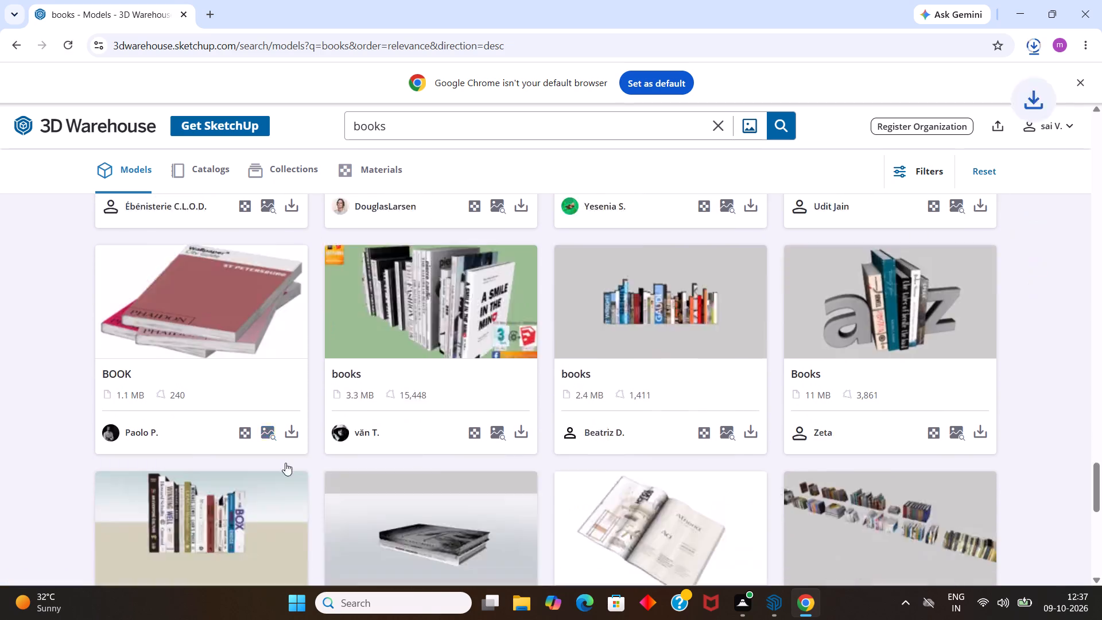
{"action": "scroll", "coordinate": [375, 472], "scroll_direction": "down", "scroll_amount": 1}
{"action": "left_click", "coordinate": [752, 476]}
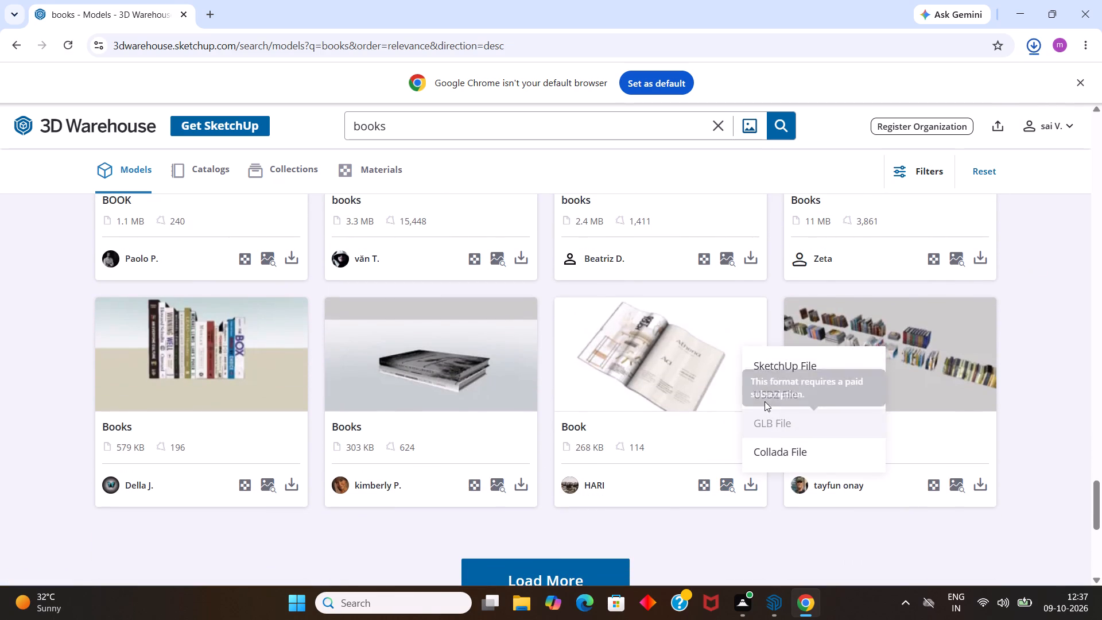
{"action": "left_click", "coordinate": [767, 373]}
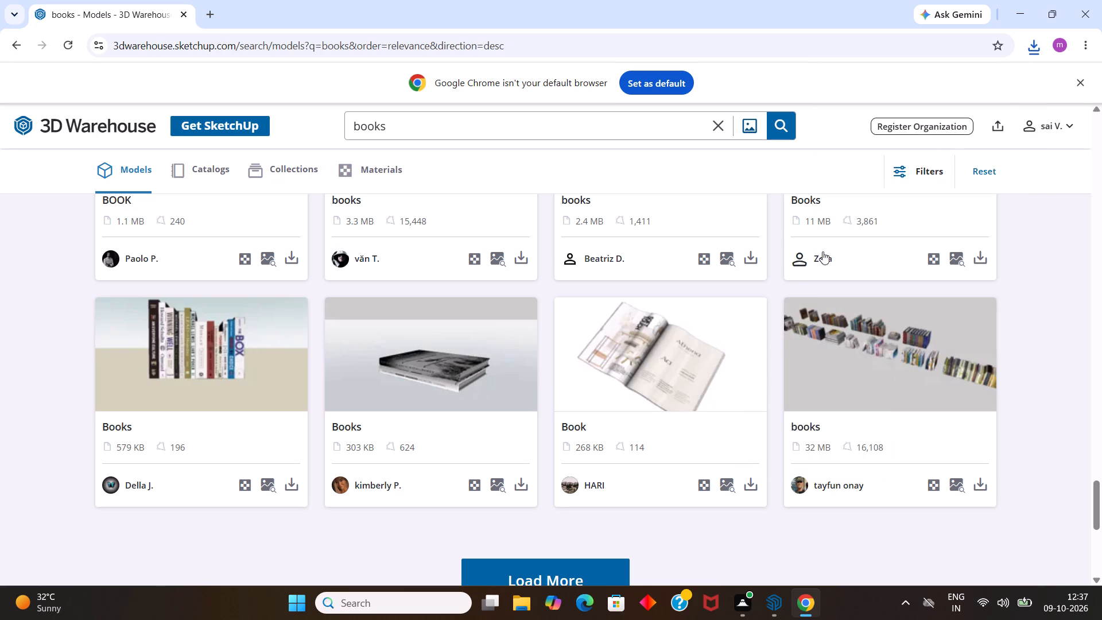
Switch to SketchUp, import Group_18 from Downloads, and place the upright books on the bookcase shelf below the book stack.
{"action": "left_click", "coordinate": [776, 604]}
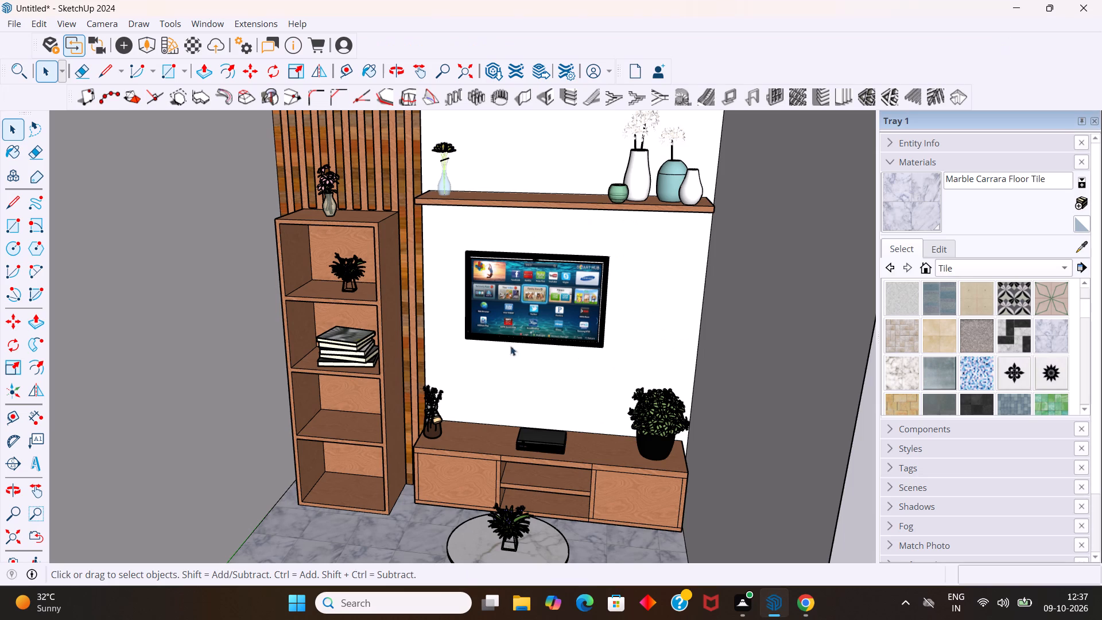
{"action": "left_click", "coordinate": [13, 24]}
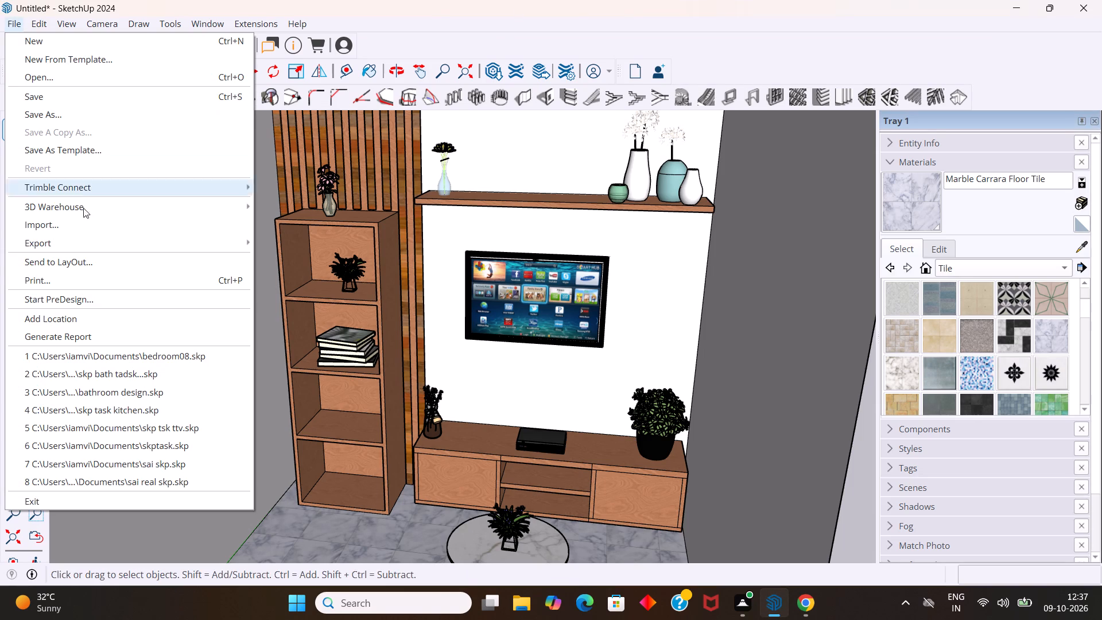
{"action": "left_click", "coordinate": [61, 222]}
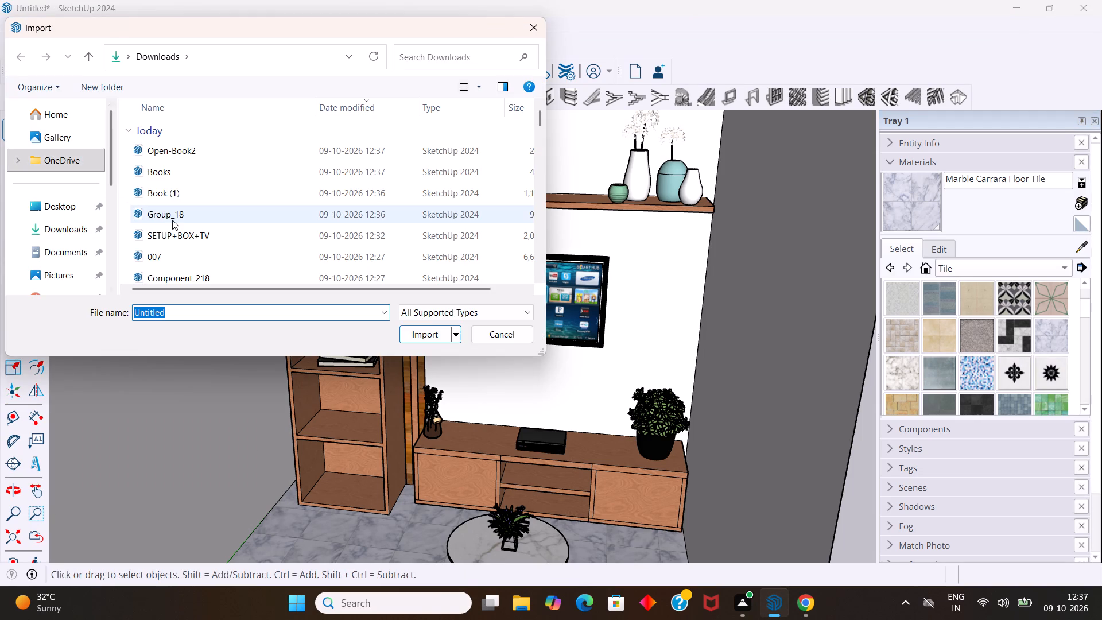
{"action": "left_click", "coordinate": [172, 219]}
{"action": "left_click", "coordinate": [449, 336]}
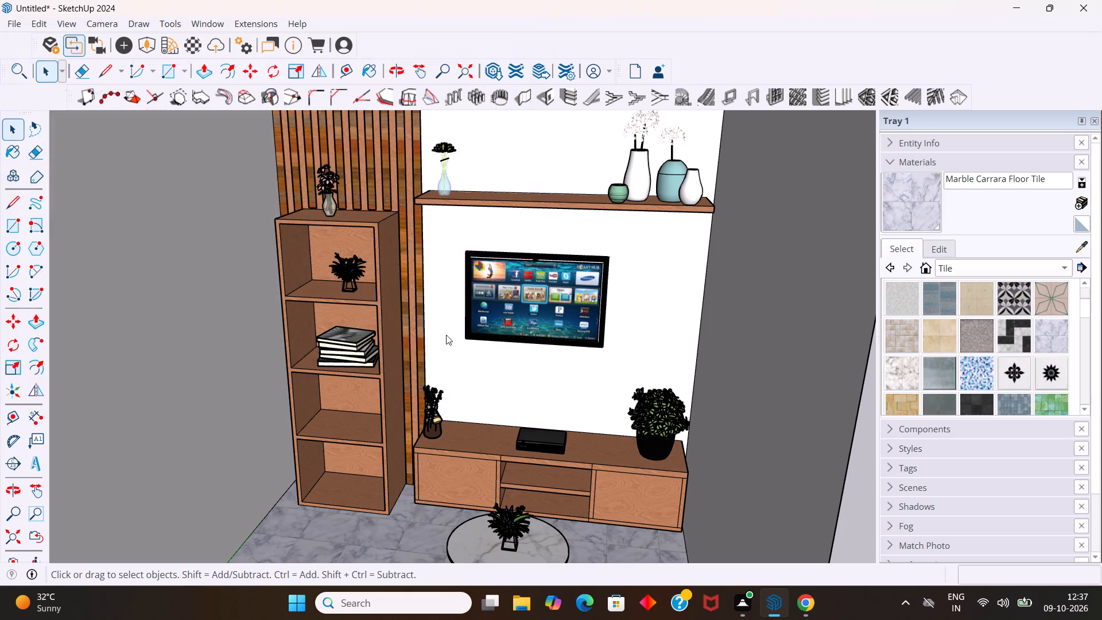
{"action": "scroll", "coordinate": [370, 414], "scroll_direction": "down", "scroll_amount": 3}
{"action": "scroll", "coordinate": [344, 431], "scroll_direction": "up", "scroll_amount": 1}
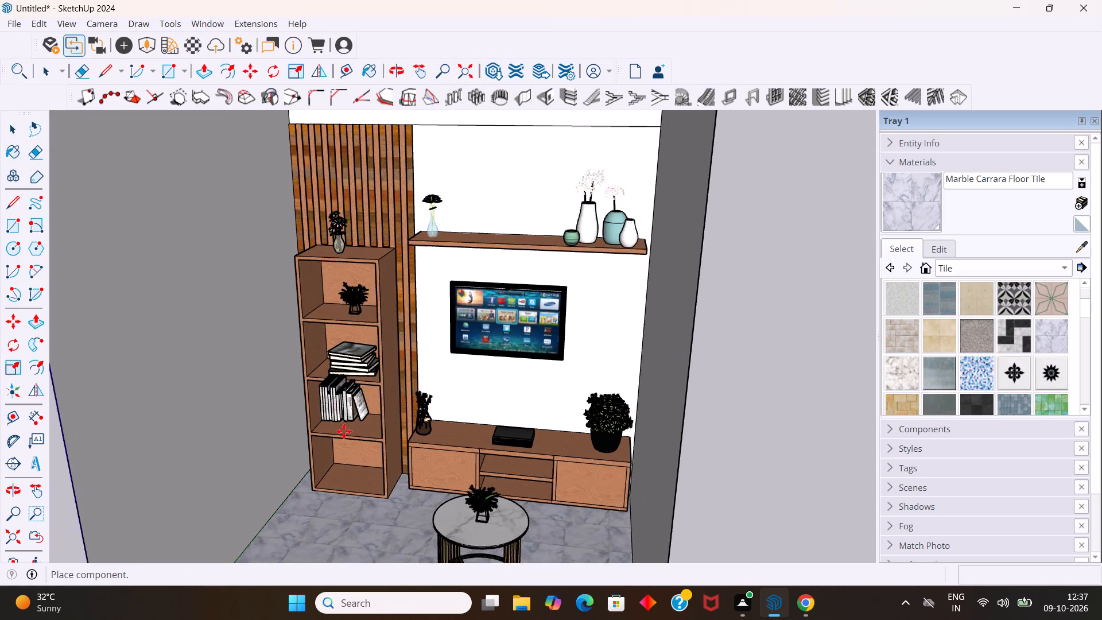
{"action": "scroll", "coordinate": [344, 431], "scroll_direction": "up", "scroll_amount": 6}
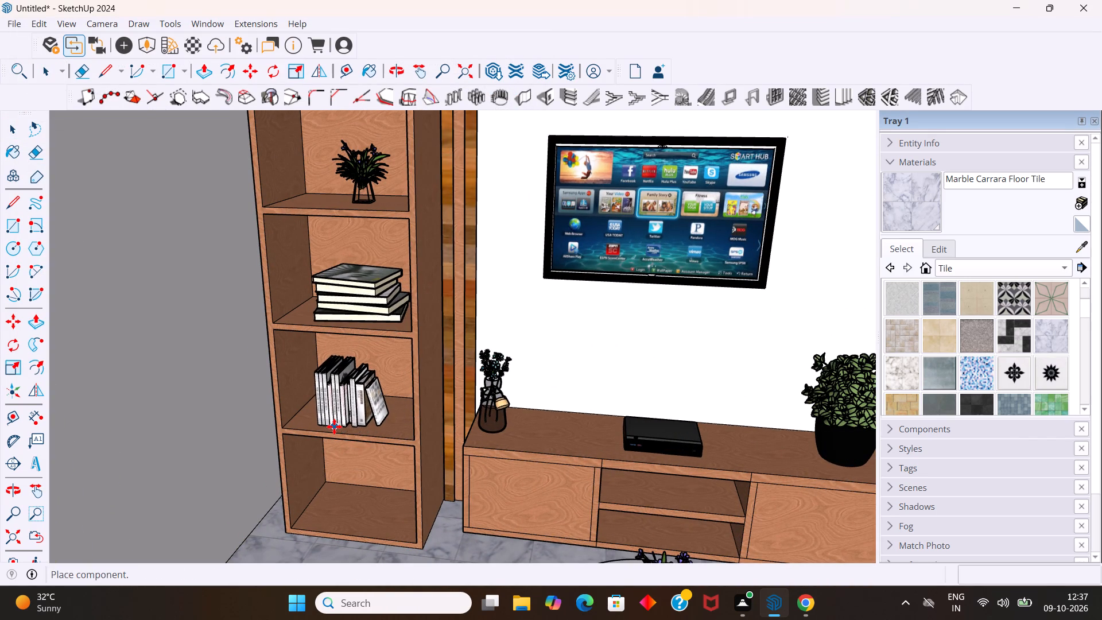
{"action": "left_click", "coordinate": [334, 427]}
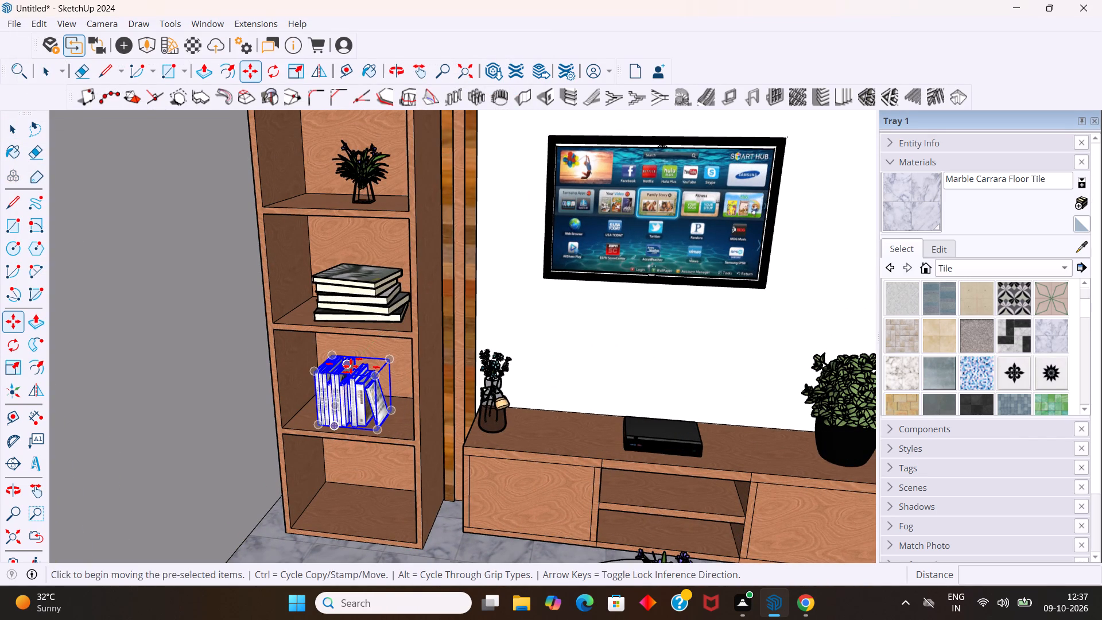
{"action": "key", "text": "Escape"}
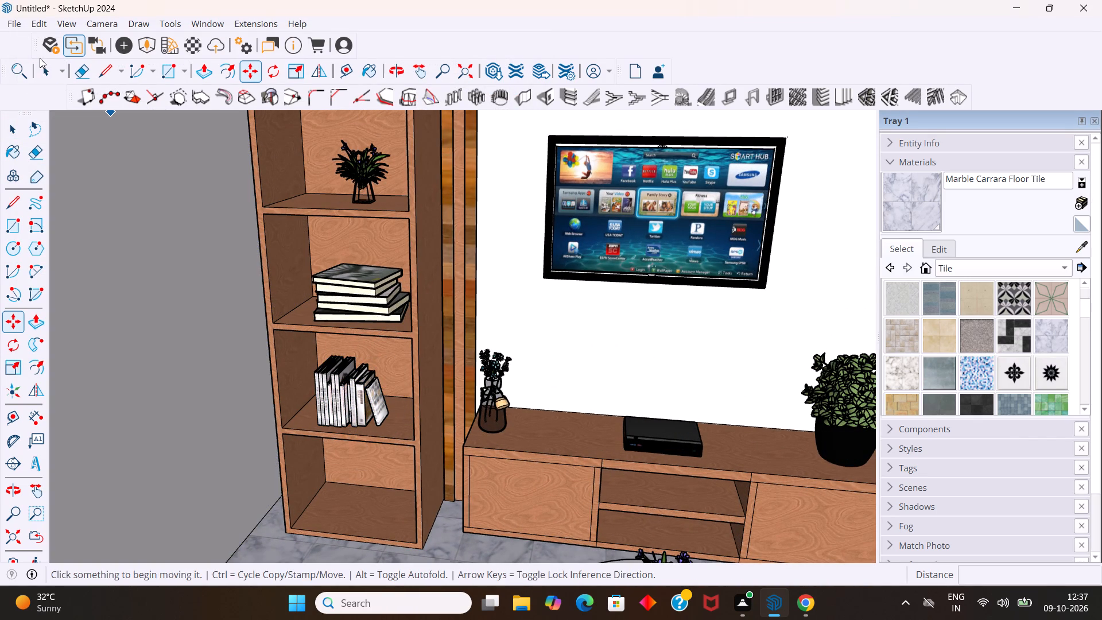
Import Book (1) from Downloads and place the book stack on the floor in front of the TV unit, beside the round table.
{"action": "left_click", "coordinate": [21, 27]}
{"action": "left_click", "coordinate": [98, 228]}
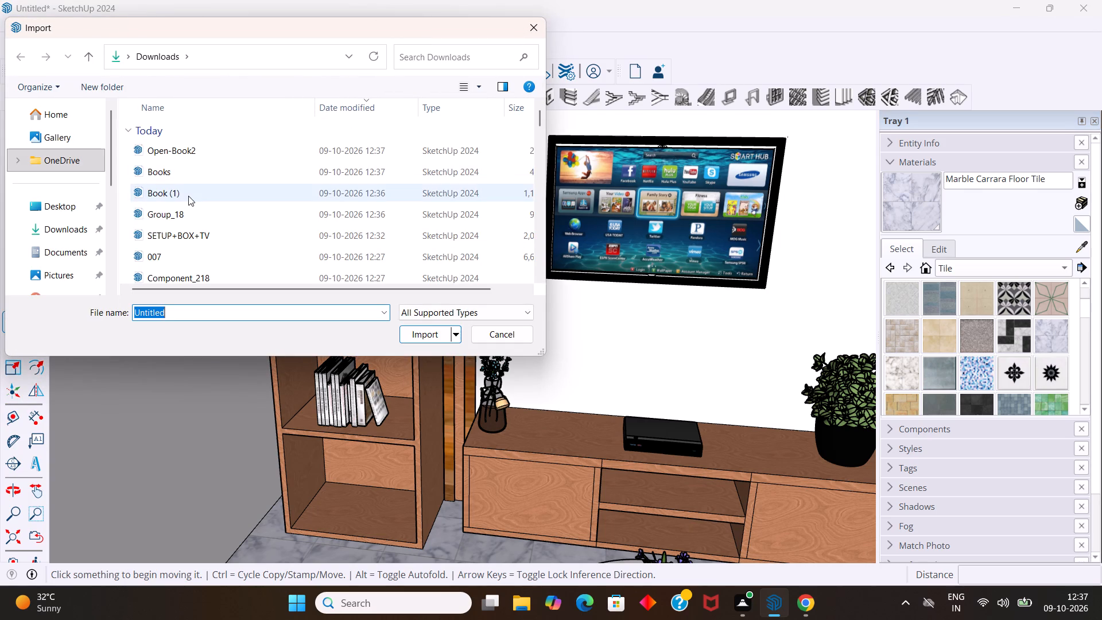
{"action": "left_click", "coordinate": [185, 195]}
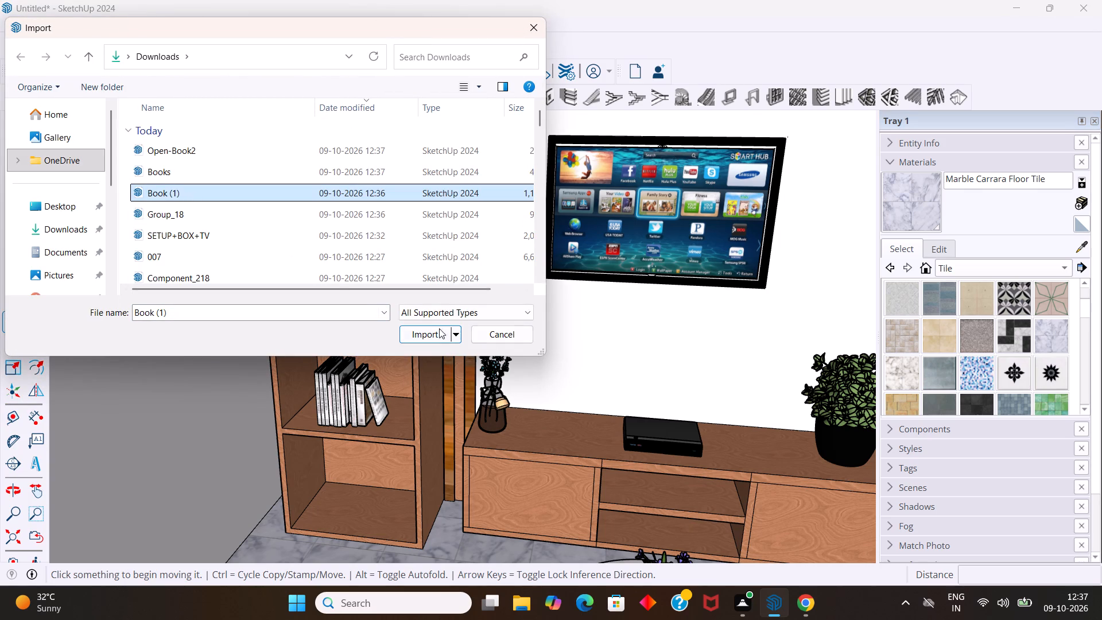
{"action": "left_click", "coordinate": [437, 328]}
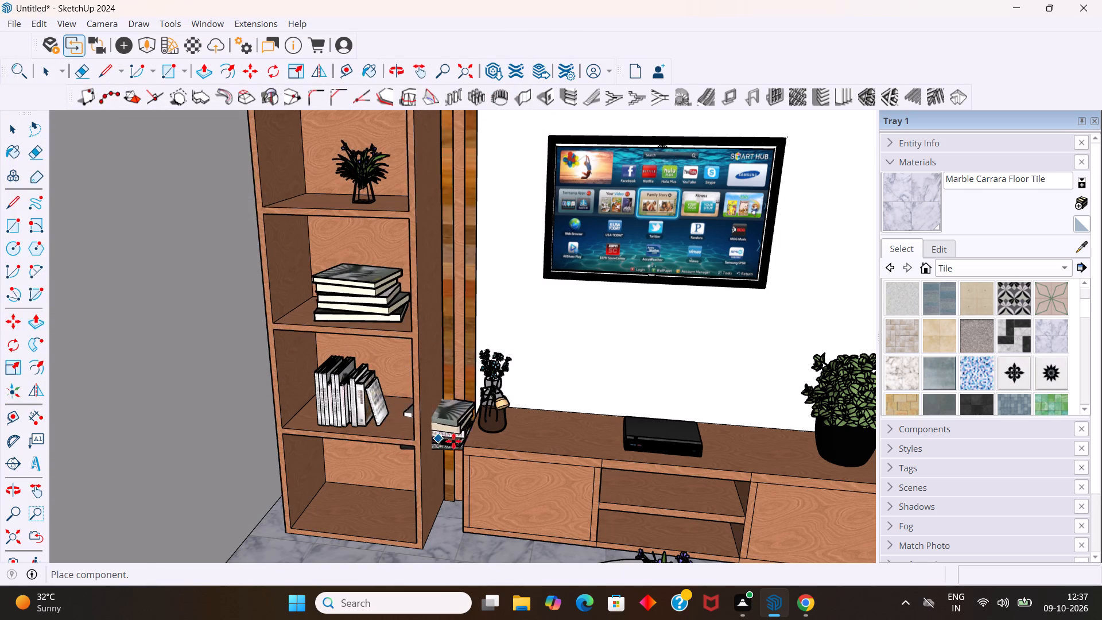
{"action": "scroll", "coordinate": [456, 442], "scroll_direction": "down", "scroll_amount": 6}
{"action": "scroll", "coordinate": [603, 528], "scroll_direction": "up", "scroll_amount": 15}
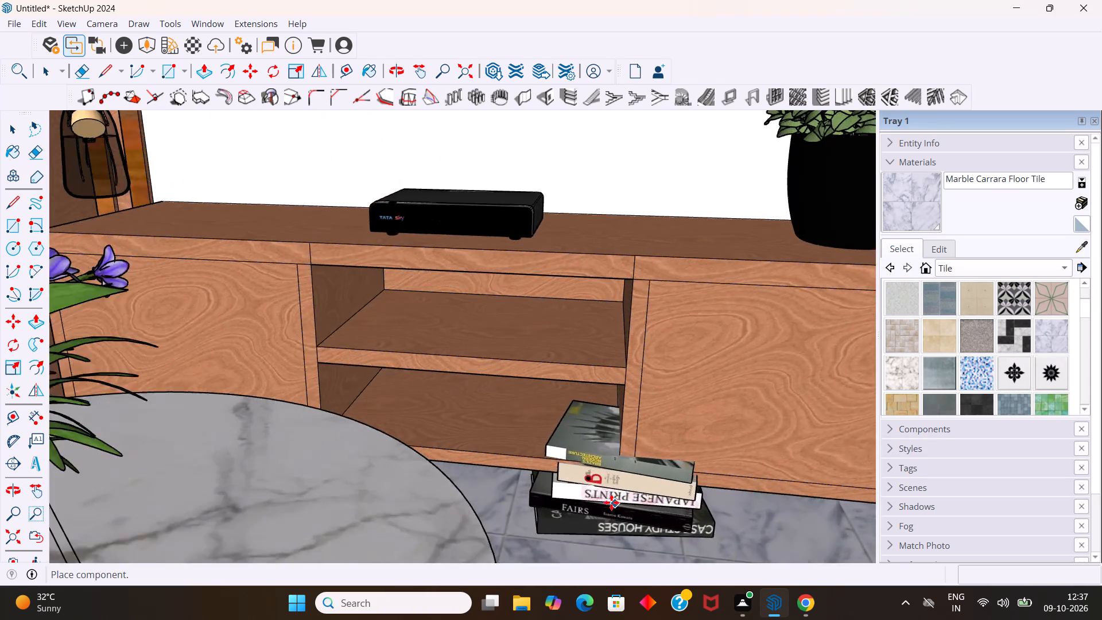
{"action": "scroll", "coordinate": [611, 502], "scroll_direction": "up", "scroll_amount": 3}
{"action": "scroll", "coordinate": [546, 492], "scroll_direction": "down", "scroll_amount": 3}
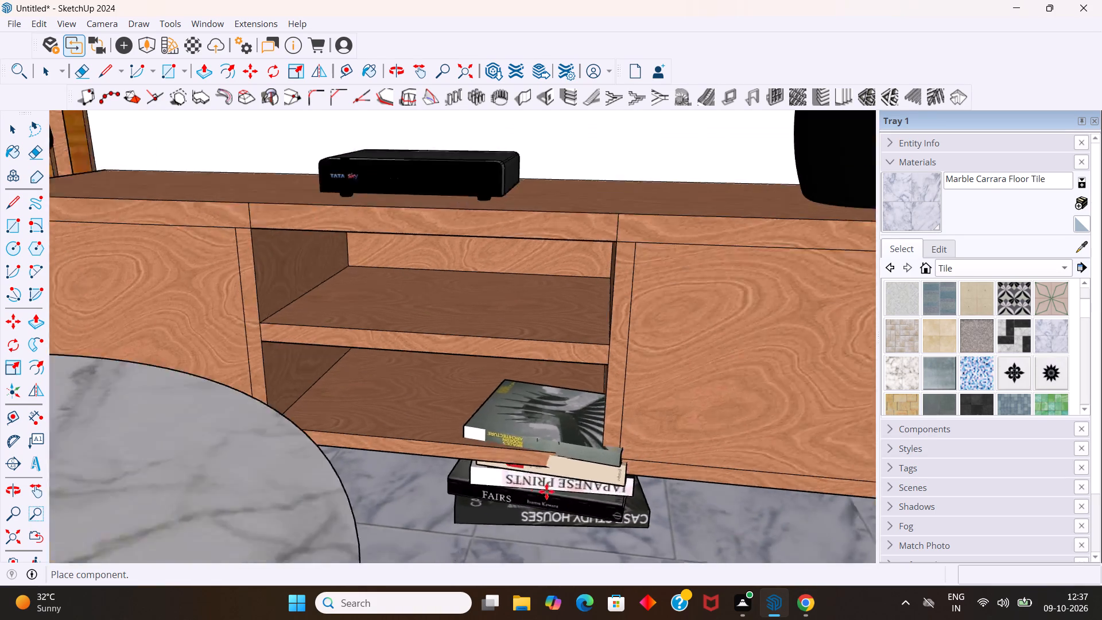
{"action": "scroll", "coordinate": [546, 491], "scroll_direction": "down", "scroll_amount": 8}
{"action": "left_click", "coordinate": [634, 532]}
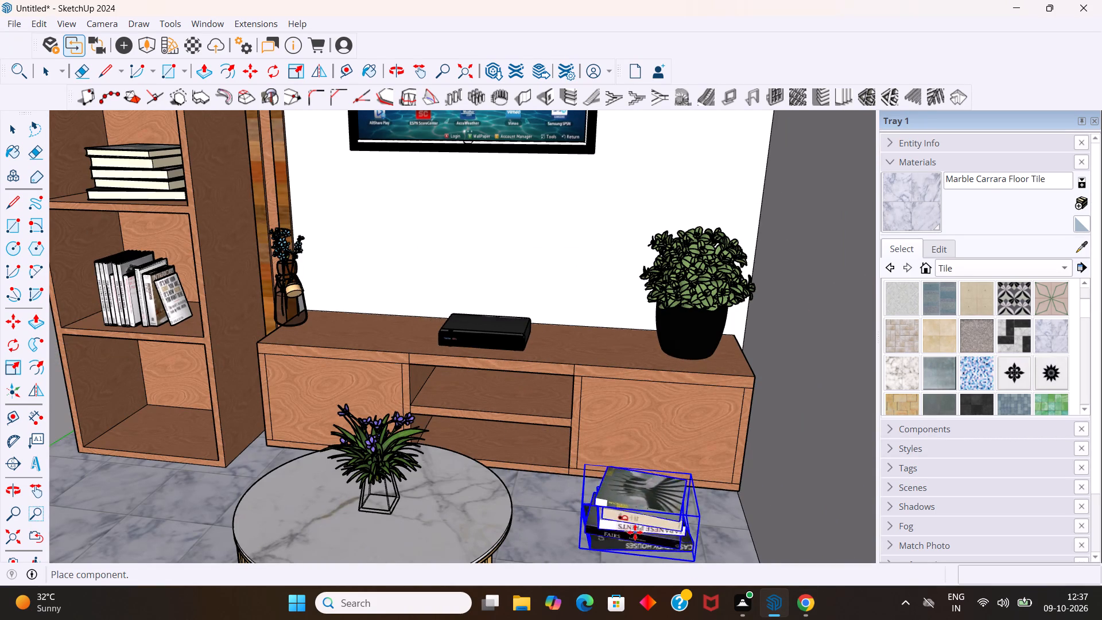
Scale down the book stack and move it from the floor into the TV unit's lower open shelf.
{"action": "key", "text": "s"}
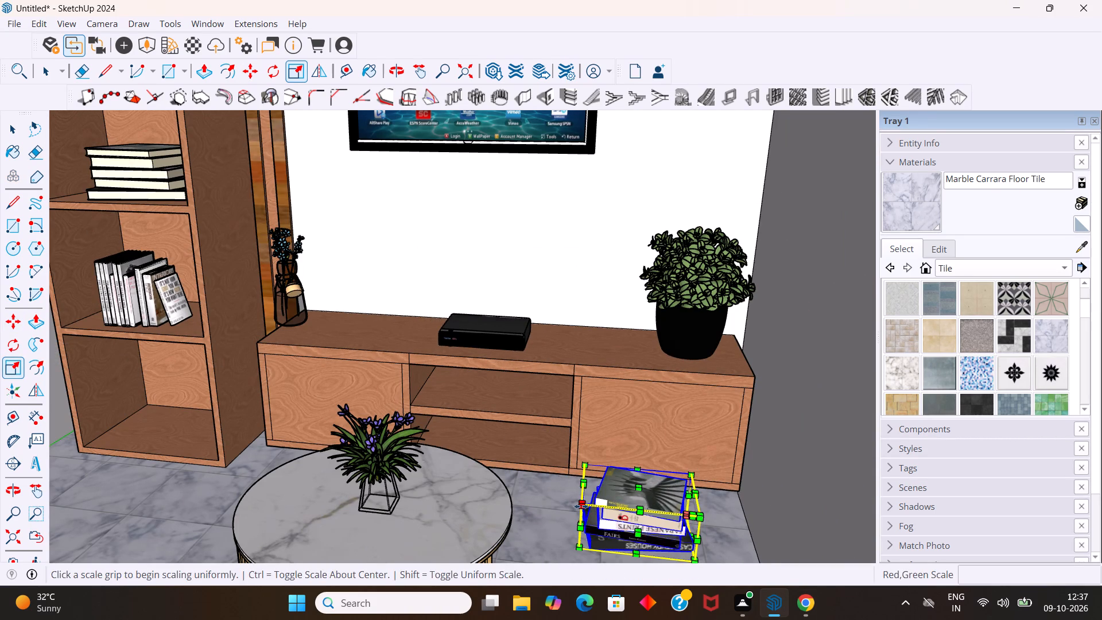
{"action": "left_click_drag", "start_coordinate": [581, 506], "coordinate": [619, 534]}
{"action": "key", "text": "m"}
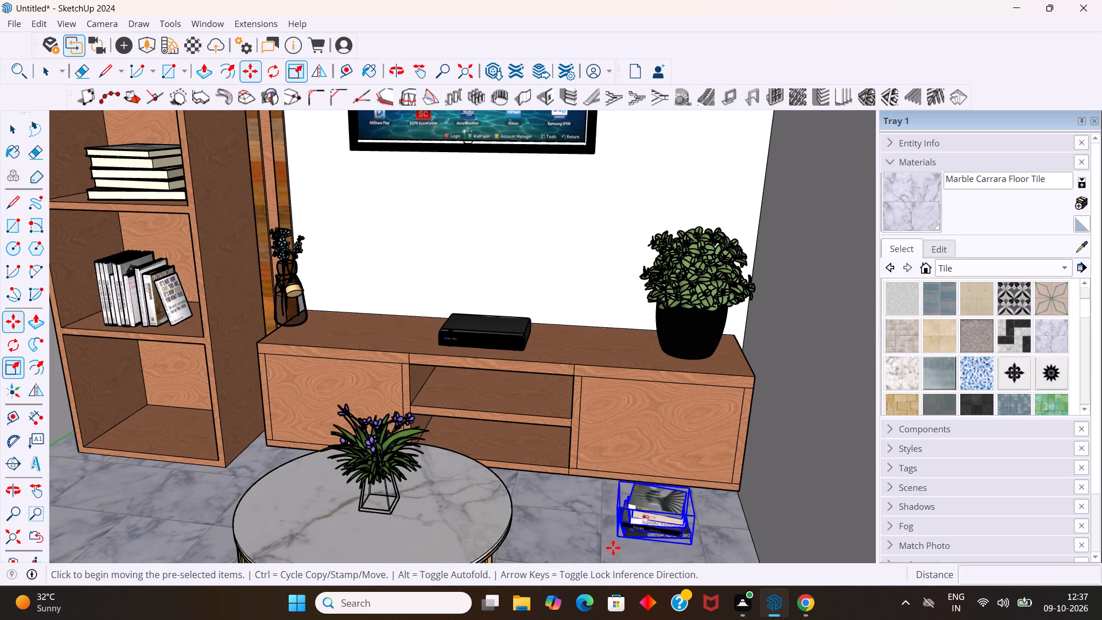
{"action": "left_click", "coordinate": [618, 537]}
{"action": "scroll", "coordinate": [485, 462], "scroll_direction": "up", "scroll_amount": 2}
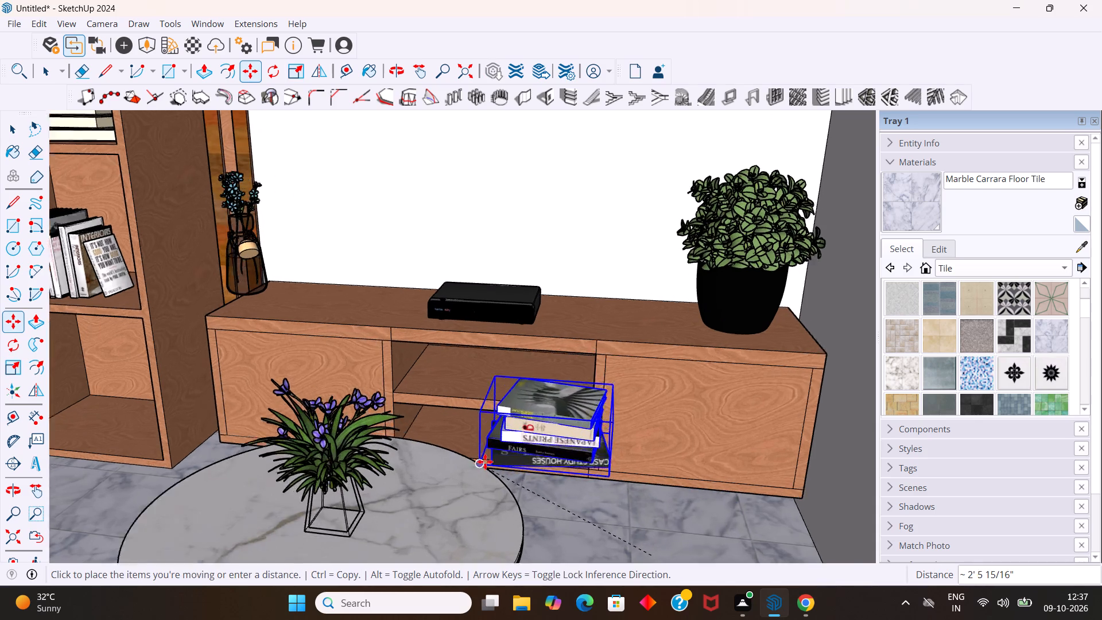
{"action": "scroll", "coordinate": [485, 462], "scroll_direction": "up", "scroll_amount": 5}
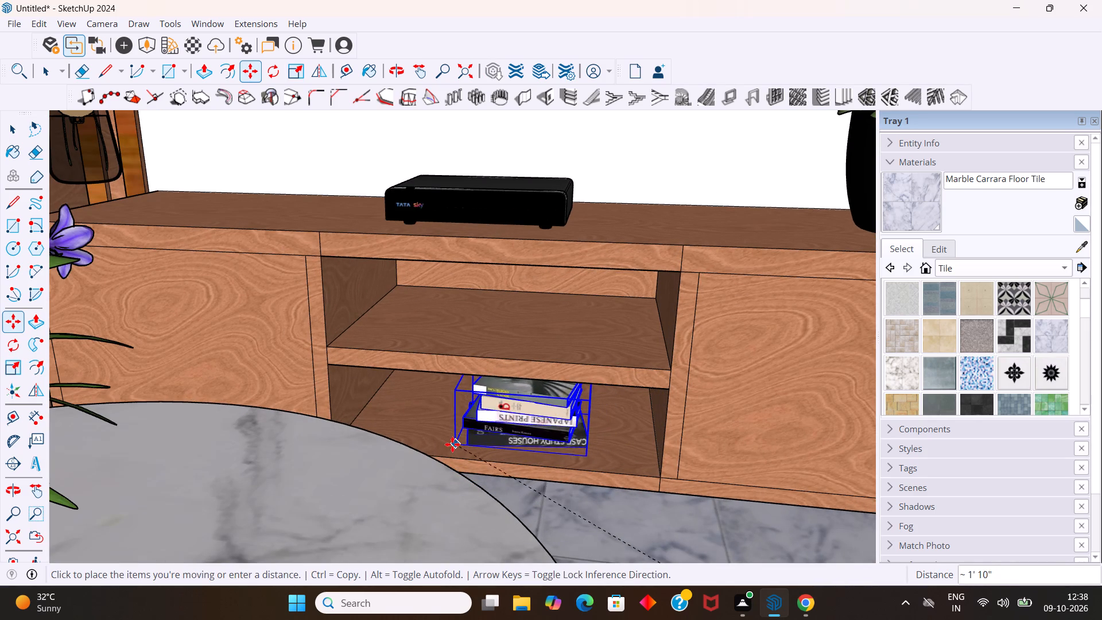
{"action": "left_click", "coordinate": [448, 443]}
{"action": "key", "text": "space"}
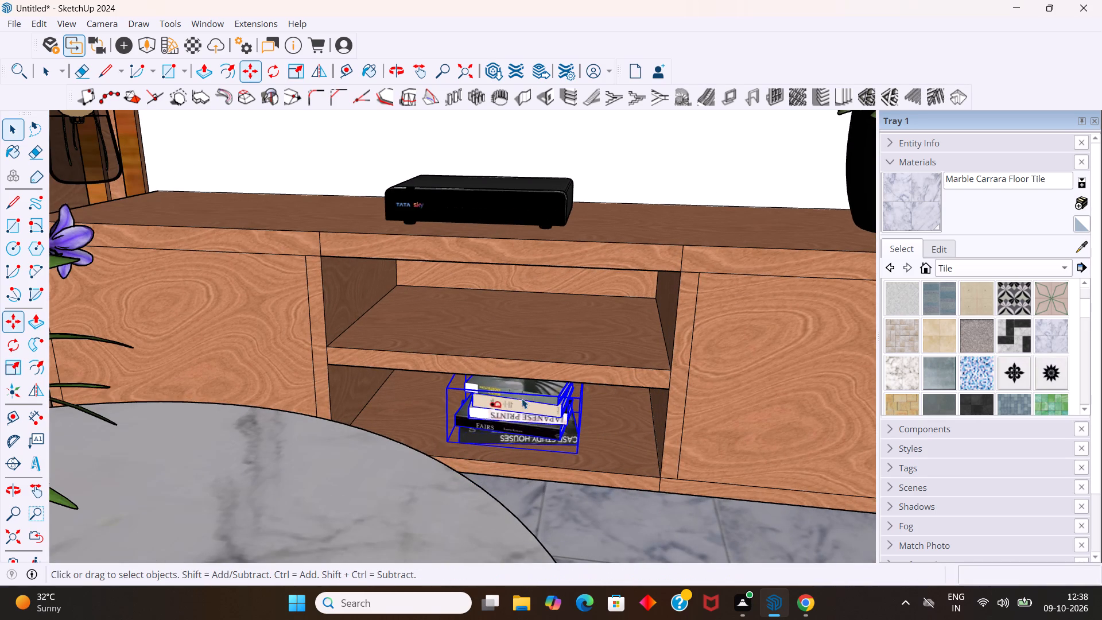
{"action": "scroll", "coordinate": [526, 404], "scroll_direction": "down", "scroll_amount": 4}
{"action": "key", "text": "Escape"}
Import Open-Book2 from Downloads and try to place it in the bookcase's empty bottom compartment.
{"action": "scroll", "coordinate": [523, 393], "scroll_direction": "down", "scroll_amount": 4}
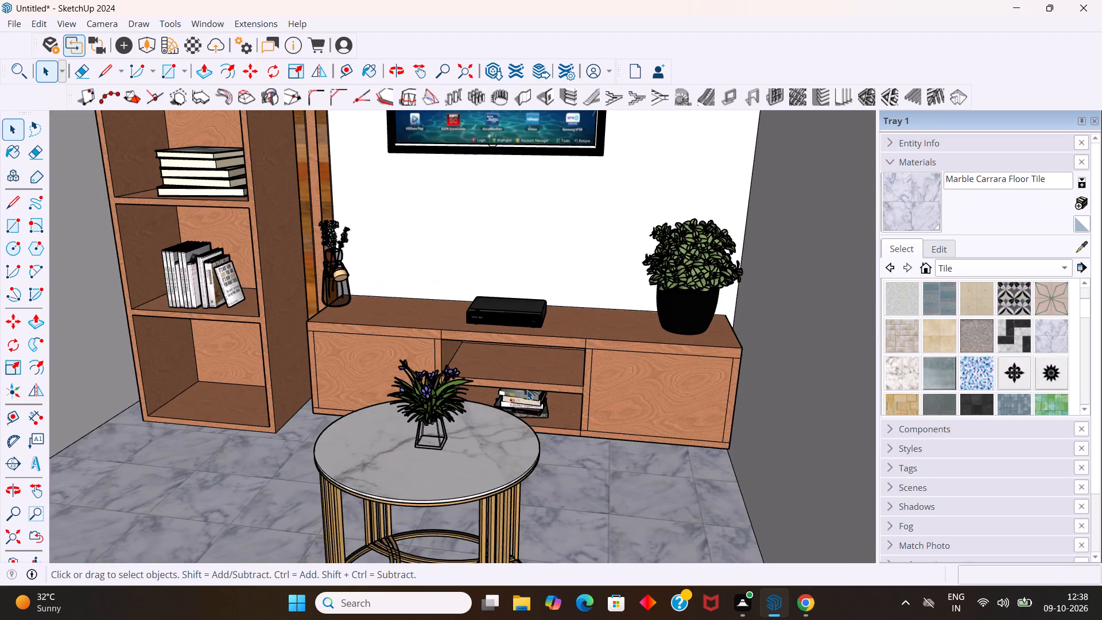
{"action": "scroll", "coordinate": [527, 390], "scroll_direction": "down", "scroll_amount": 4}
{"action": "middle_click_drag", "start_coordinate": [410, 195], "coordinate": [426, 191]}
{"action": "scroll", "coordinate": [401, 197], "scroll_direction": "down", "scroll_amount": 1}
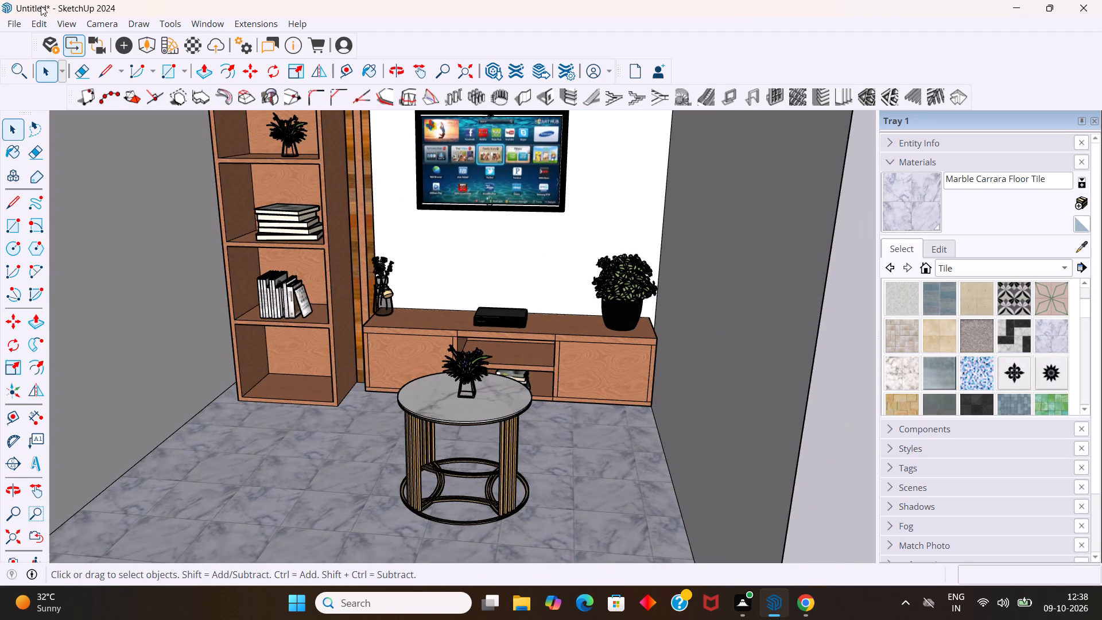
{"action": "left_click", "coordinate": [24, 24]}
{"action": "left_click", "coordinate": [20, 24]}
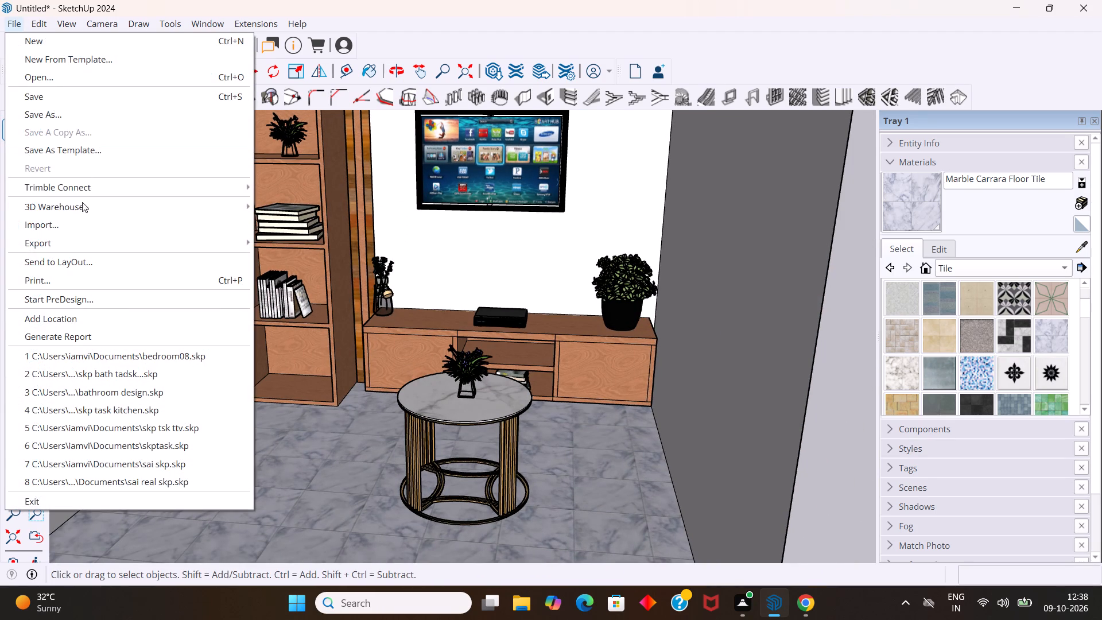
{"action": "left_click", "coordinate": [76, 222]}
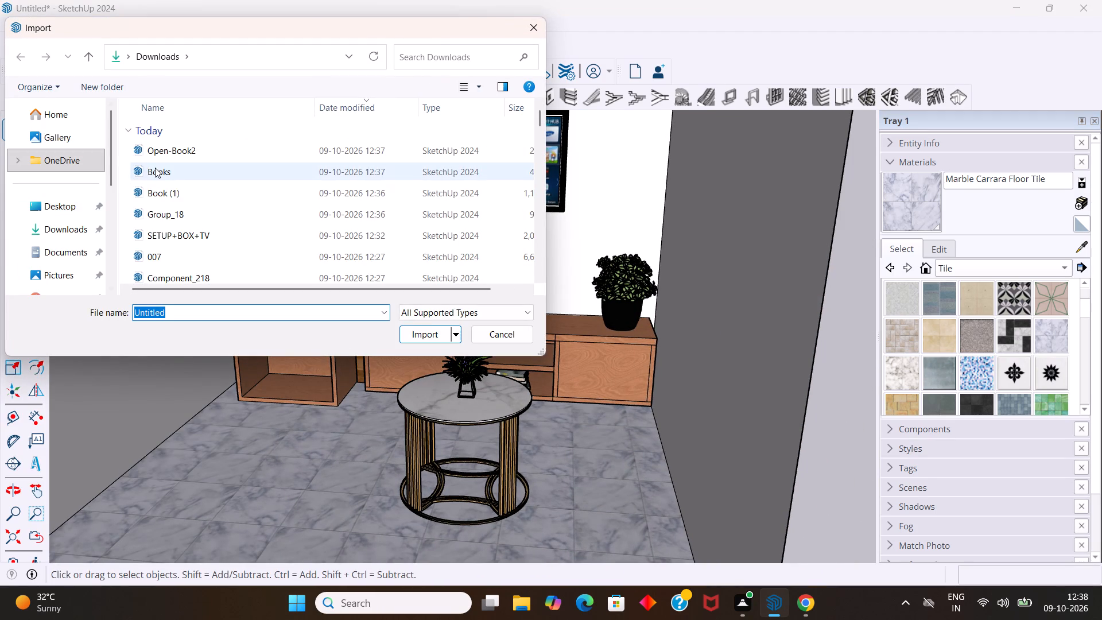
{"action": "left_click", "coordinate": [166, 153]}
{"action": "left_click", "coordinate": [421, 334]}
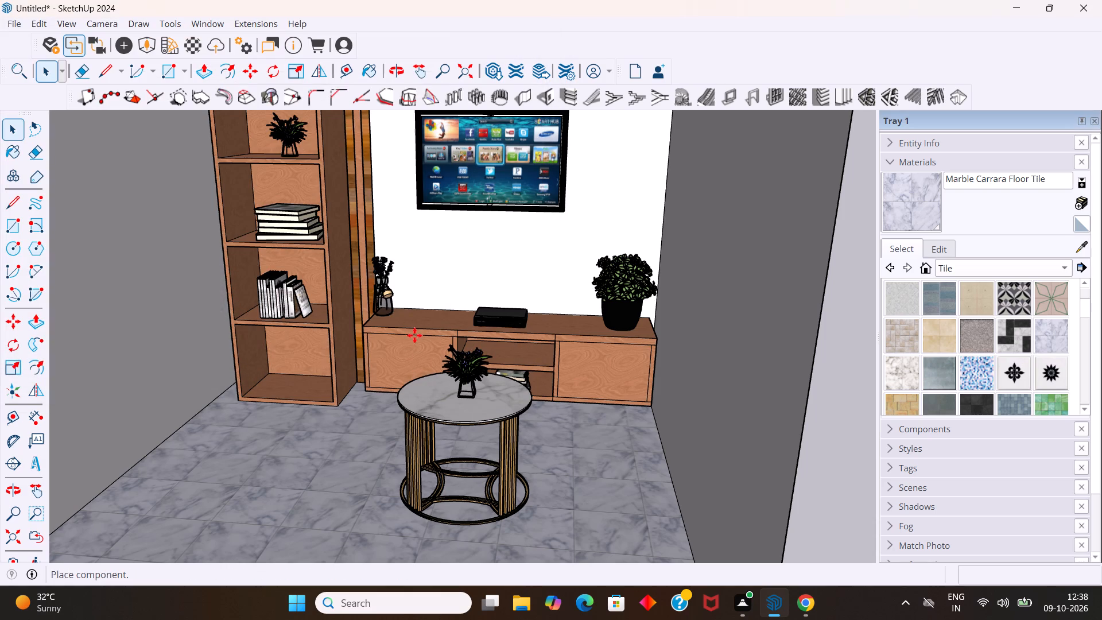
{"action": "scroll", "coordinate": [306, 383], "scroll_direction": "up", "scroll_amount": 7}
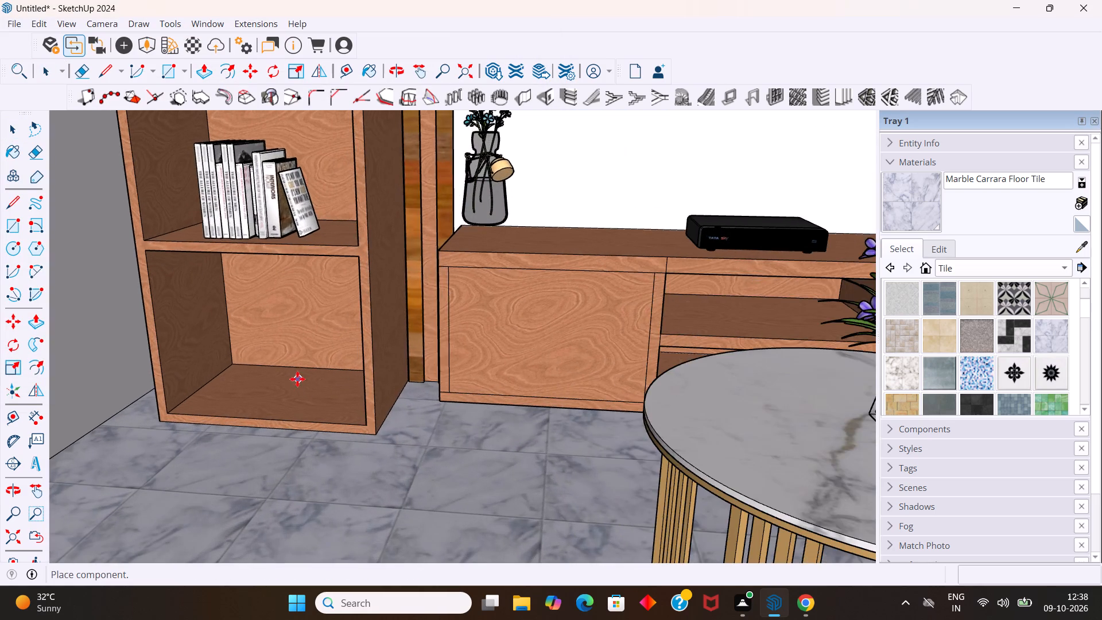
Examine the whole model from a distance and the fully walled room from above for the unplaced open book.
{"action": "scroll", "coordinate": [293, 378], "scroll_direction": "down", "scroll_amount": 10}
{"action": "scroll", "coordinate": [339, 354], "scroll_direction": "down", "scroll_amount": 6}
{"action": "scroll", "coordinate": [451, 313], "scroll_direction": "down", "scroll_amount": 5}
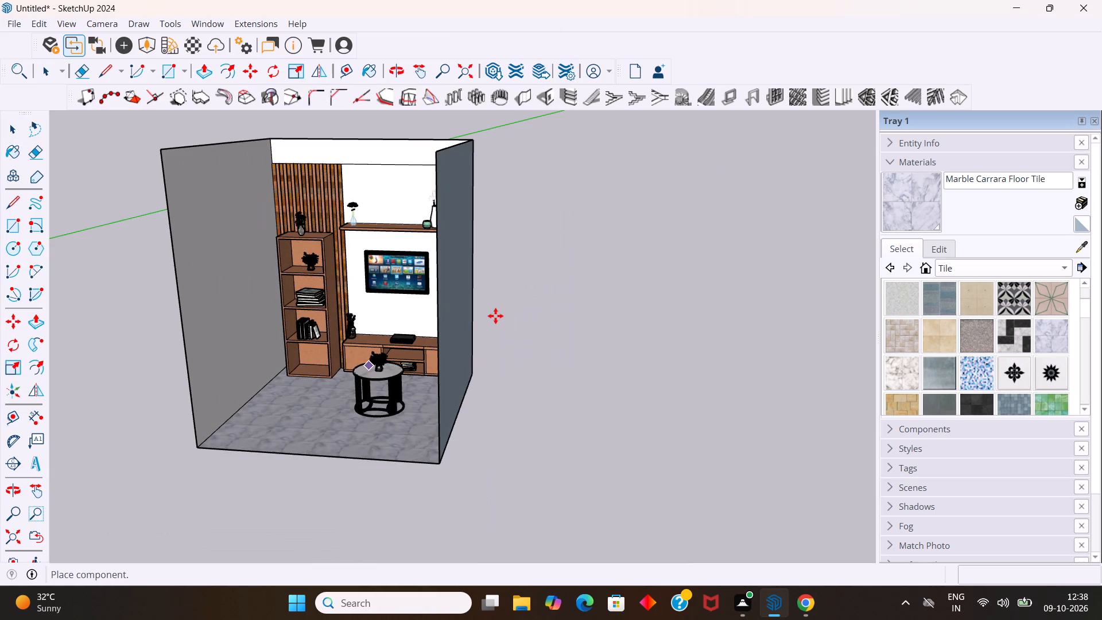
{"action": "scroll", "coordinate": [495, 315], "scroll_direction": "down", "scroll_amount": 19}
{"action": "scroll", "coordinate": [499, 321], "scroll_direction": "down", "scroll_amount": 5}
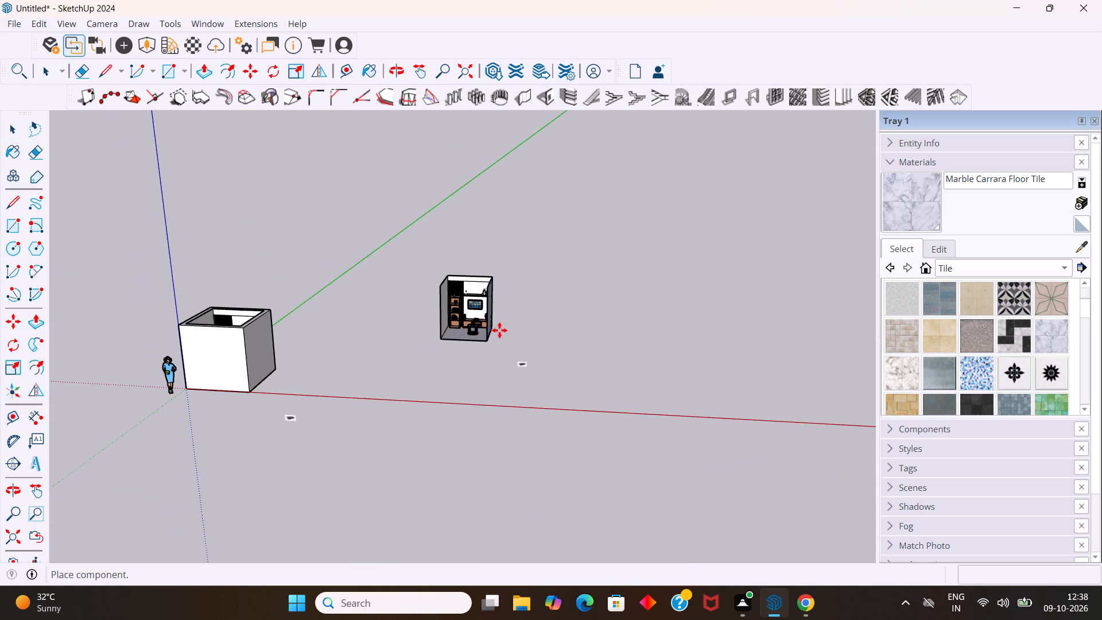
{"action": "middle_click_drag", "start_coordinate": [376, 336], "coordinate": [310, 478]}
{"action": "scroll", "coordinate": [253, 323], "scroll_direction": "up", "scroll_amount": 5}
{"action": "scroll", "coordinate": [245, 264], "scroll_direction": "up", "scroll_amount": 2}
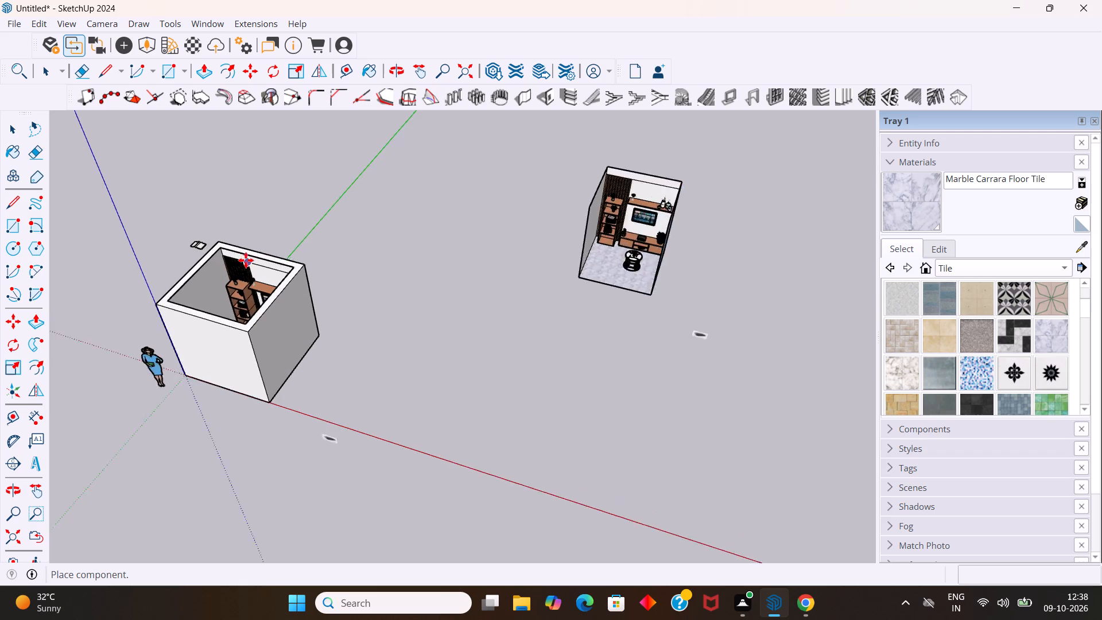
{"action": "scroll", "coordinate": [246, 260], "scroll_direction": "up", "scroll_amount": 8}
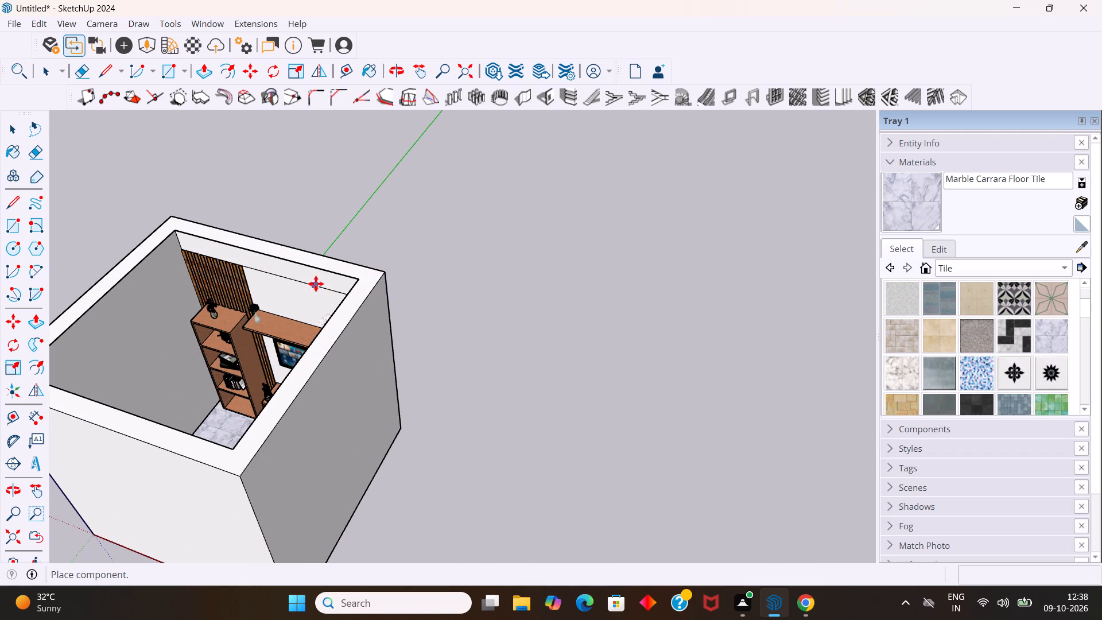
{"action": "scroll", "coordinate": [315, 284], "scroll_direction": "down", "scroll_amount": 10, "text": "ctrl"}
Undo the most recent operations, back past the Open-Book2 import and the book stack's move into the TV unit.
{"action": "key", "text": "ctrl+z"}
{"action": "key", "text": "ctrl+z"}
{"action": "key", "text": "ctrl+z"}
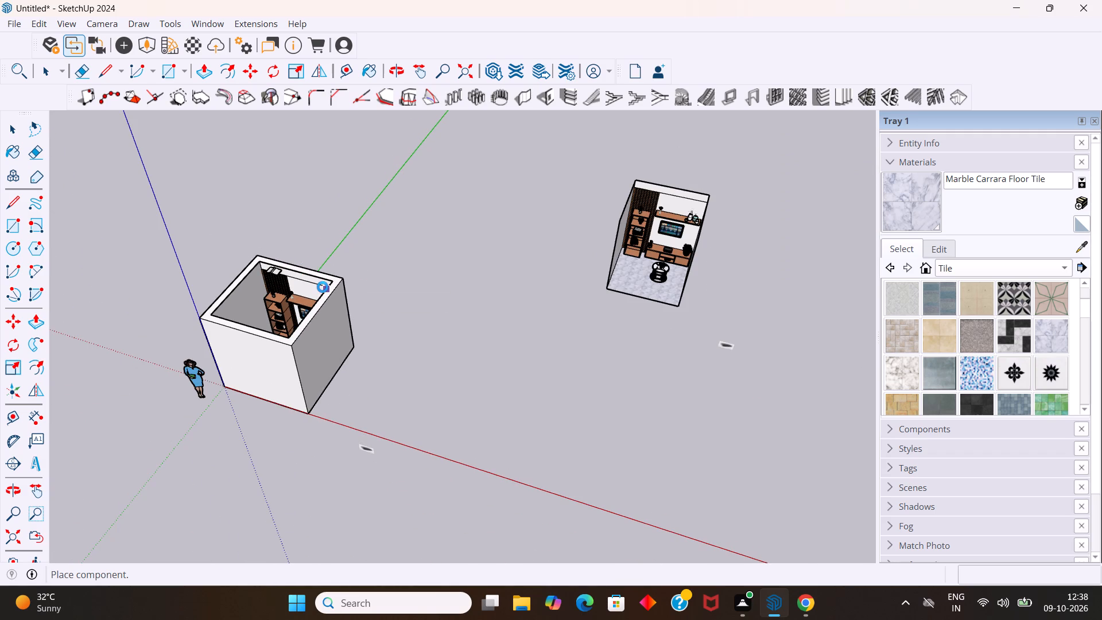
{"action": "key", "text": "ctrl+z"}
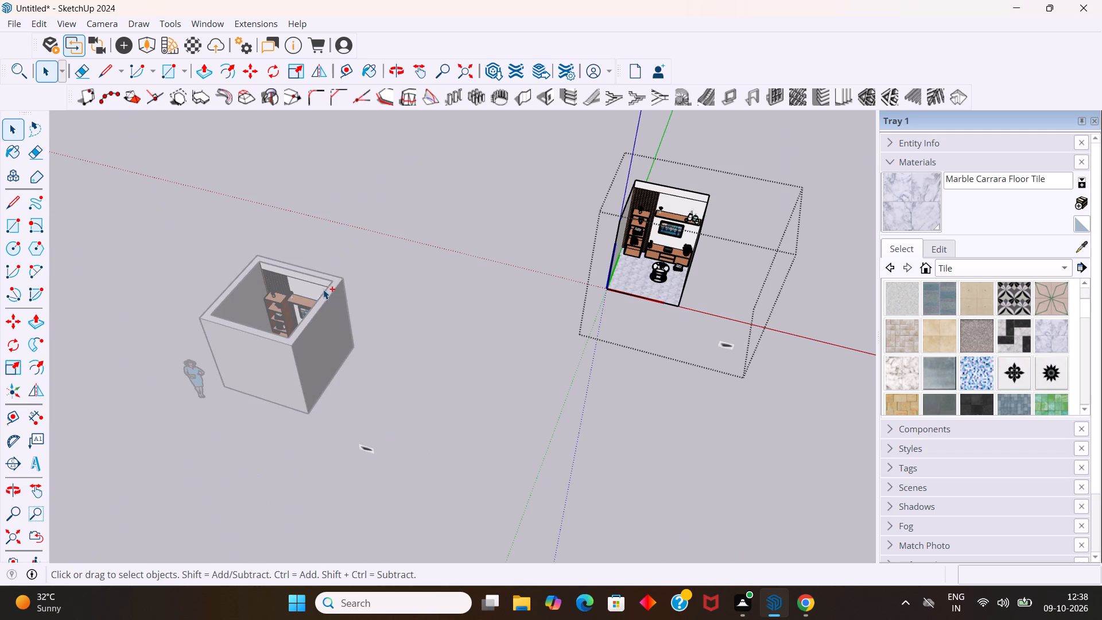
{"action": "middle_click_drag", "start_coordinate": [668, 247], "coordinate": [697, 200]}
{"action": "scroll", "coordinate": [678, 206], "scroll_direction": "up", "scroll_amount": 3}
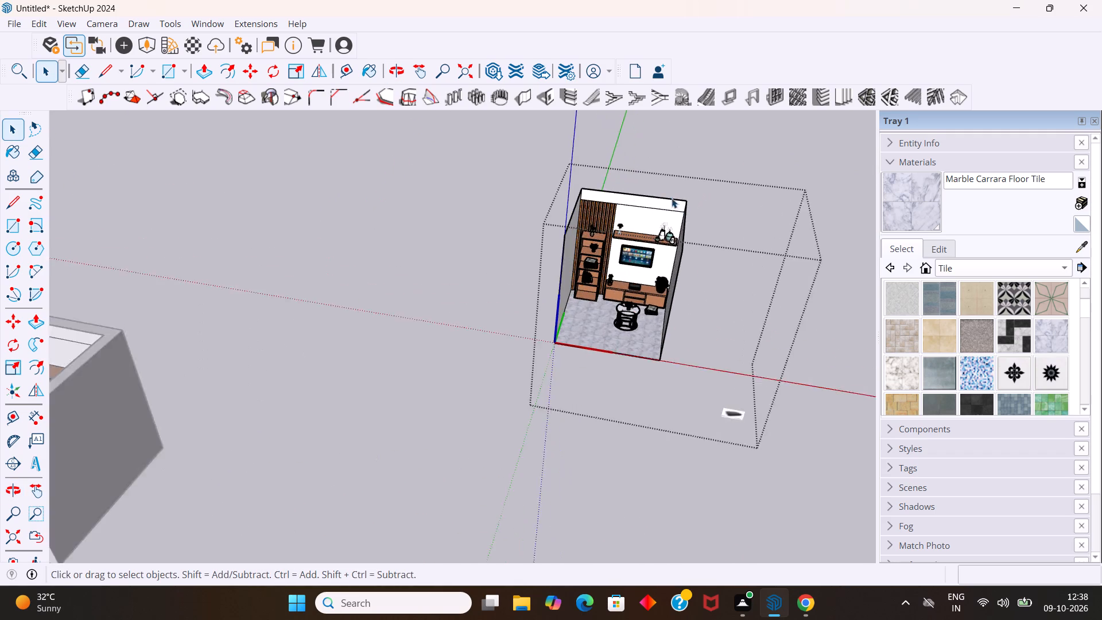
Reposition the book stack on the floor in front of the TV unit by about 3 15/16".
{"action": "scroll", "coordinate": [672, 198], "scroll_direction": "up", "scroll_amount": 2}
{"action": "middle_click_drag", "start_coordinate": [637, 340], "coordinate": [607, 261]}
{"action": "scroll", "coordinate": [630, 288], "scroll_direction": "up", "scroll_amount": 2}
{"action": "scroll", "coordinate": [596, 332], "scroll_direction": "up", "scroll_amount": 7}
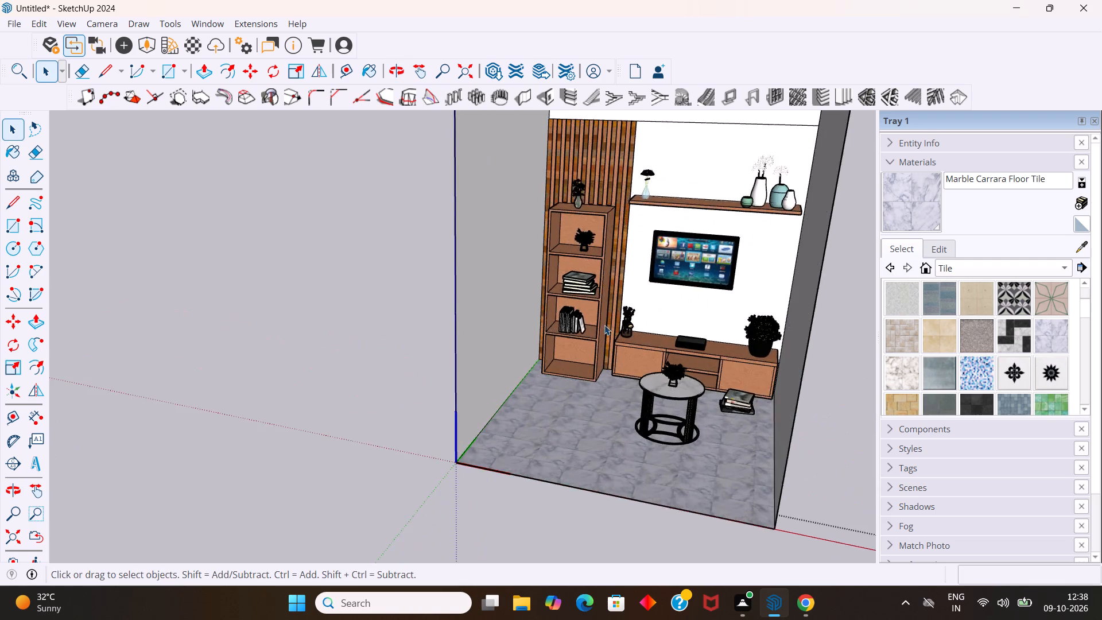
{"action": "scroll", "coordinate": [604, 325], "scroll_direction": "up", "scroll_amount": 3}
{"action": "middle_click_drag", "start_coordinate": [606, 319], "coordinate": [626, 386]}
{"action": "scroll", "coordinate": [620, 363], "scroll_direction": "down", "scroll_amount": 4}
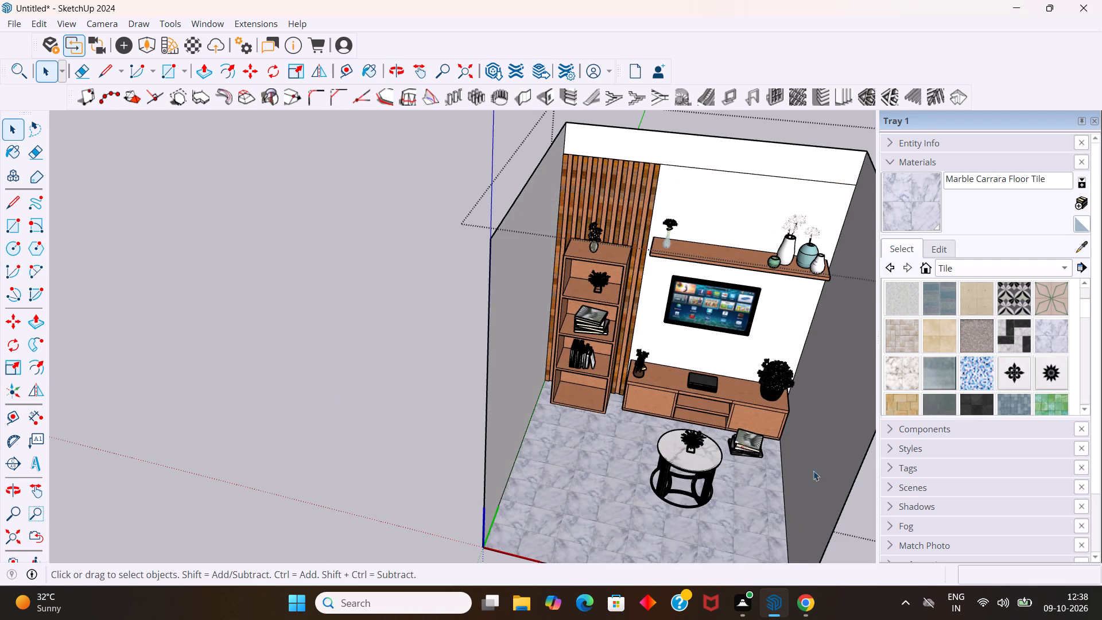
{"action": "scroll", "coordinate": [808, 465], "scroll_direction": "down", "scroll_amount": 11}
{"action": "scroll", "coordinate": [763, 428], "scroll_direction": "down", "scroll_amount": 6}
{"action": "middle_click_drag", "start_coordinate": [586, 444], "coordinate": [593, 484]}
{"action": "scroll", "coordinate": [513, 451], "scroll_direction": "down", "scroll_amount": 1}
{"action": "middle_click_drag", "start_coordinate": [517, 471], "coordinate": [538, 511]}
{"action": "scroll", "coordinate": [732, 421], "scroll_direction": "up", "scroll_amount": 10}
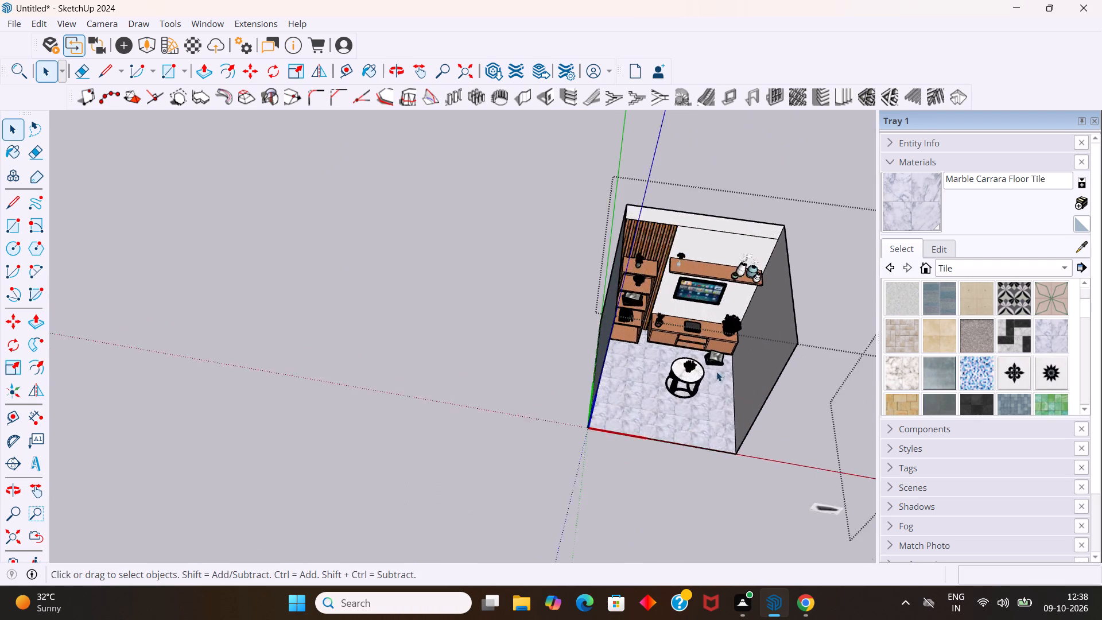
{"action": "scroll", "coordinate": [716, 371], "scroll_direction": "up", "scroll_amount": 12}
{"action": "left_click", "coordinate": [717, 360]}
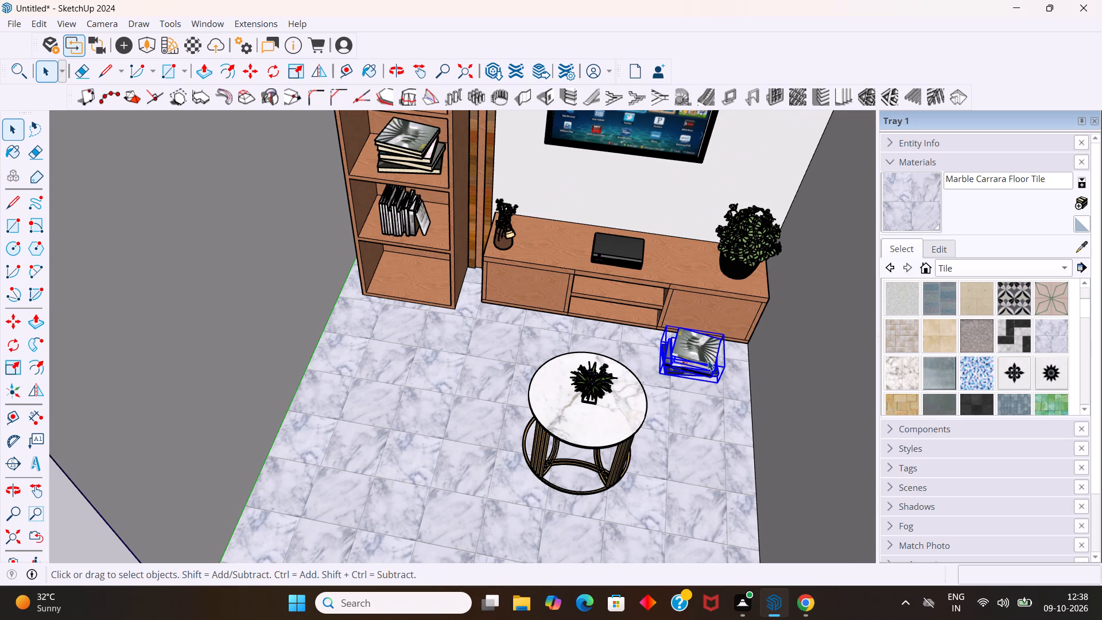
{"action": "key", "text": "m"}
{"action": "left_click", "coordinate": [656, 378]}
{"action": "scroll", "coordinate": [603, 307], "scroll_direction": "up", "scroll_amount": 6}
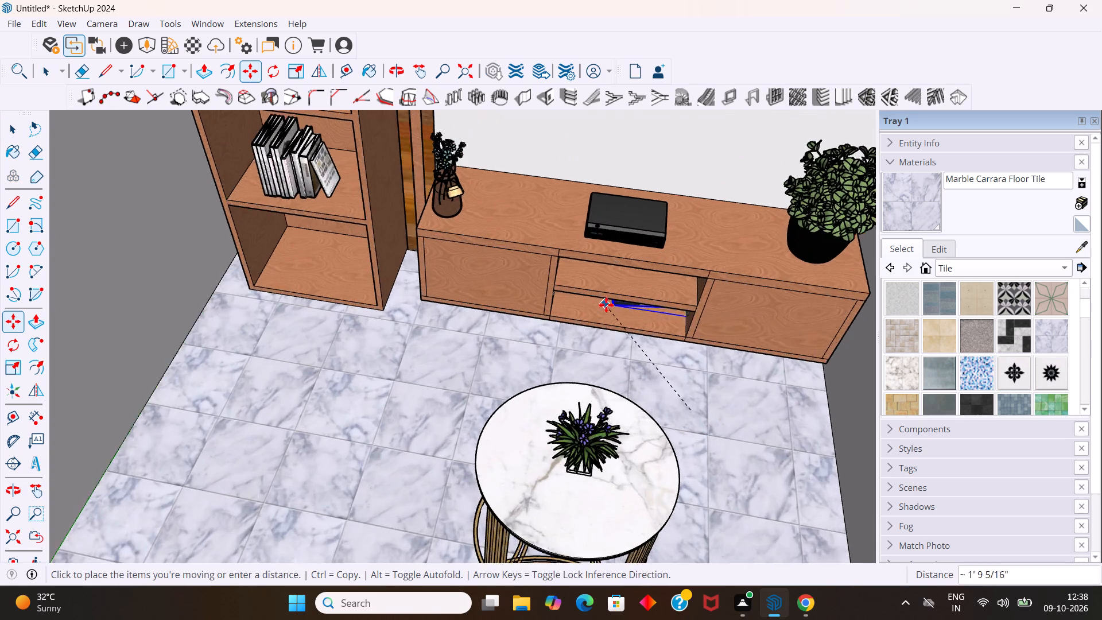
{"action": "scroll", "coordinate": [606, 305], "scroll_direction": "up", "scroll_amount": 3}
{"action": "middle_click_drag", "start_coordinate": [614, 303], "coordinate": [588, 295]}
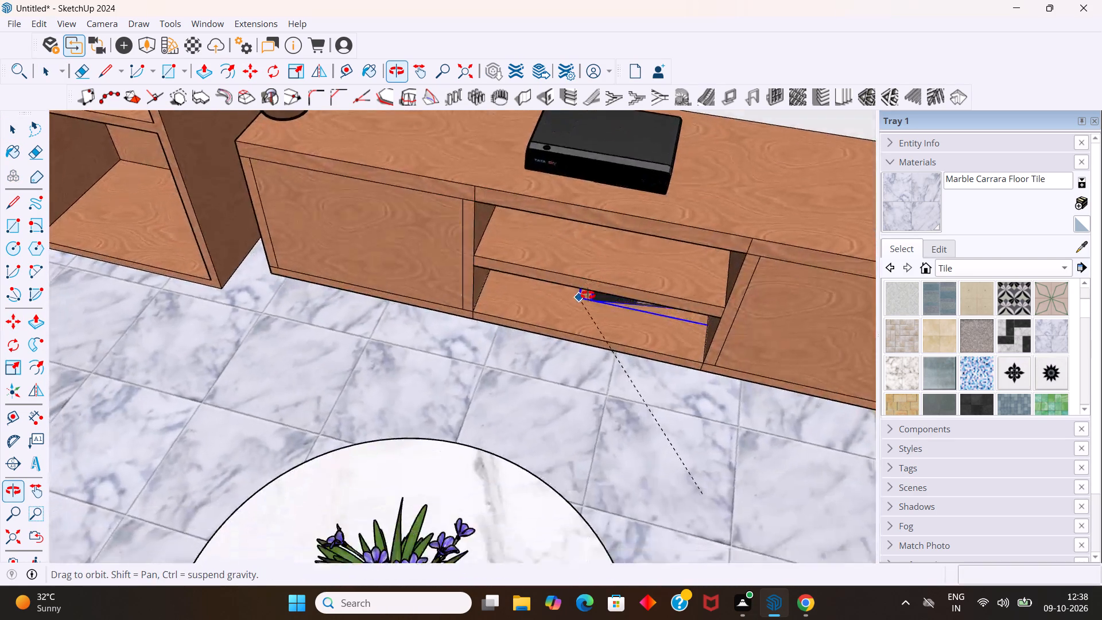
{"action": "middle_click_drag", "start_coordinate": [588, 295], "coordinate": [591, 273]}
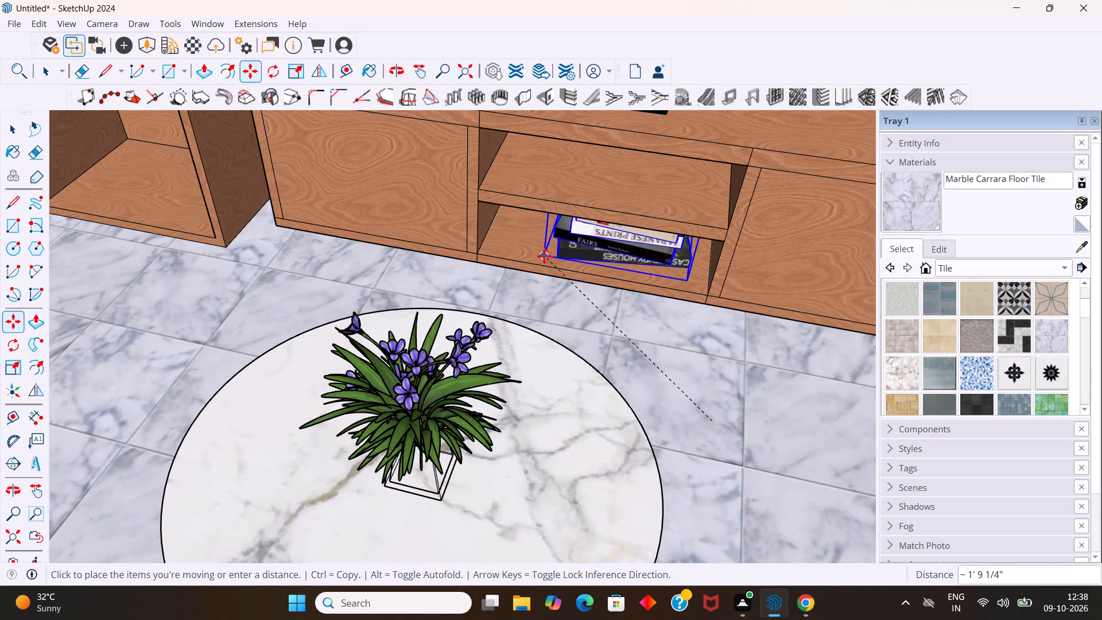
{"action": "left_click", "coordinate": [686, 448]}
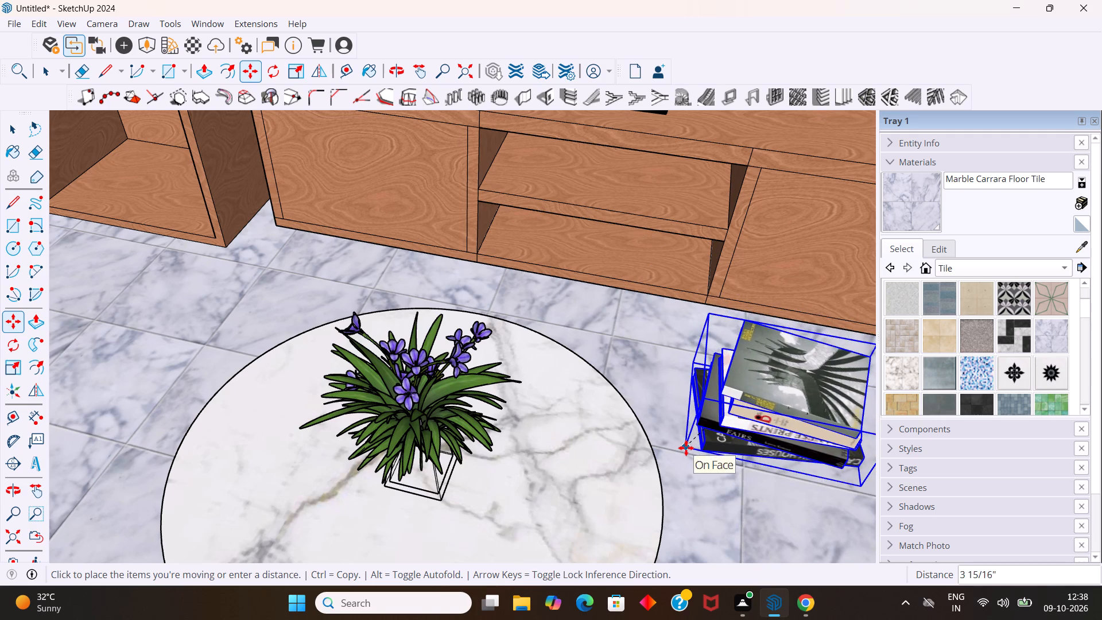
Scale the book stack to 0.74 and move it into the TV unit's lower open shelf.
{"action": "key", "text": "s"}
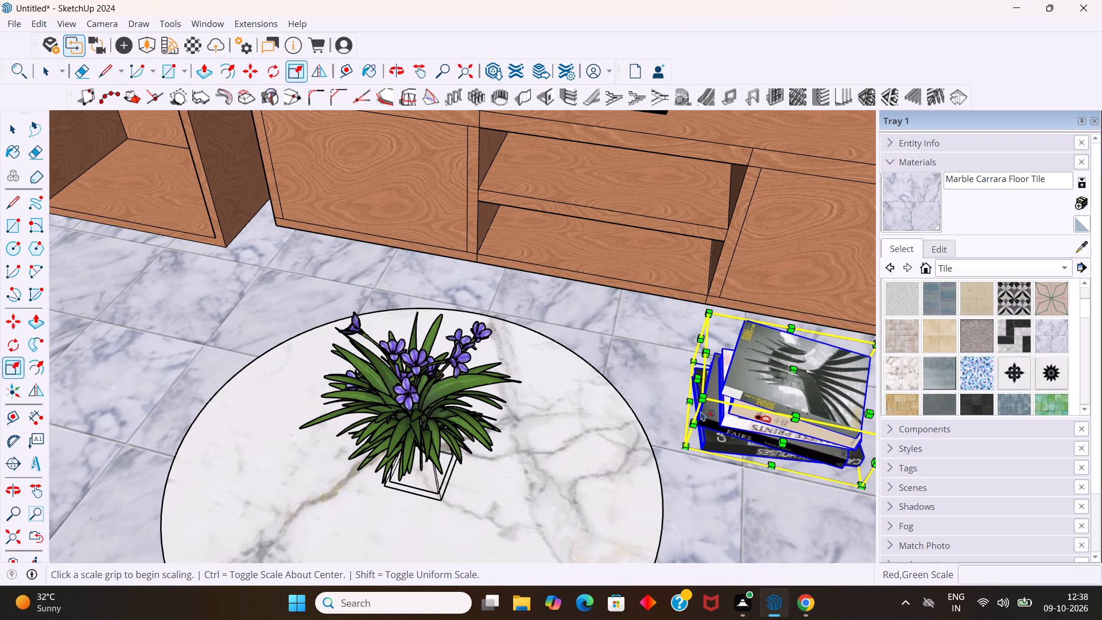
{"action": "left_click_drag", "start_coordinate": [697, 400], "coordinate": [747, 417]}
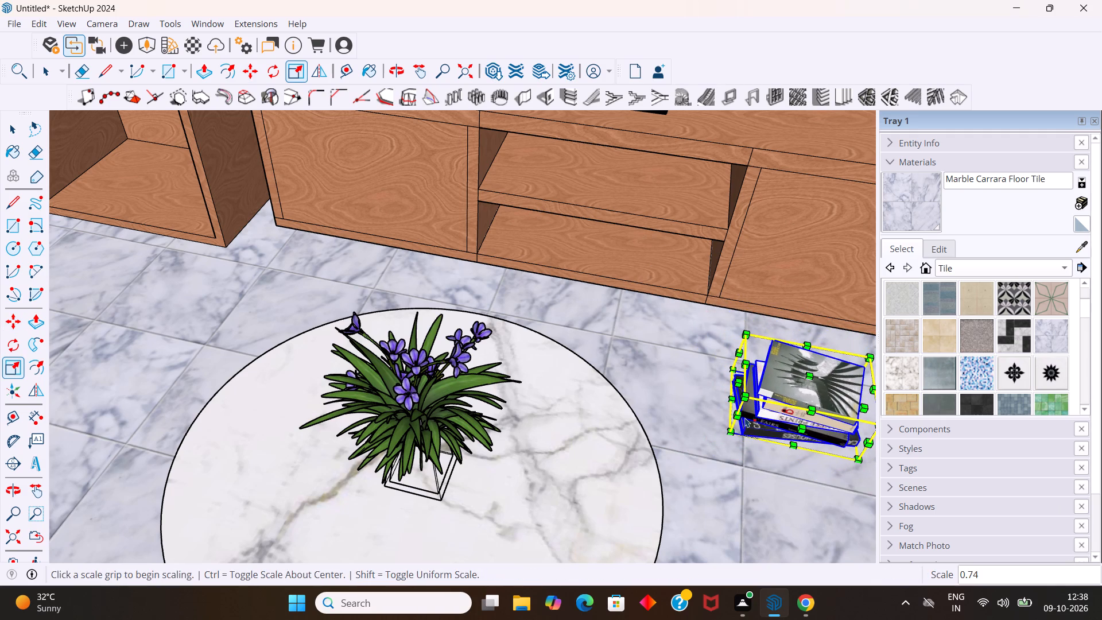
{"action": "key", "text": "m"}
{"action": "left_click", "coordinate": [730, 433]}
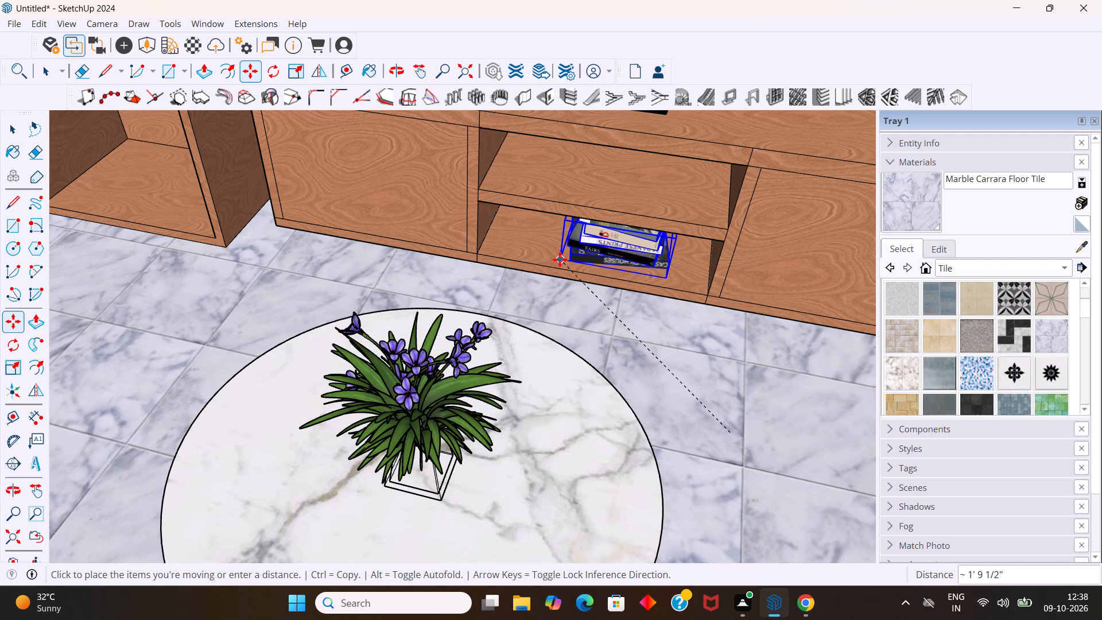
{"action": "left_click", "coordinate": [556, 259]}
{"action": "key", "text": "space"}
{"action": "scroll", "coordinate": [559, 269], "scroll_direction": "down", "scroll_amount": 4}
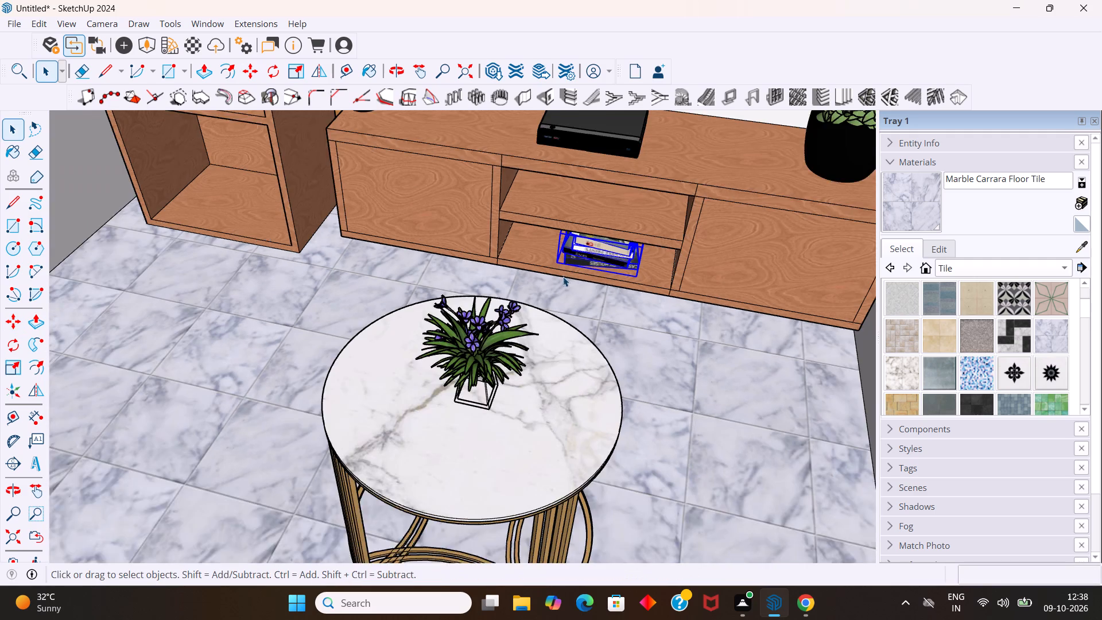
Import Open-Book2 from Downloads and place it on the ground outside the room's open front.
{"action": "left_click", "coordinate": [7, 16]}
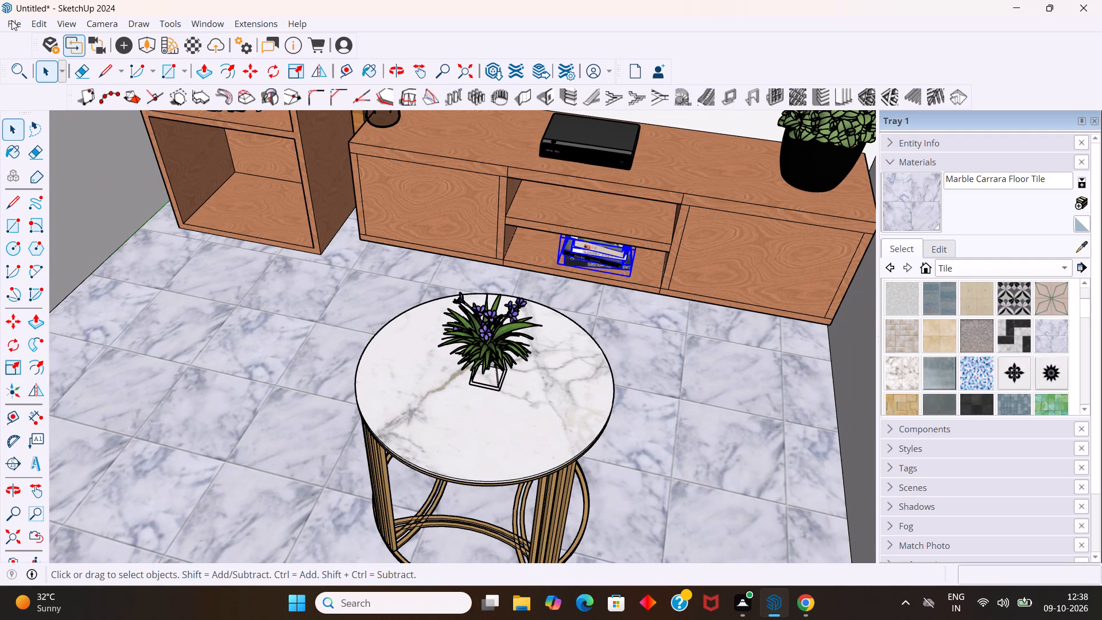
{"action": "left_click", "coordinate": [11, 20]}
{"action": "left_click", "coordinate": [10, 30]}
{"action": "left_click", "coordinate": [12, 24]}
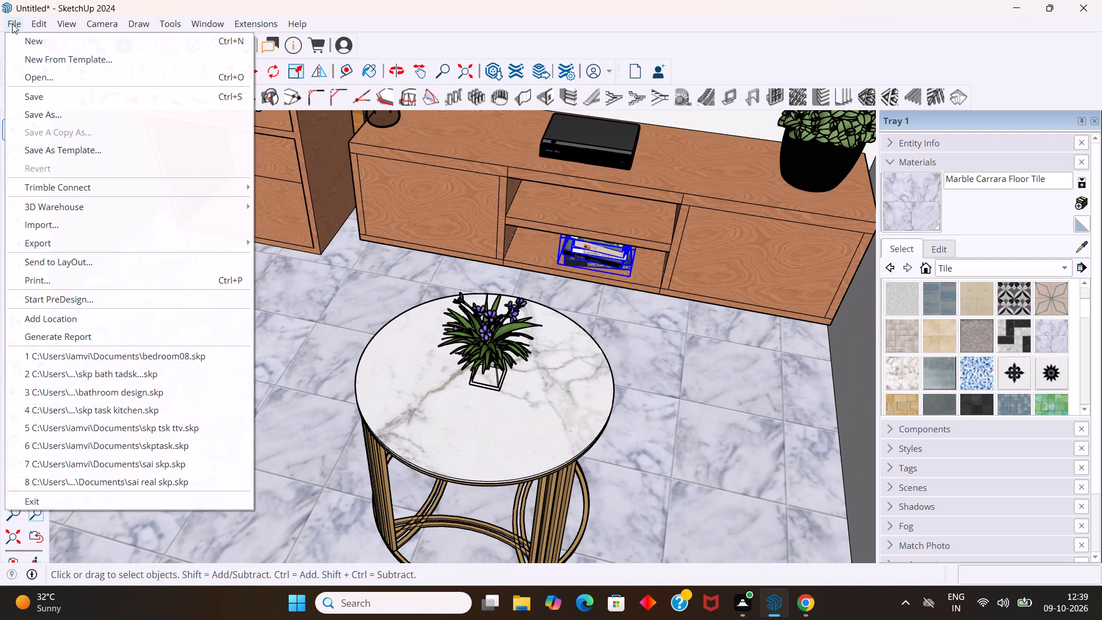
{"action": "left_click", "coordinate": [95, 233]}
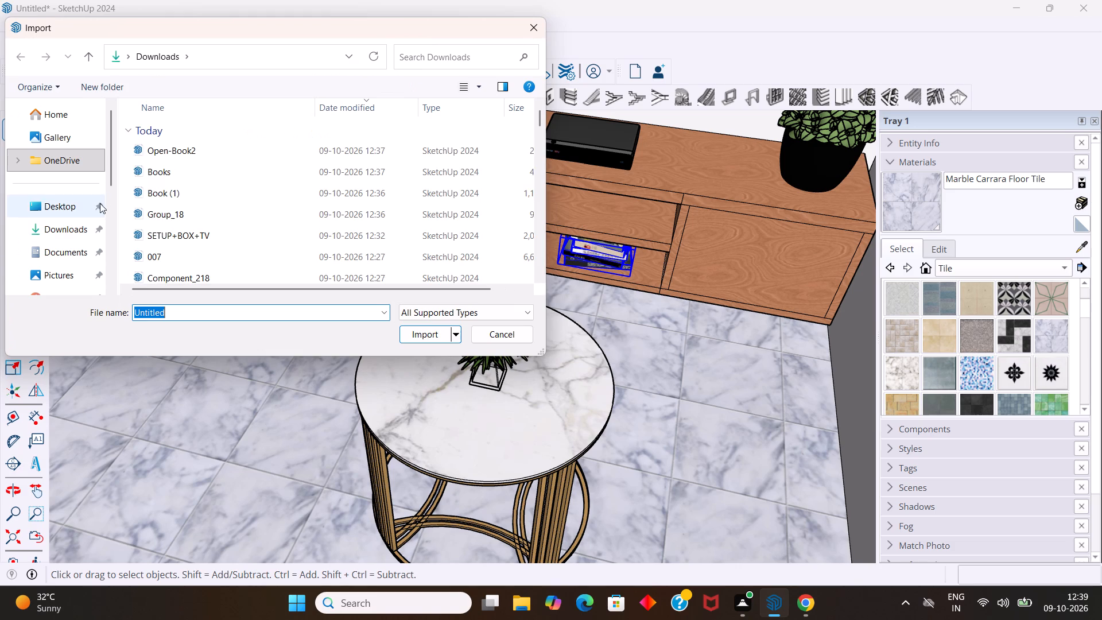
{"action": "left_click", "coordinate": [152, 154]}
{"action": "left_click", "coordinate": [432, 341]}
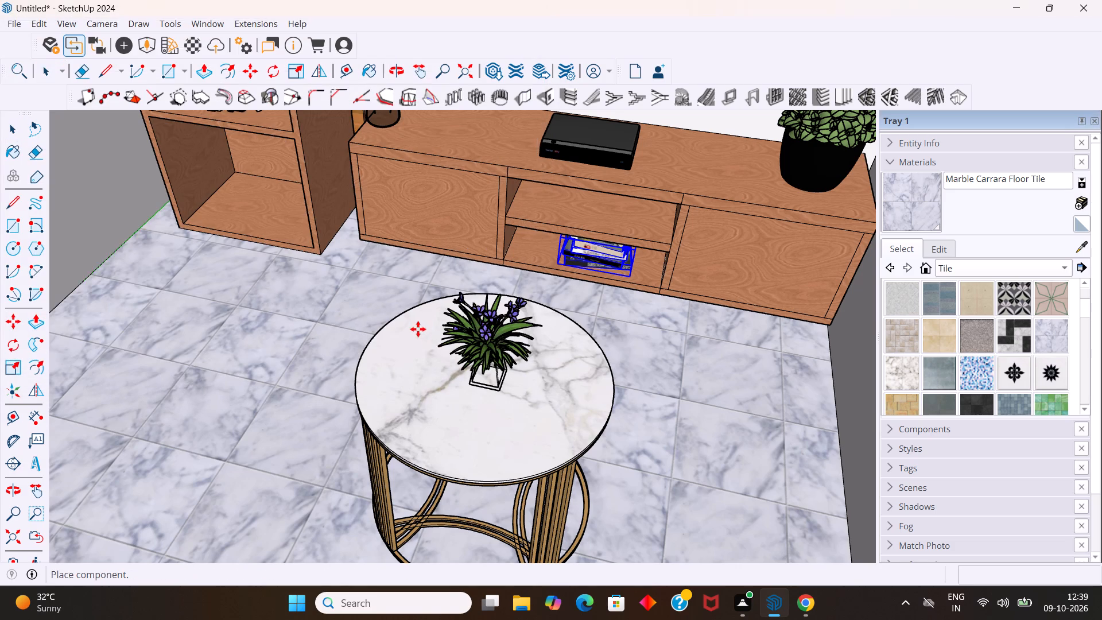
{"action": "scroll", "coordinate": [224, 284], "scroll_direction": "down", "scroll_amount": 9}
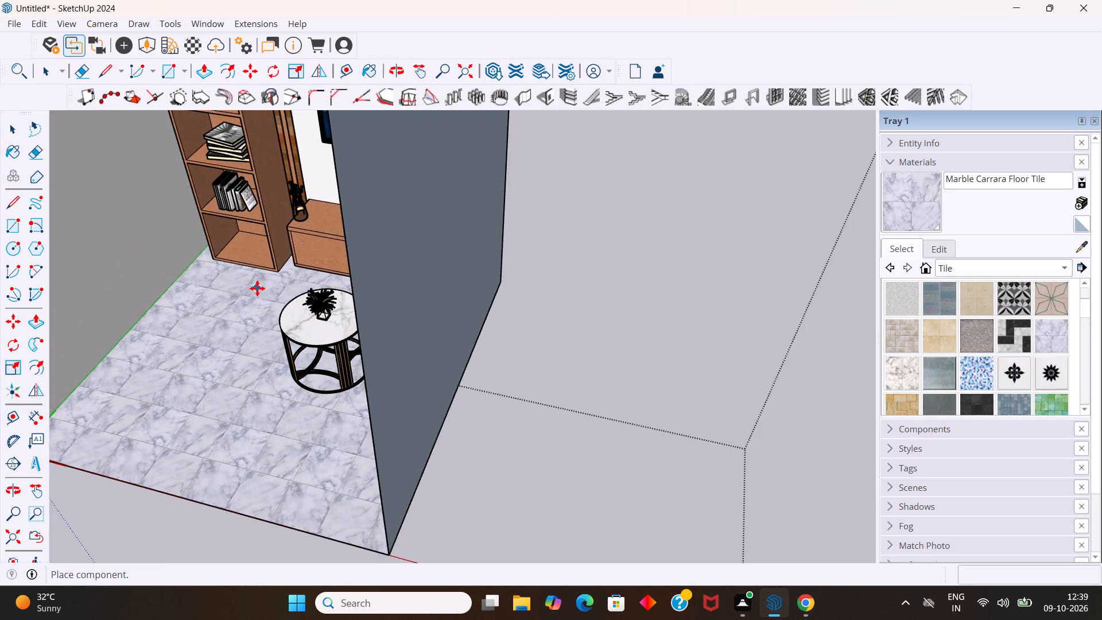
{"action": "scroll", "coordinate": [257, 288], "scroll_direction": "down", "scroll_amount": 10}
{"action": "scroll", "coordinate": [306, 302], "scroll_direction": "down", "scroll_amount": 6}
{"action": "scroll", "coordinate": [376, 321], "scroll_direction": "down", "scroll_amount": 5}
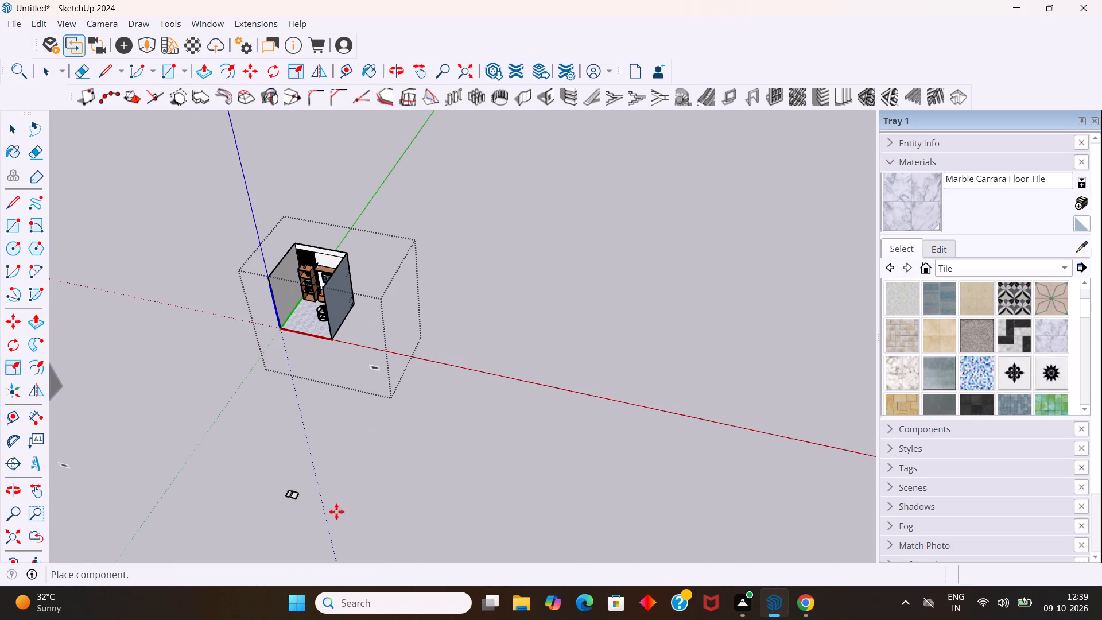
{"action": "scroll", "coordinate": [327, 495], "scroll_direction": "up", "scroll_amount": 5}
{"action": "scroll", "coordinate": [387, 261], "scroll_direction": "up", "scroll_amount": 6}
{"action": "scroll", "coordinate": [256, 265], "scroll_direction": "up", "scroll_amount": 2}
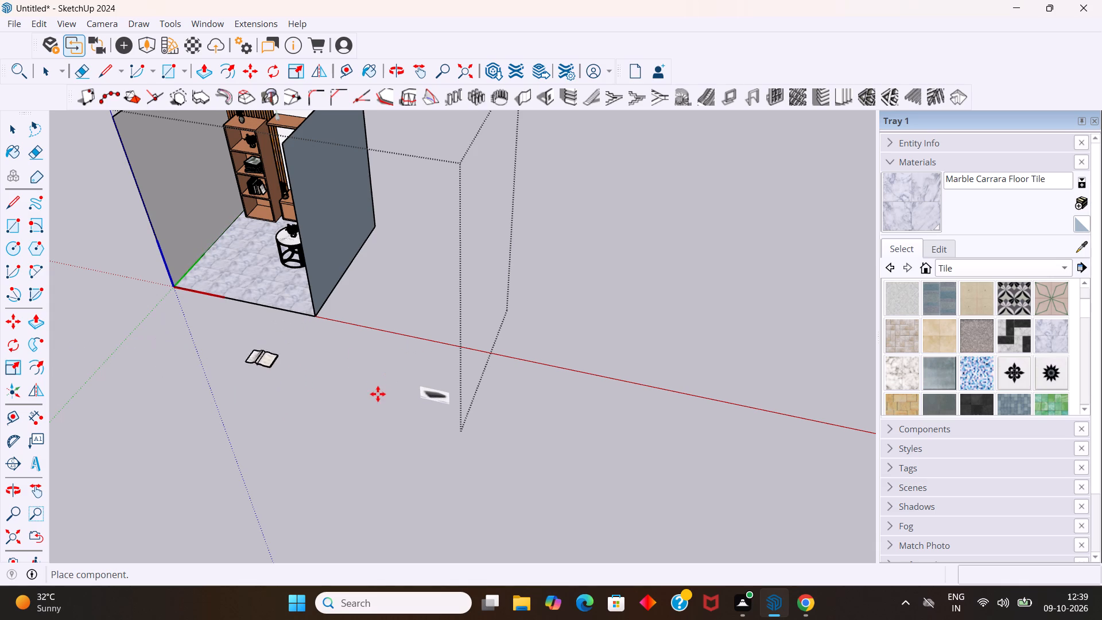
{"action": "scroll", "coordinate": [378, 394], "scroll_direction": "up", "scroll_amount": 7}
{"action": "middle_click_drag", "start_coordinate": [394, 420], "coordinate": [646, 452]}
{"action": "scroll", "coordinate": [491, 434], "scroll_direction": "down", "scroll_amount": 5}
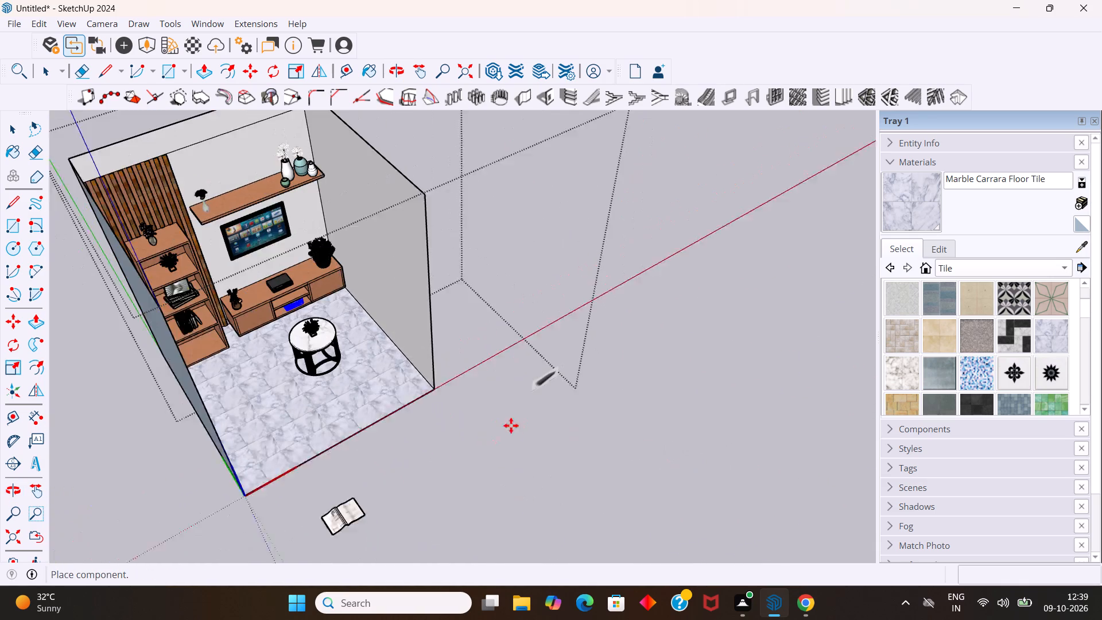
{"action": "scroll", "coordinate": [511, 425], "scroll_direction": "down", "scroll_amount": 1}
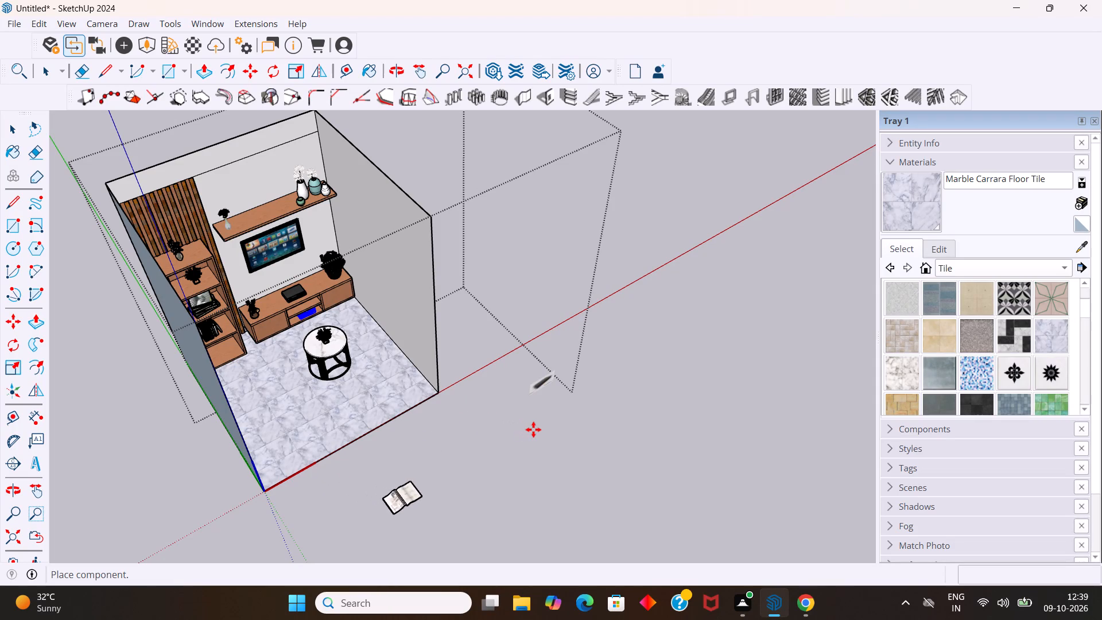
{"action": "left_click", "coordinate": [534, 428]}
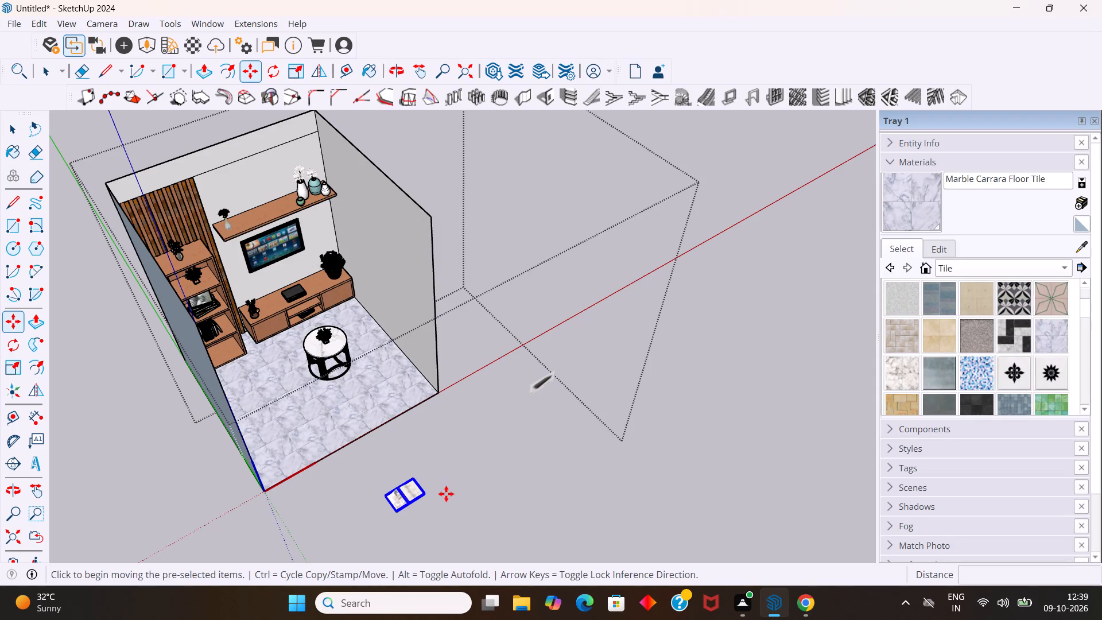
Move the open book from outside the room onto the TV unit's upper open shelf.
{"action": "key", "text": "m"}
{"action": "left_click", "coordinate": [394, 511]}
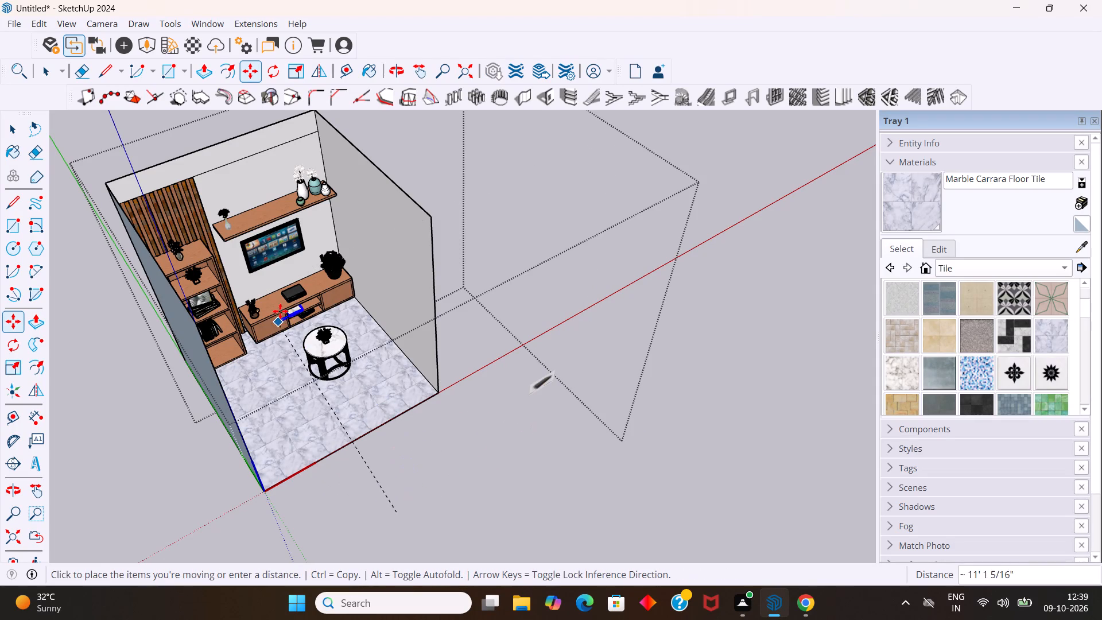
{"action": "scroll", "coordinate": [282, 303], "scroll_direction": "up", "scroll_amount": 4}
{"action": "middle_click_drag", "start_coordinate": [282, 308], "coordinate": [282, 370]}
{"action": "scroll", "coordinate": [356, 437], "scroll_direction": "up", "scroll_amount": 1}
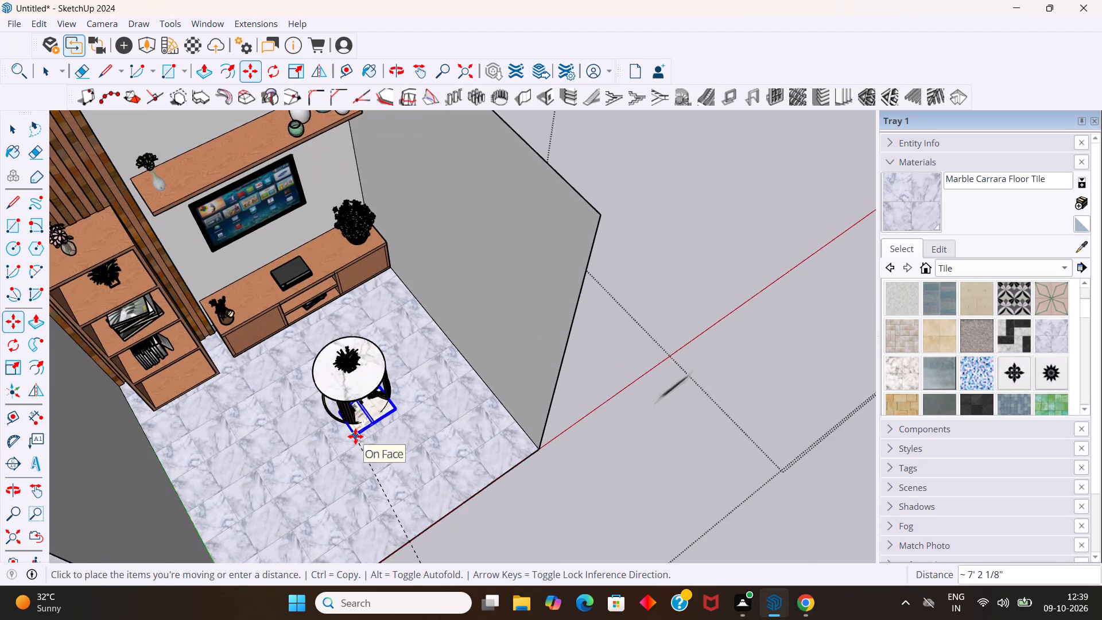
{"action": "scroll", "coordinate": [355, 436], "scroll_direction": "up", "scroll_amount": 1}
{"action": "scroll", "coordinate": [304, 297], "scroll_direction": "up", "scroll_amount": 5}
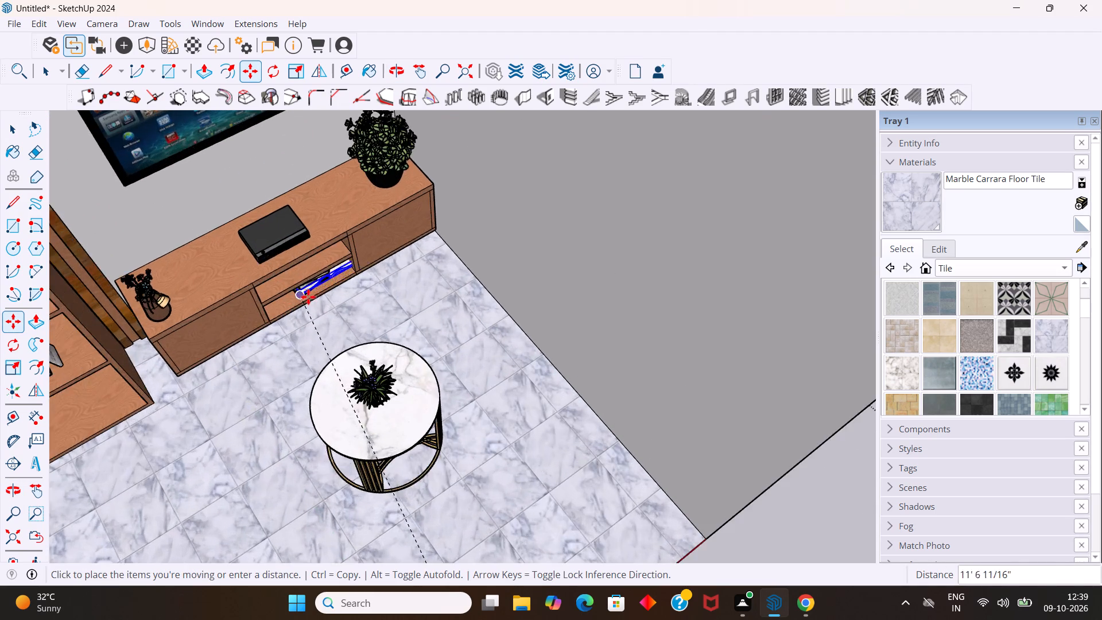
{"action": "scroll", "coordinate": [308, 297], "scroll_direction": "up", "scroll_amount": 6}
{"action": "middle_click_drag", "start_coordinate": [309, 303], "coordinate": [228, 288]}
{"action": "scroll", "coordinate": [232, 285], "scroll_direction": "down", "scroll_amount": 5}
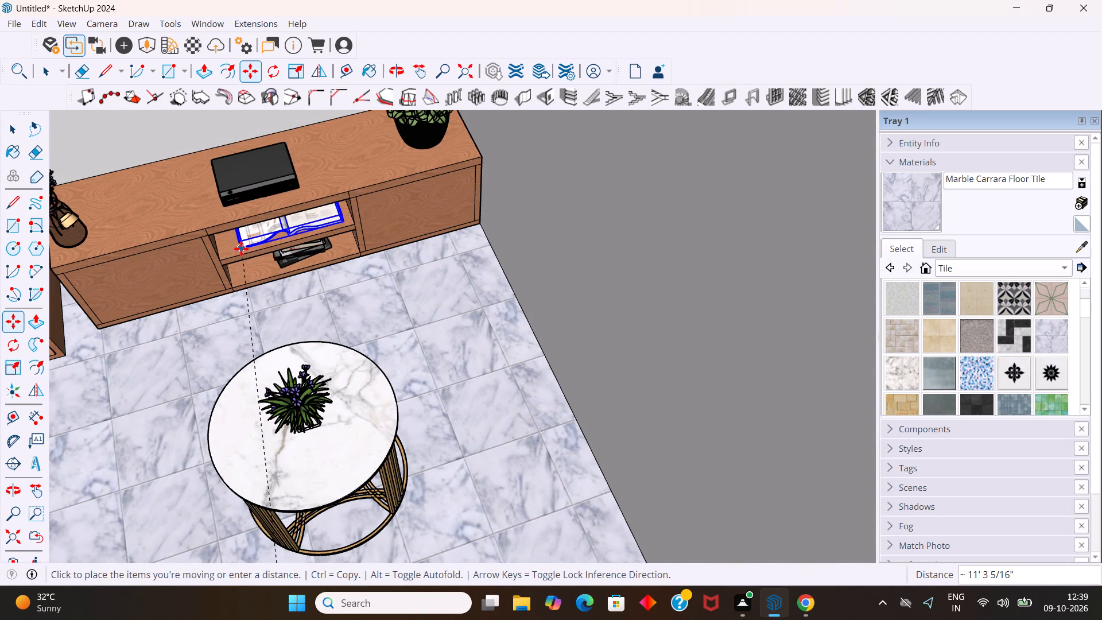
{"action": "left_click", "coordinate": [239, 249]}
{"action": "scroll", "coordinate": [256, 246], "scroll_direction": "down", "scroll_amount": 9}
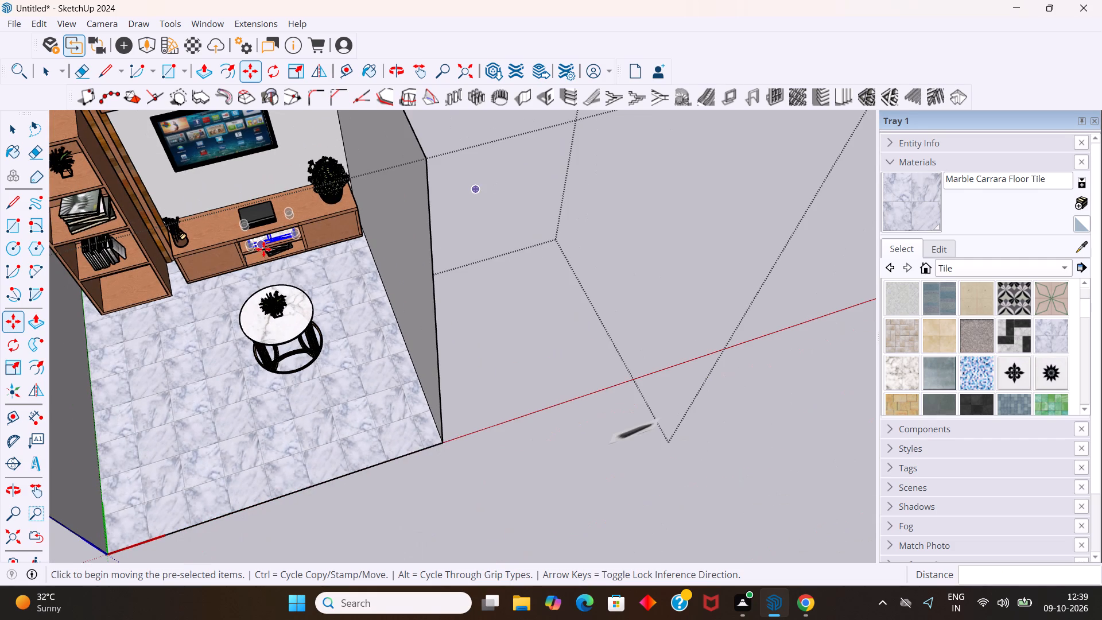
{"action": "key", "text": "Escape"}
Examine the furnished TV wall room from above and from the front, including the bookcase, wall shelf and TV unit.
{"action": "scroll", "coordinate": [293, 262], "scroll_direction": "down", "scroll_amount": 4}
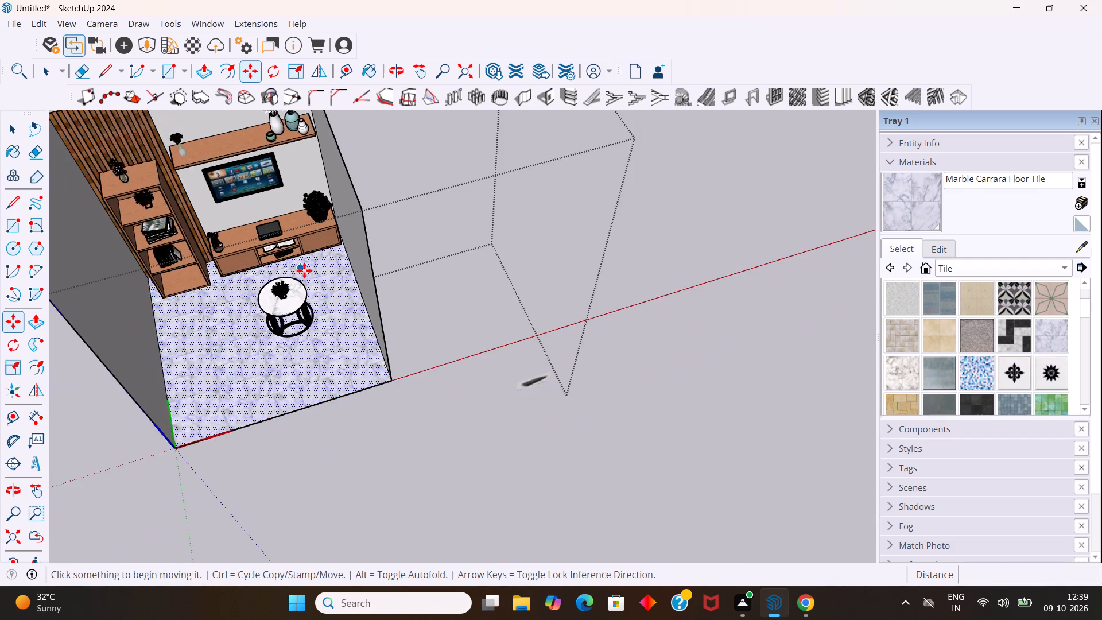
{"action": "scroll", "coordinate": [299, 268], "scroll_direction": "down", "scroll_amount": 9}
{"action": "middle_click_drag", "start_coordinate": [327, 299], "coordinate": [263, 124]}
{"action": "scroll", "coordinate": [264, 127], "scroll_direction": "up", "scroll_amount": 1}
{"action": "scroll", "coordinate": [351, 250], "scroll_direction": "up", "scroll_amount": 7}
{"action": "key", "text": "space"}
{"action": "scroll", "coordinate": [413, 292], "scroll_direction": "down", "scroll_amount": 5}
{"action": "scroll", "coordinate": [416, 348], "scroll_direction": "up", "scroll_amount": 4}
{"action": "middle_click_drag", "start_coordinate": [406, 363], "coordinate": [351, 285]}
{"action": "middle_click_drag", "start_coordinate": [326, 278], "coordinate": [362, 304]}
{"action": "scroll", "coordinate": [351, 298], "scroll_direction": "up", "scroll_amount": 4}
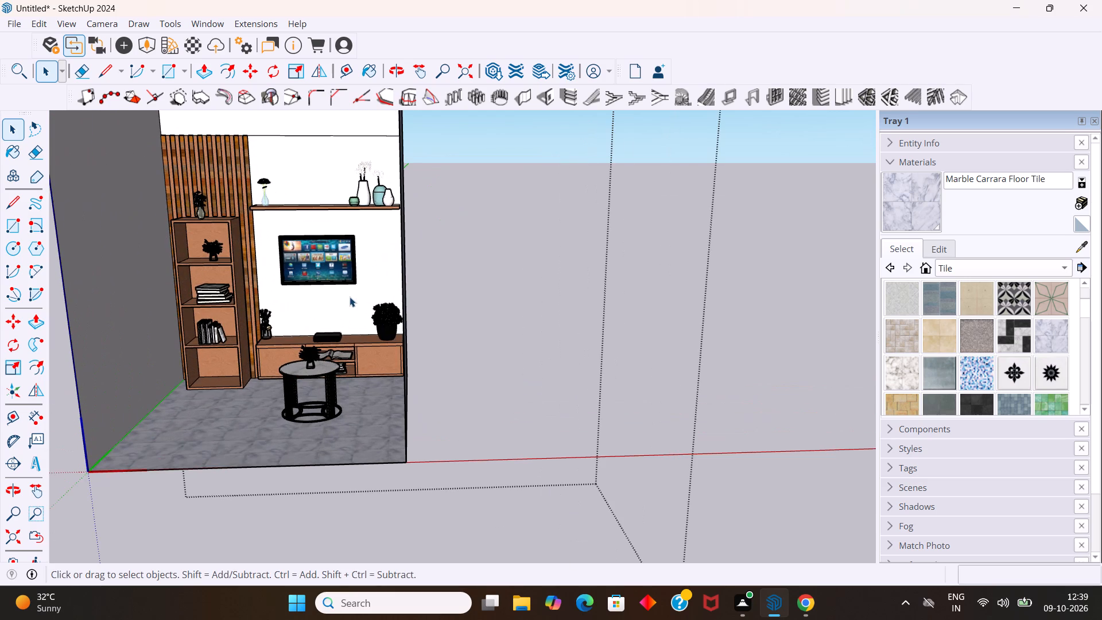
{"action": "scroll", "coordinate": [364, 301], "scroll_direction": "down", "scroll_amount": 5}
{"action": "scroll", "coordinate": [343, 347], "scroll_direction": "up", "scroll_amount": 4}
{"action": "middle_click_drag", "start_coordinate": [342, 346], "coordinate": [367, 382]}
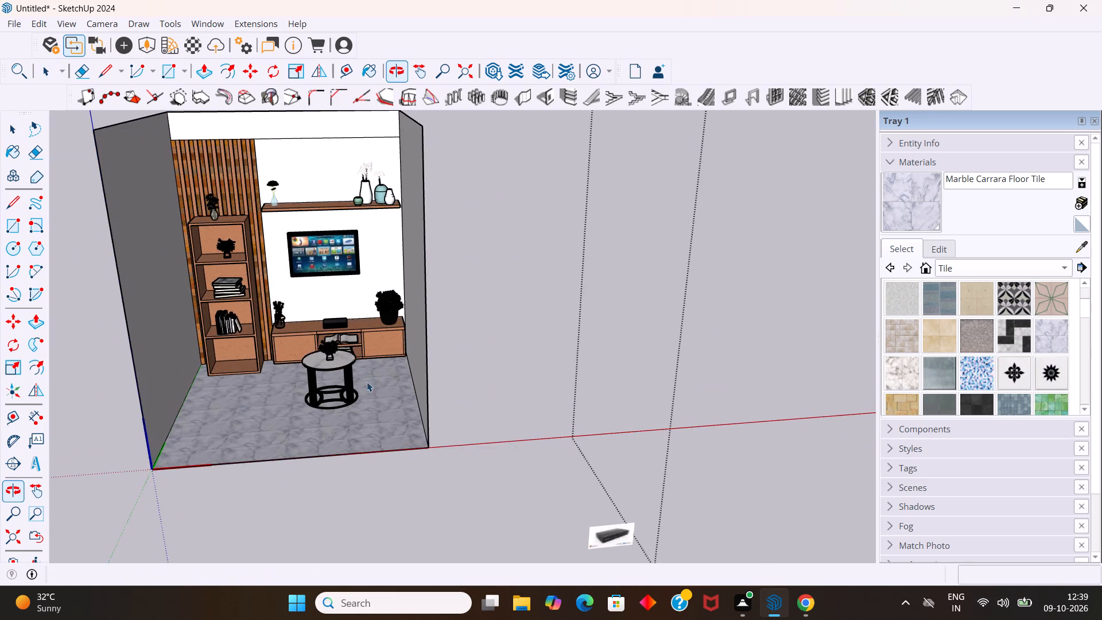
{"action": "middle_click_drag", "start_coordinate": [367, 382], "coordinate": [367, 381]}
{"action": "scroll", "coordinate": [344, 383], "scroll_direction": "up", "scroll_amount": 3}
{"action": "middle_click_drag", "start_coordinate": [342, 383], "coordinate": [328, 417]}
{"action": "scroll", "coordinate": [350, 389], "scroll_direction": "down", "scroll_amount": 5}
{"action": "scroll", "coordinate": [336, 365], "scroll_direction": "up", "scroll_amount": 2}
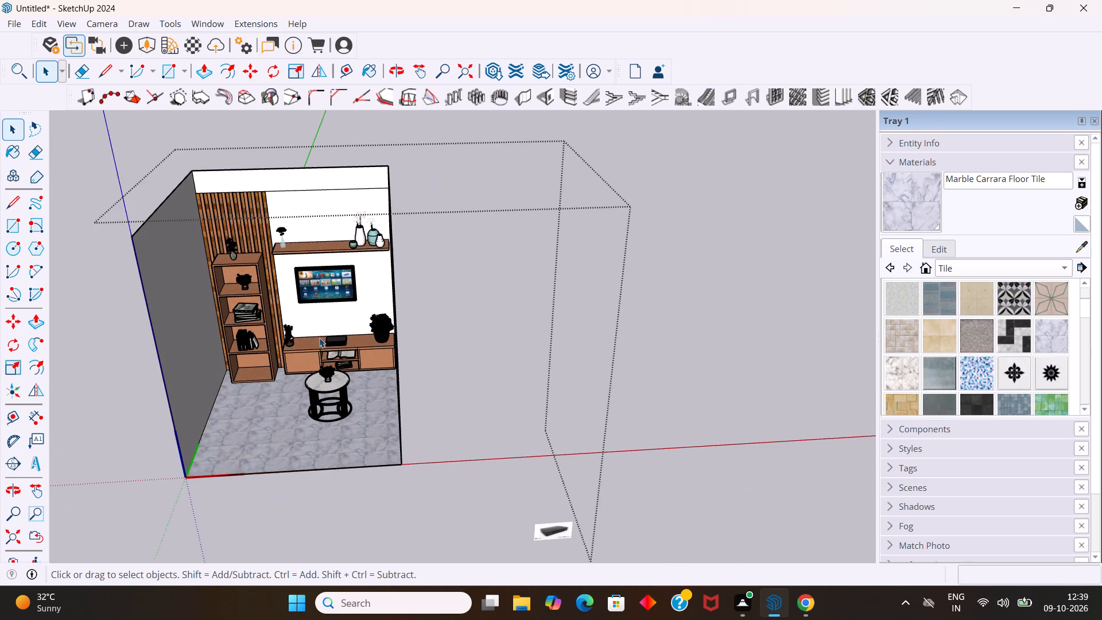
{"action": "scroll", "coordinate": [319, 338], "scroll_direction": "up", "scroll_amount": 2}
{"action": "middle_click_drag", "start_coordinate": [293, 227], "coordinate": [277, 150]}
{"action": "scroll", "coordinate": [313, 243], "scroll_direction": "up", "scroll_amount": 3}
{"action": "middle_click_drag", "start_coordinate": [312, 231], "coordinate": [310, 162]}
{"action": "scroll", "coordinate": [311, 204], "scroll_direction": "up", "scroll_amount": 1}
{"action": "scroll", "coordinate": [308, 221], "scroll_direction": "down", "scroll_amount": 11}
{"action": "middle_click_drag", "start_coordinate": [336, 279], "coordinate": [337, 292]}
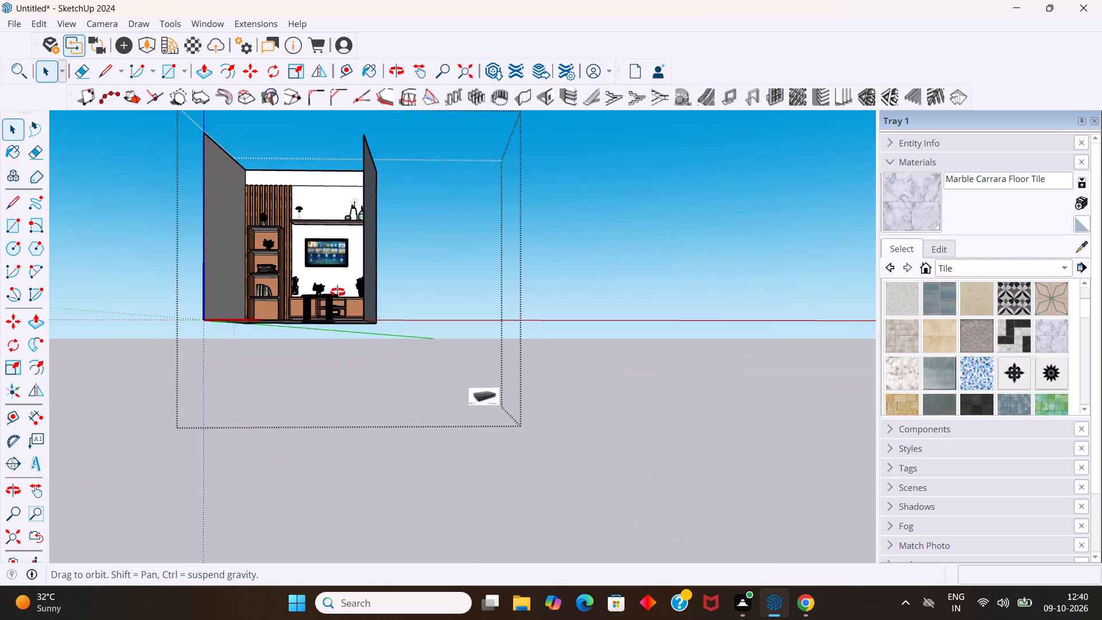
{"action": "middle_click_drag", "start_coordinate": [337, 292], "coordinate": [335, 324]}
{"action": "scroll", "coordinate": [326, 313], "scroll_direction": "down", "scroll_amount": 9}
Exit the furnished room's group and bring both rooms of the model into view.
{"action": "left_click", "coordinate": [377, 295]}
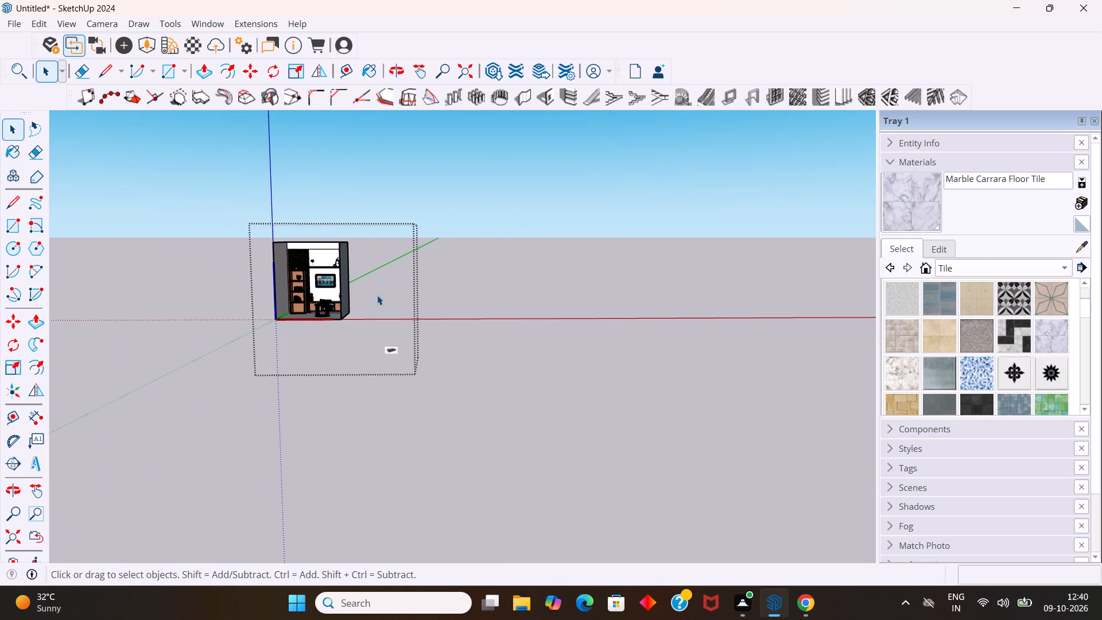
{"action": "left_click", "coordinate": [461, 367]}
{"action": "scroll", "coordinate": [464, 359], "scroll_direction": "down", "scroll_amount": 5}
{"action": "scroll", "coordinate": [424, 323], "scroll_direction": "down", "scroll_amount": 5}
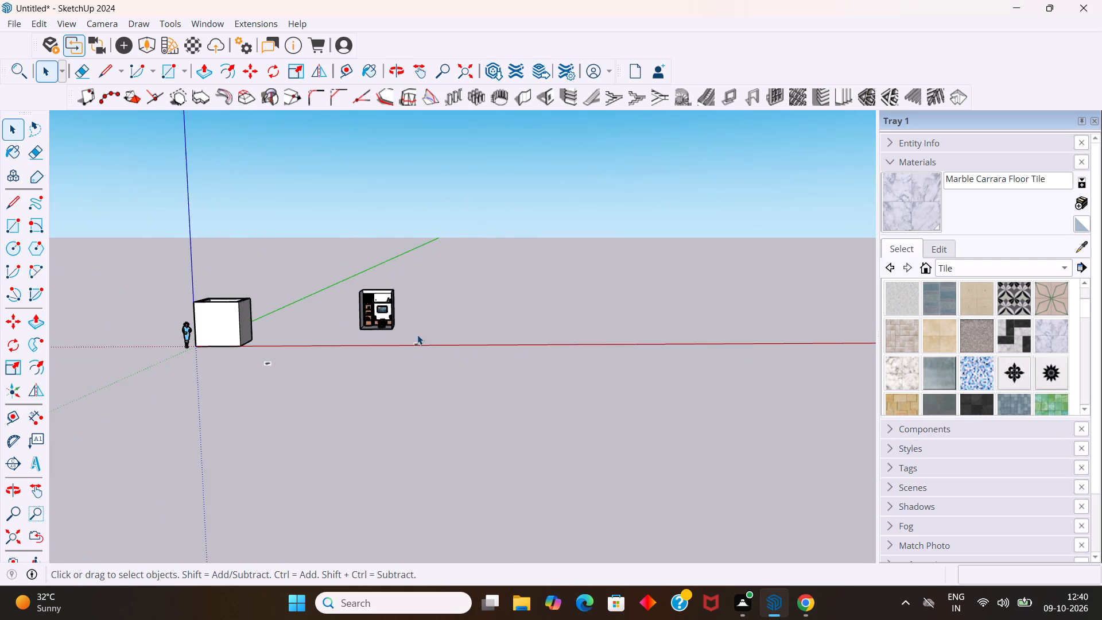
{"action": "middle_click_drag", "start_coordinate": [413, 334], "coordinate": [169, 417]}
{"action": "scroll", "coordinate": [312, 297], "scroll_direction": "up", "scroll_amount": 8}
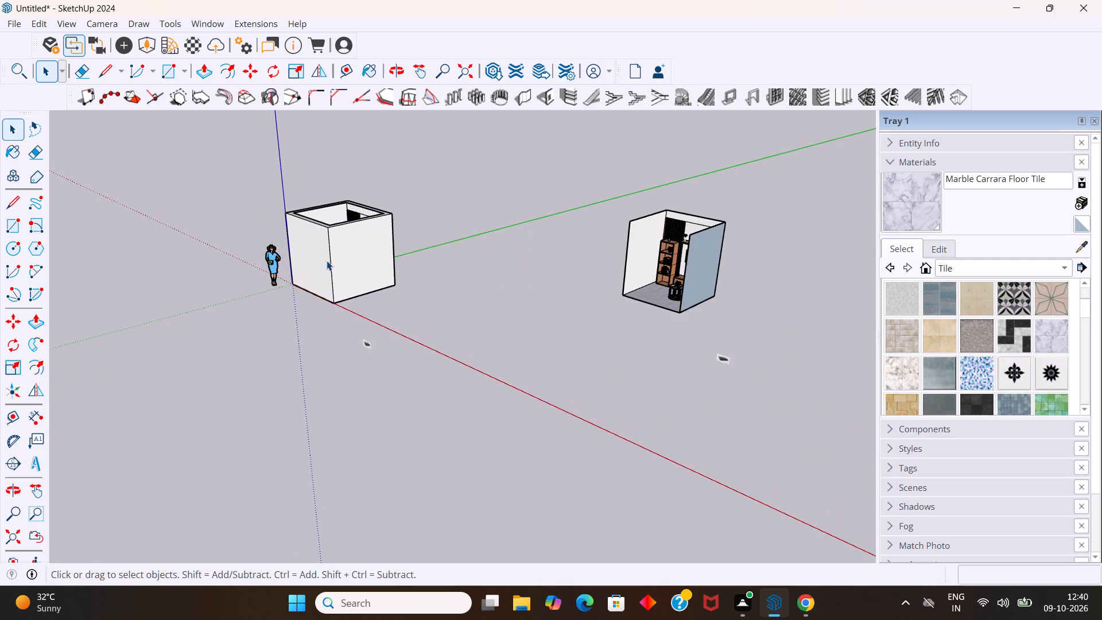
Examine the closed-wall room from above and around, including its bookcase, TV unit, wall shelf and round table.
{"action": "middle_click_drag", "start_coordinate": [327, 260], "coordinate": [361, 306]}
{"action": "double_click", "coordinate": [357, 263]}
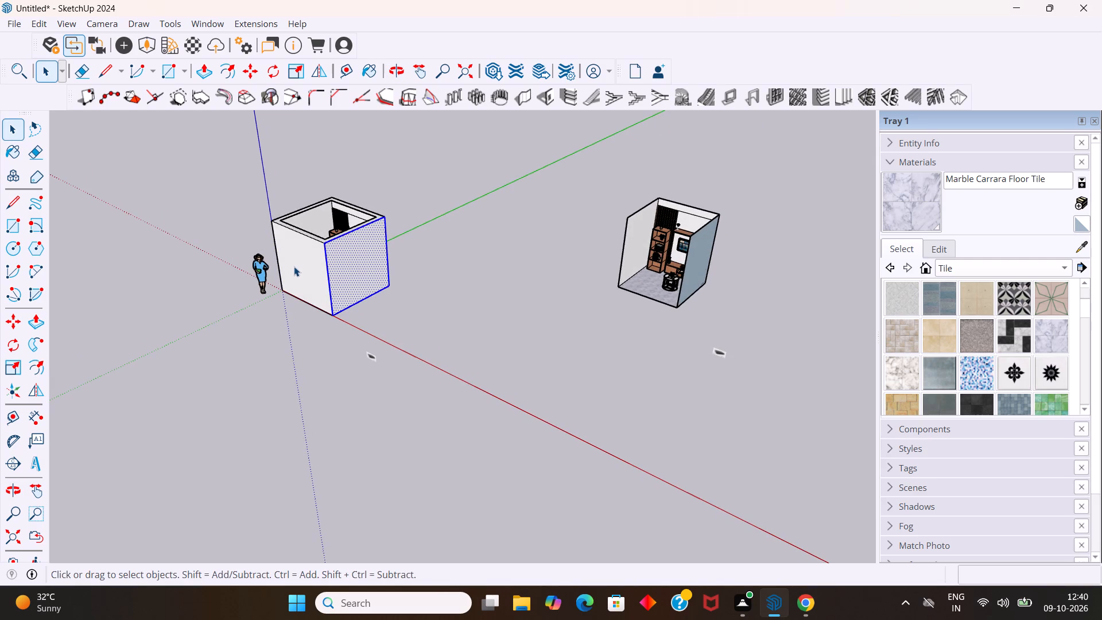
{"action": "scroll", "coordinate": [340, 253], "scroll_direction": "up", "scroll_amount": 3}
{"action": "left_click", "coordinate": [464, 301]}
{"action": "middle_click_drag", "start_coordinate": [443, 286], "coordinate": [443, 292]}
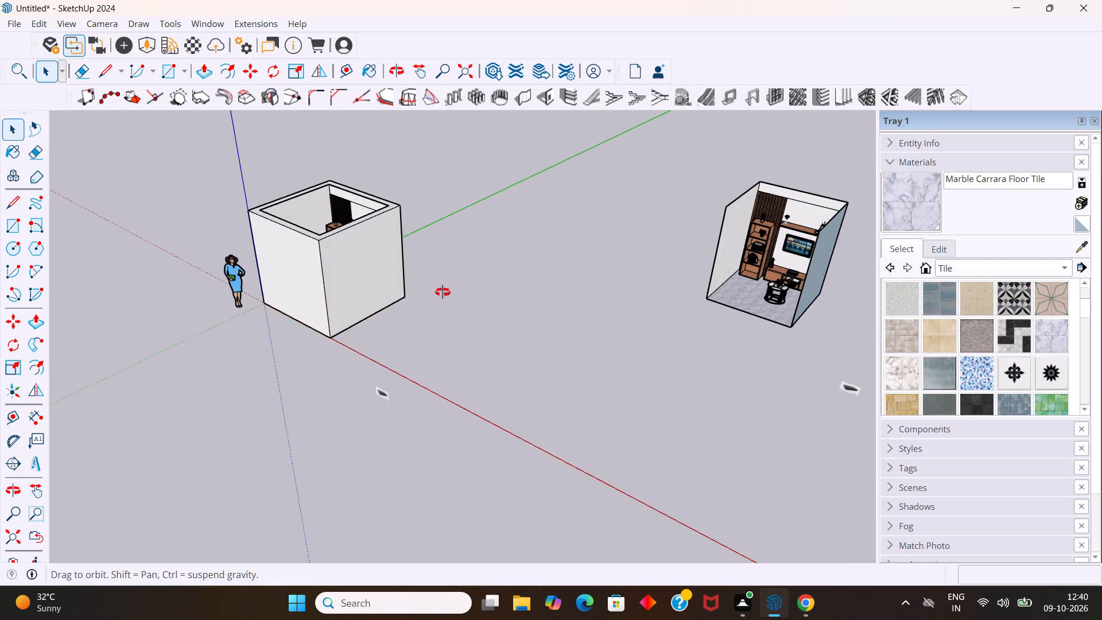
{"action": "middle_click_drag", "start_coordinate": [443, 292], "coordinate": [447, 424]}
{"action": "scroll", "coordinate": [334, 281], "scroll_direction": "up", "scroll_amount": 4}
{"action": "middle_click_drag", "start_coordinate": [335, 273], "coordinate": [673, 268]}
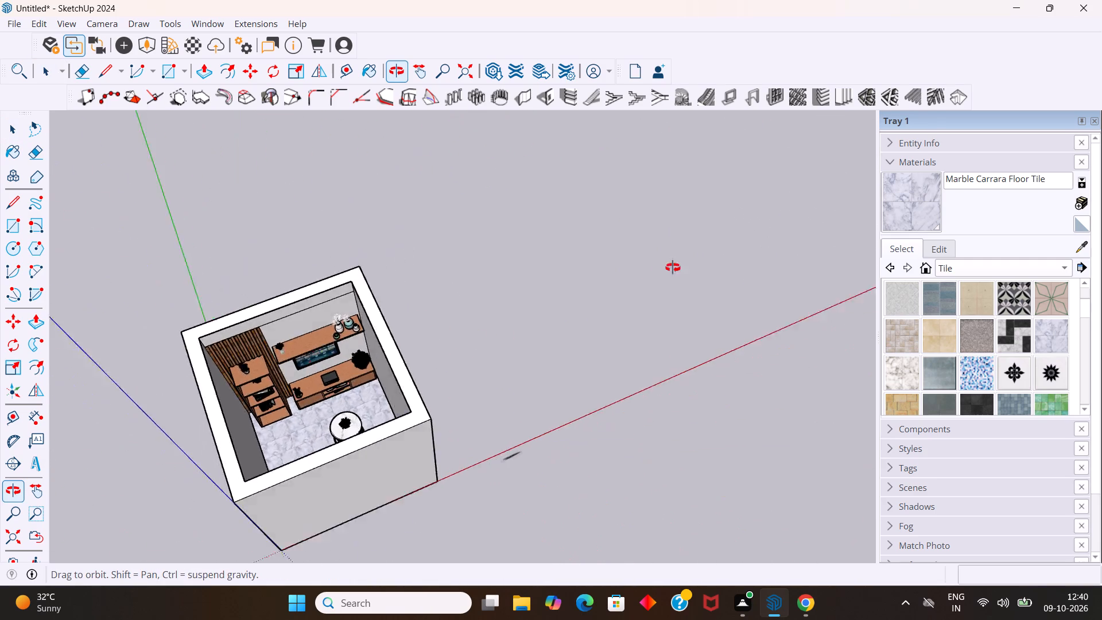
{"action": "middle_click_drag", "start_coordinate": [673, 268], "coordinate": [843, 270]}
{"action": "middle_click", "coordinate": [840, 271]}
{"action": "scroll", "coordinate": [836, 272], "scroll_direction": "up", "scroll_amount": 1}
{"action": "scroll", "coordinate": [542, 311], "scroll_direction": "down", "scroll_amount": 4}
{"action": "scroll", "coordinate": [479, 343], "scroll_direction": "up", "scroll_amount": 1}
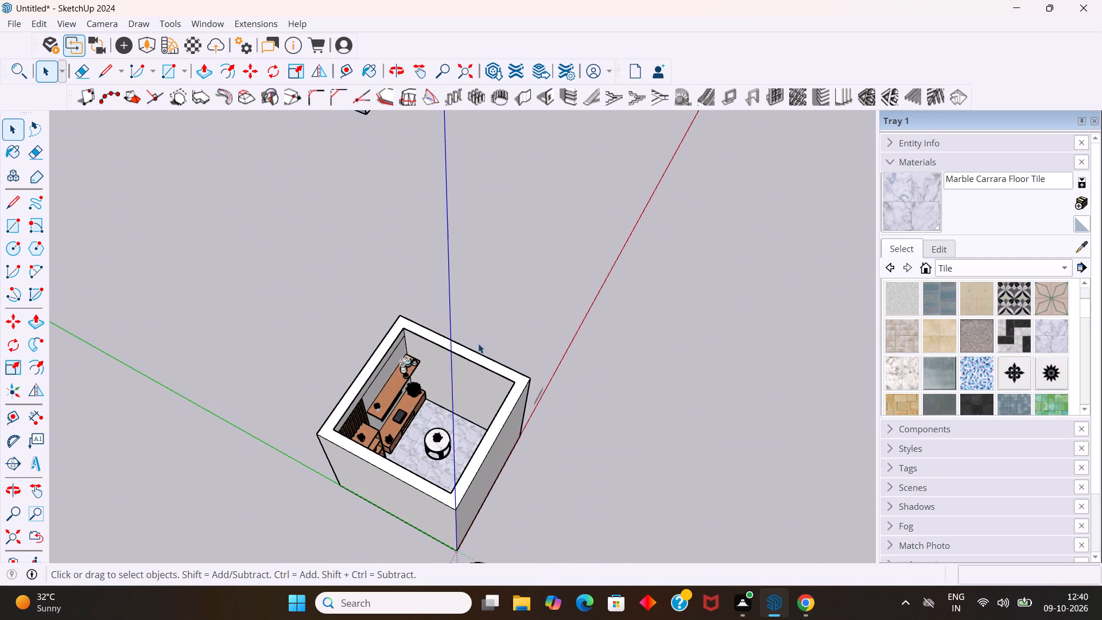
{"action": "scroll", "coordinate": [486, 327], "scroll_direction": "down", "scroll_amount": 8}
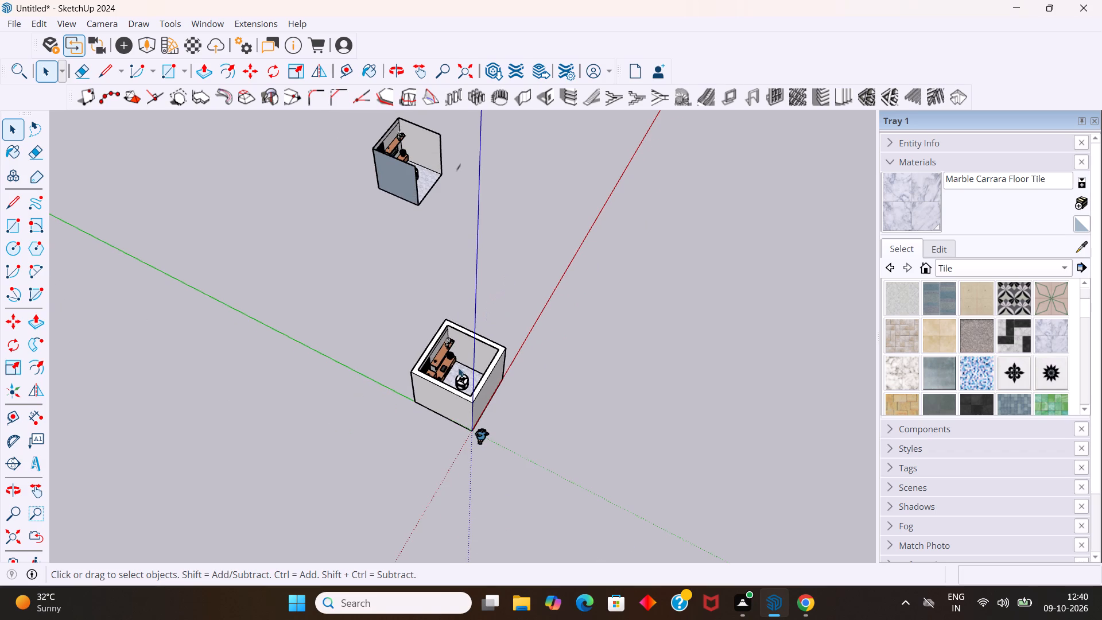
{"action": "scroll", "coordinate": [458, 367], "scroll_direction": "up", "scroll_amount": 9}
{"action": "middle_click_drag", "start_coordinate": [519, 371], "coordinate": [289, 352]}
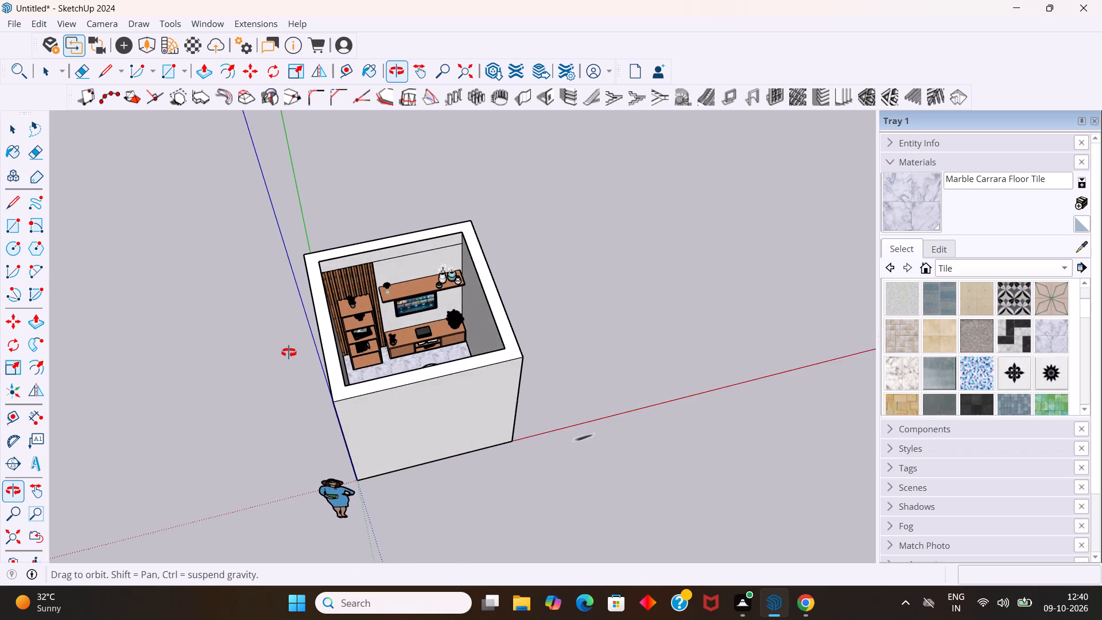
{"action": "middle_click_drag", "start_coordinate": [289, 352], "coordinate": [288, 347]}
{"action": "left_click", "coordinate": [414, 267]}
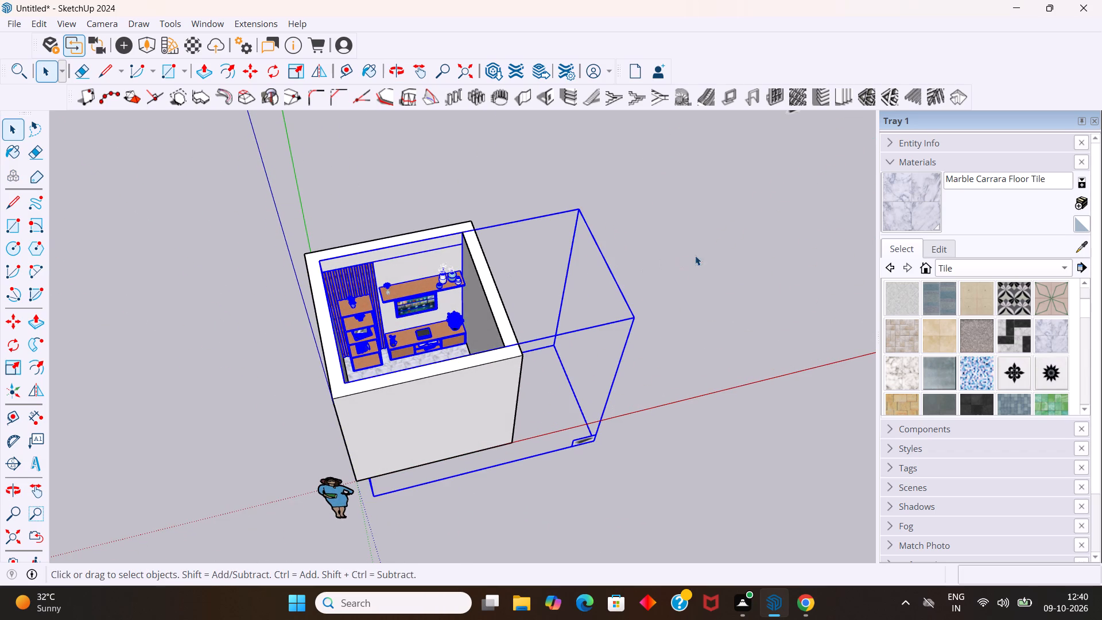
{"action": "left_click", "coordinate": [695, 255]}
{"action": "scroll", "coordinate": [692, 253], "scroll_direction": "down", "scroll_amount": 4}
{"action": "scroll", "coordinate": [631, 273], "scroll_direction": "up", "scroll_amount": 1}
{"action": "middle_click_drag", "start_coordinate": [618, 273], "coordinate": [557, 269]}
{"action": "scroll", "coordinate": [557, 267], "scroll_direction": "down", "scroll_amount": 5}
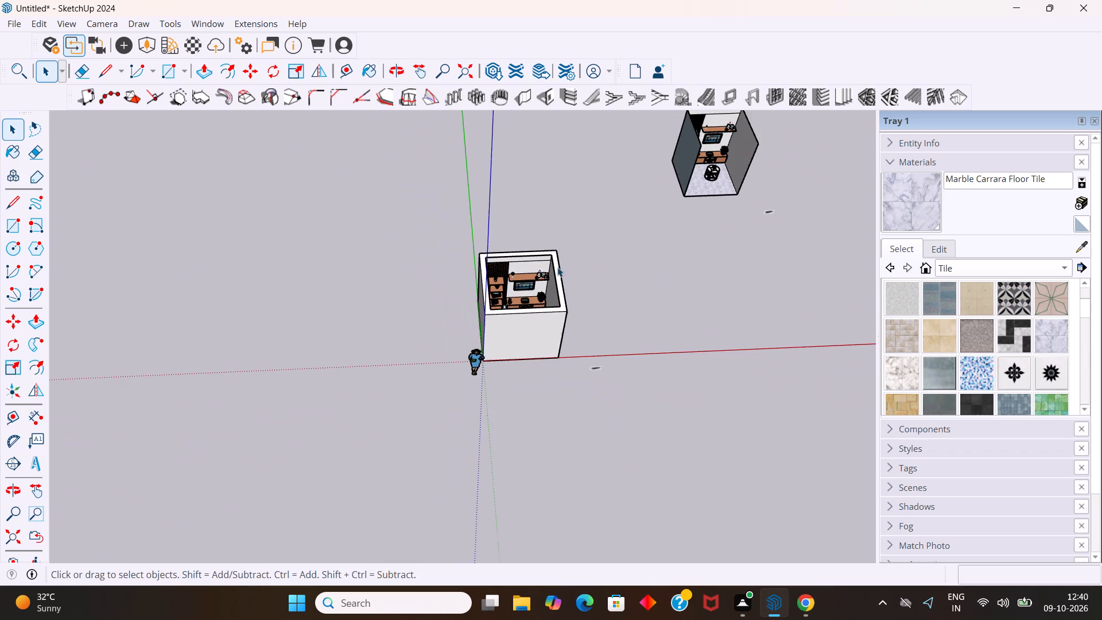
{"action": "scroll", "coordinate": [522, 273], "scroll_direction": "up", "scroll_amount": 15}
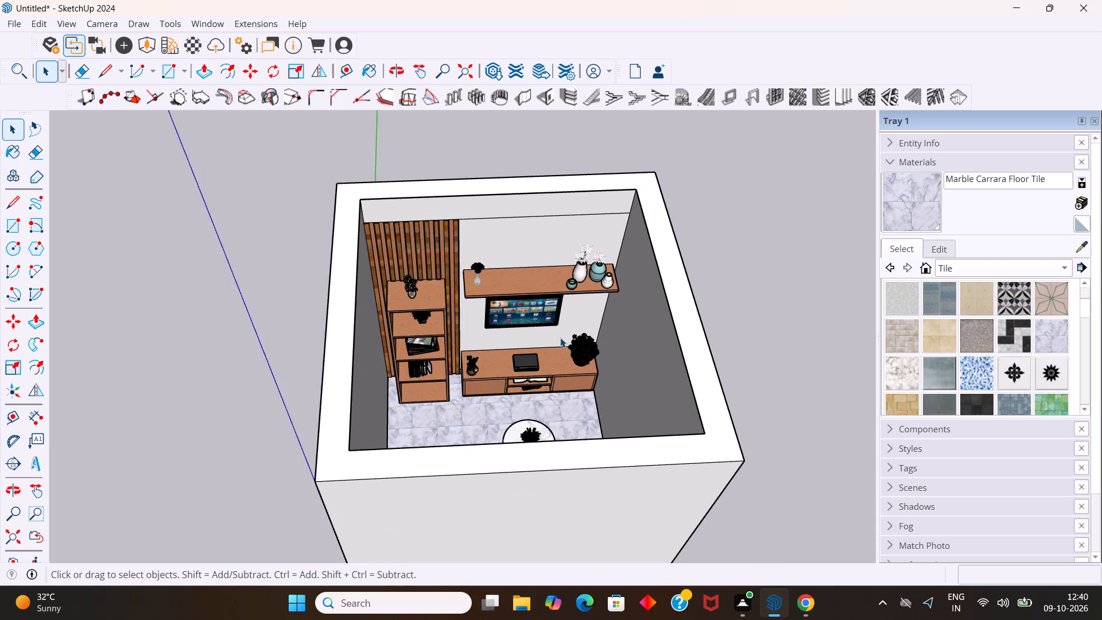
{"action": "scroll", "coordinate": [560, 338], "scroll_direction": "up", "scroll_amount": 4}
{"action": "scroll", "coordinate": [546, 342], "scroll_direction": "down", "scroll_amount": 8}
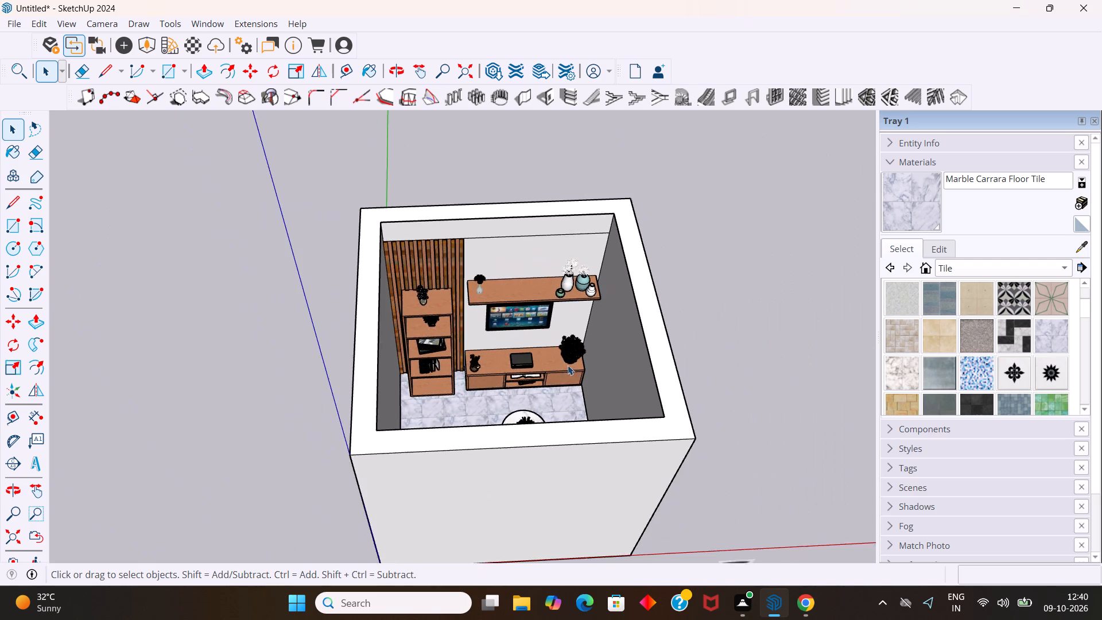
{"action": "middle_click_drag", "start_coordinate": [568, 366], "coordinate": [608, 377]}
{"action": "middle_click_drag", "start_coordinate": [615, 369], "coordinate": [627, 369]}
{"action": "middle_click", "coordinate": [627, 369]}
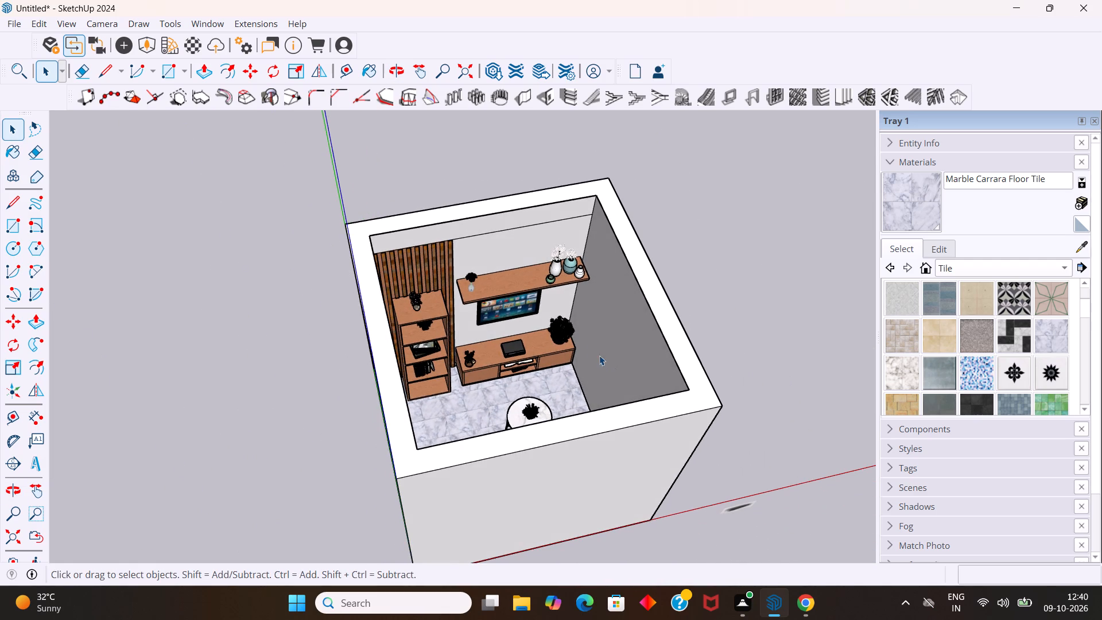
Place a horizontal guide 3' below the top edge on the outer face of the side wall opposite the bookcase.
{"action": "middle_click_drag", "start_coordinate": [589, 337], "coordinate": [165, 208]}
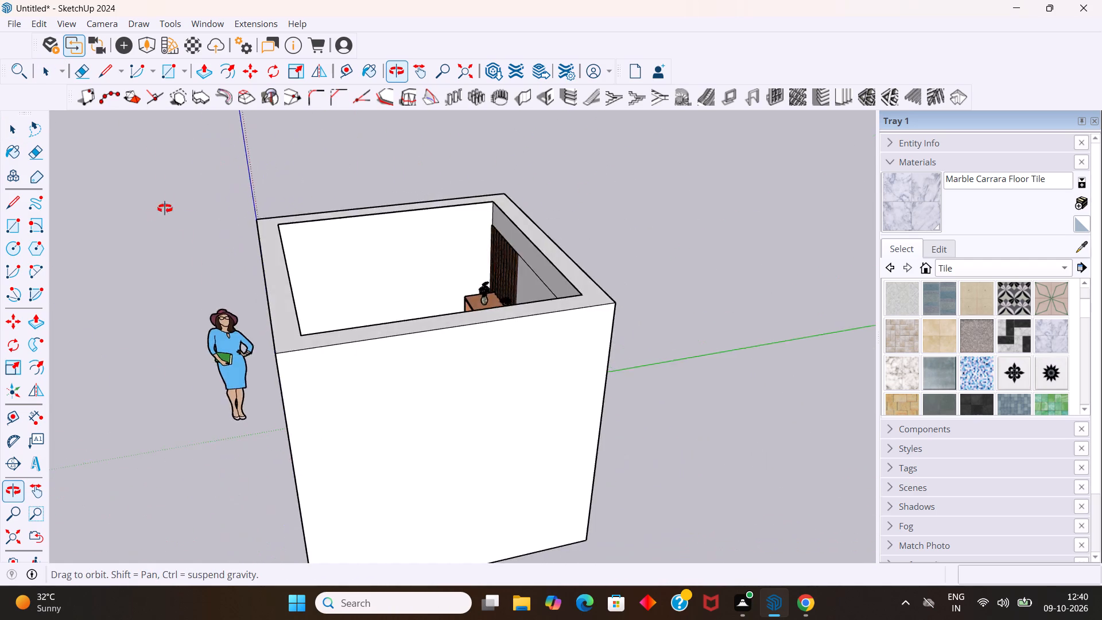
{"action": "middle_click_drag", "start_coordinate": [165, 208], "coordinate": [204, 187]}
{"action": "scroll", "coordinate": [199, 196], "scroll_direction": "down", "scroll_amount": 5}
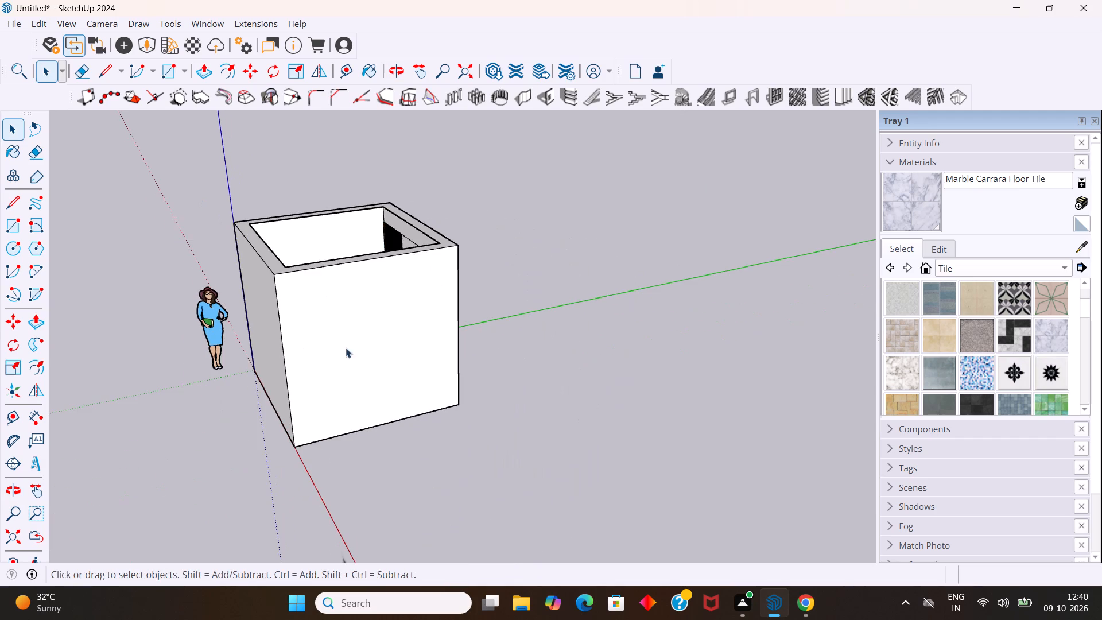
{"action": "middle_click_drag", "start_coordinate": [366, 370], "coordinate": [321, 325]}
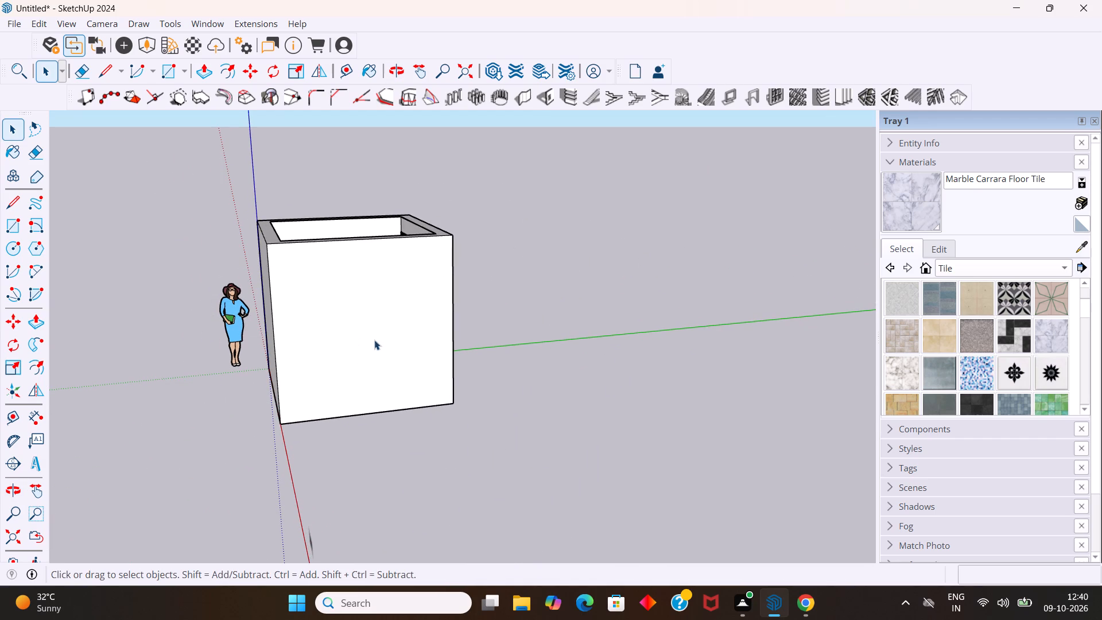
{"action": "scroll", "coordinate": [415, 358], "scroll_direction": "down", "scroll_amount": 4}
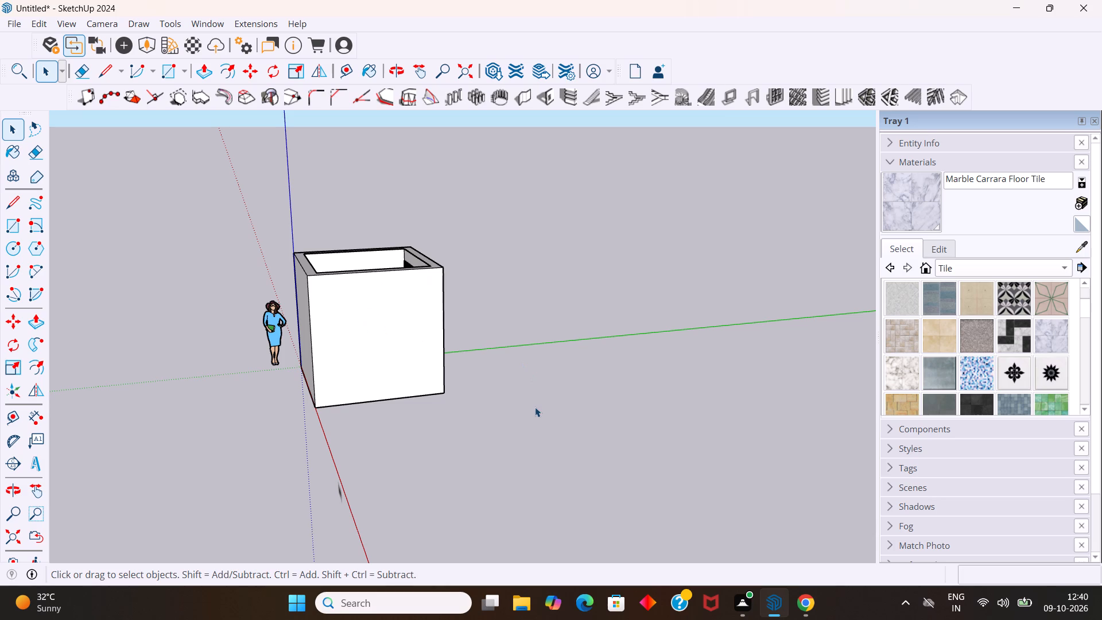
{"action": "scroll", "coordinate": [389, 383], "scroll_direction": "up", "scroll_amount": 6}
{"action": "middle_click_drag", "start_coordinate": [367, 362], "coordinate": [309, 382]}
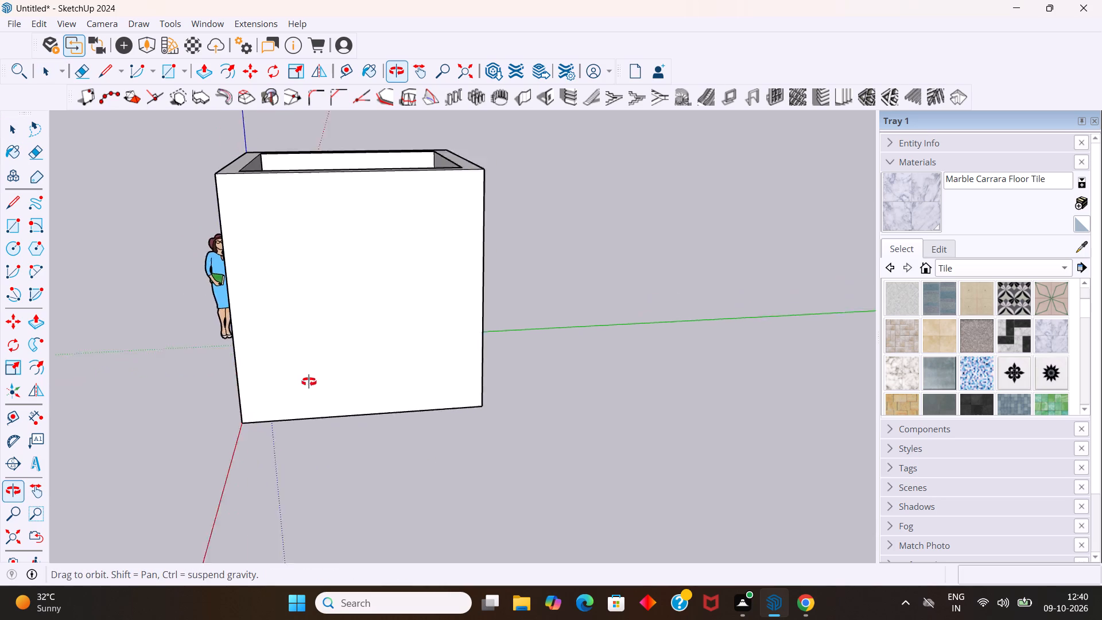
{"action": "middle_click_drag", "start_coordinate": [309, 382], "coordinate": [295, 390]}
{"action": "scroll", "coordinate": [295, 390], "scroll_direction": "up", "scroll_amount": 1}
{"action": "key", "text": "t"}
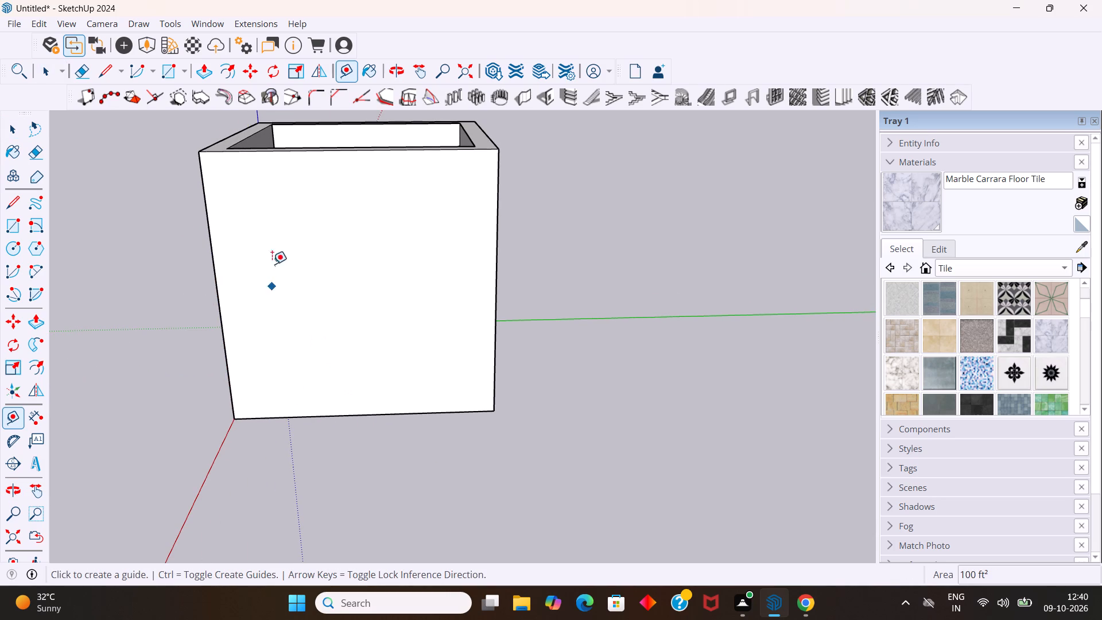
{"action": "left_click_drag", "start_coordinate": [339, 152], "coordinate": [339, 162]}
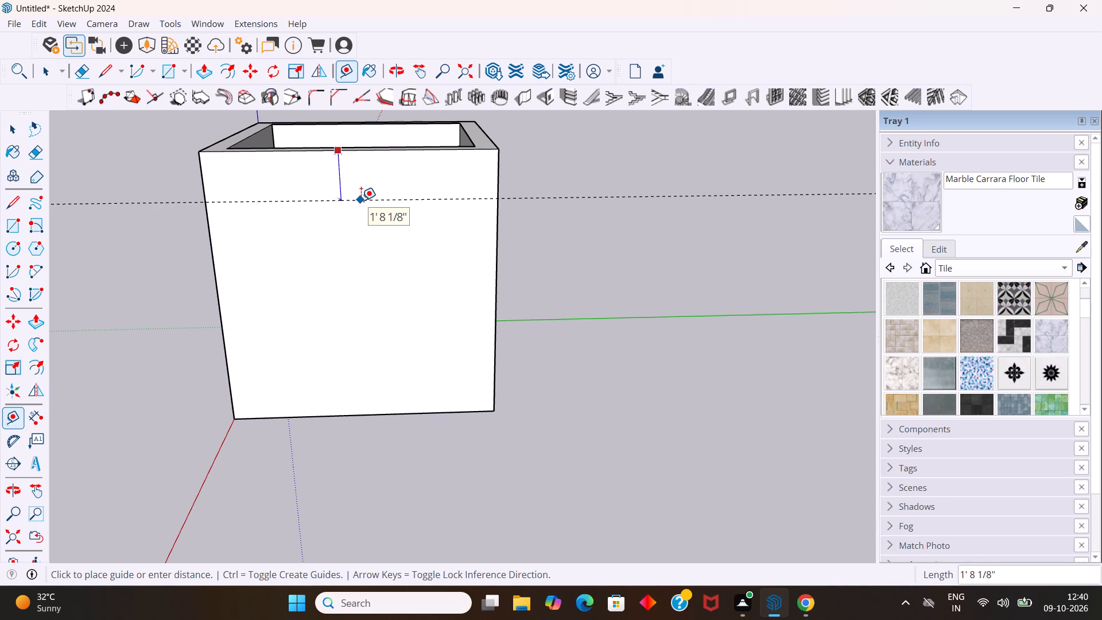
{"action": "type", "text": "3'"}
{"action": "key", "text": "Return"}
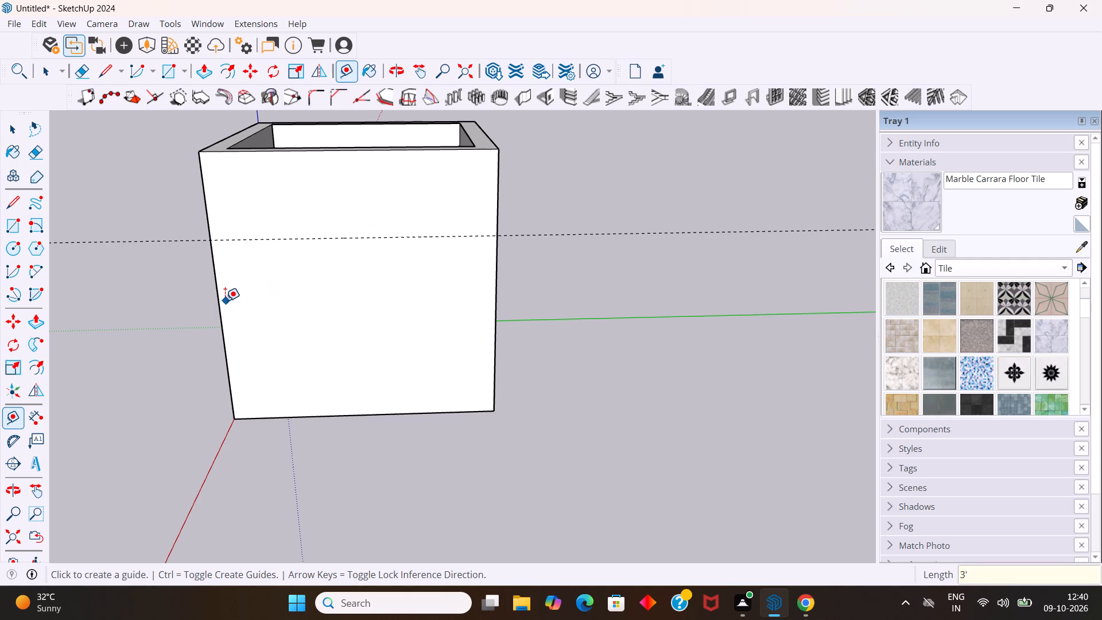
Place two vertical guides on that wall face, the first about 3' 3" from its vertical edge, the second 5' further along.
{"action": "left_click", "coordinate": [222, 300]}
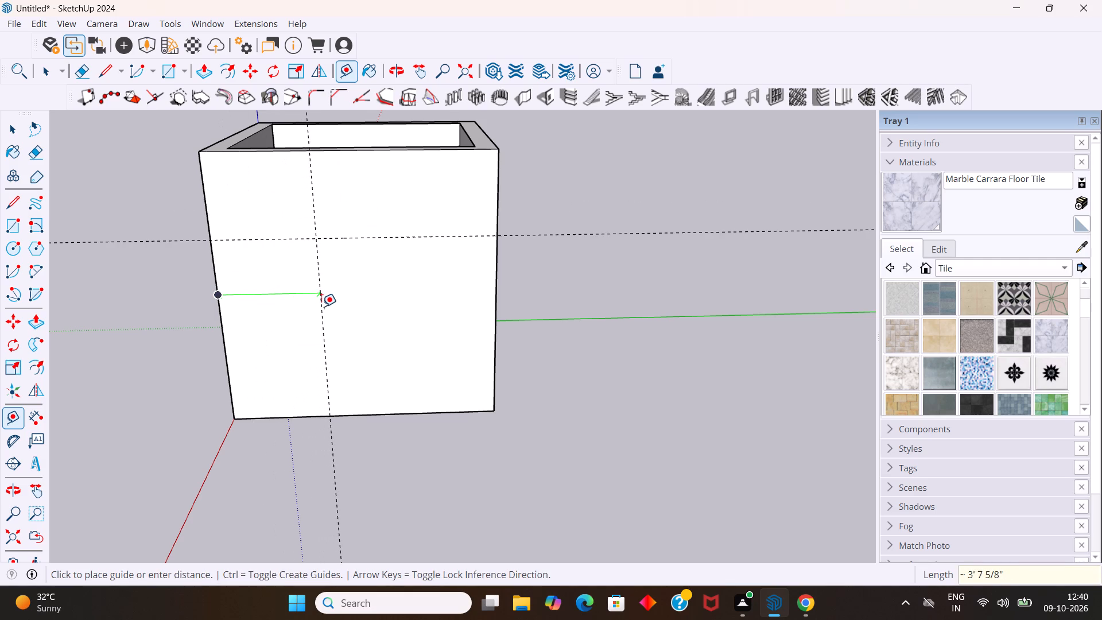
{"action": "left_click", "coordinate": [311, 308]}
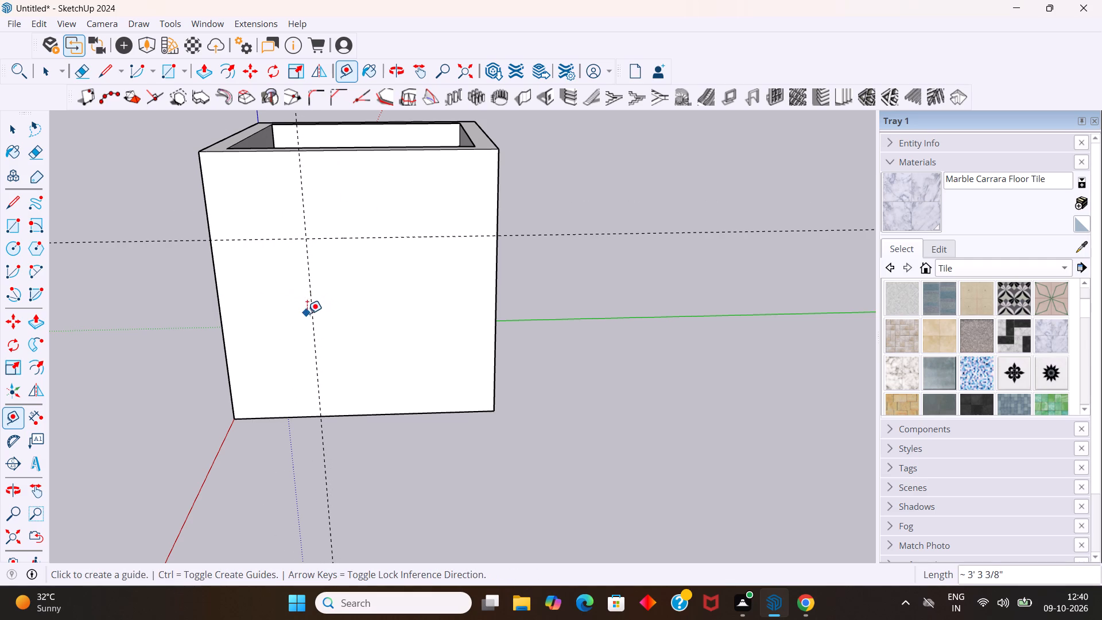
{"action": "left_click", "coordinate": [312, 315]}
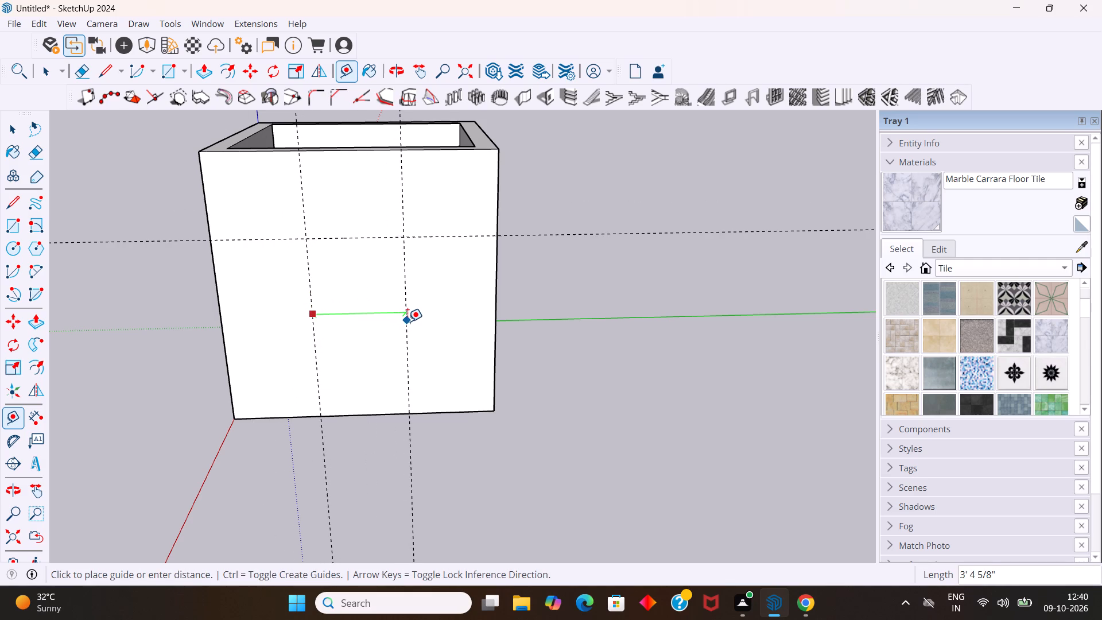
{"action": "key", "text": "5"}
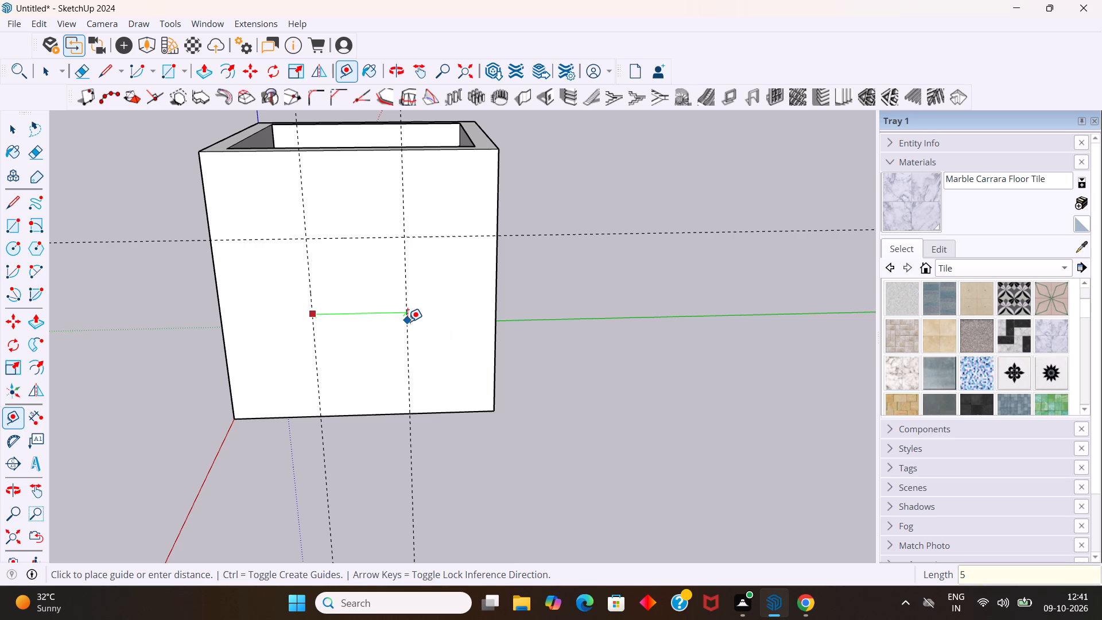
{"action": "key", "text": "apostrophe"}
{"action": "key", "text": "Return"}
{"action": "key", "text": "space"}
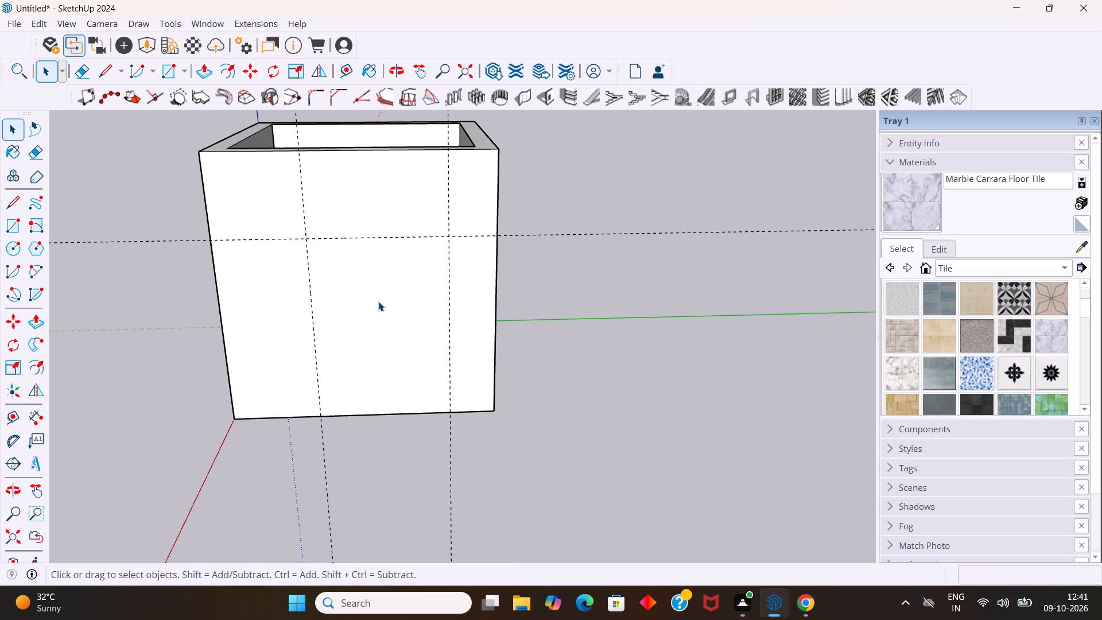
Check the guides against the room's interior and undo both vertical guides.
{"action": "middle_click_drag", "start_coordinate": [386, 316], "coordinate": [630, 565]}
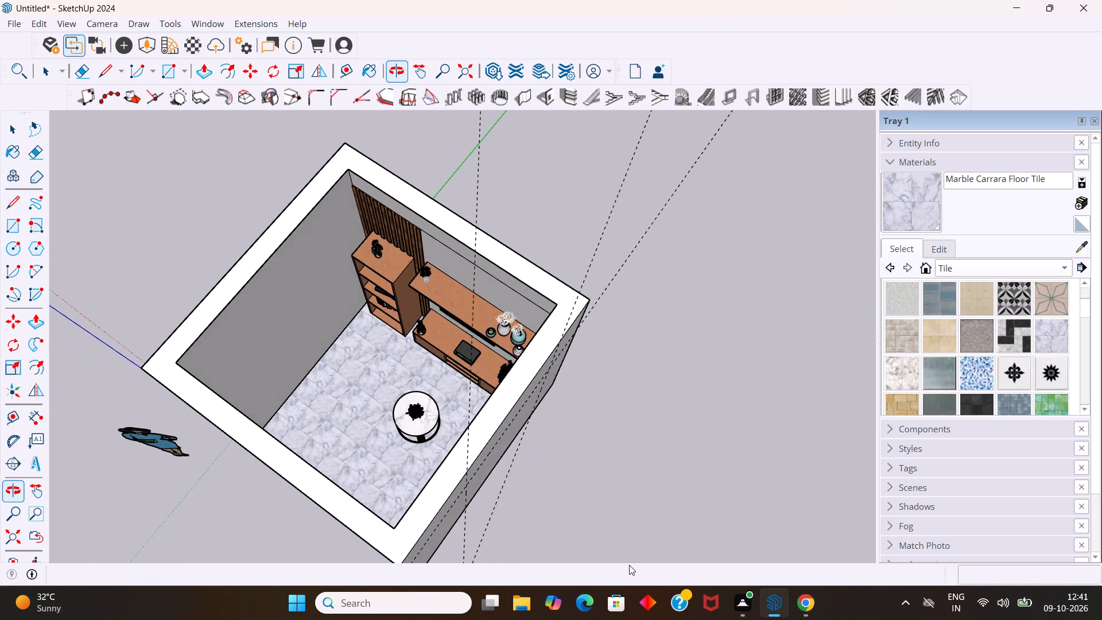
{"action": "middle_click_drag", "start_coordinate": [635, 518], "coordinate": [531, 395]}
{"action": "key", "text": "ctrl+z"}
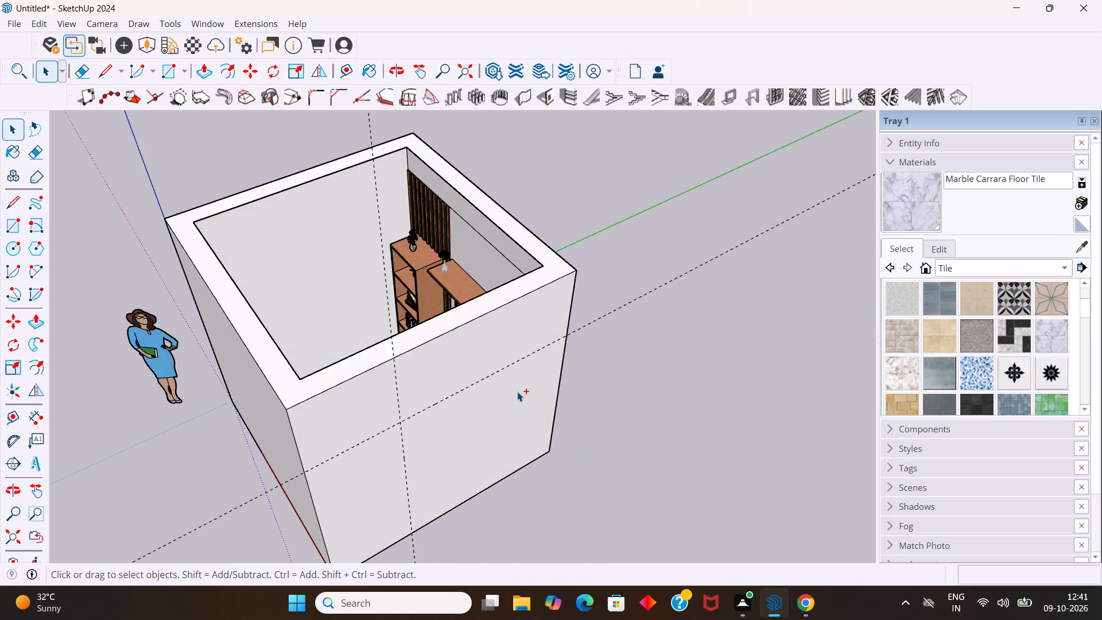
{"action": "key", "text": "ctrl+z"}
Place a vertical guide freehand in from the wall face's edge nearest the human figure, and a second guide 5' beyond it.
{"action": "key", "text": "t"}
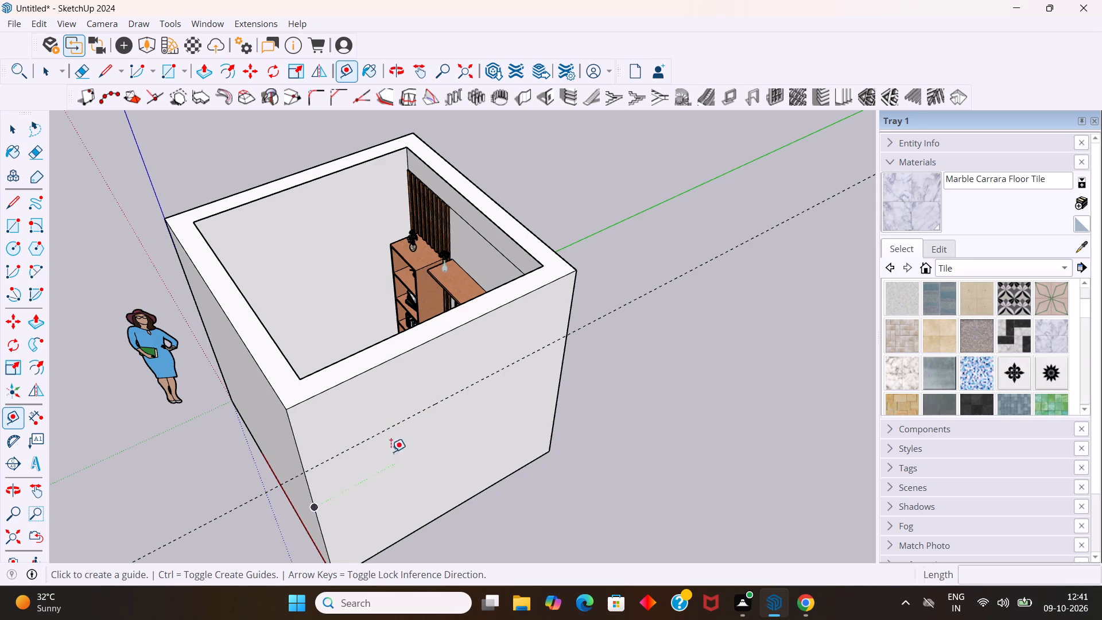
{"action": "middle_click_drag", "start_coordinate": [391, 451], "coordinate": [286, 316]}
{"action": "middle_click", "coordinate": [284, 315]}
{"action": "left_click", "coordinate": [231, 378]}
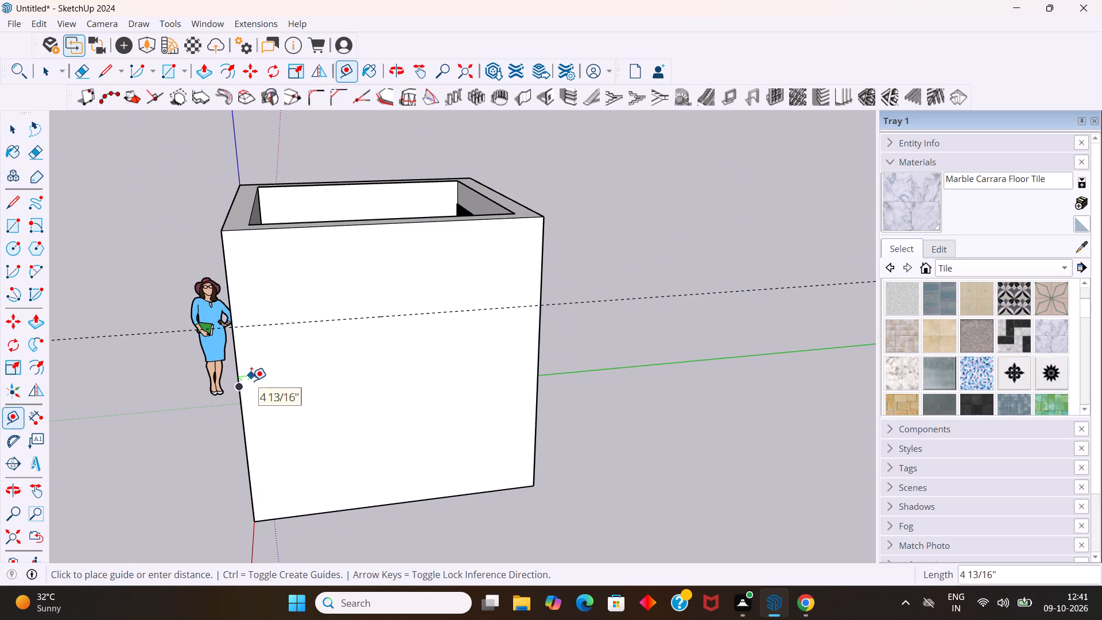
{"action": "key", "text": "space"}
{"action": "type", "text": "t"}
{"action": "left_click", "coordinate": [240, 387]}
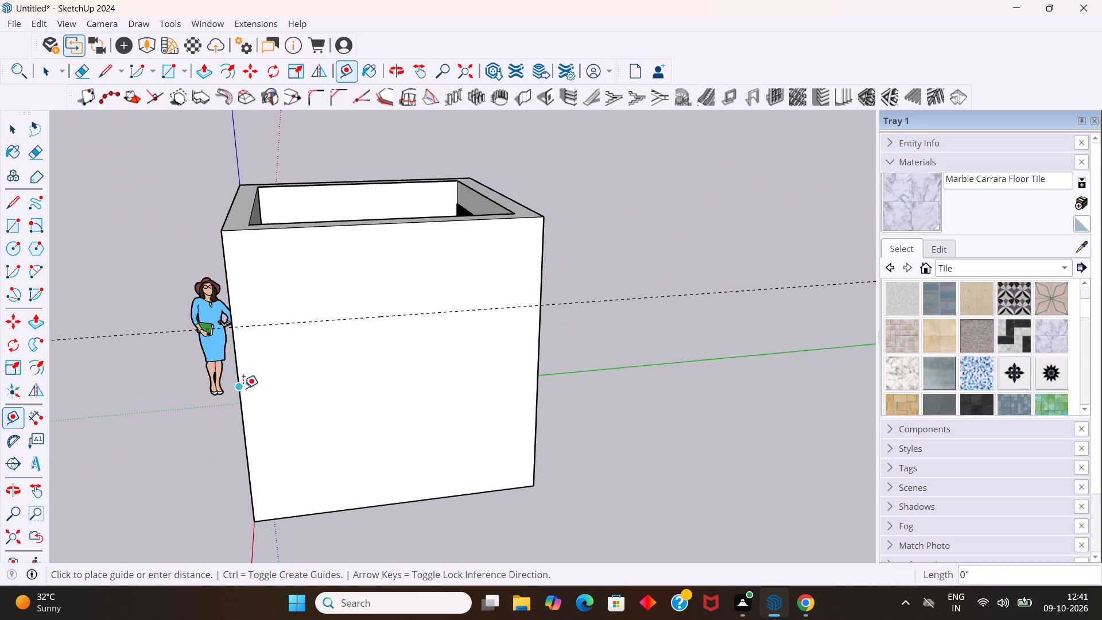
{"action": "double_click", "coordinate": [301, 396]}
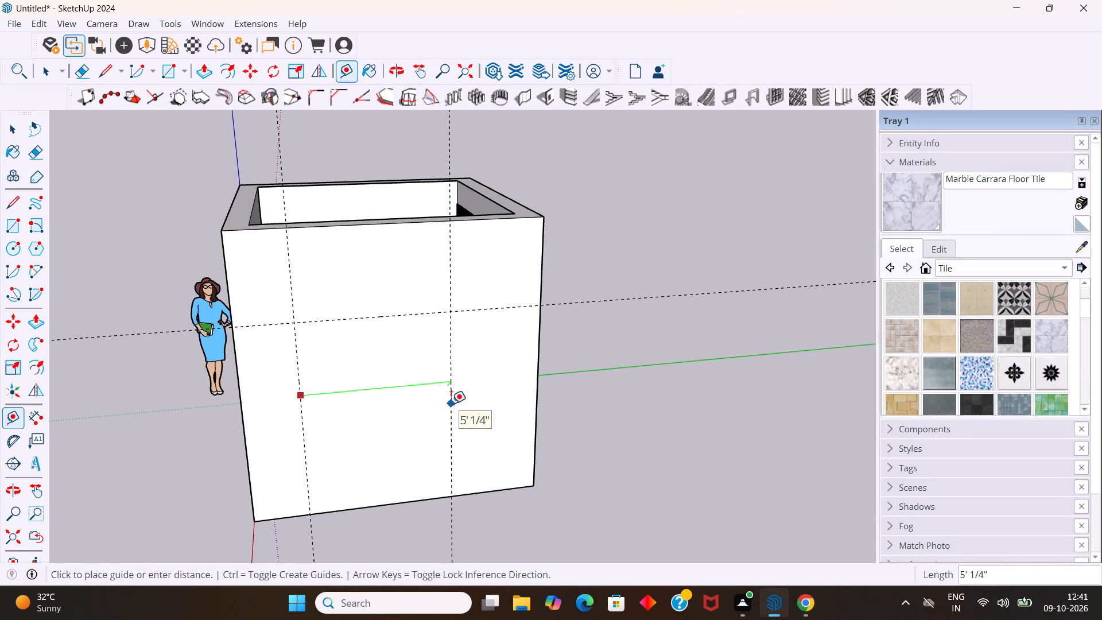
{"action": "key", "text": "5"}
{"action": "key", "text": "apostrophe"}
{"action": "key", "text": "Return"}
{"action": "key", "text": "space"}
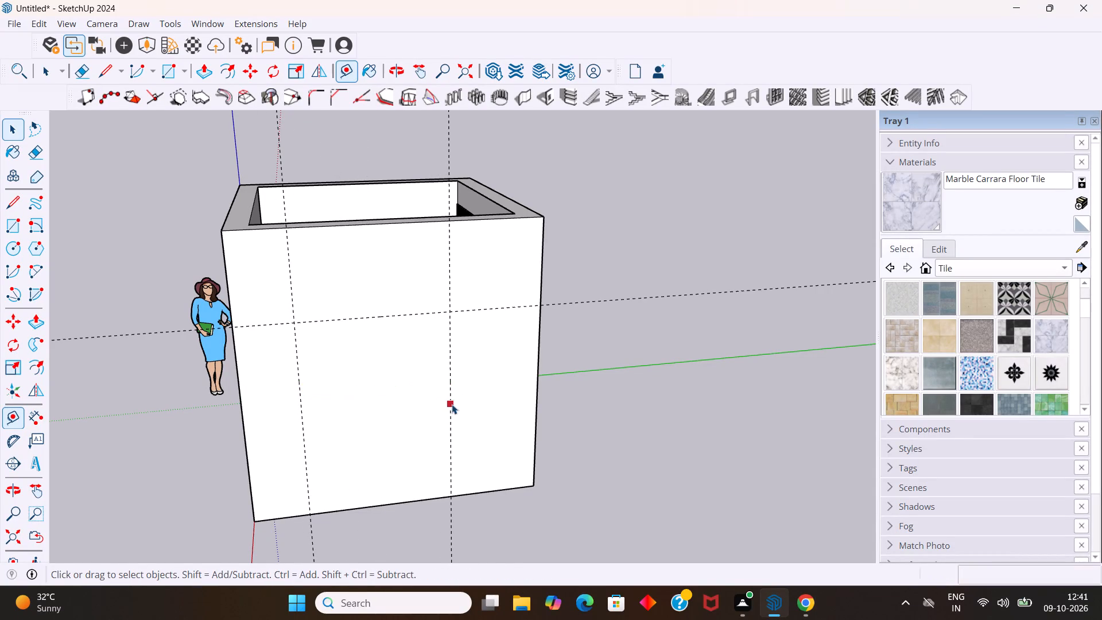
Draw a 5' by 7' rectangle on the wall face, from the guide intersection down to the wall's bottom edge.
{"action": "left_click", "coordinate": [397, 373]}
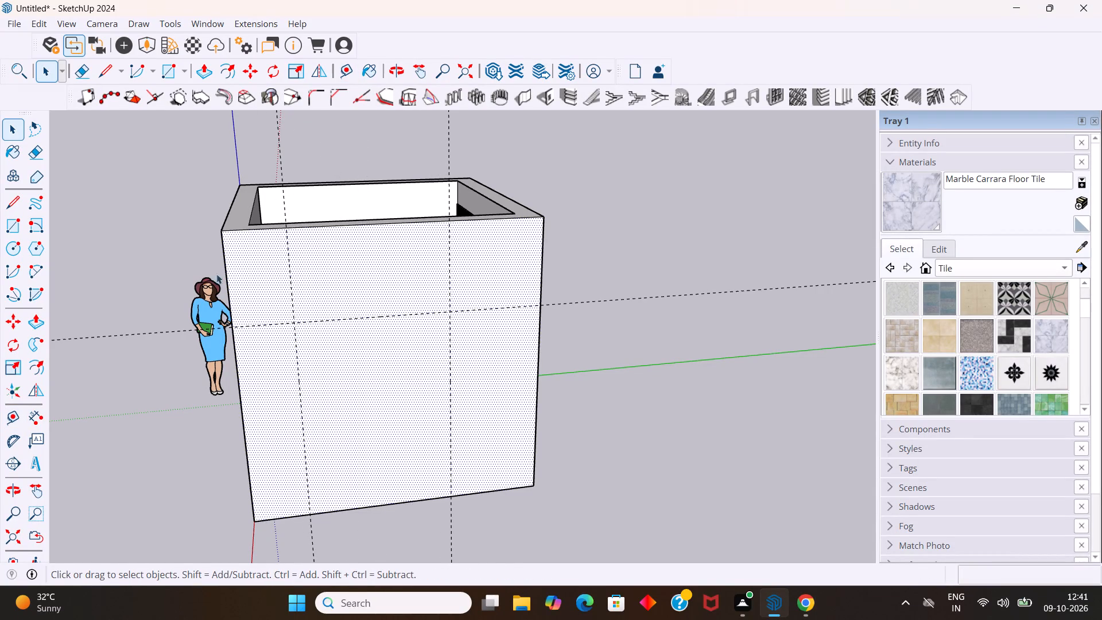
{"action": "key", "text": "r"}
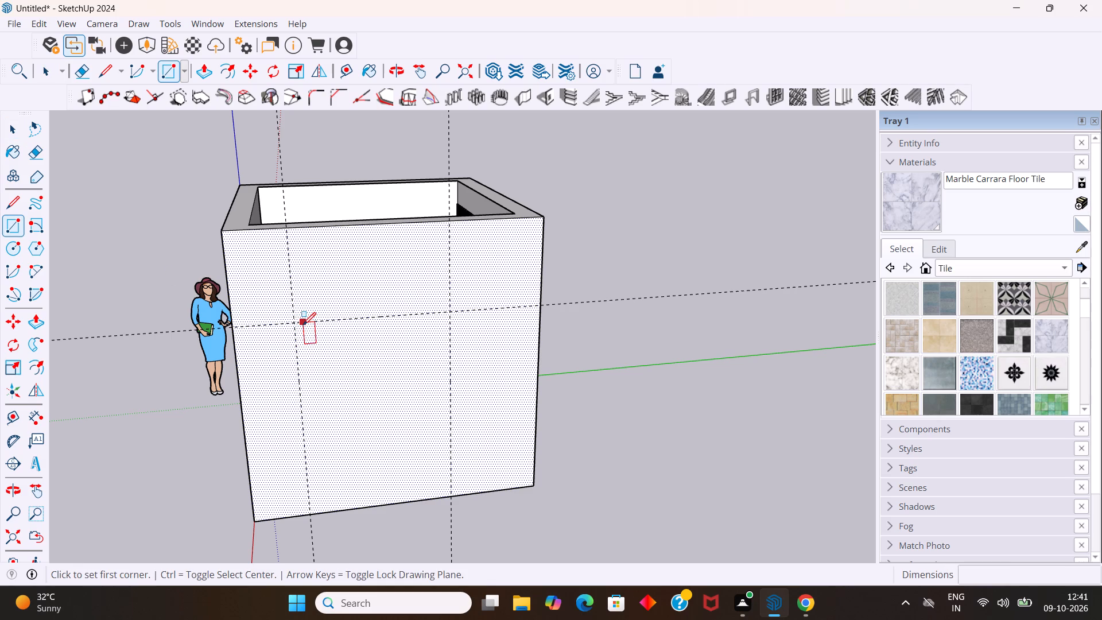
{"action": "left_click", "coordinate": [297, 323]}
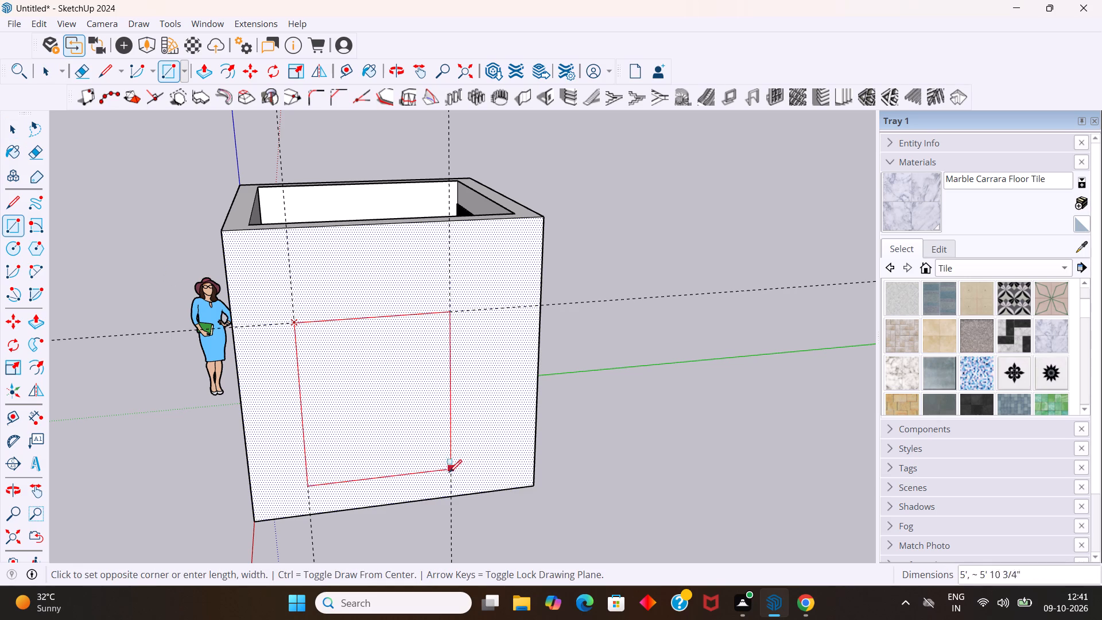
{"action": "left_click", "coordinate": [449, 494]}
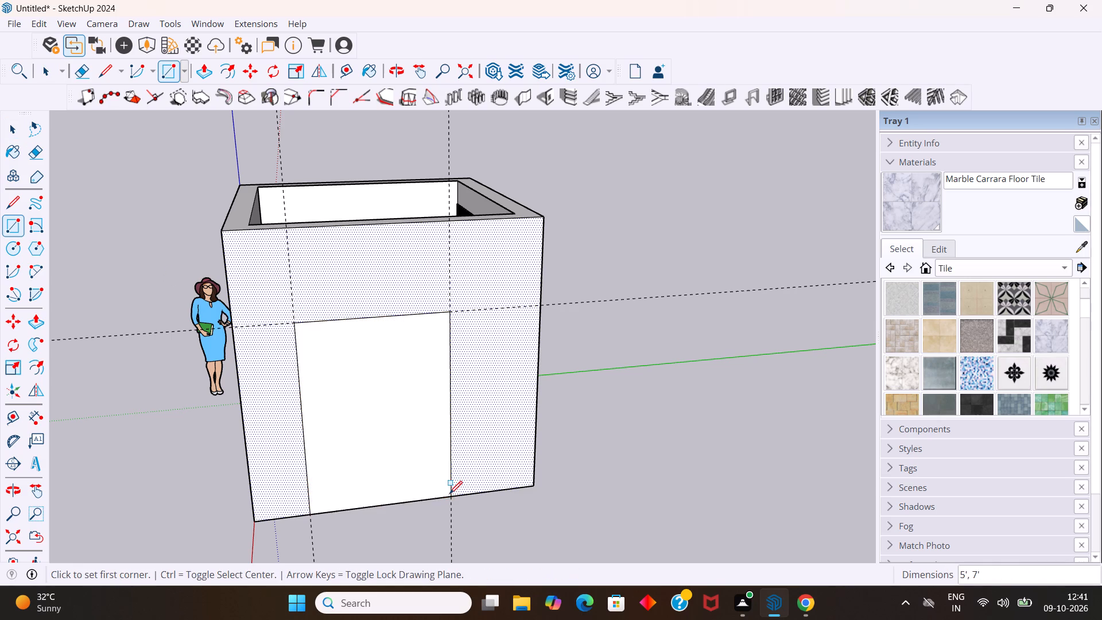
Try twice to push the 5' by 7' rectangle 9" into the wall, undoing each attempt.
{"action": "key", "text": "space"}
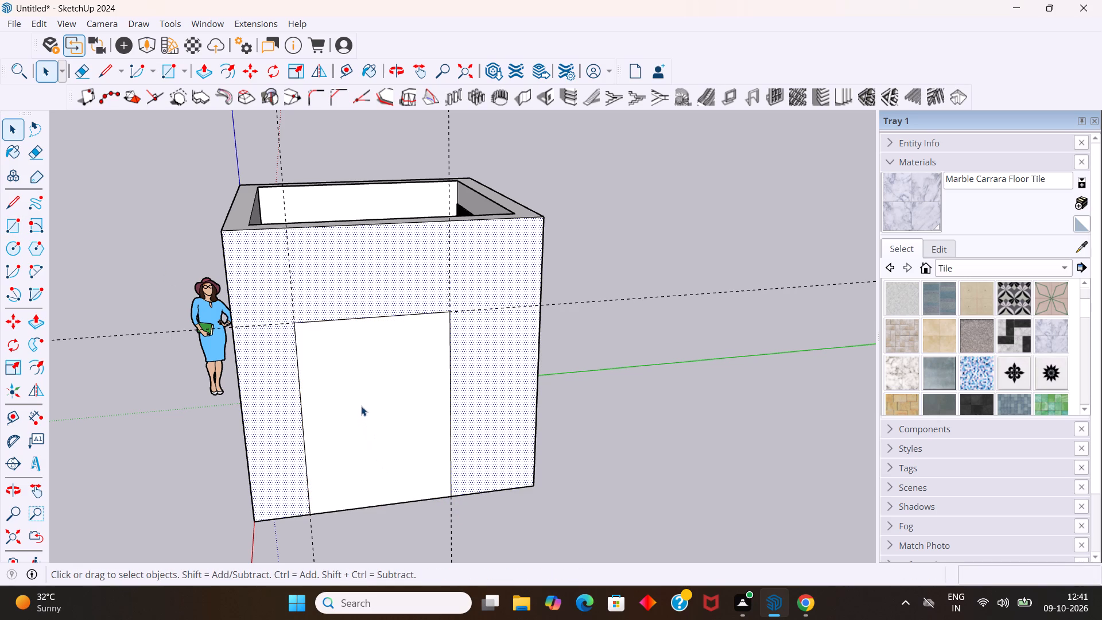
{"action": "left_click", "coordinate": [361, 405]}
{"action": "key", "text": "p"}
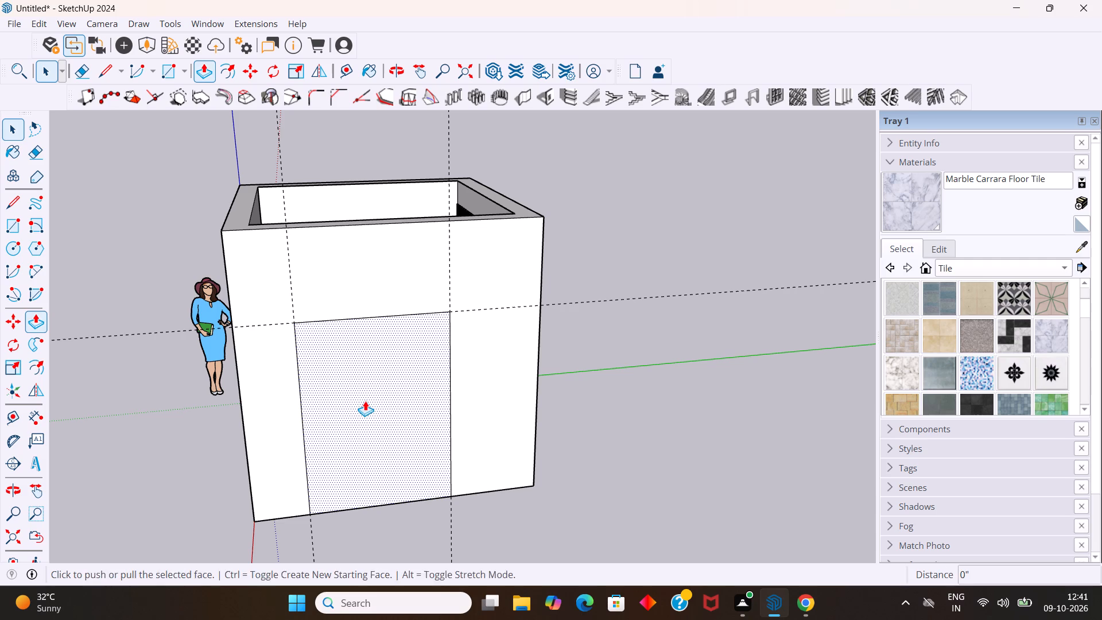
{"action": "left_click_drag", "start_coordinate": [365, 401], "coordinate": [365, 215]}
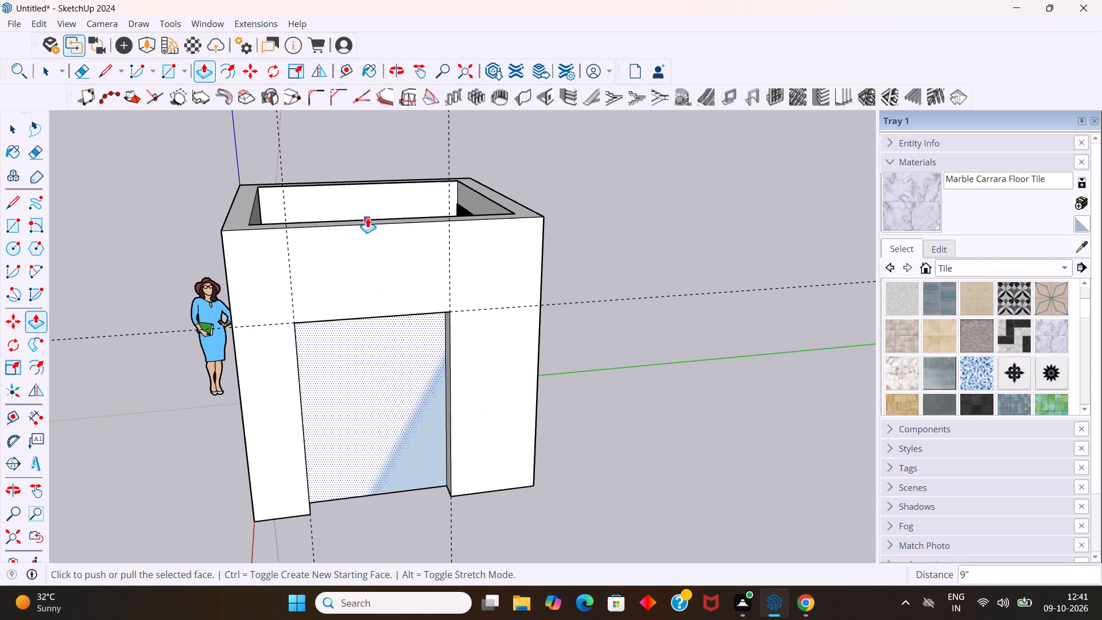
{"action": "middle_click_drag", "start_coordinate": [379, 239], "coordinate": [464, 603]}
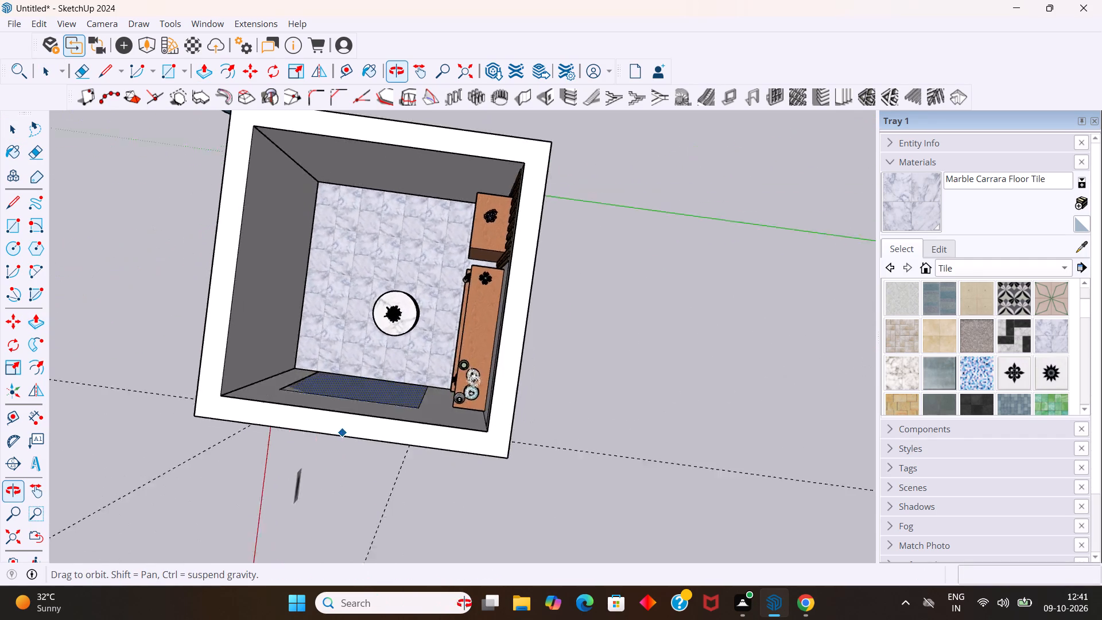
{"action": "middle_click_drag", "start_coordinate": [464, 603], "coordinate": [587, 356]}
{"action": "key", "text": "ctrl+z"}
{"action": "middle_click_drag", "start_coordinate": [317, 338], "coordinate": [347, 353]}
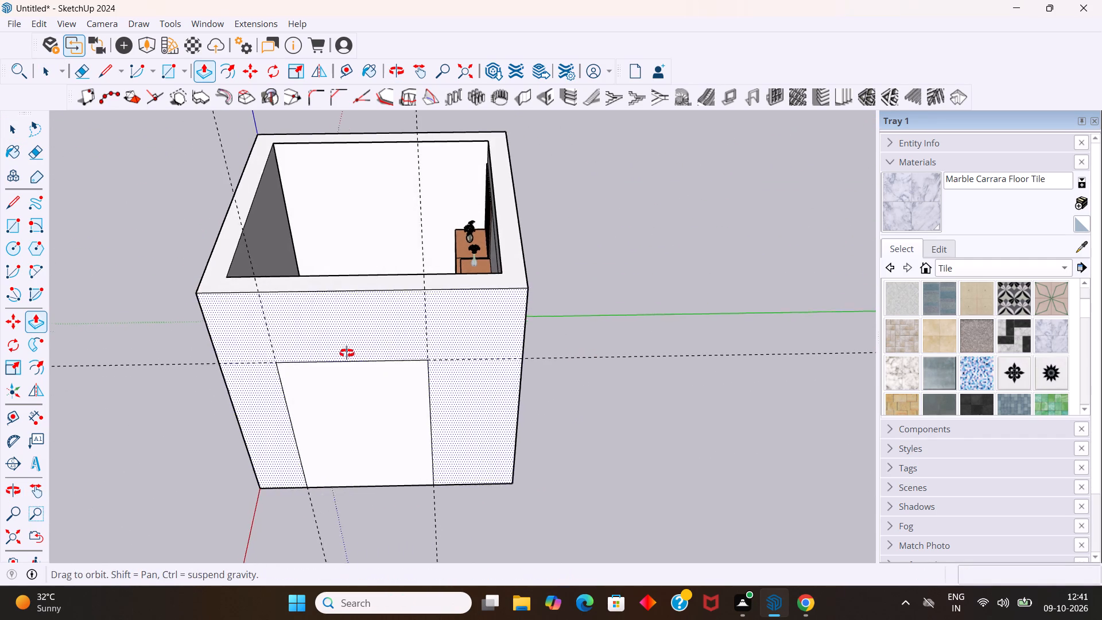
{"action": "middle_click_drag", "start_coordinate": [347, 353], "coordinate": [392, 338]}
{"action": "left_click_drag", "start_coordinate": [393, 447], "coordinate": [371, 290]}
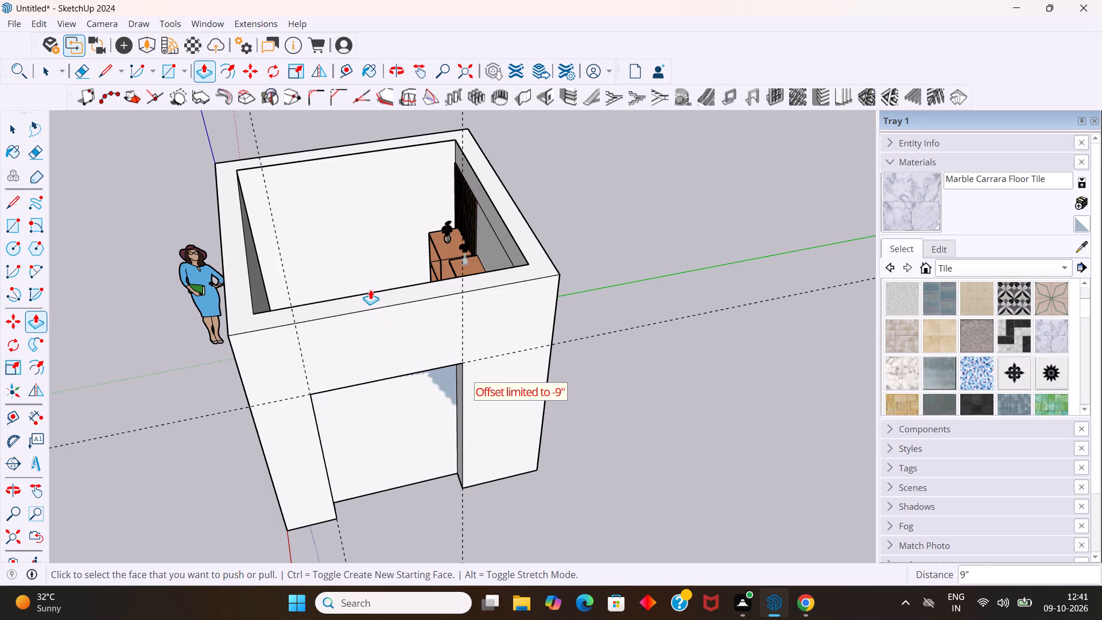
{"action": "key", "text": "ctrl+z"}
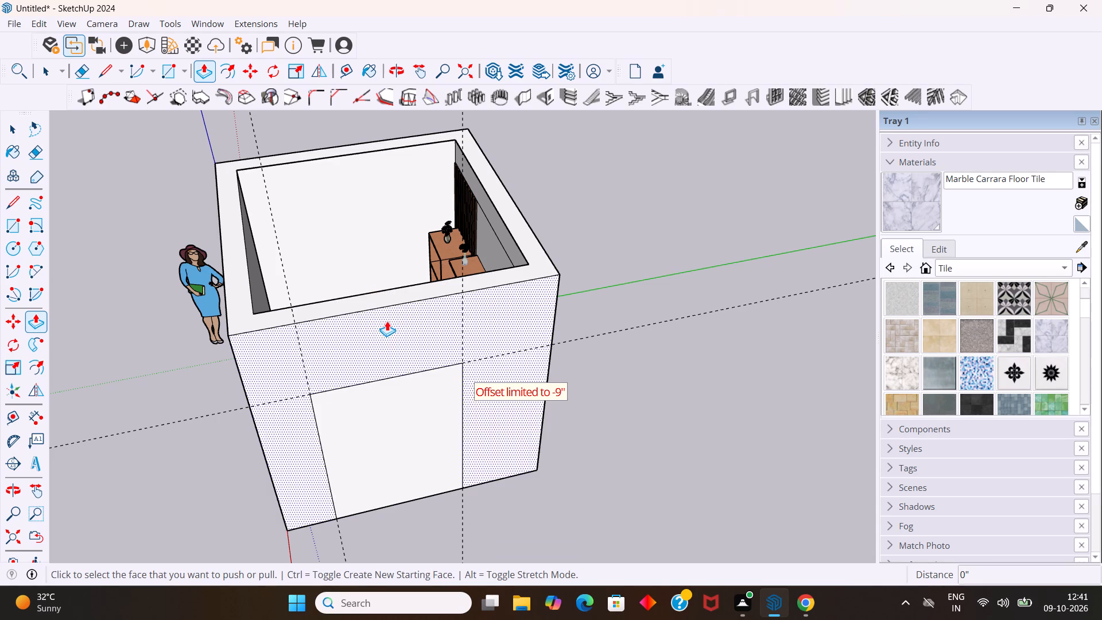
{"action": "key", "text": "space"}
Open the separate open-fronted TV wall room's group for editing.
{"action": "scroll", "coordinate": [330, 328], "scroll_direction": "down", "scroll_amount": 9}
{"action": "middle_click_drag", "start_coordinate": [328, 330], "coordinate": [601, 222]}
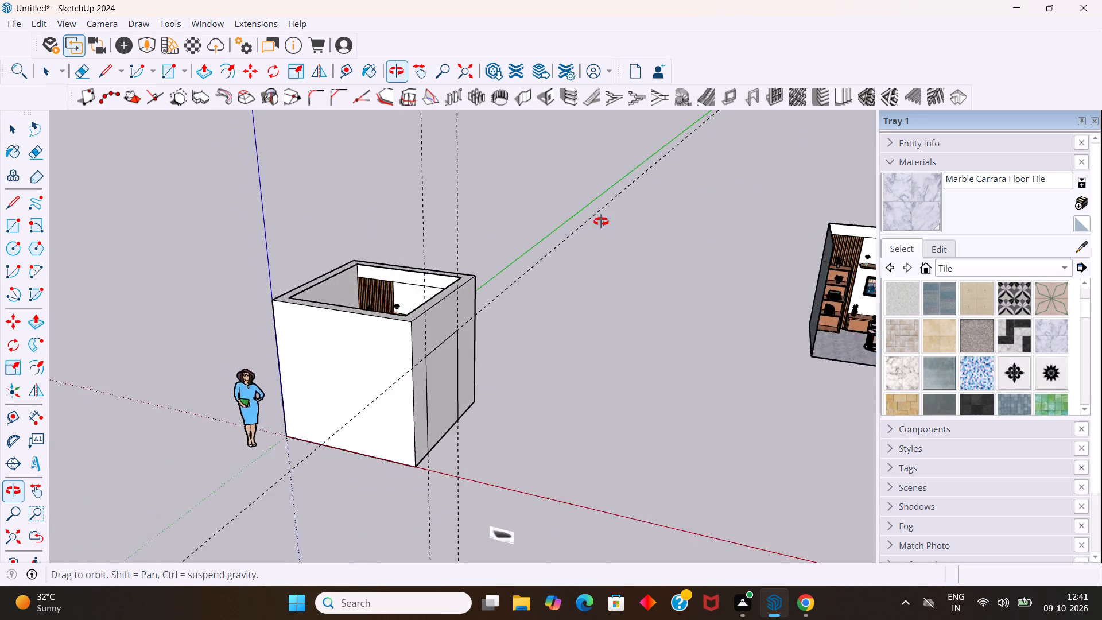
{"action": "middle_click_drag", "start_coordinate": [601, 222], "coordinate": [726, 311]}
{"action": "scroll", "coordinate": [694, 246], "scroll_direction": "down", "scroll_amount": 5}
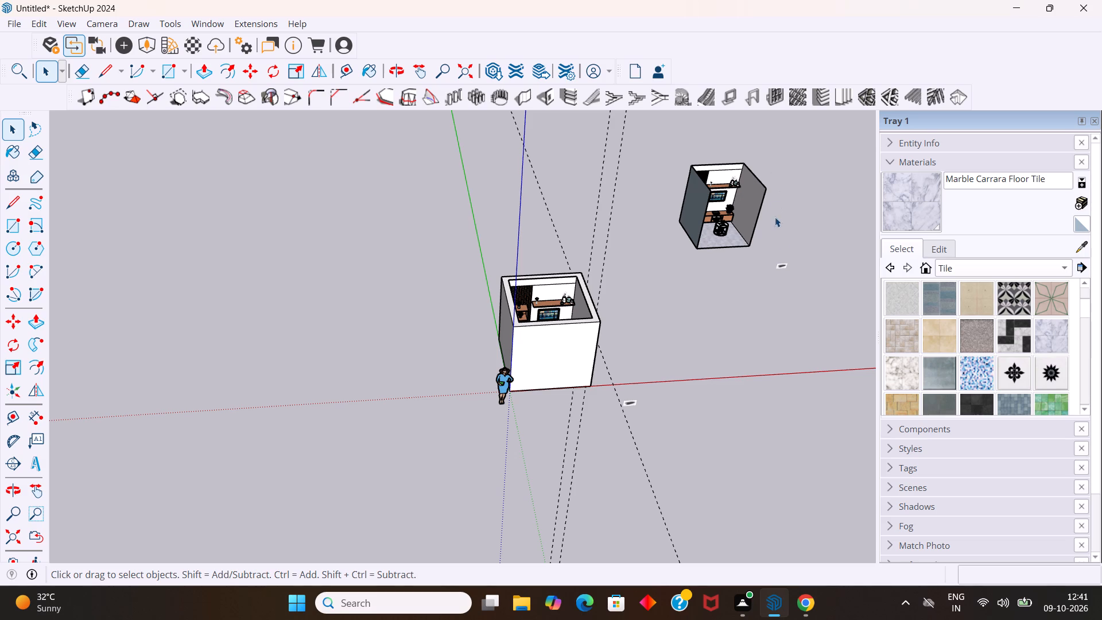
{"action": "middle_click_drag", "start_coordinate": [789, 269], "coordinate": [723, 133]}
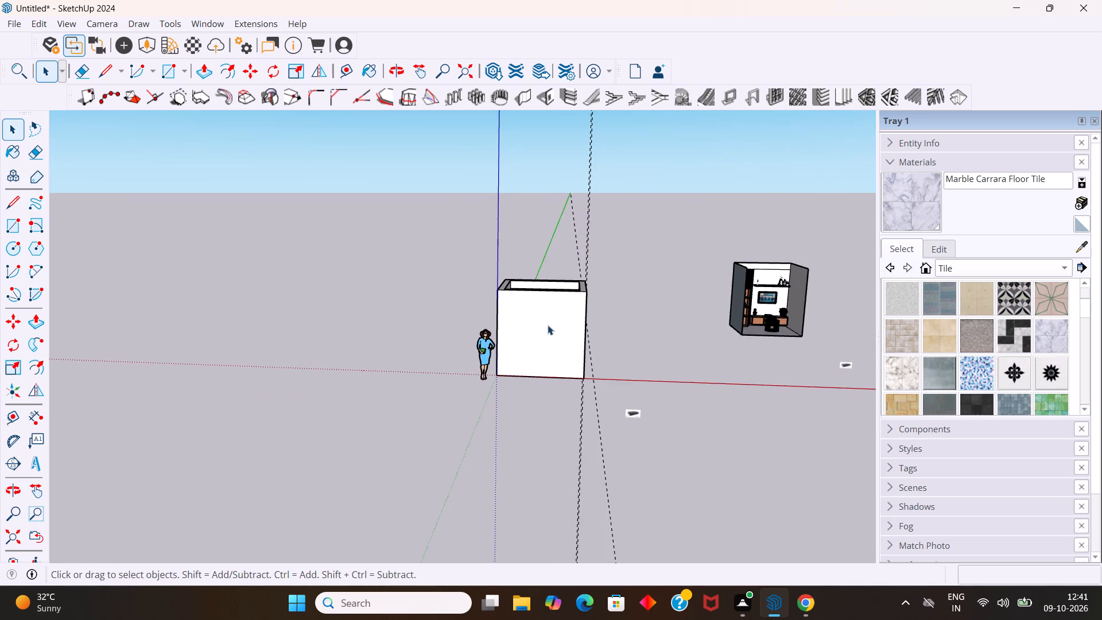
{"action": "scroll", "coordinate": [548, 325], "scroll_direction": "up", "scroll_amount": 7}
{"action": "scroll", "coordinate": [535, 291], "scroll_direction": "down", "scroll_amount": 12}
{"action": "scroll", "coordinate": [899, 285], "scroll_direction": "up", "scroll_amount": 6}
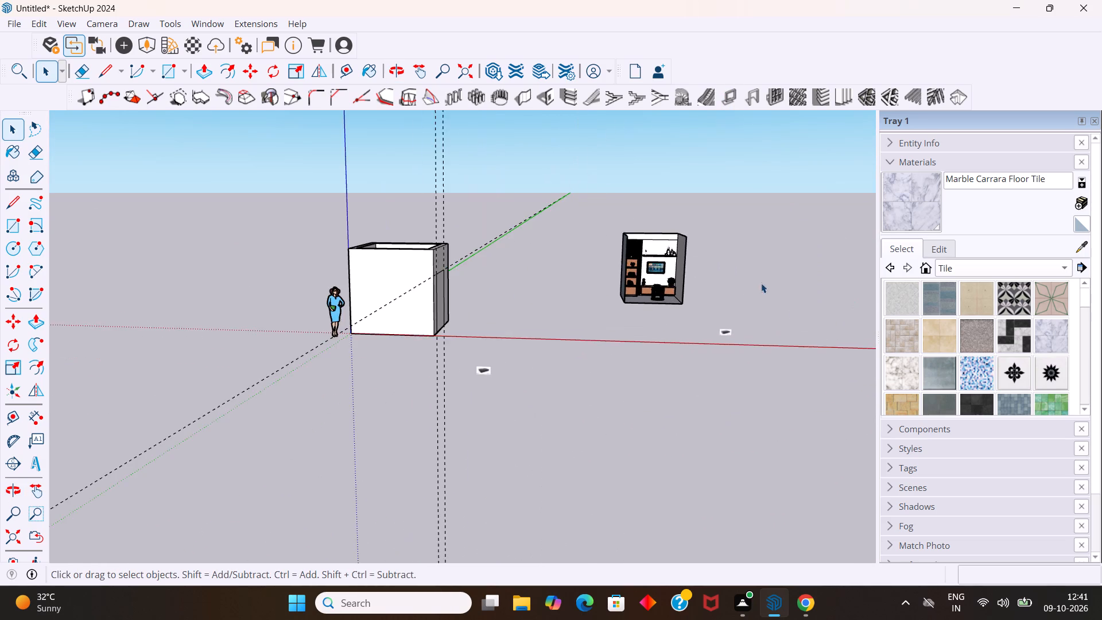
{"action": "scroll", "coordinate": [761, 283], "scroll_direction": "up", "scroll_amount": 8}
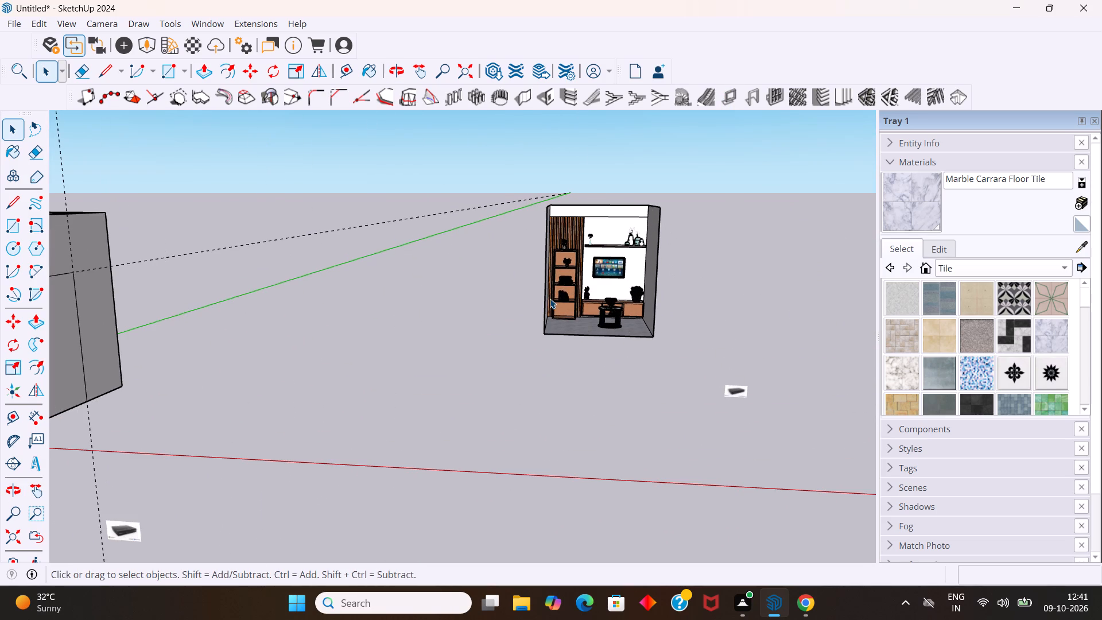
{"action": "left_click", "coordinate": [550, 299]}
{"action": "double_click", "coordinate": [592, 316]}
{"action": "scroll", "coordinate": [631, 264], "scroll_direction": "up", "scroll_amount": 6}
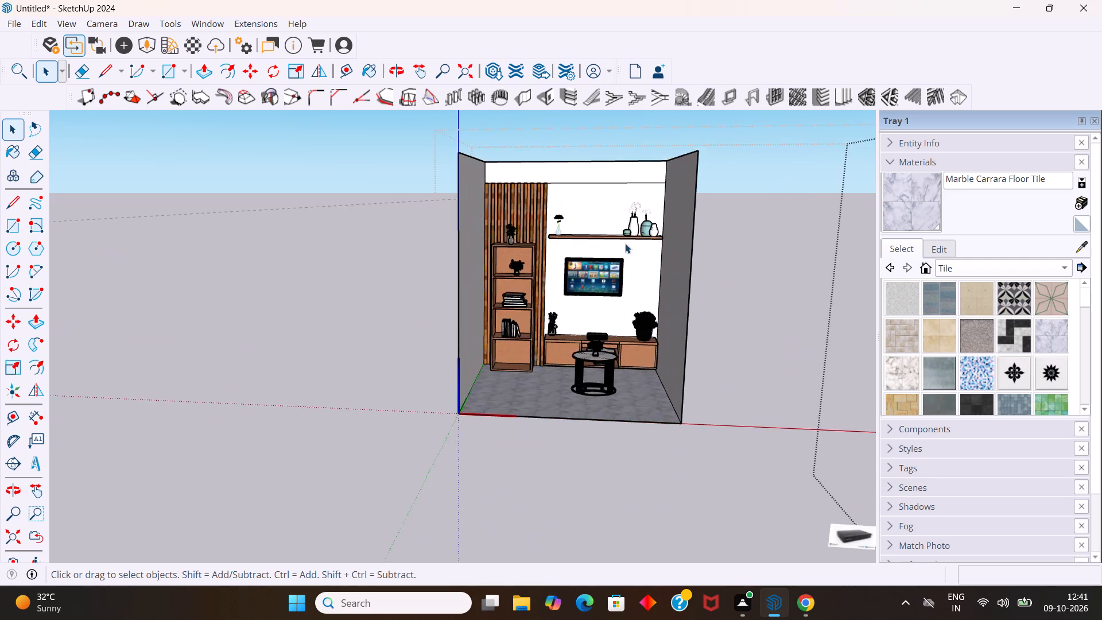
{"action": "scroll", "coordinate": [625, 243], "scroll_direction": "up", "scroll_amount": 2}
In the Enscape Material Editor, set the [0003_DeepPink]2 material's type to Self-illuminated.
{"action": "left_click", "coordinate": [185, 44]}
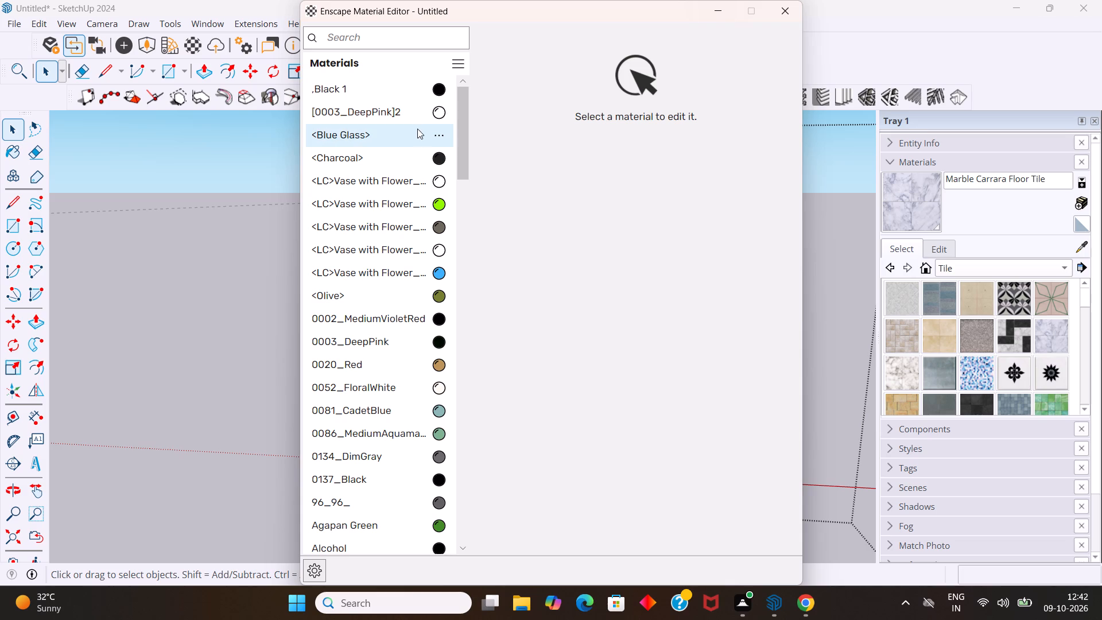
{"action": "left_click", "coordinate": [395, 115]}
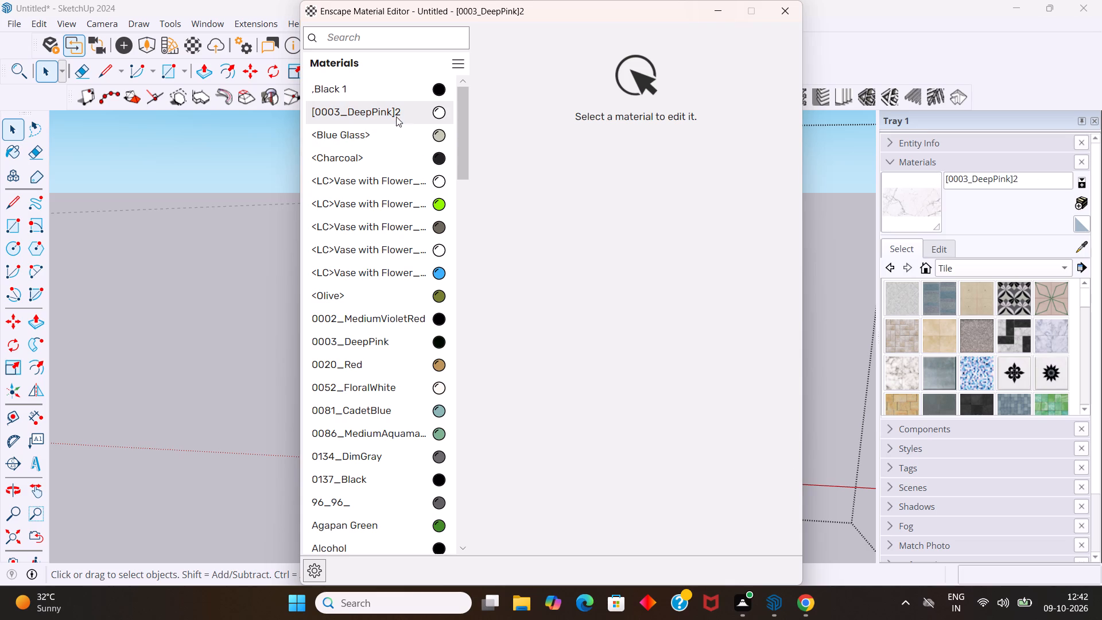
{"action": "left_click", "coordinate": [676, 48]}
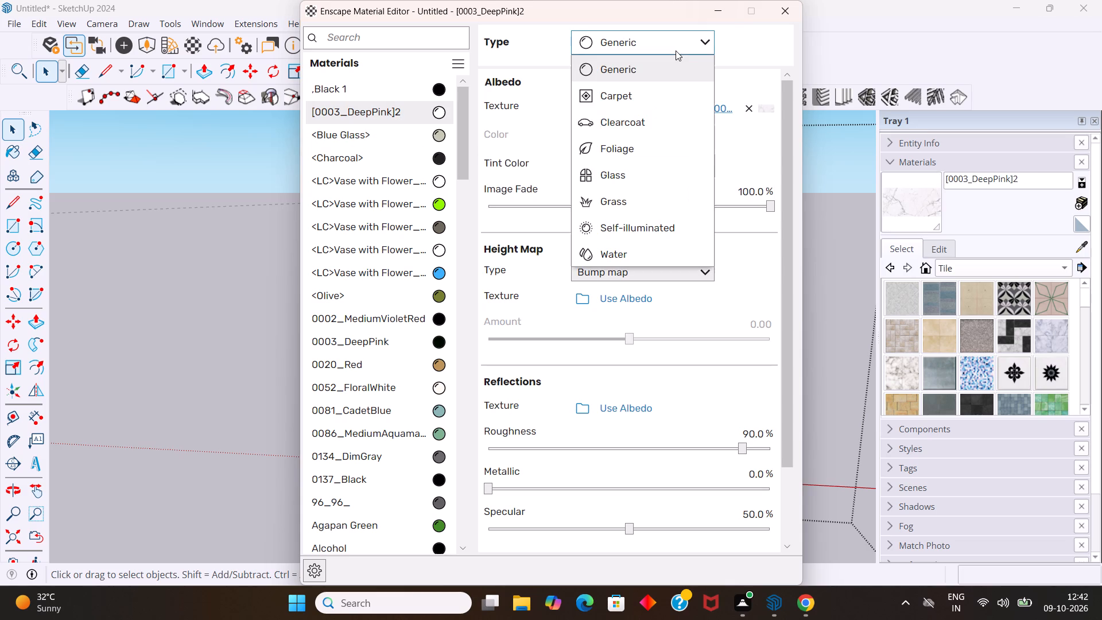
{"action": "left_click", "coordinate": [649, 233]}
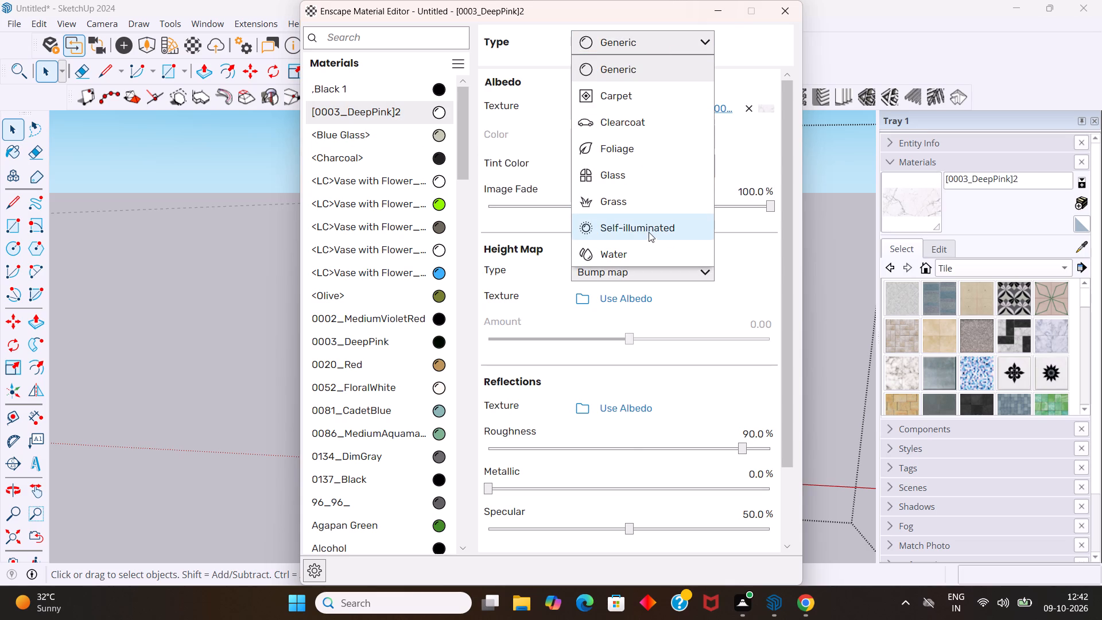
Set the self-illumination color of [0003_DeepPink]2 to a pale warm yellow.
{"action": "left_click", "coordinate": [697, 149]}
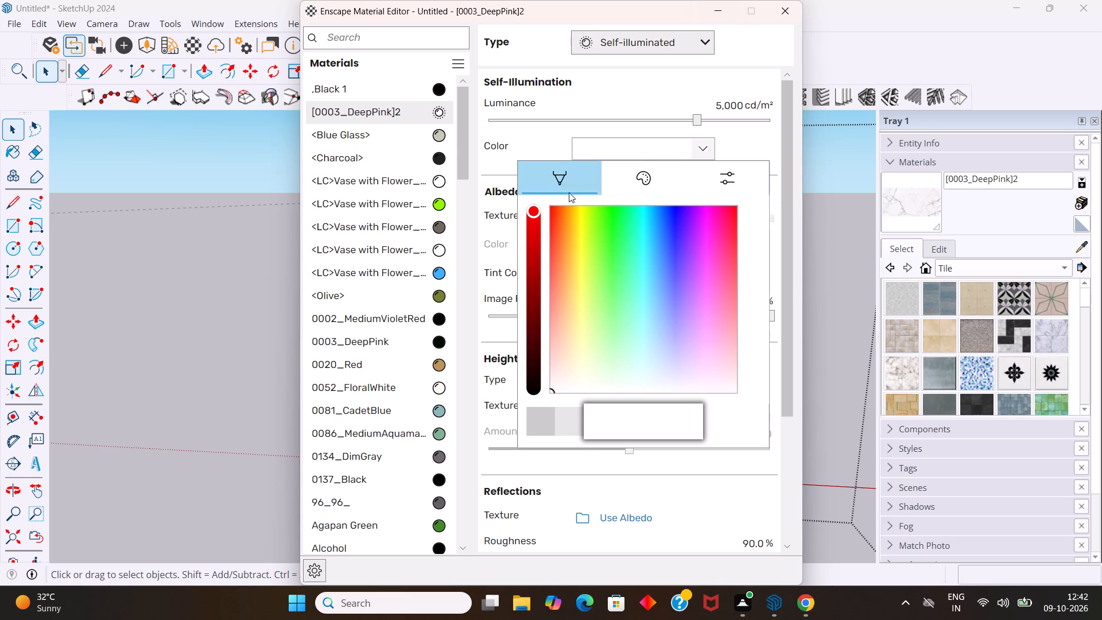
{"action": "left_click", "coordinate": [578, 225]}
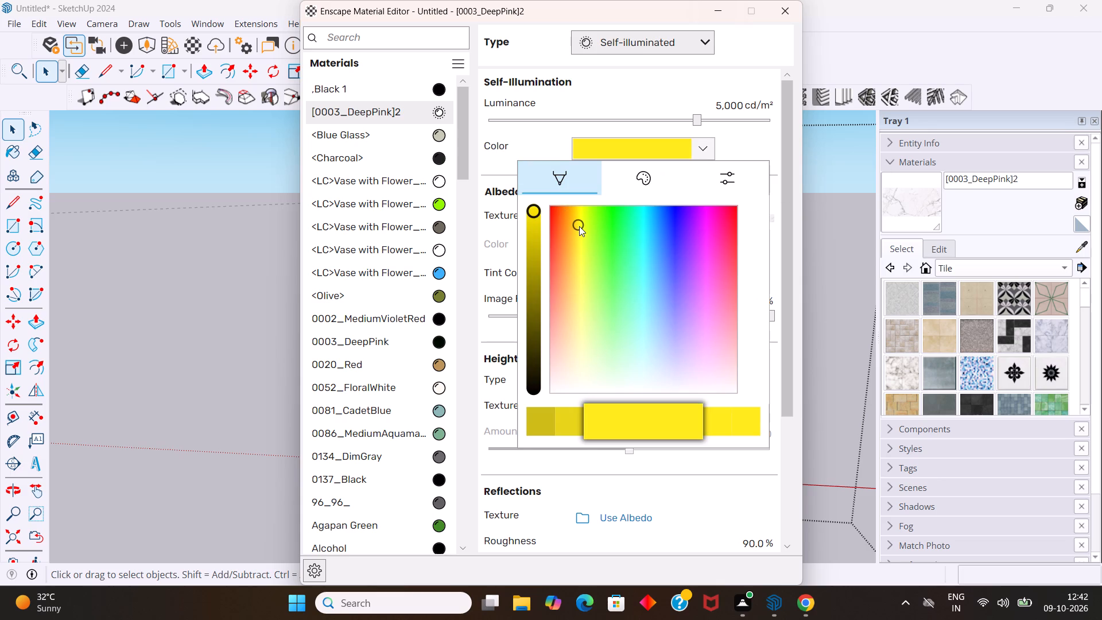
{"action": "left_click", "coordinate": [582, 312]}
{"action": "left_click", "coordinate": [581, 295]}
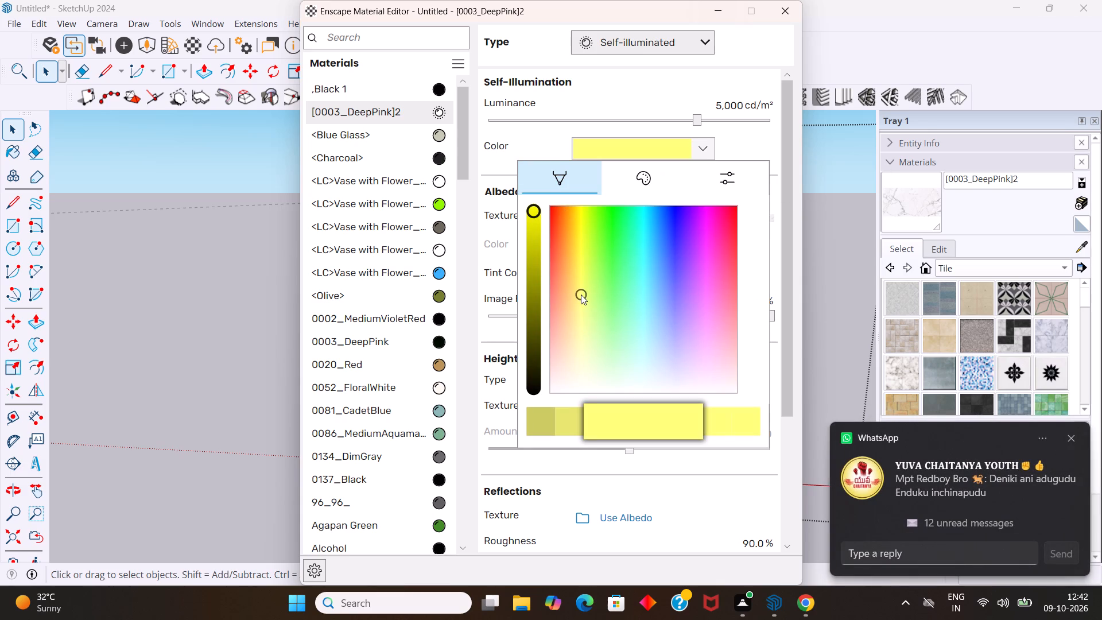
{"action": "left_click", "coordinate": [581, 274]}
{"action": "left_click", "coordinate": [580, 254]}
{"action": "left_click", "coordinate": [579, 239]}
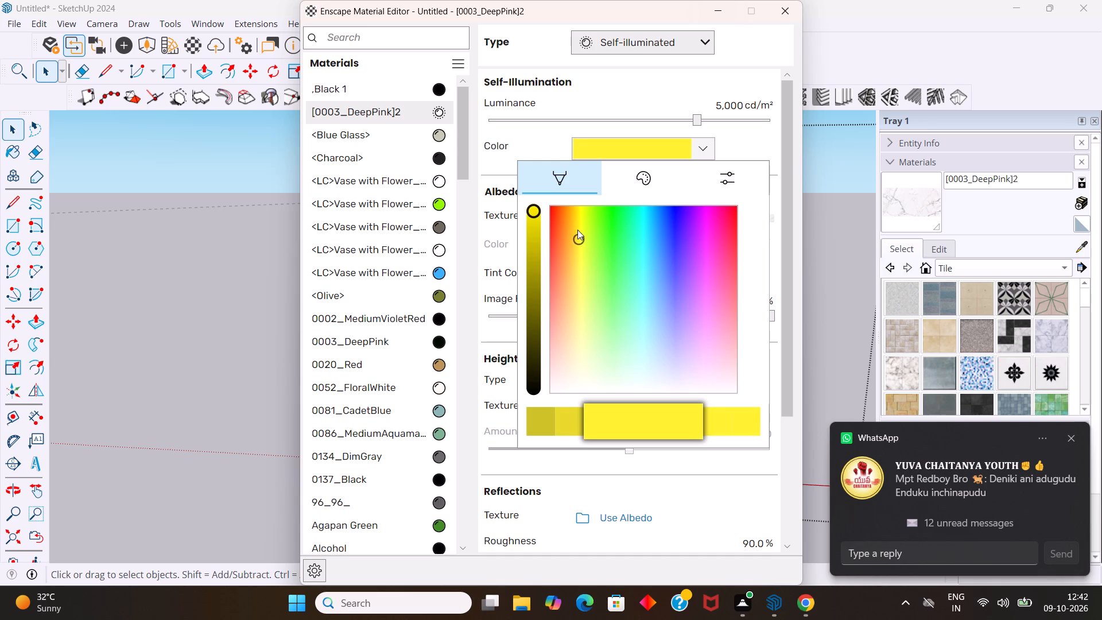
{"action": "left_click", "coordinate": [577, 224]}
{"action": "double_click", "coordinate": [577, 205]}
{"action": "left_click_drag", "start_coordinate": [578, 211], "coordinate": [584, 243]}
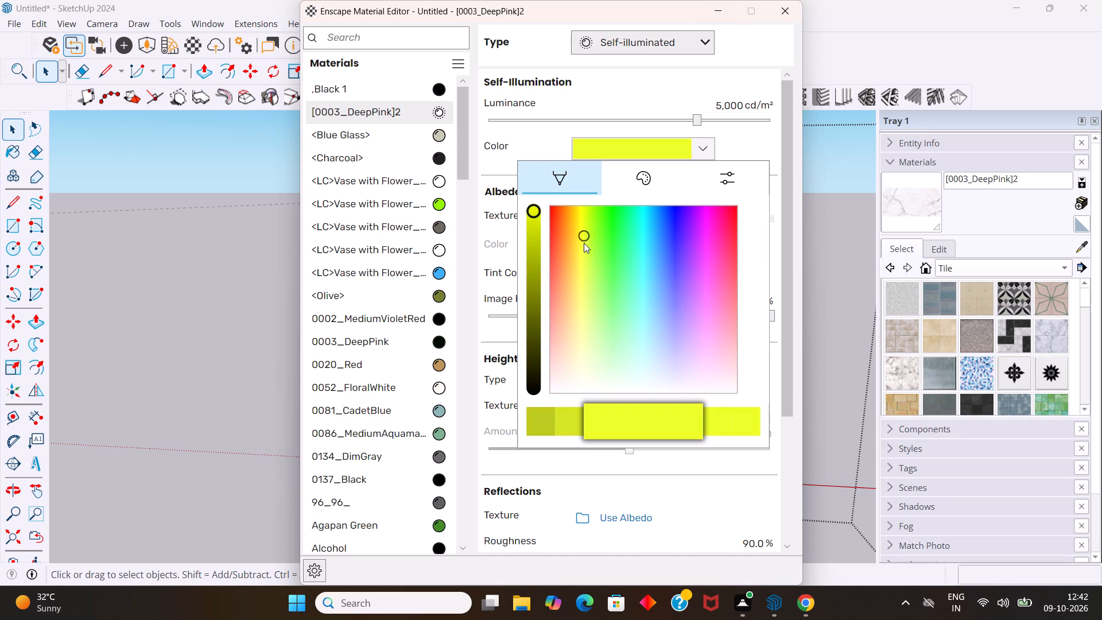
{"action": "left_click_drag", "start_coordinate": [584, 243], "coordinate": [575, 352]}
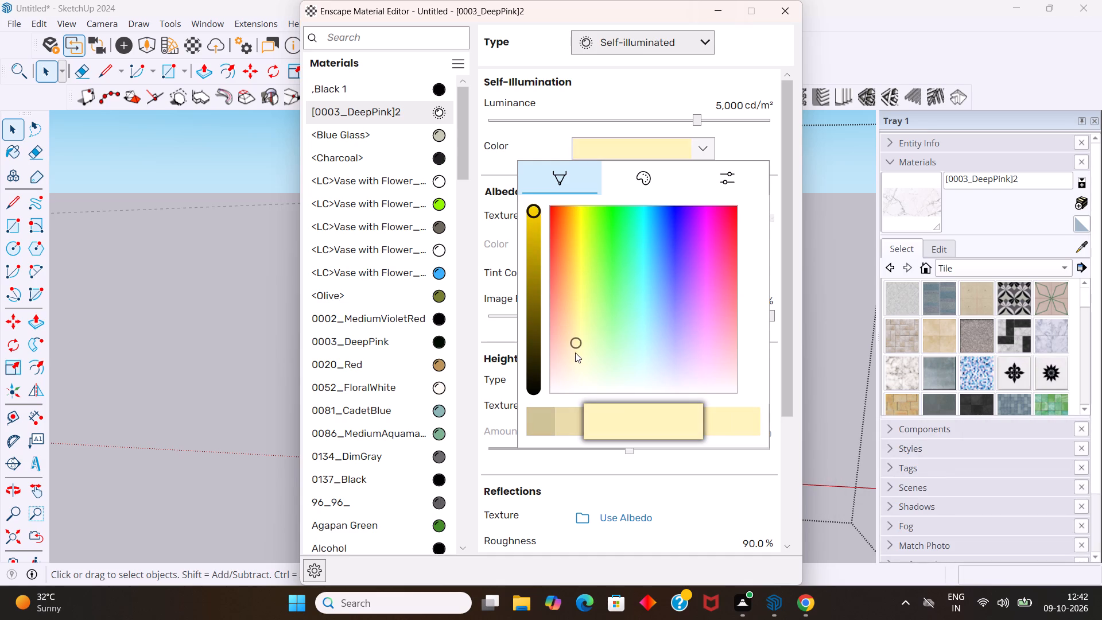
{"action": "left_click_drag", "start_coordinate": [575, 352], "coordinate": [584, 319]}
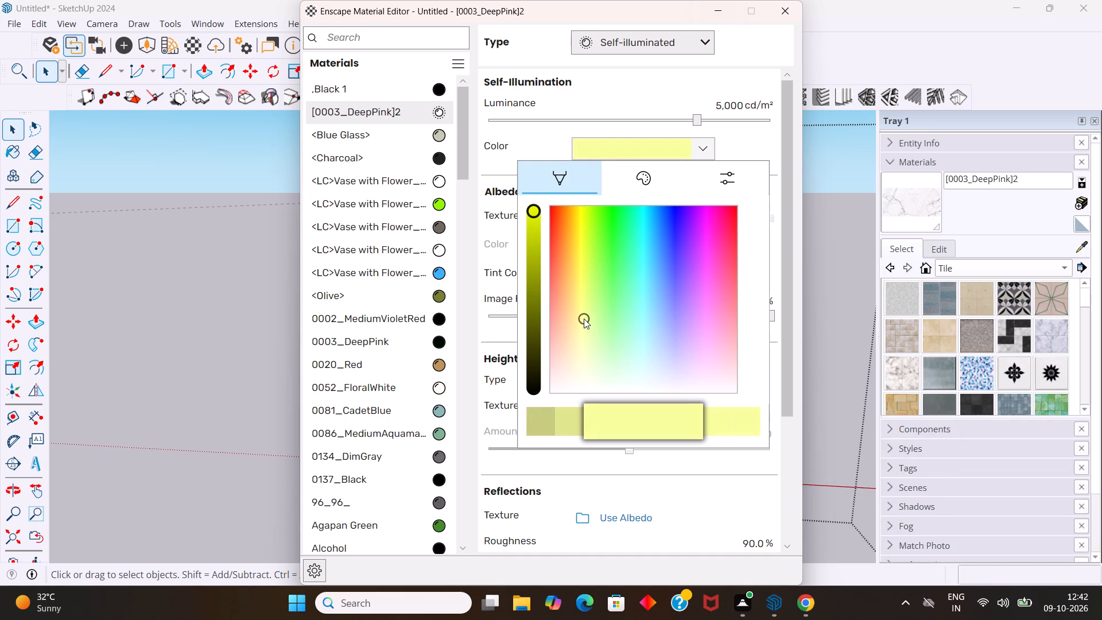
{"action": "left_click_drag", "start_coordinate": [584, 319], "coordinate": [575, 311]}
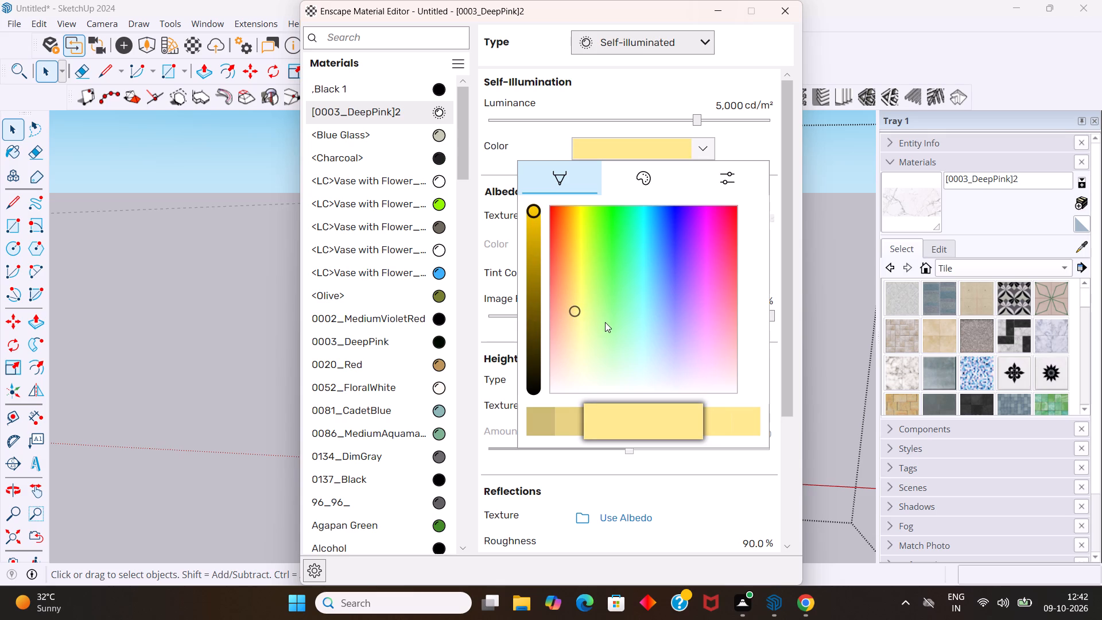
{"action": "left_click", "coordinate": [825, 156]}
Set the albedo tint color of the [0003_DeepPink]2 material to a soft light yellow.
{"action": "left_click", "coordinate": [677, 243]}
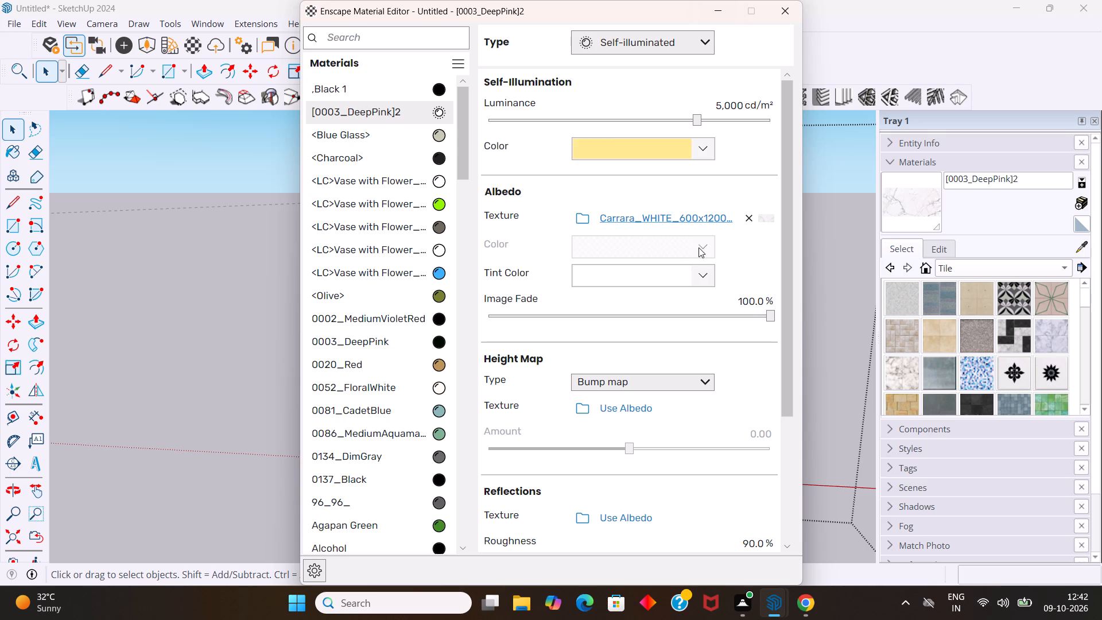
{"action": "left_click", "coordinate": [700, 247]}
{"action": "left_click", "coordinate": [708, 278]}
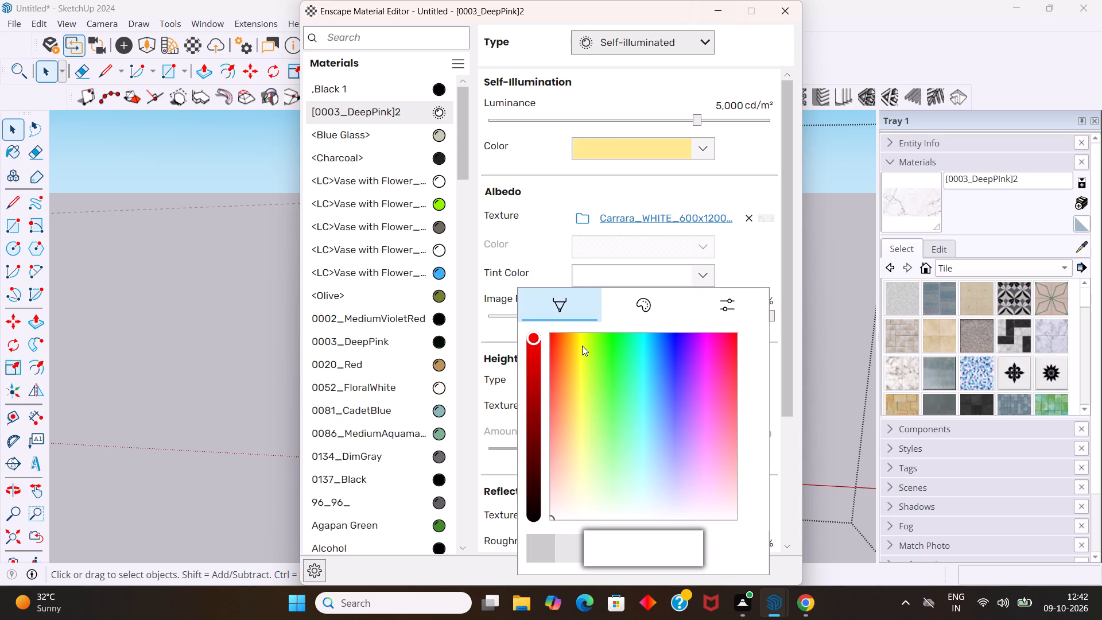
{"action": "left_click", "coordinate": [580, 342]}
{"action": "left_click", "coordinate": [581, 383]}
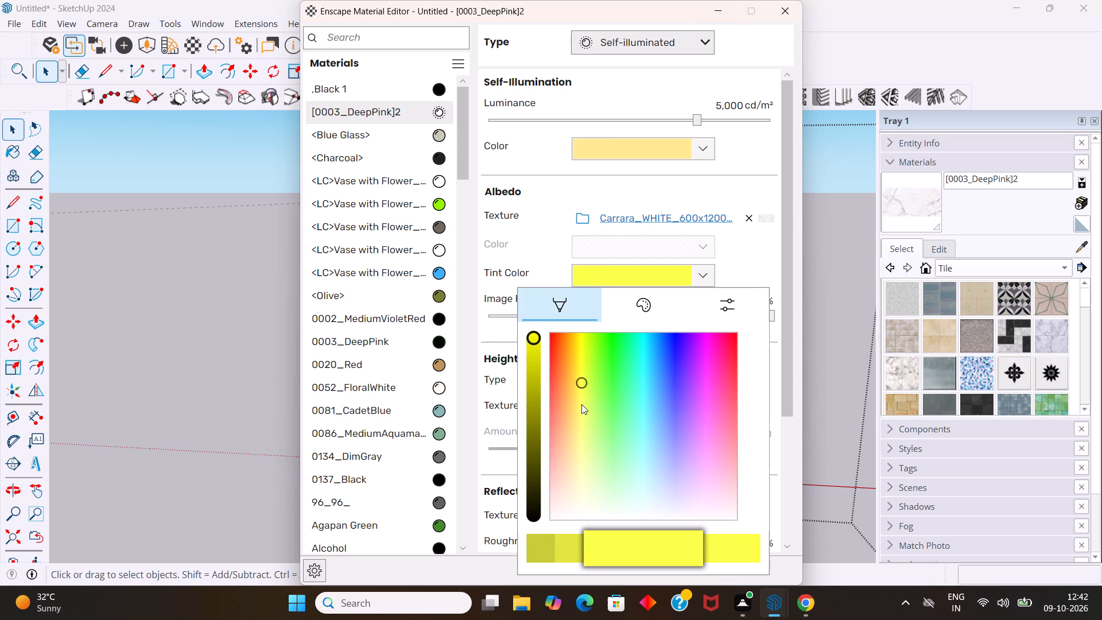
{"action": "left_click", "coordinate": [581, 405]}
{"action": "left_click", "coordinate": [581, 429]}
{"action": "left_click", "coordinate": [581, 447]}
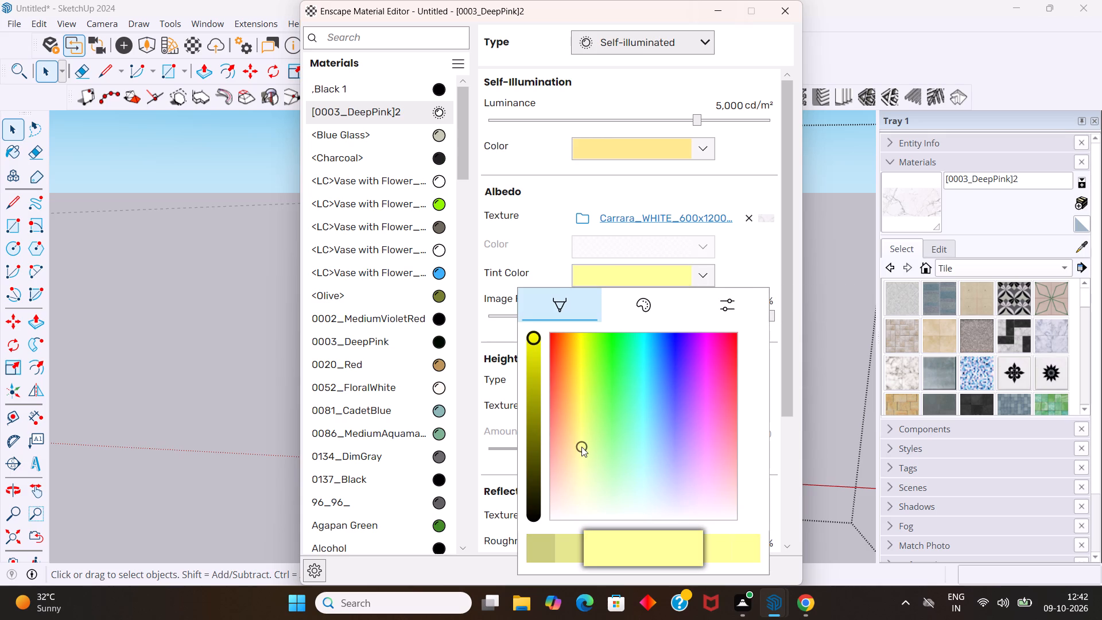
{"action": "left_click", "coordinate": [581, 435]}
{"action": "left_click", "coordinate": [579, 421]}
{"action": "left_click", "coordinate": [579, 440]}
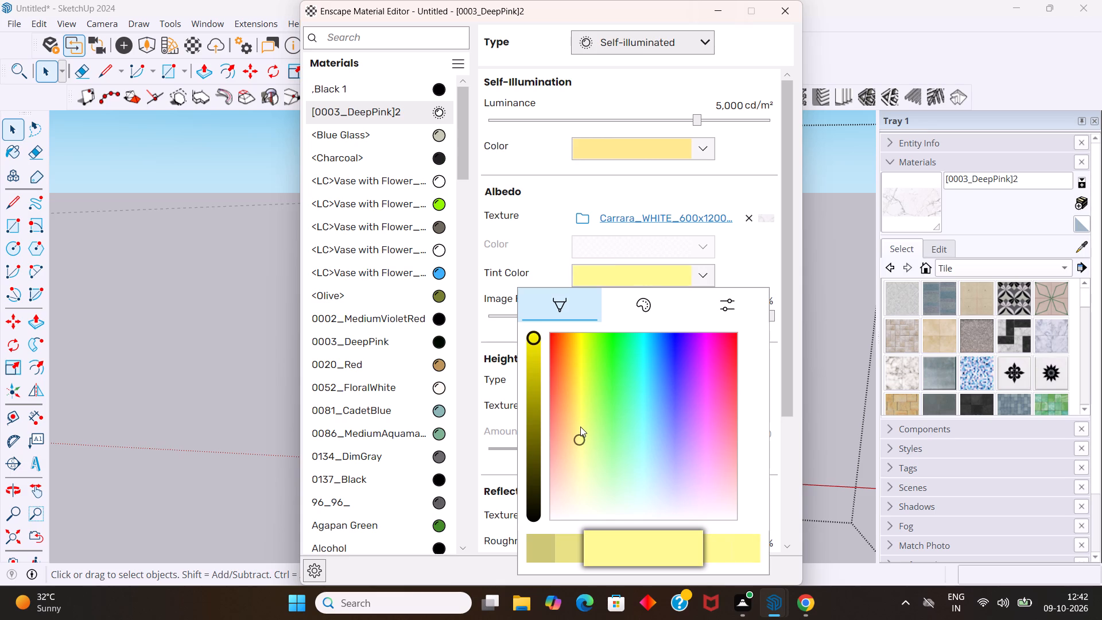
{"action": "left_click", "coordinate": [580, 433]}
{"action": "left_click", "coordinate": [579, 426]}
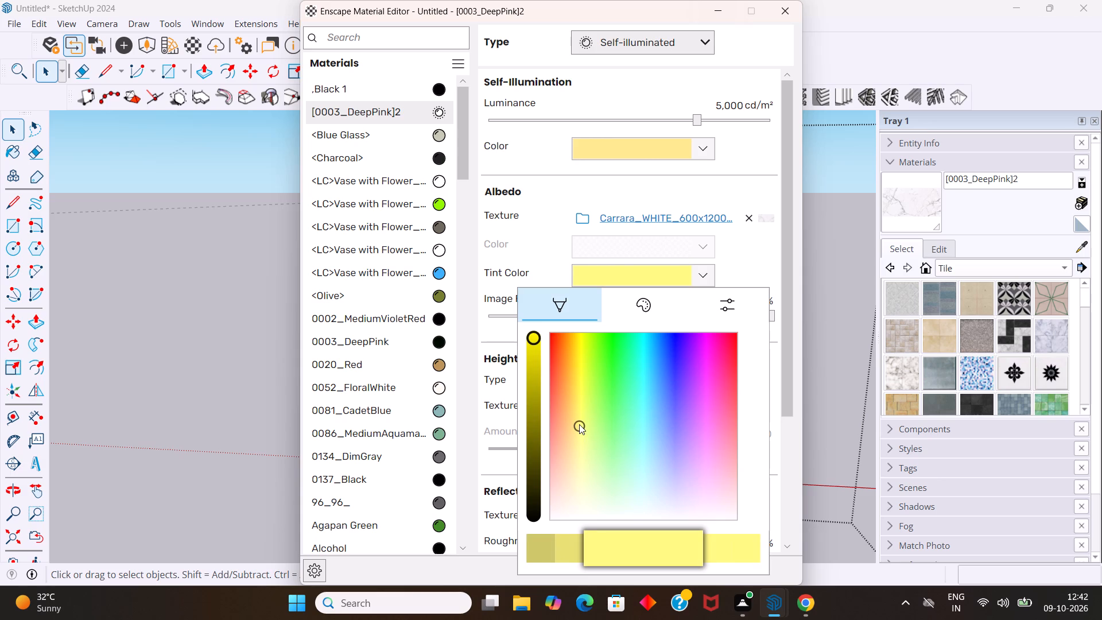
{"action": "left_click", "coordinate": [579, 424]}
{"action": "left_click", "coordinate": [823, 270]}
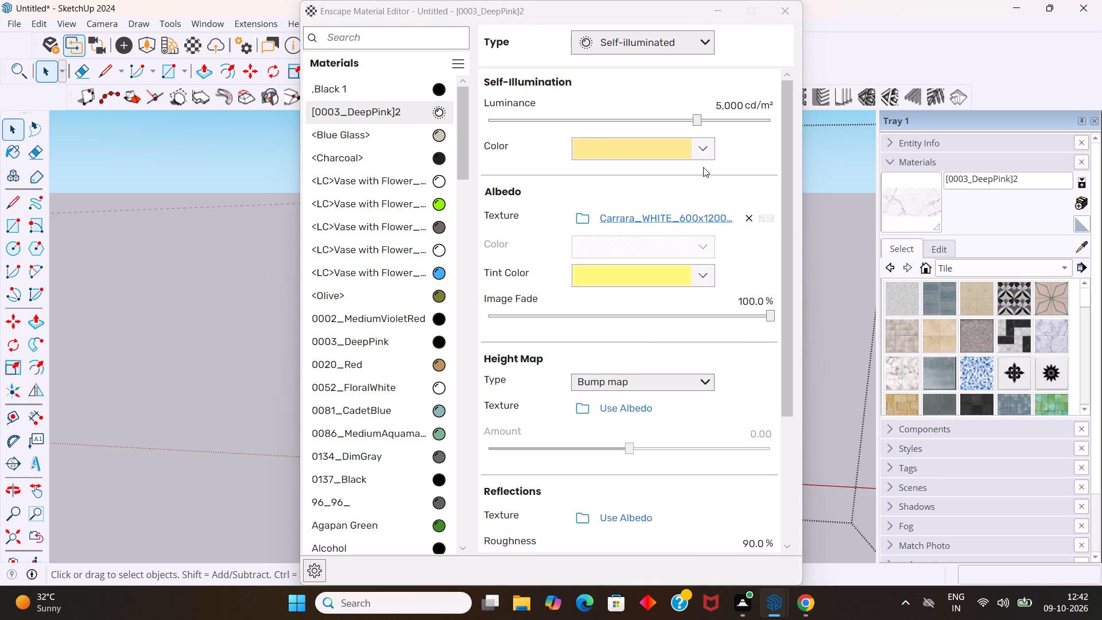
{"action": "left_click", "coordinate": [703, 272]}
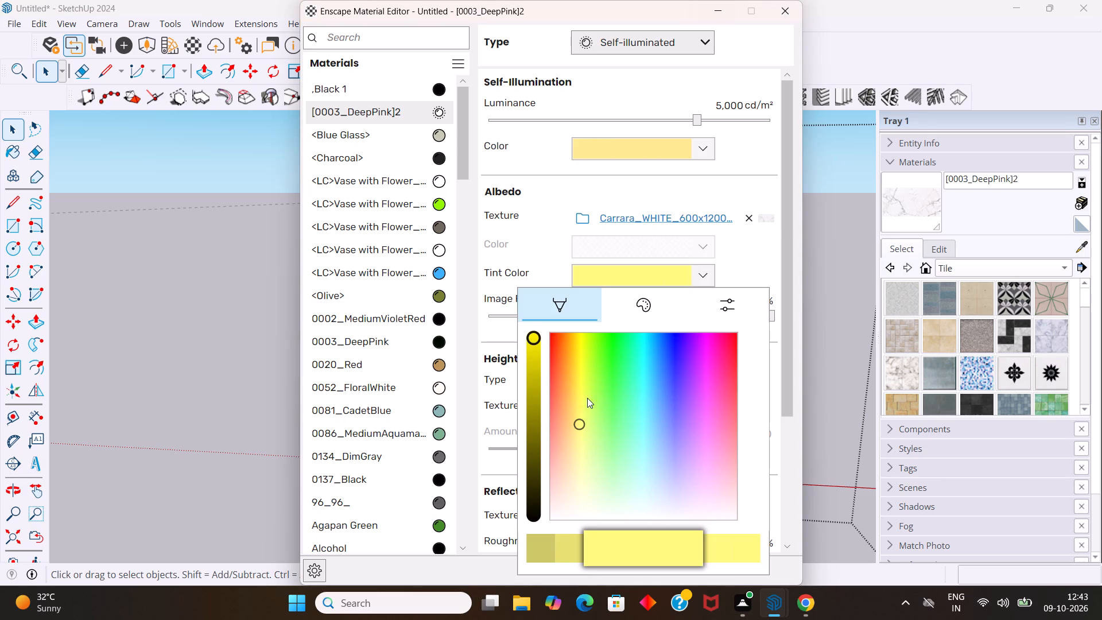
{"action": "left_click", "coordinate": [580, 414]}
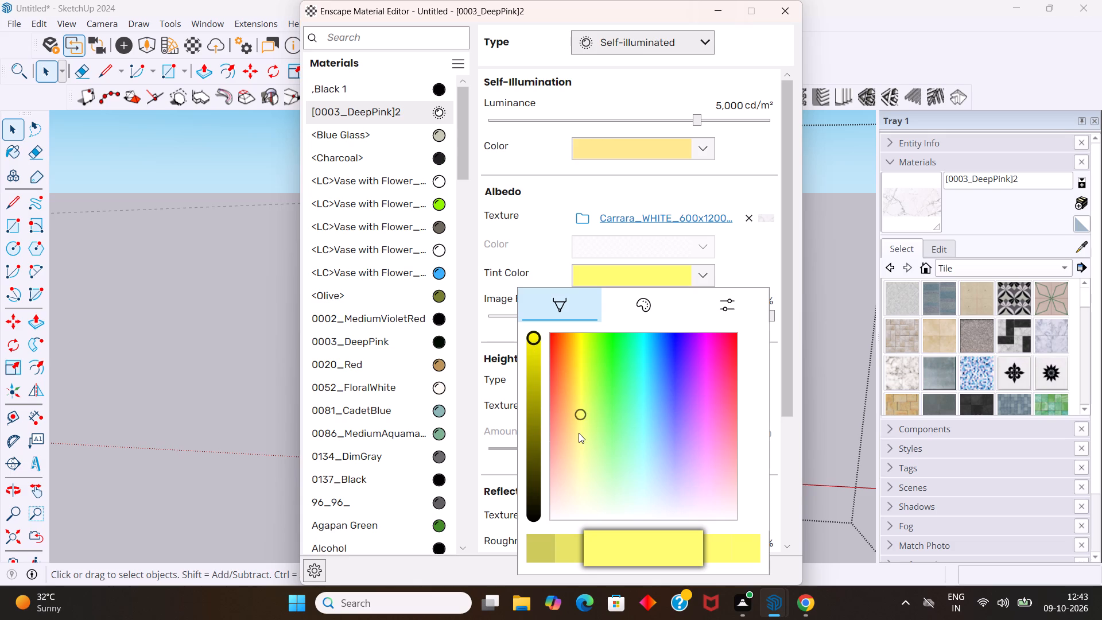
{"action": "left_click", "coordinate": [579, 428]}
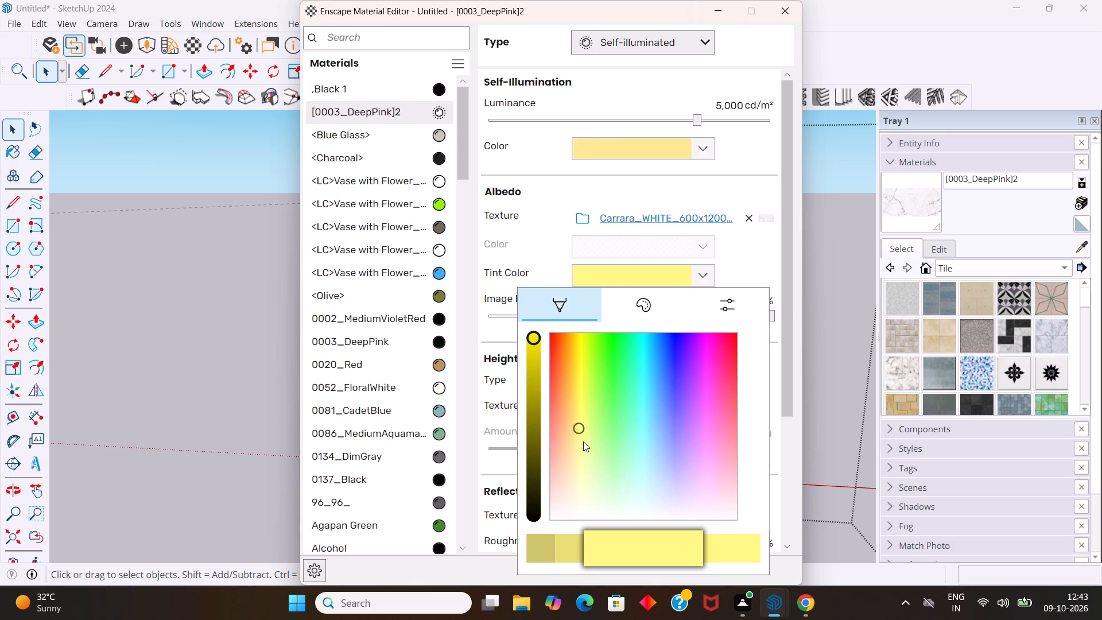
{"action": "left_click", "coordinate": [581, 439]}
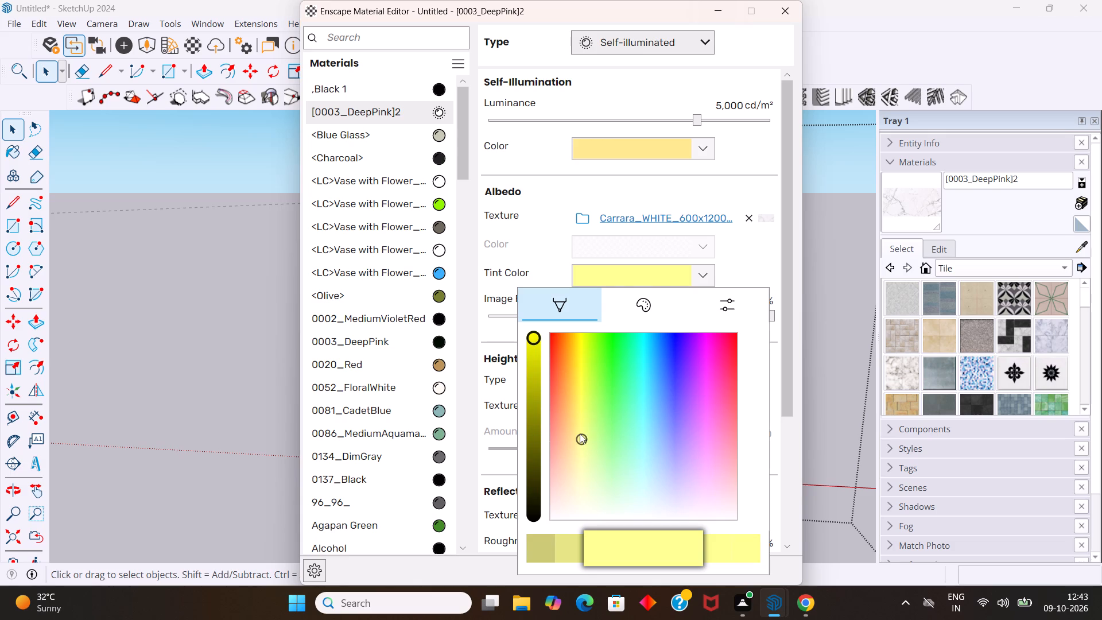
{"action": "left_click", "coordinate": [580, 432]}
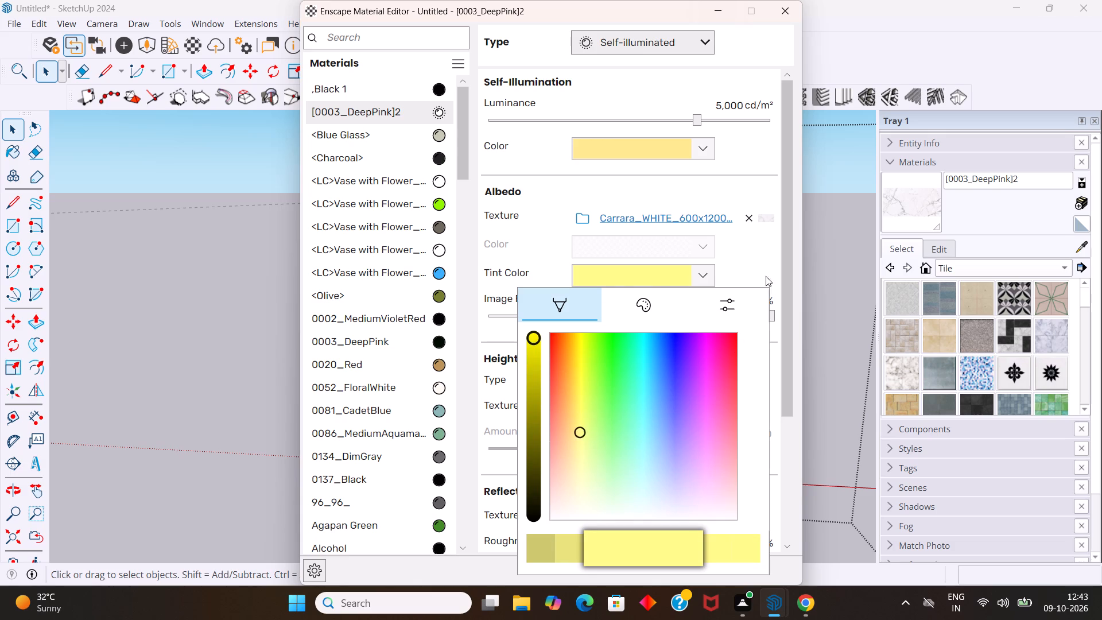
{"action": "left_click", "coordinate": [766, 266]}
Raise the self-illumination luminance of [0003_DeepPink]2 to 22,629 cd/m².
{"action": "scroll", "coordinate": [697, 254], "scroll_direction": "down", "scroll_amount": 1}
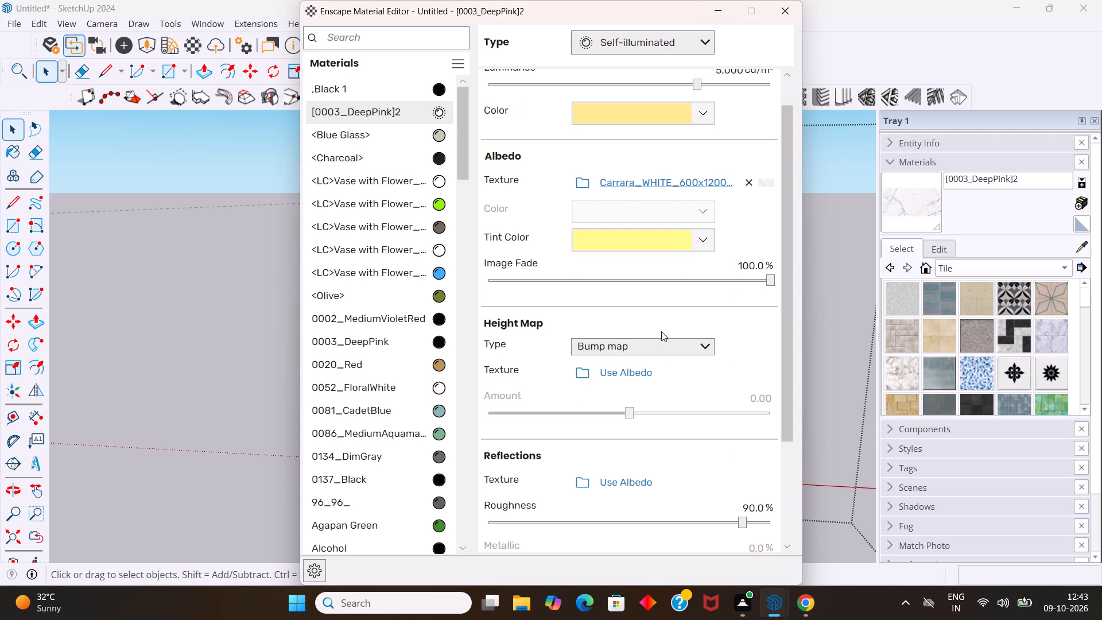
{"action": "scroll", "coordinate": [707, 100], "scroll_direction": "up", "scroll_amount": 3}
{"action": "left_click", "coordinate": [731, 122]}
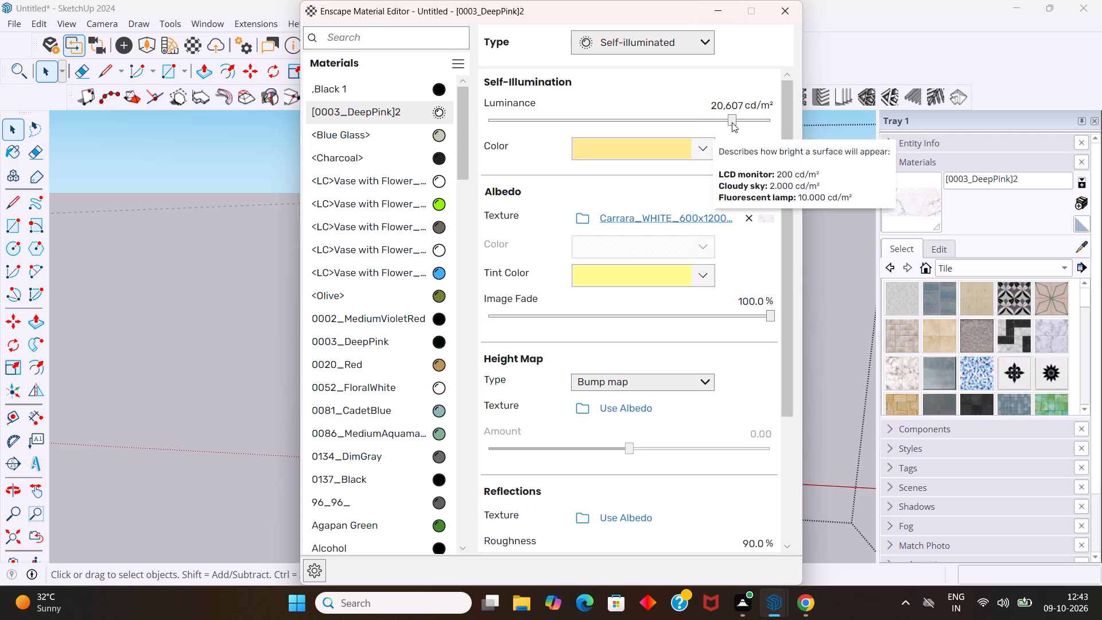
{"action": "left_click", "coordinate": [735, 122]}
{"action": "left_click", "coordinate": [741, 117]}
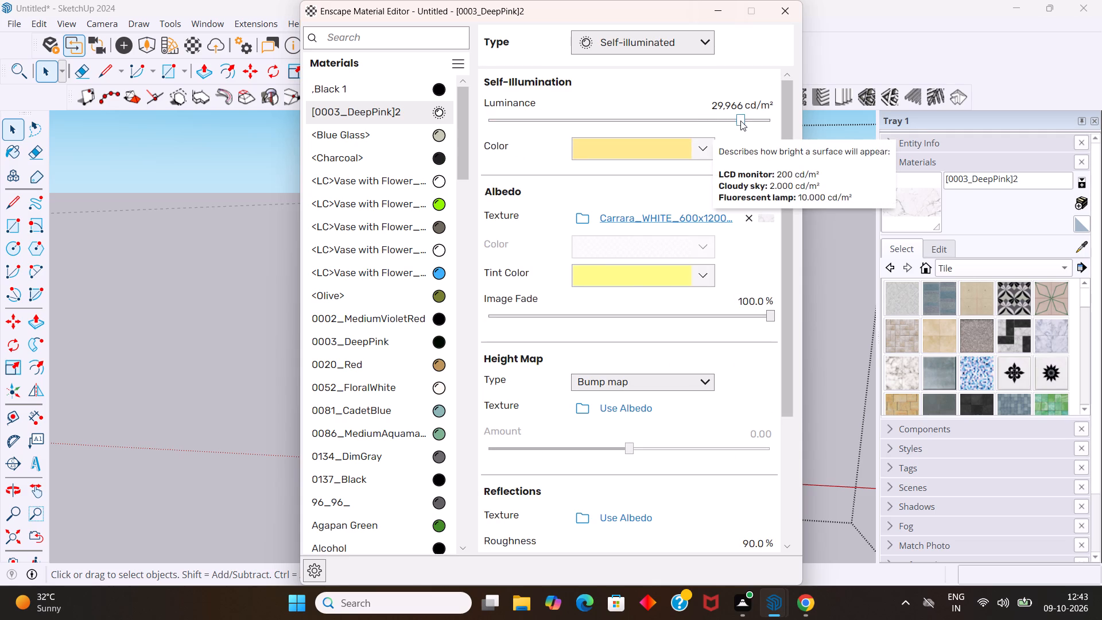
{"action": "left_click", "coordinate": [734, 119]}
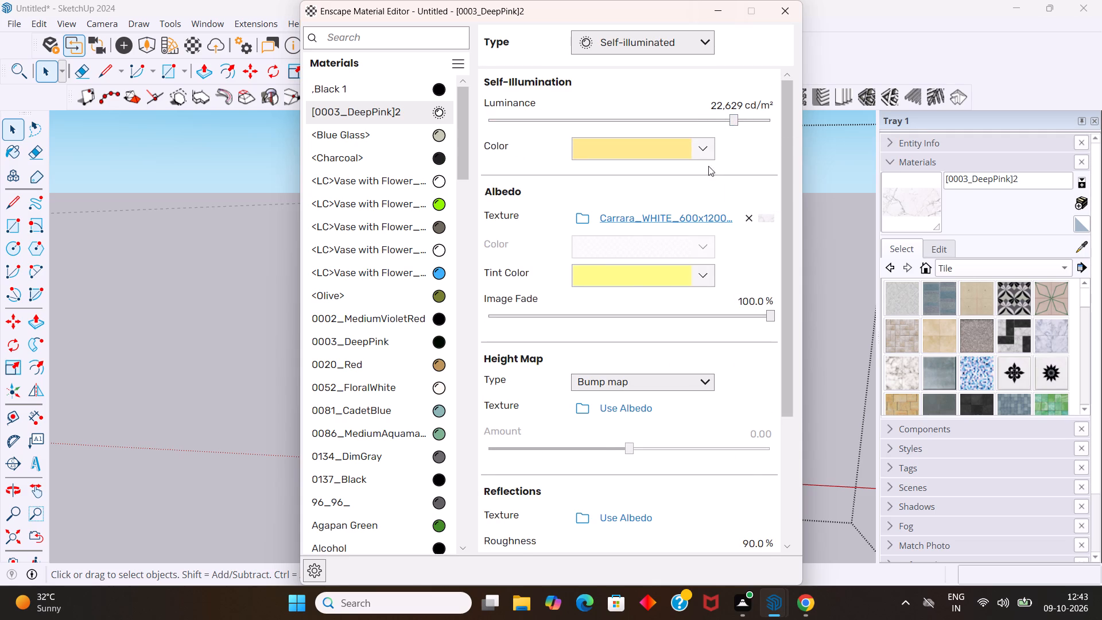
Lower the reflection roughness of [0003_DeepPink]2 to 0.9% and close the Enscape Material Editor.
{"action": "scroll", "coordinate": [697, 199], "scroll_direction": "down", "scroll_amount": 3}
{"action": "scroll", "coordinate": [646, 331], "scroll_direction": "down", "scroll_amount": 2}
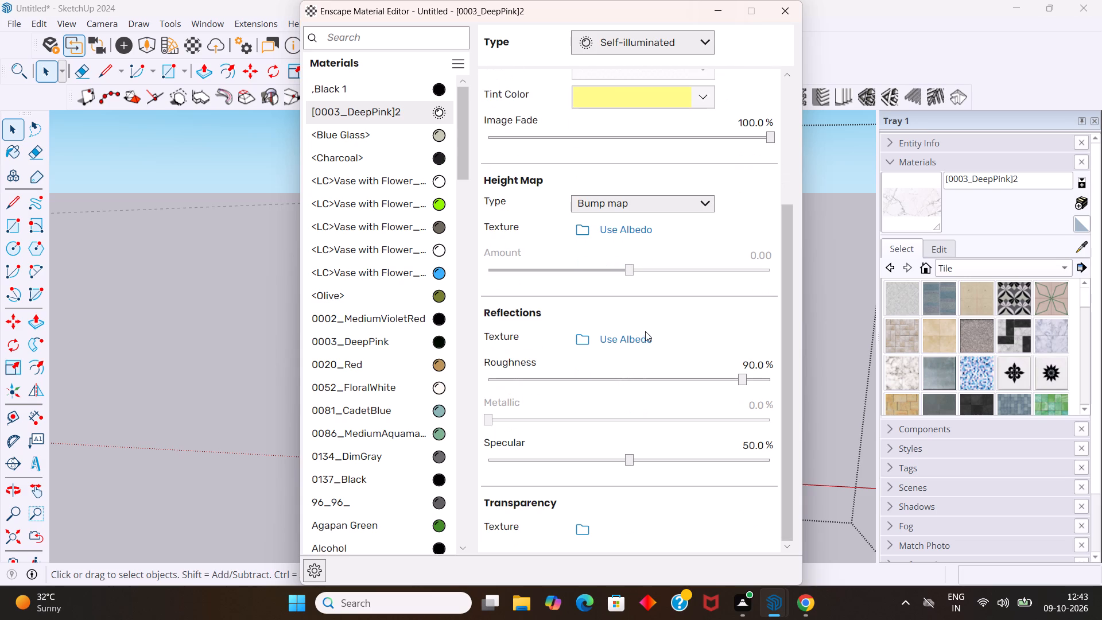
{"action": "left_click", "coordinate": [491, 379]}
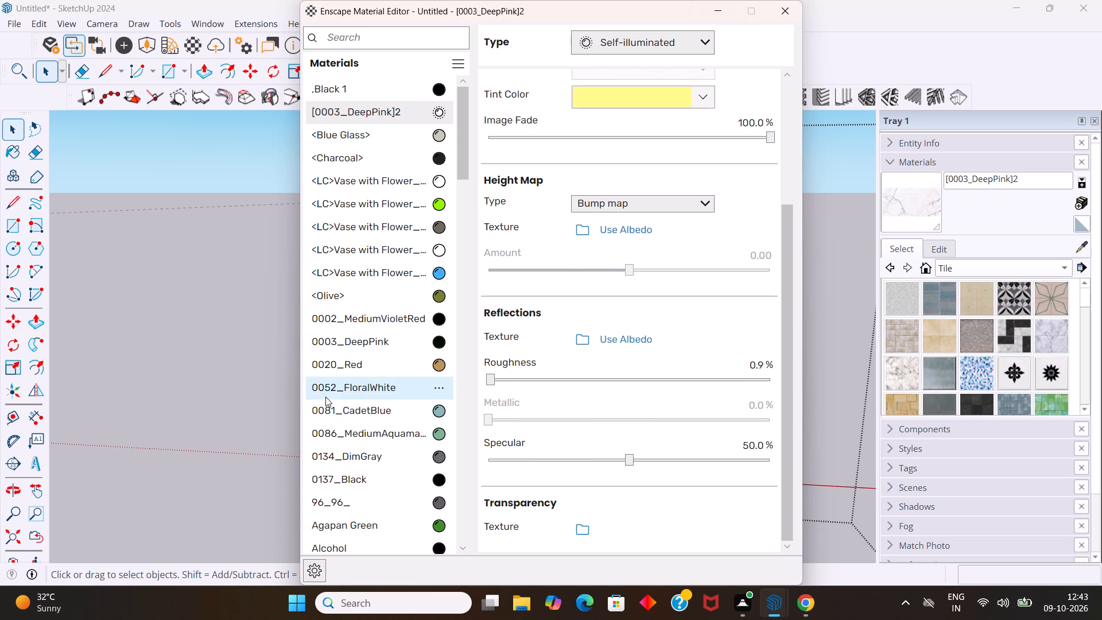
{"action": "left_click", "coordinate": [270, 398]}
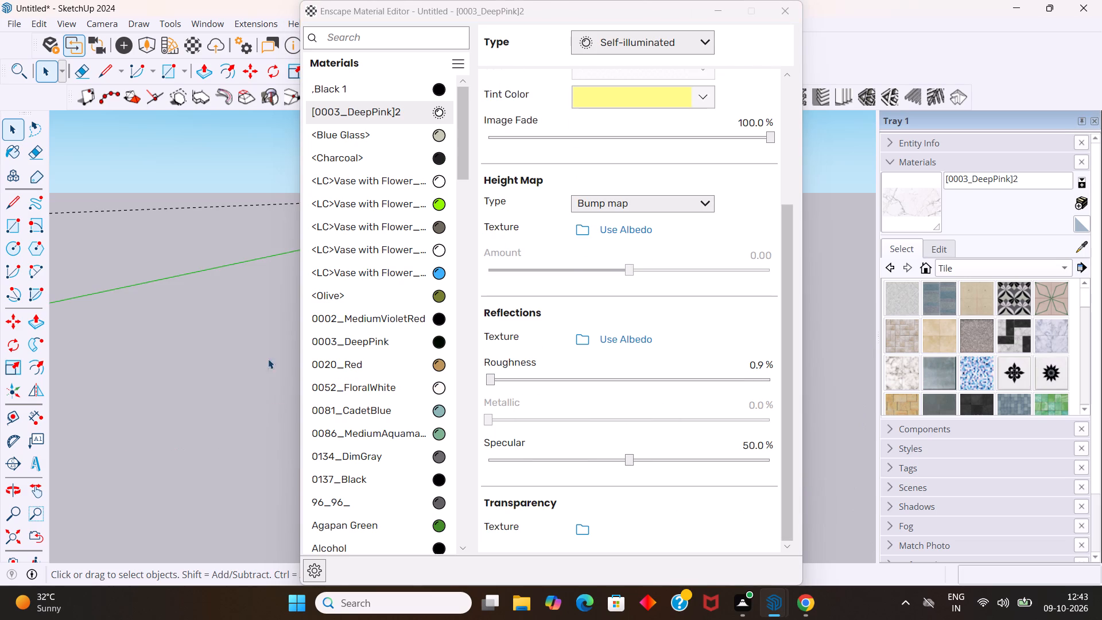
{"action": "left_click", "coordinate": [794, 11]}
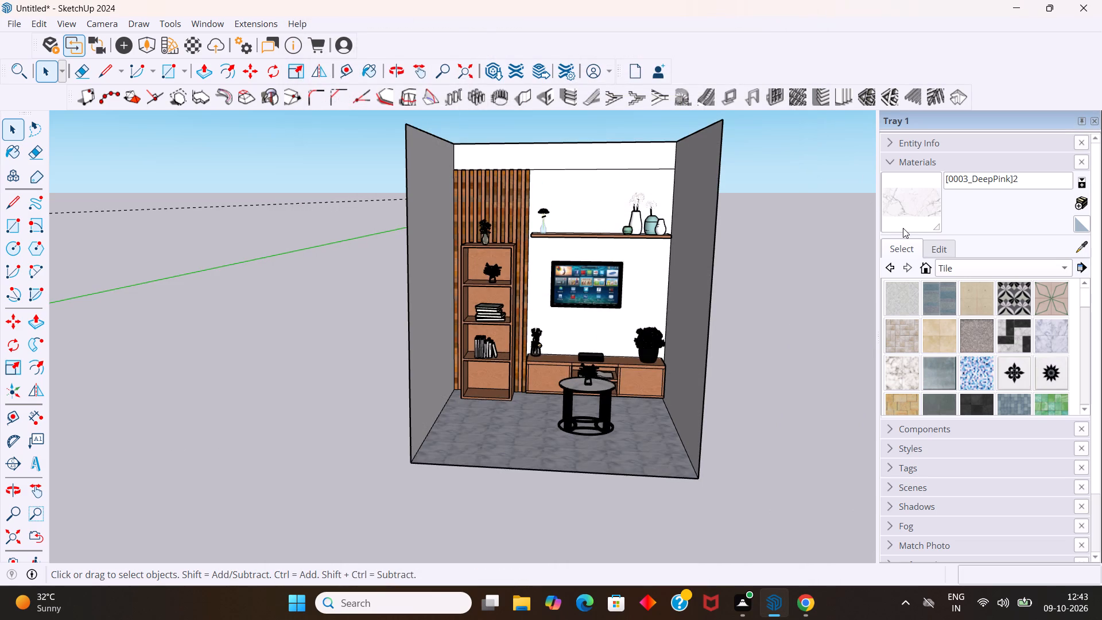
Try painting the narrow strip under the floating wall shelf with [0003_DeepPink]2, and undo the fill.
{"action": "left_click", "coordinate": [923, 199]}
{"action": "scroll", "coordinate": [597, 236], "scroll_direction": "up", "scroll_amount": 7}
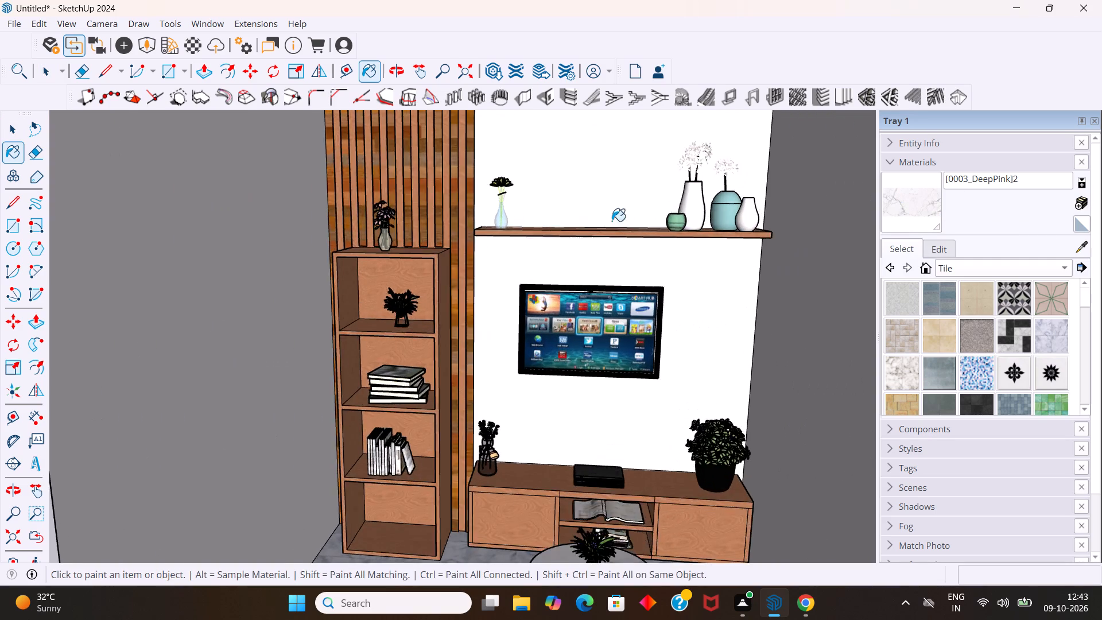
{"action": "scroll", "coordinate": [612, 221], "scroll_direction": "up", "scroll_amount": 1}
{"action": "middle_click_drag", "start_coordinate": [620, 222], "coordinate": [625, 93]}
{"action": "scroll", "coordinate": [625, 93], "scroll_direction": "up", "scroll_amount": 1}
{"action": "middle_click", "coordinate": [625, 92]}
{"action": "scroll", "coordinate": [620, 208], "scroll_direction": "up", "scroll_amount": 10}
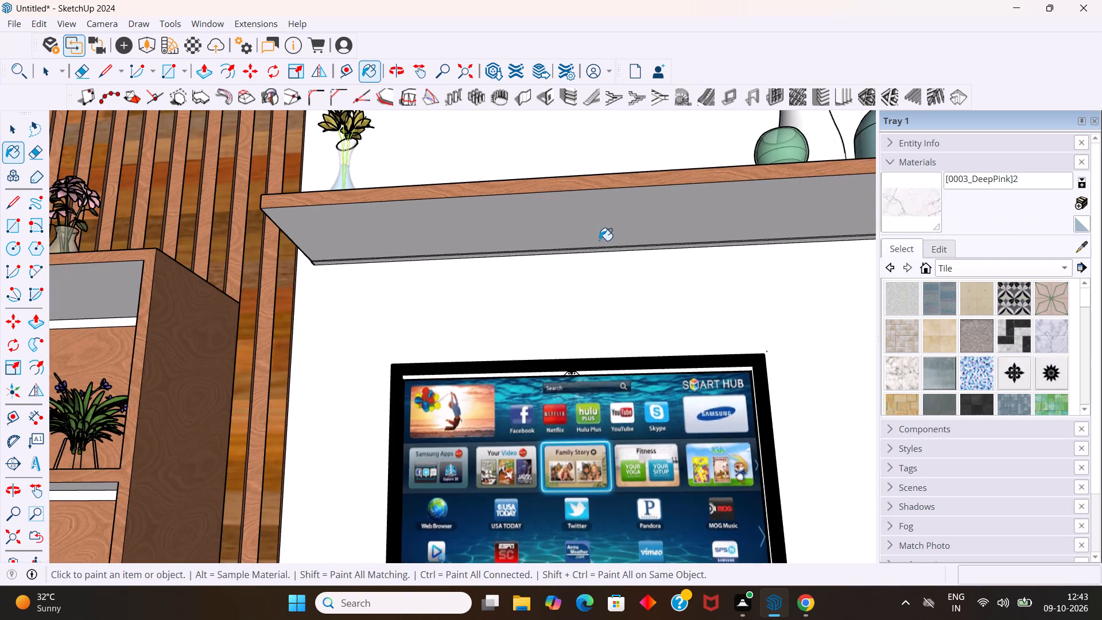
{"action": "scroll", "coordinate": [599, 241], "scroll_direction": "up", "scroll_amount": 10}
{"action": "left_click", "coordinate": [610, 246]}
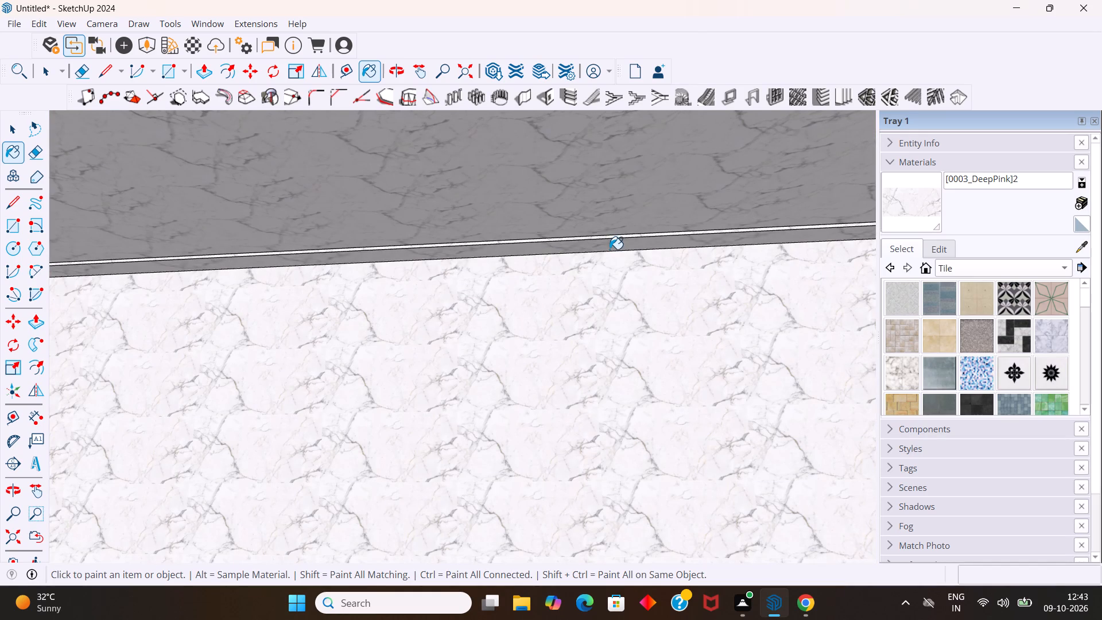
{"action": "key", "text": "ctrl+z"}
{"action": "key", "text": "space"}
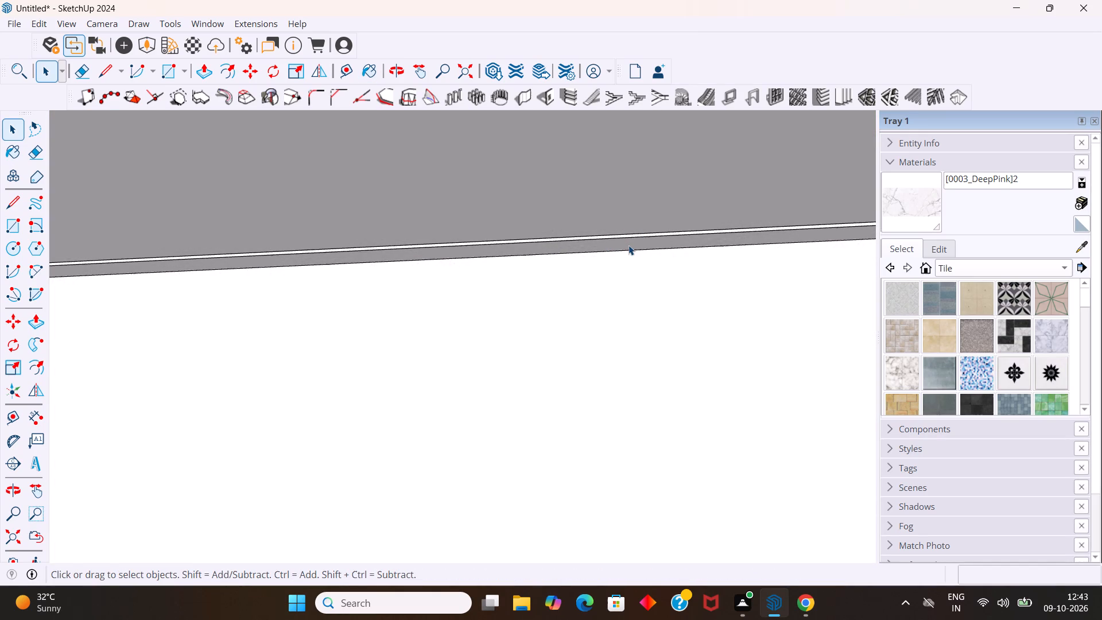
Reopen the Enscape Material Editor, change the self-illumination color of [0003_DeepPink]2 to a light lemon yellow, and close the editor.
{"action": "scroll", "coordinate": [633, 259], "scroll_direction": "down", "scroll_amount": 4}
{"action": "scroll", "coordinate": [754, 190], "scroll_direction": "down", "scroll_amount": 13}
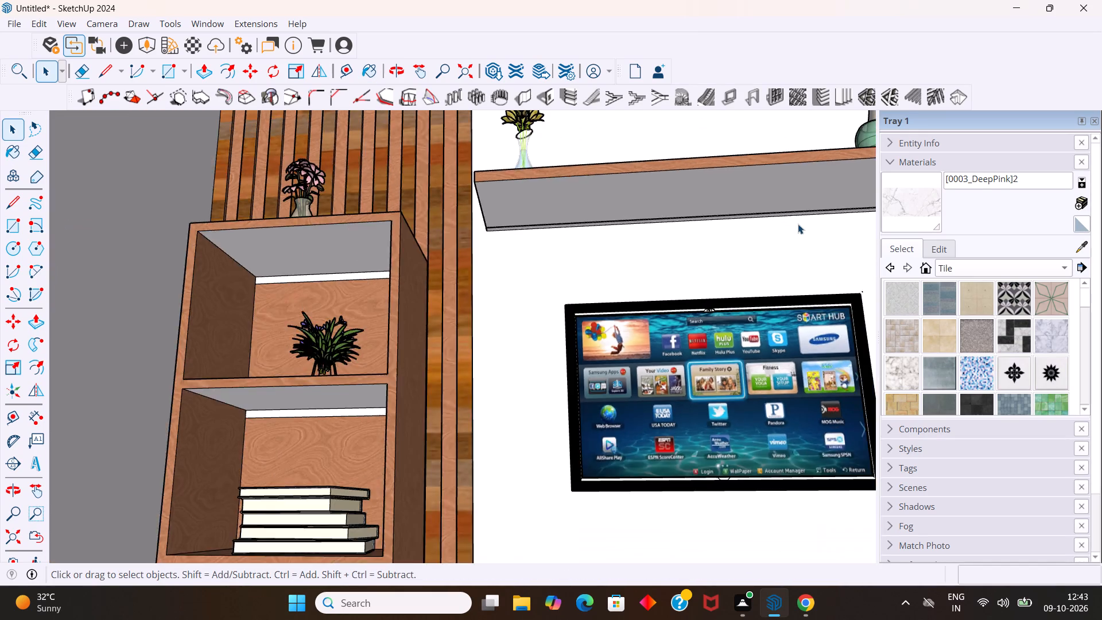
{"action": "scroll", "coordinate": [798, 224], "scroll_direction": "down", "scroll_amount": 5}
{"action": "middle_click_drag", "start_coordinate": [800, 271], "coordinate": [763, 377]}
{"action": "scroll", "coordinate": [758, 347], "scroll_direction": "down", "scroll_amount": 6}
{"action": "scroll", "coordinate": [753, 274], "scroll_direction": "down", "scroll_amount": 1}
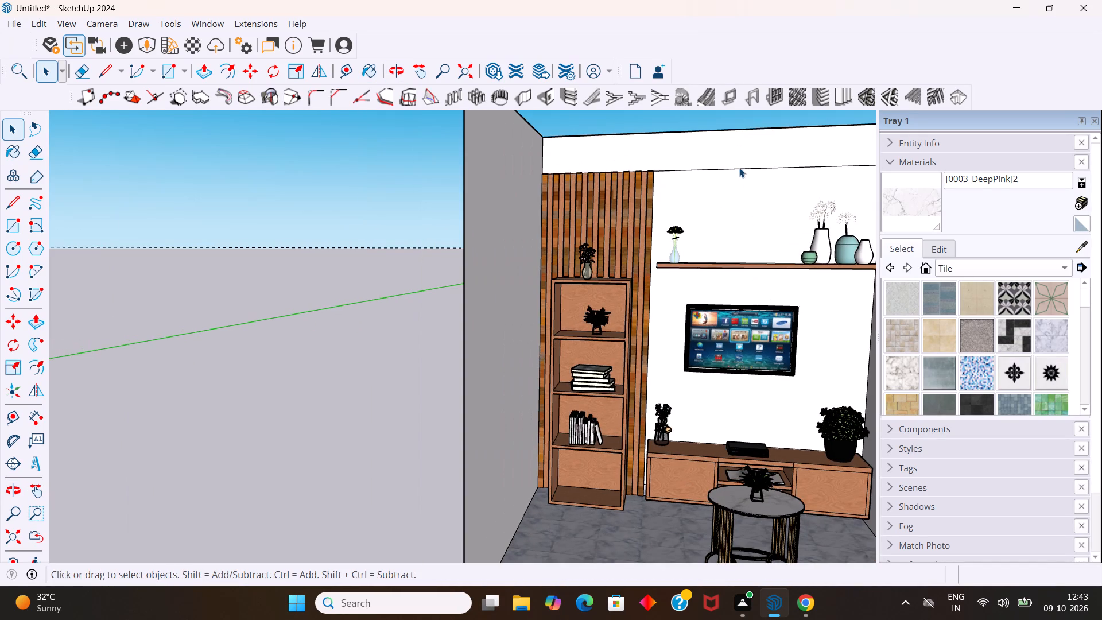
{"action": "left_click", "coordinate": [196, 42]}
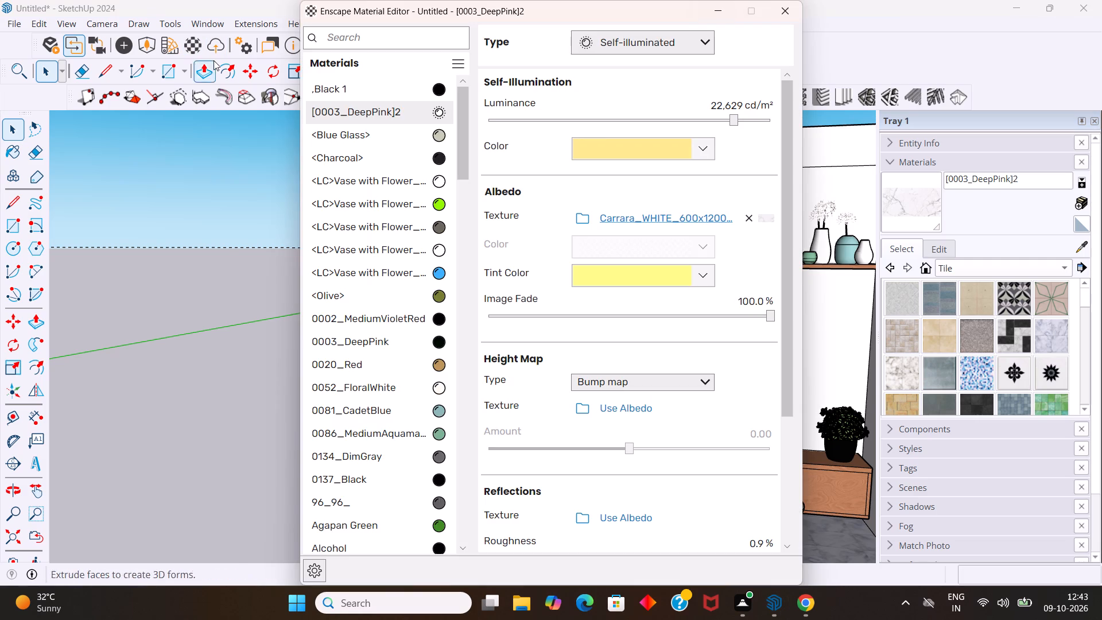
{"action": "left_click", "coordinate": [707, 149]}
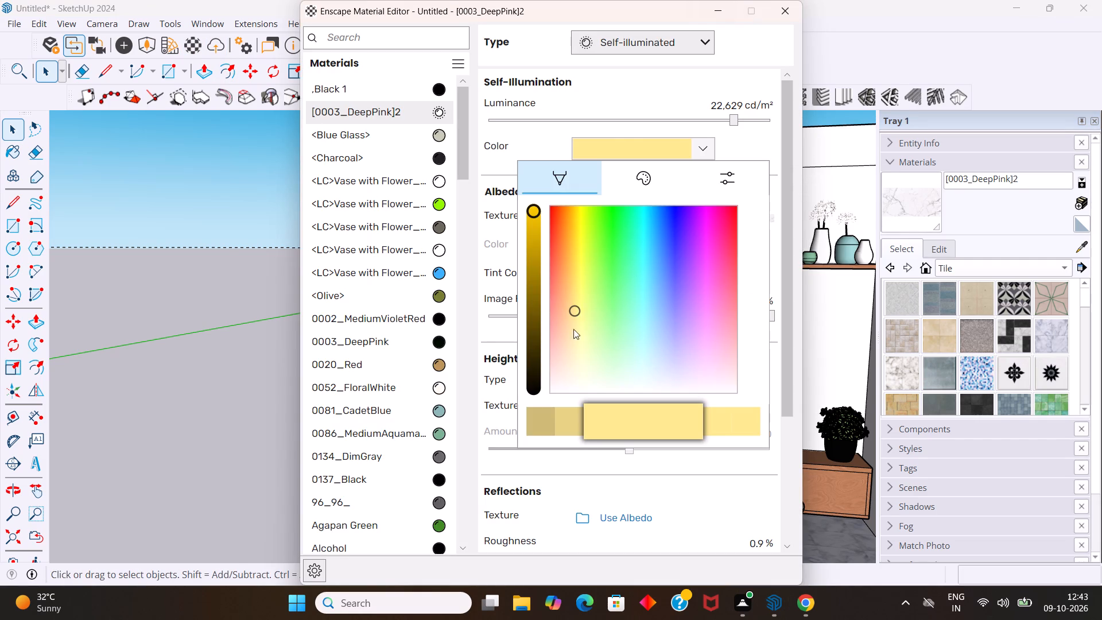
{"action": "left_click", "coordinate": [579, 299]}
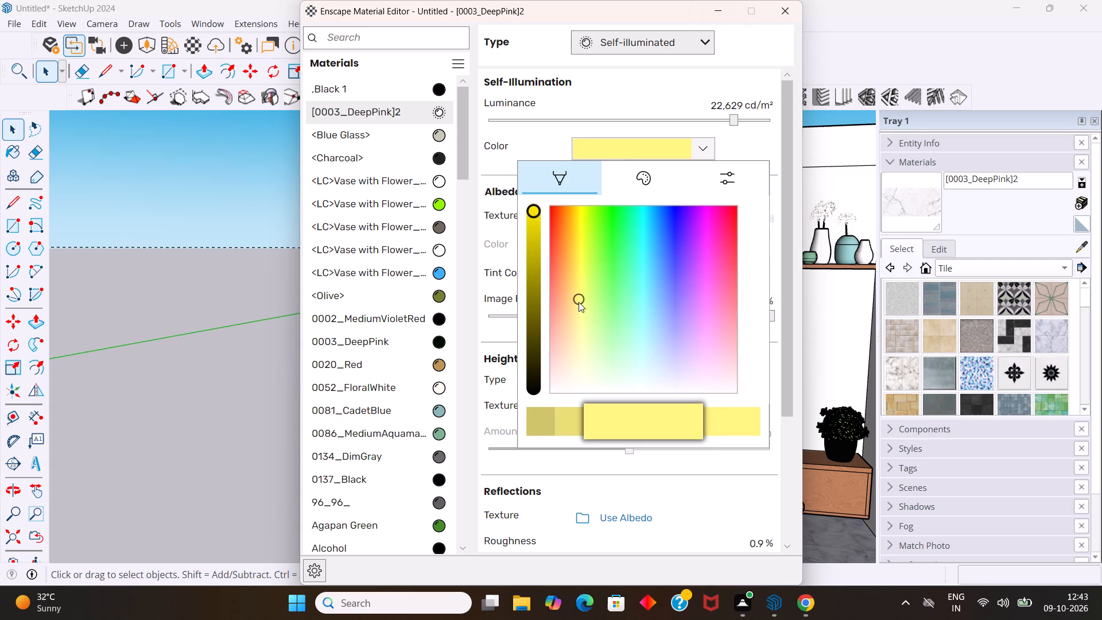
{"action": "left_click", "coordinate": [741, 140]}
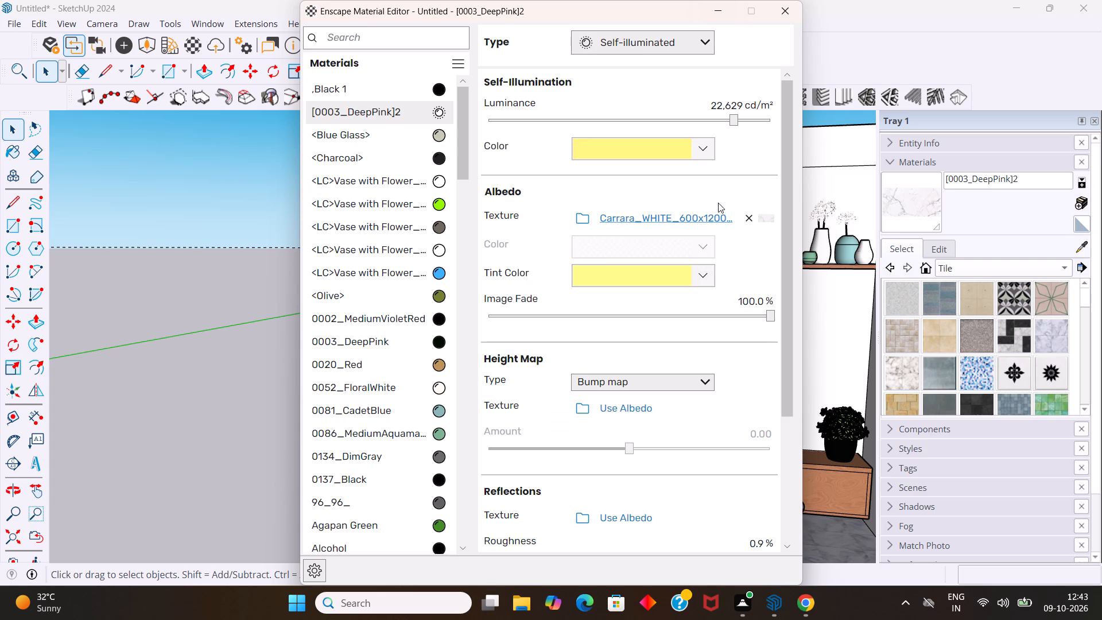
{"action": "left_click", "coordinate": [783, 11]}
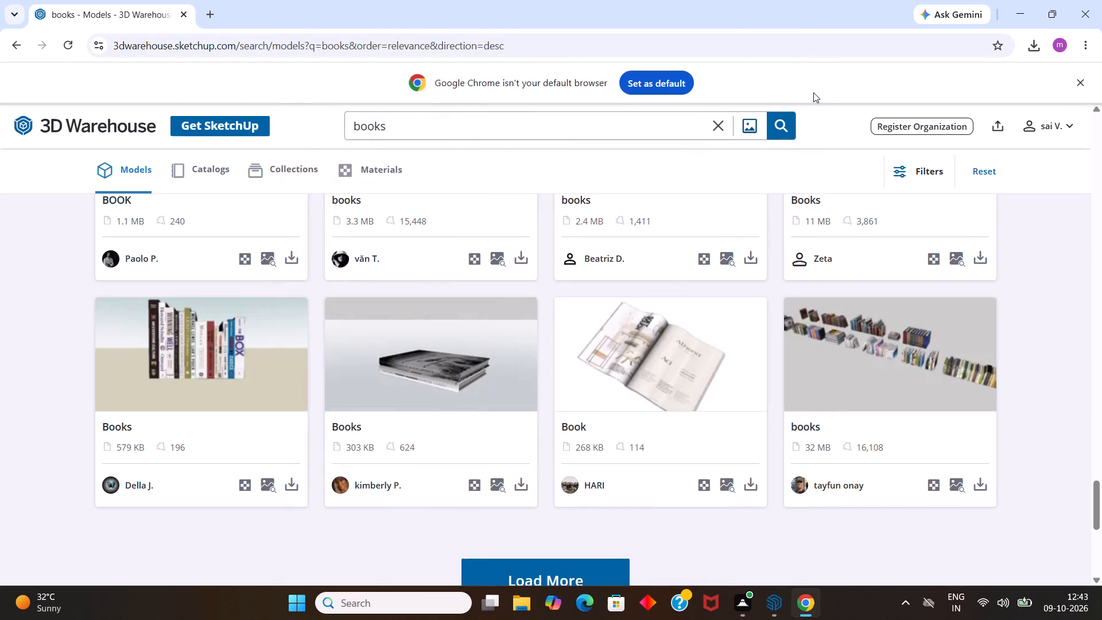
Switch back to SketchUp and bring the whole TV wall room into view.
{"action": "left_click", "coordinate": [773, 601]}
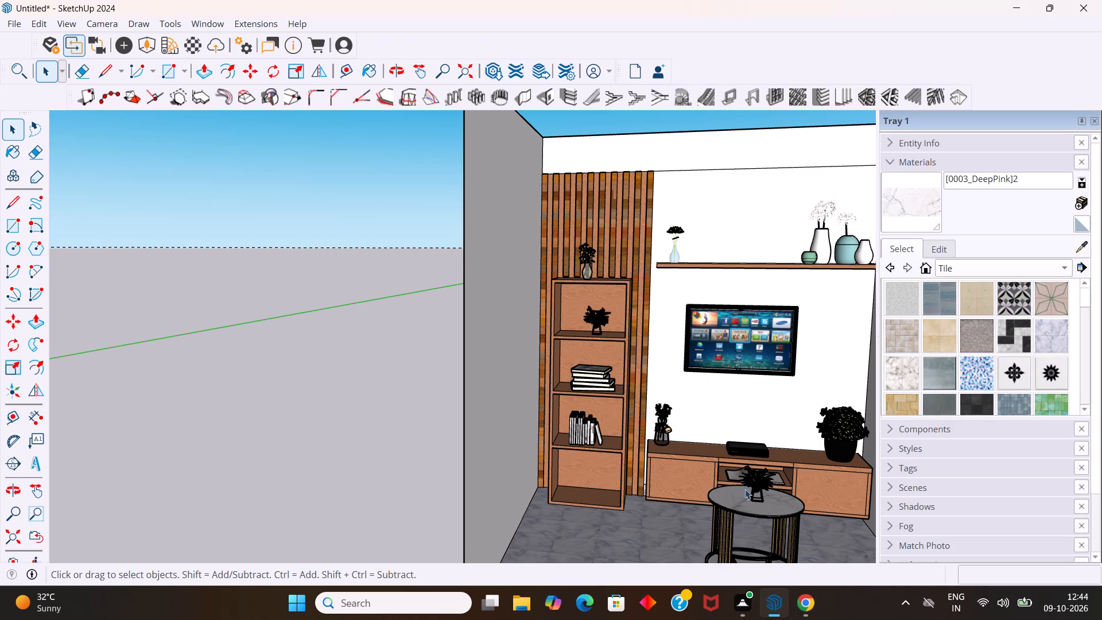
{"action": "scroll", "coordinate": [732, 207], "scroll_direction": "down", "scroll_amount": 5}
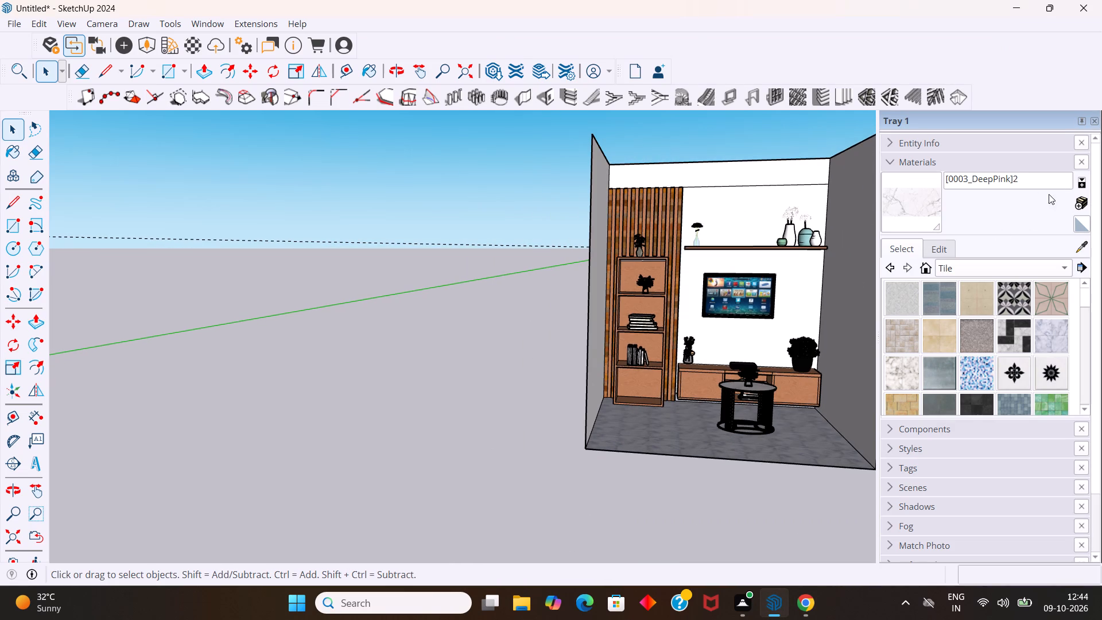
Review the self-illumination and albedo settings of [0003_DeepPink]2 in the Enscape Material Editor, and close the editor.
{"action": "left_click", "coordinate": [1037, 179]}
{"action": "left_click", "coordinate": [938, 202]}
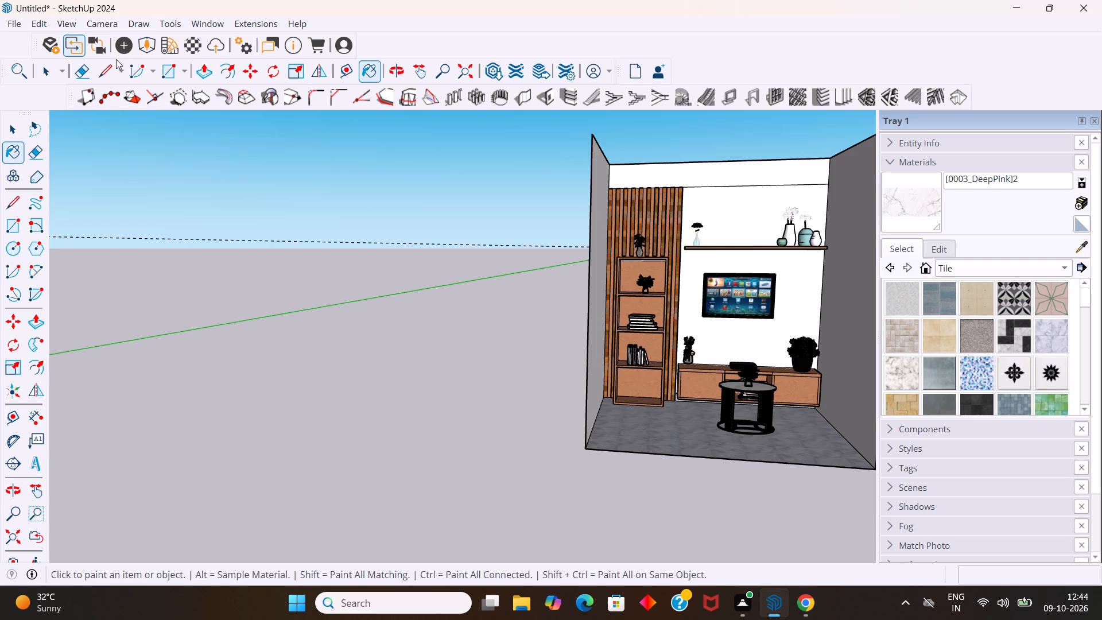
{"action": "left_click", "coordinate": [186, 44]}
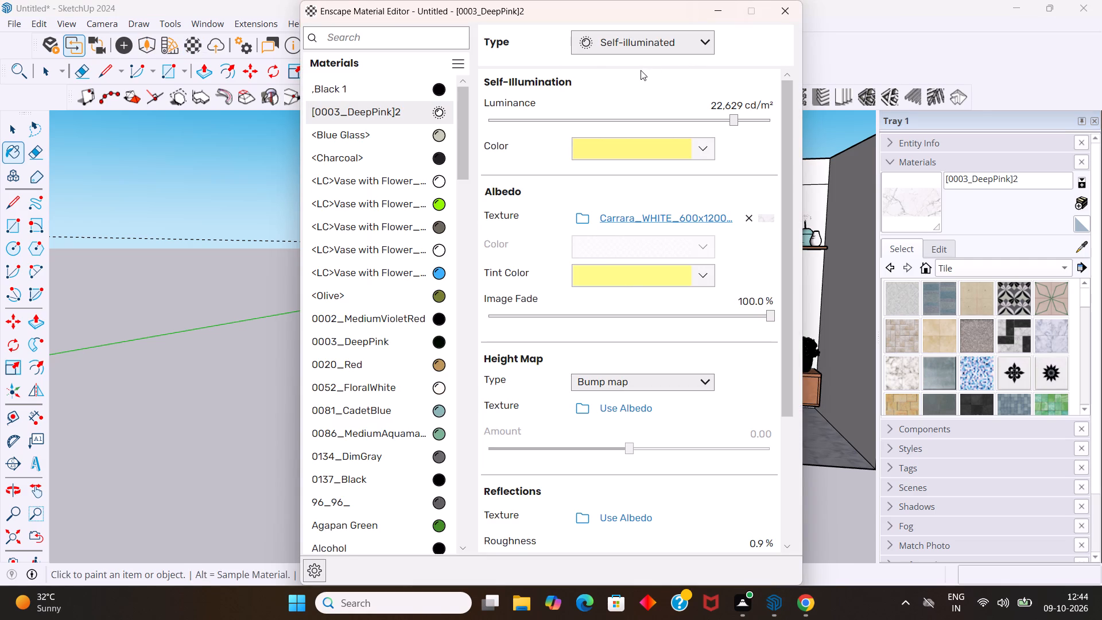
{"action": "left_click", "coordinate": [438, 144]}
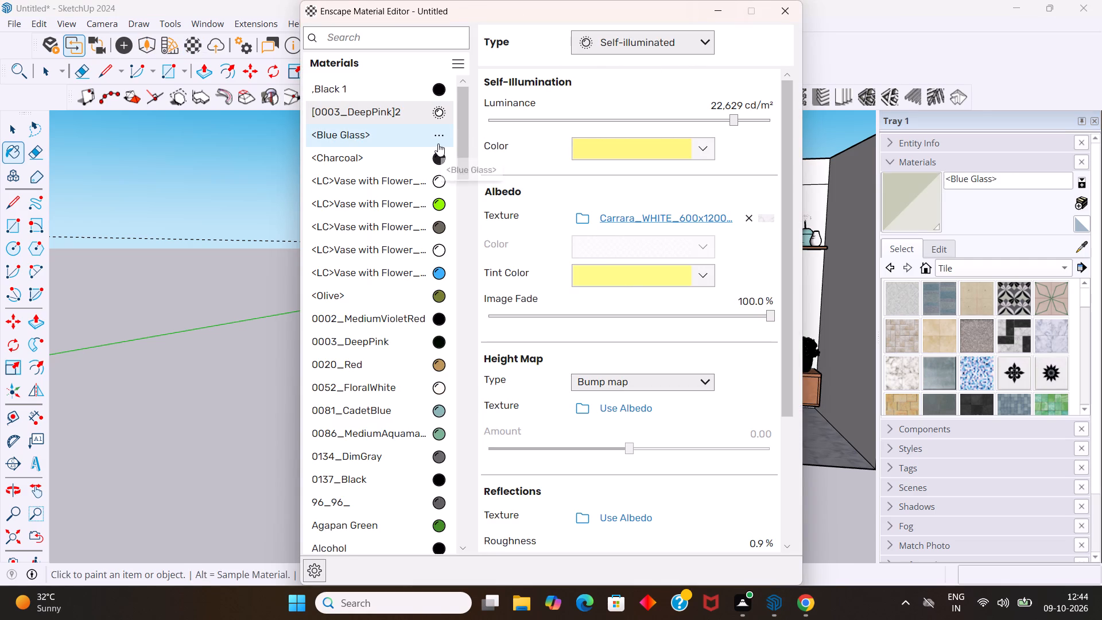
{"action": "scroll", "coordinate": [441, 219], "scroll_direction": "down", "scroll_amount": 5}
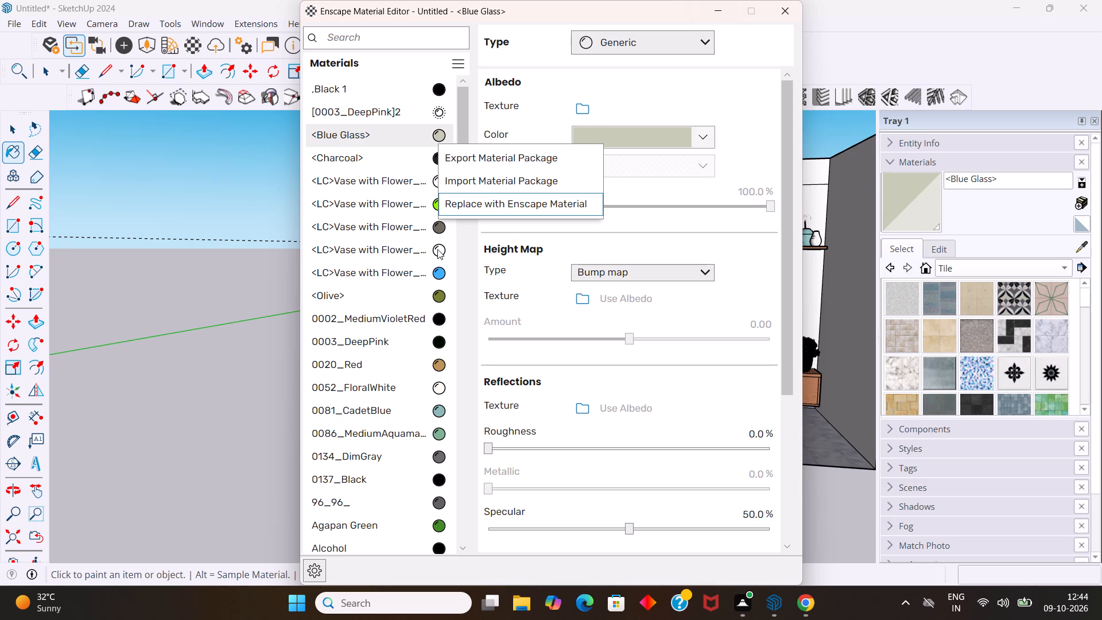
{"action": "left_click", "coordinate": [433, 110]}
{"action": "scroll", "coordinate": [673, 187], "scroll_direction": "down", "scroll_amount": 2}
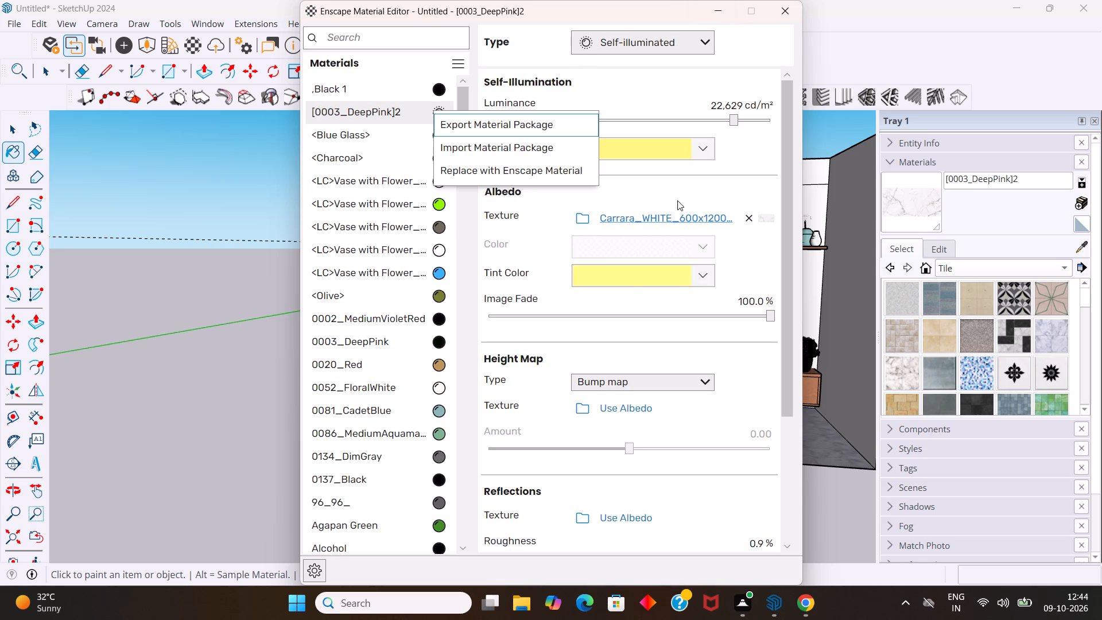
{"action": "scroll", "coordinate": [648, 265], "scroll_direction": "down", "scroll_amount": 3}
{"action": "scroll", "coordinate": [635, 325], "scroll_direction": "down", "scroll_amount": 3}
{"action": "left_click", "coordinate": [864, 67]}
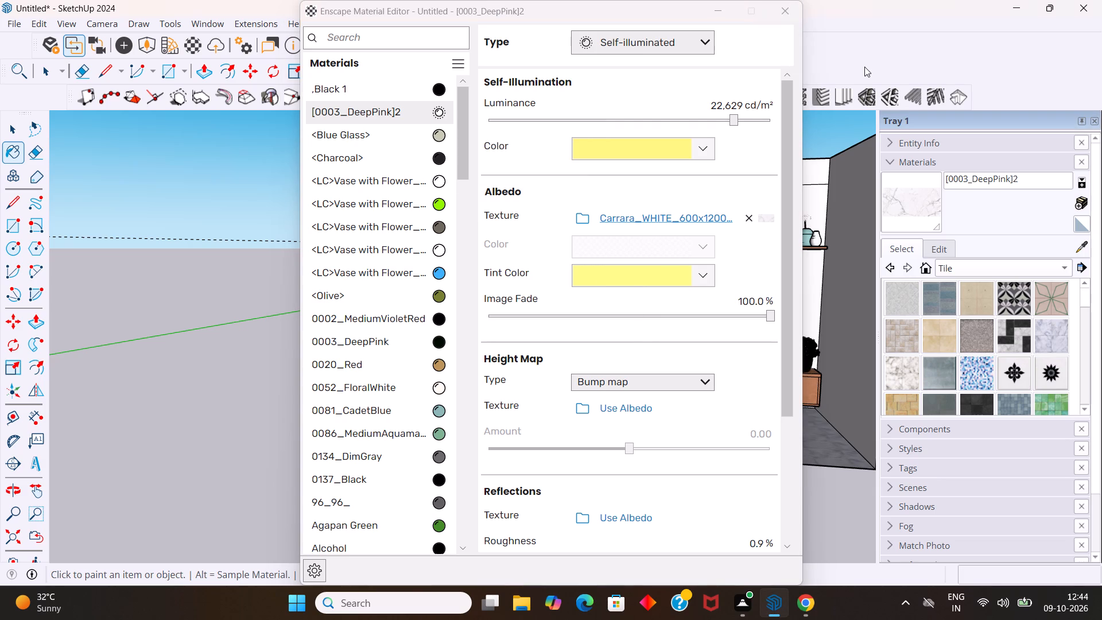
{"action": "left_click", "coordinate": [926, 219]}
{"action": "left_click", "coordinate": [786, 3]}
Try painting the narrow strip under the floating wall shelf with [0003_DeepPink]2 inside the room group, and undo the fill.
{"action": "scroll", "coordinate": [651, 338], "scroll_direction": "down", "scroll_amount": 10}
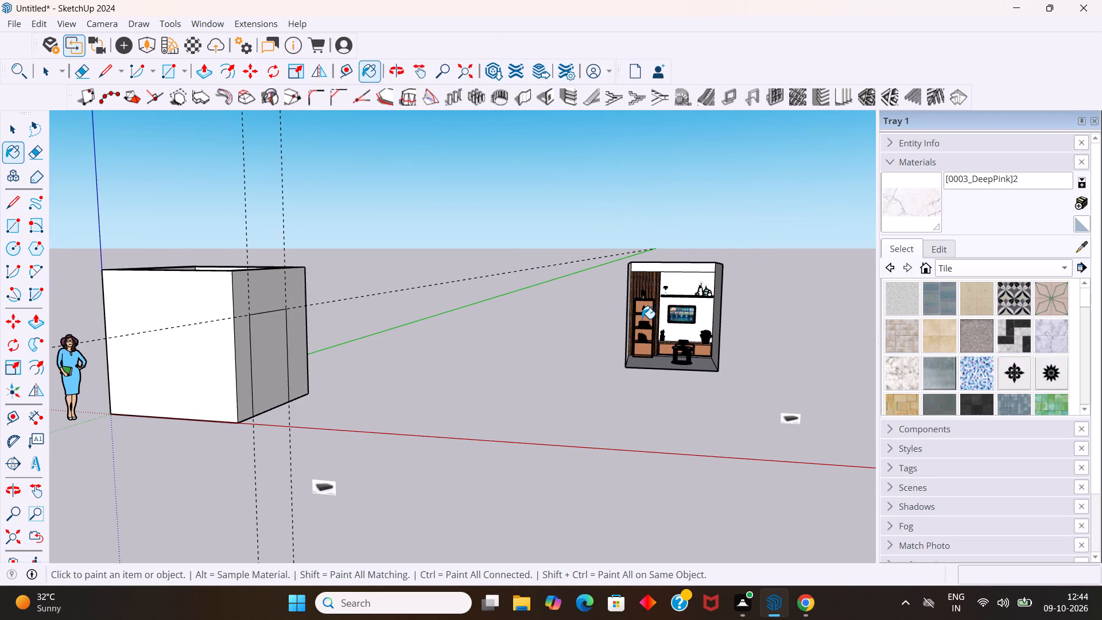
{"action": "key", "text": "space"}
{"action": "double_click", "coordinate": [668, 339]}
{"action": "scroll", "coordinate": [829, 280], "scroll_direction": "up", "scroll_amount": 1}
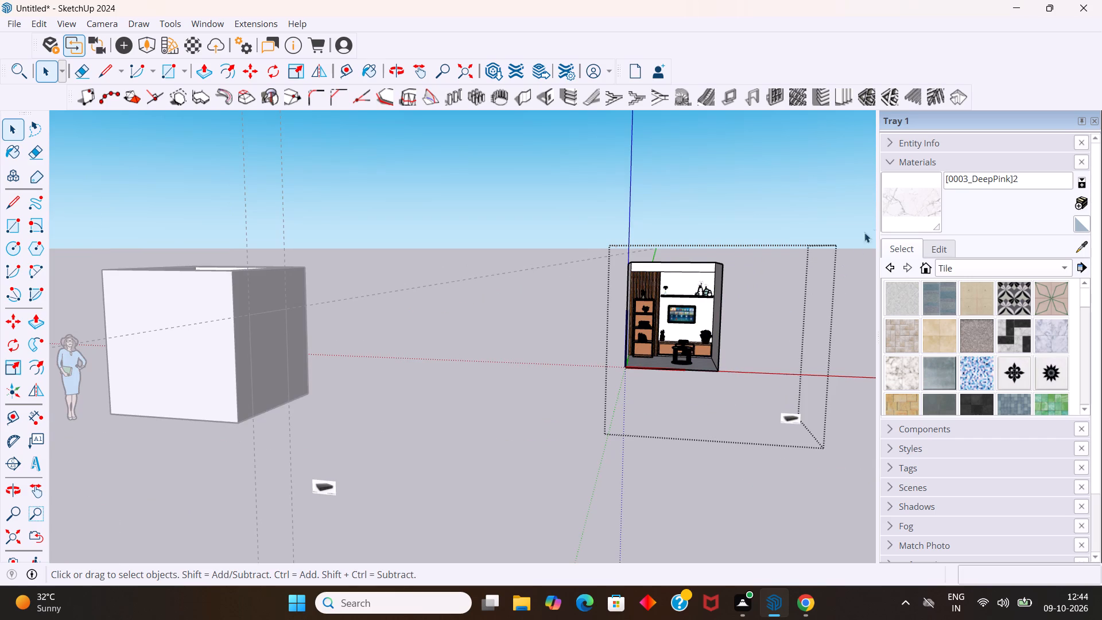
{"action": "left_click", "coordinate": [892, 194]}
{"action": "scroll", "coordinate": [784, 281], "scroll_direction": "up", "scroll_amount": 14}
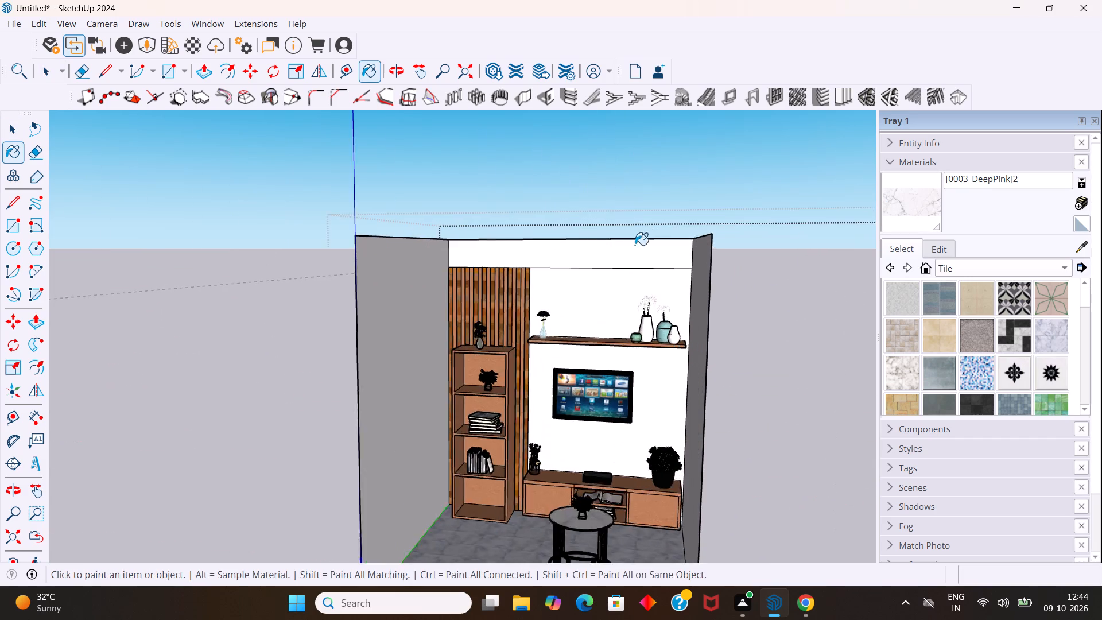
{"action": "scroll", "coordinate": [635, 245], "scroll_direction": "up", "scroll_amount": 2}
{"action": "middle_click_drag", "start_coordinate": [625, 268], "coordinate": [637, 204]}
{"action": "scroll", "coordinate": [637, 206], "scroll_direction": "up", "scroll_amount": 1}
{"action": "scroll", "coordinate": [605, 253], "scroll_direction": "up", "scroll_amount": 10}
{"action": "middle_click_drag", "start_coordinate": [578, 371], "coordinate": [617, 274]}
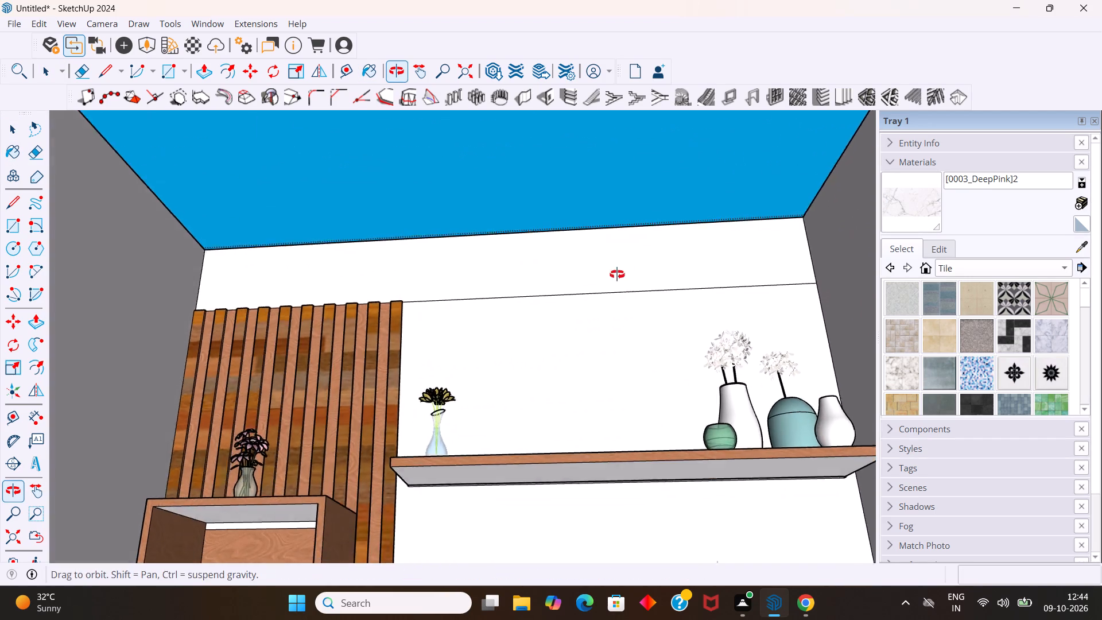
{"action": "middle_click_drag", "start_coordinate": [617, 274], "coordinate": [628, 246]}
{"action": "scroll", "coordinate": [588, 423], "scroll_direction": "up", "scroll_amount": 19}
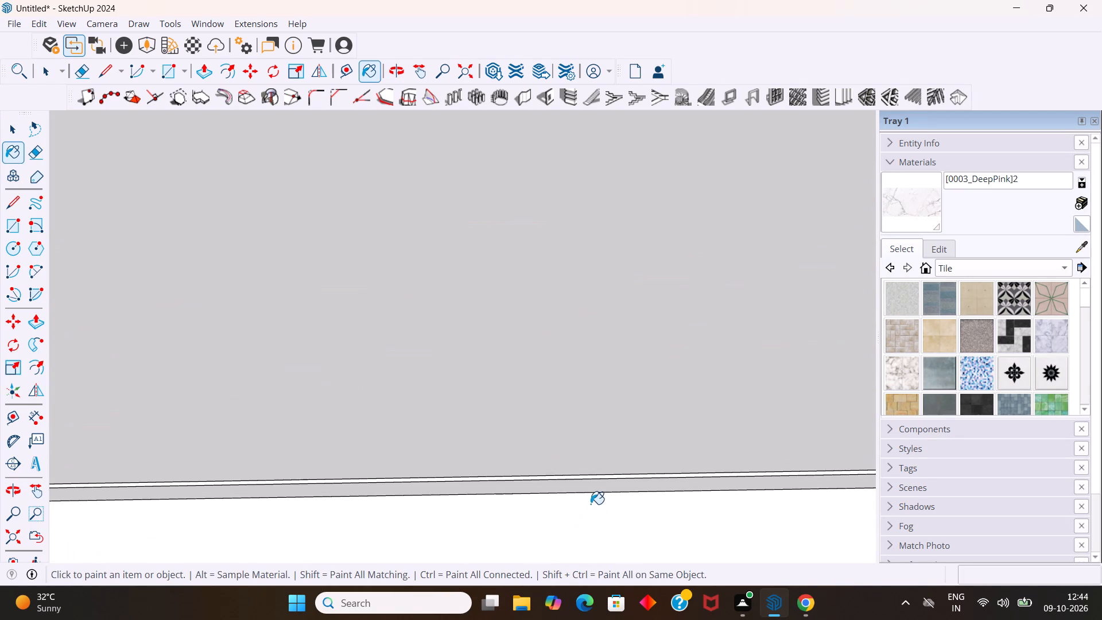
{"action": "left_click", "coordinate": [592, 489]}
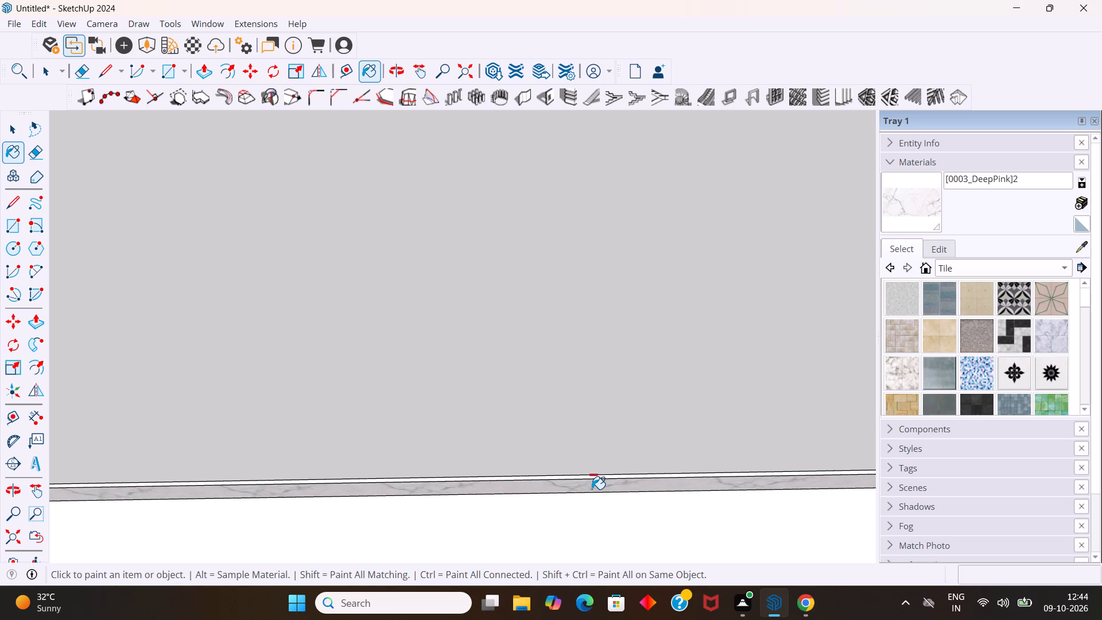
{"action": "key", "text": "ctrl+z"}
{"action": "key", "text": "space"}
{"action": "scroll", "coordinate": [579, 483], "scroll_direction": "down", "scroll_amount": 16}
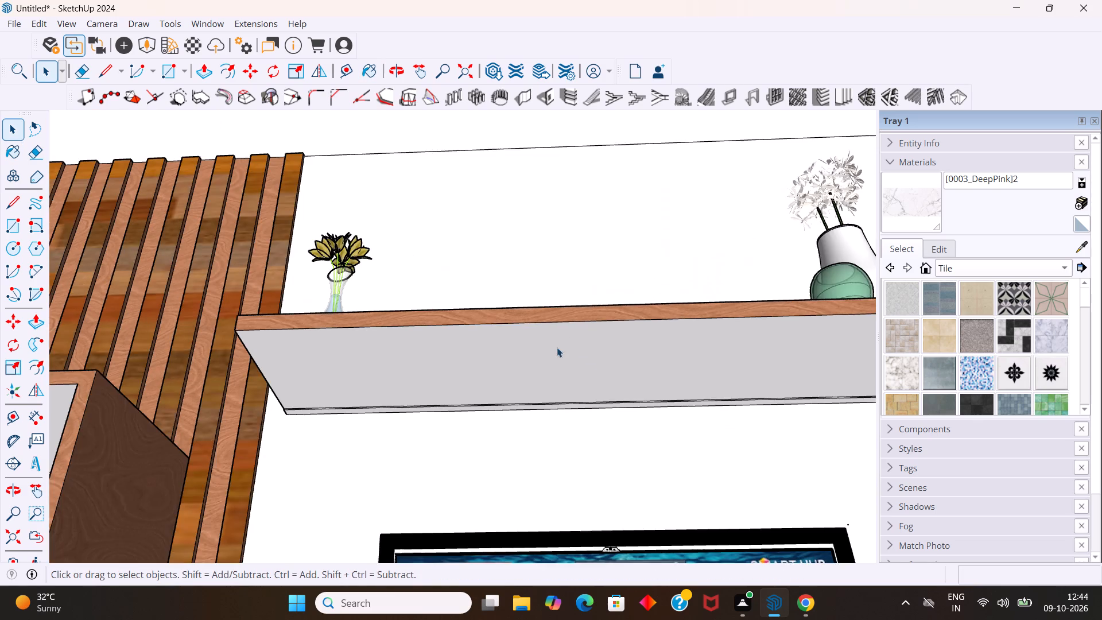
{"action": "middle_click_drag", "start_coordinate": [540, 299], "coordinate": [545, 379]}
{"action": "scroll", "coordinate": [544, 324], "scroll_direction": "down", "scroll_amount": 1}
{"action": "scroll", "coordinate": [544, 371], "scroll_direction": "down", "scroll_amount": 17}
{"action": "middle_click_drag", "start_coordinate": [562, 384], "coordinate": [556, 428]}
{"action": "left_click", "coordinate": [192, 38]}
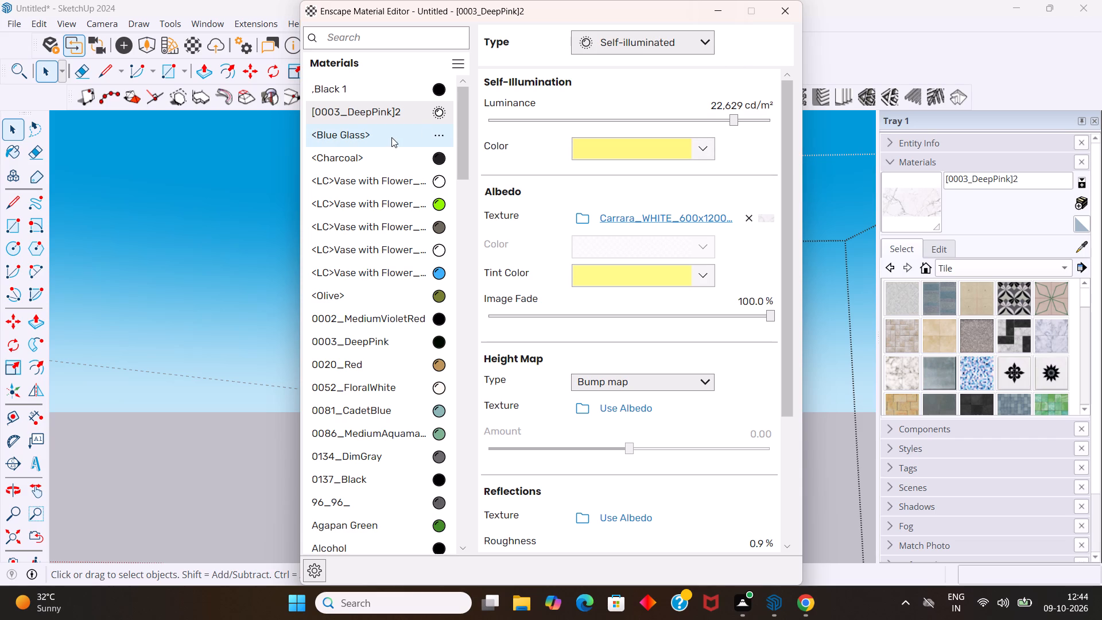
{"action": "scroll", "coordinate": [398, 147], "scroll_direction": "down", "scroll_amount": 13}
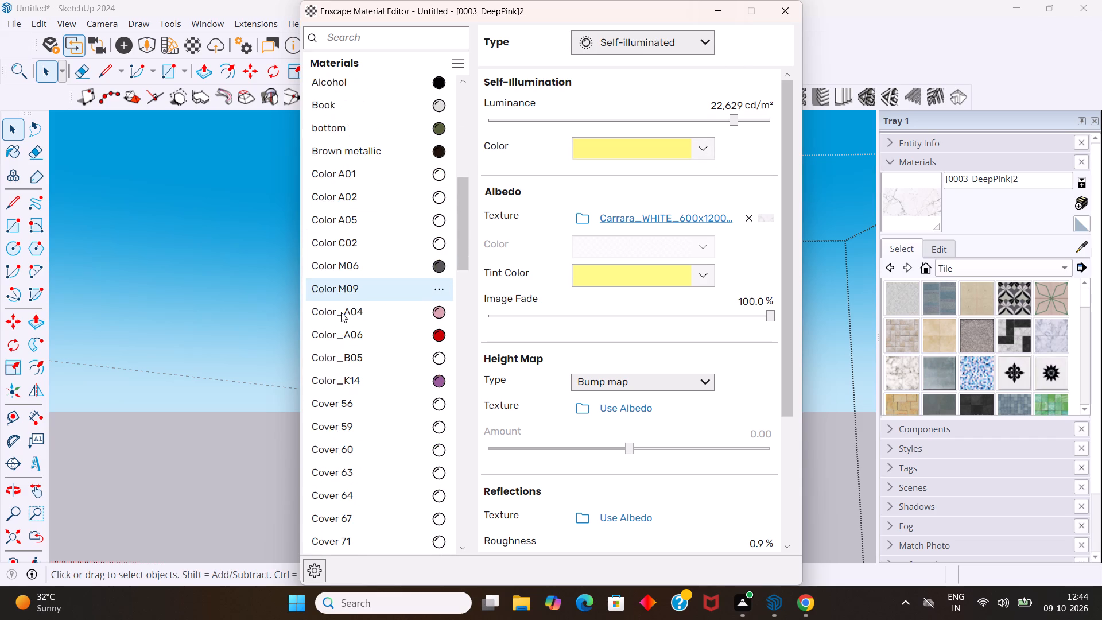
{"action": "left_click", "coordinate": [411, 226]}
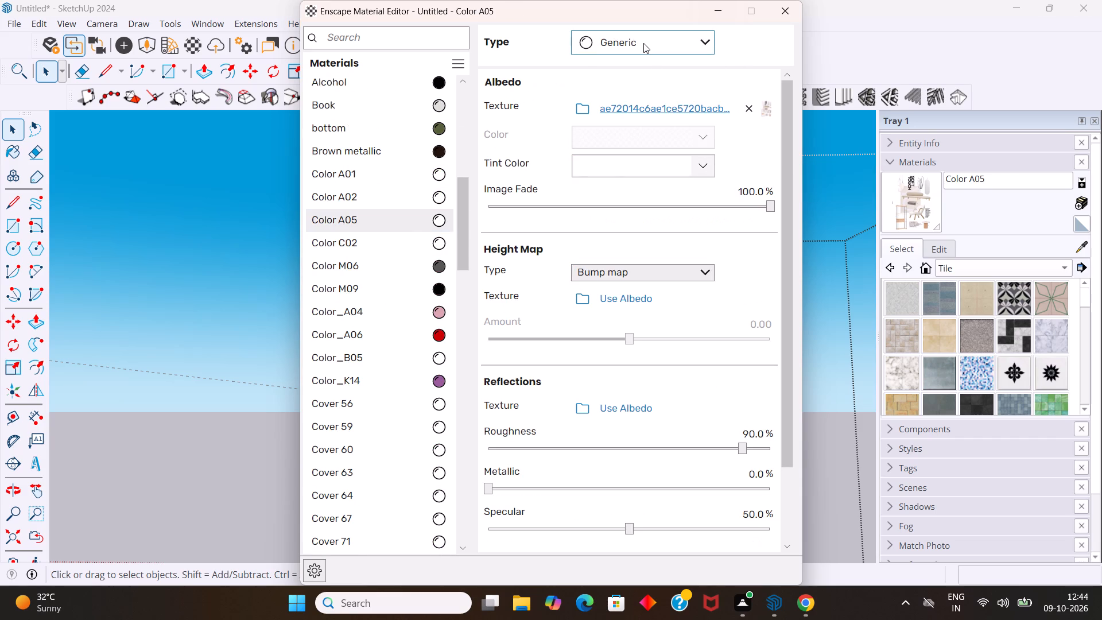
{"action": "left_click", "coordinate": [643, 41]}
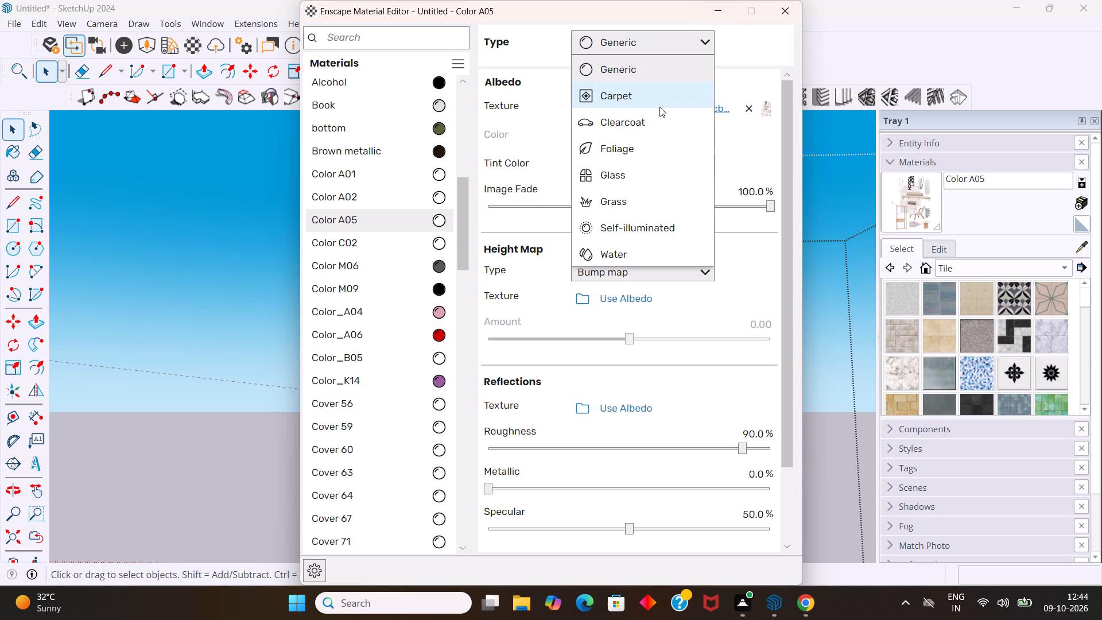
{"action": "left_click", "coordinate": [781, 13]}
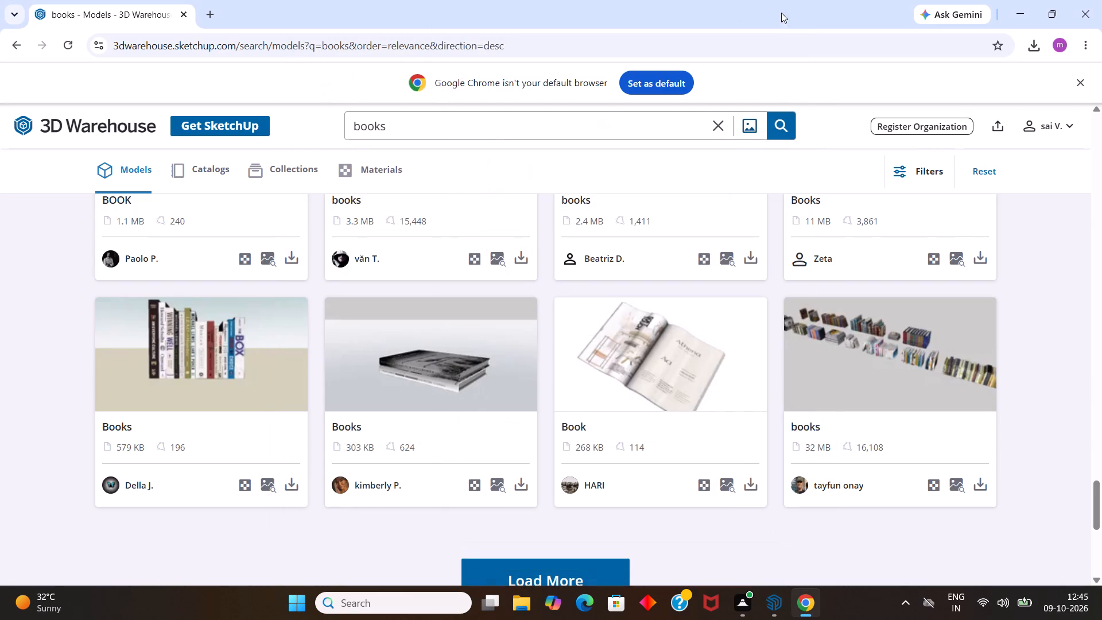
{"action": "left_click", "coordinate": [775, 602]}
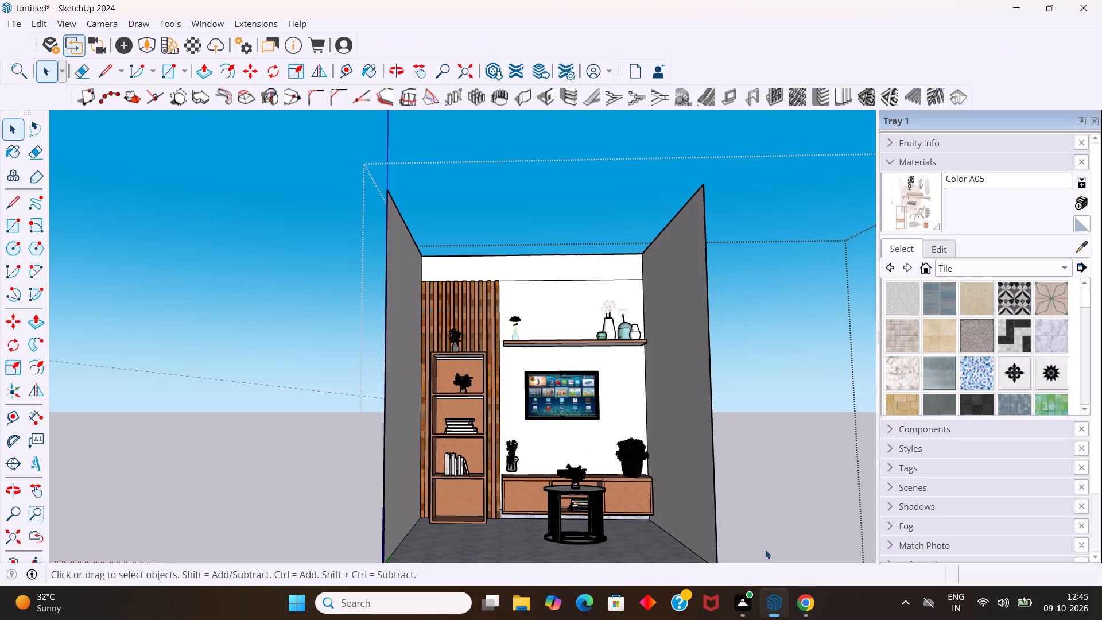
Reopen the Enscape Material Editor and change the type of the Gold_14k material to Self-illuminated.
{"action": "left_click", "coordinate": [189, 41]}
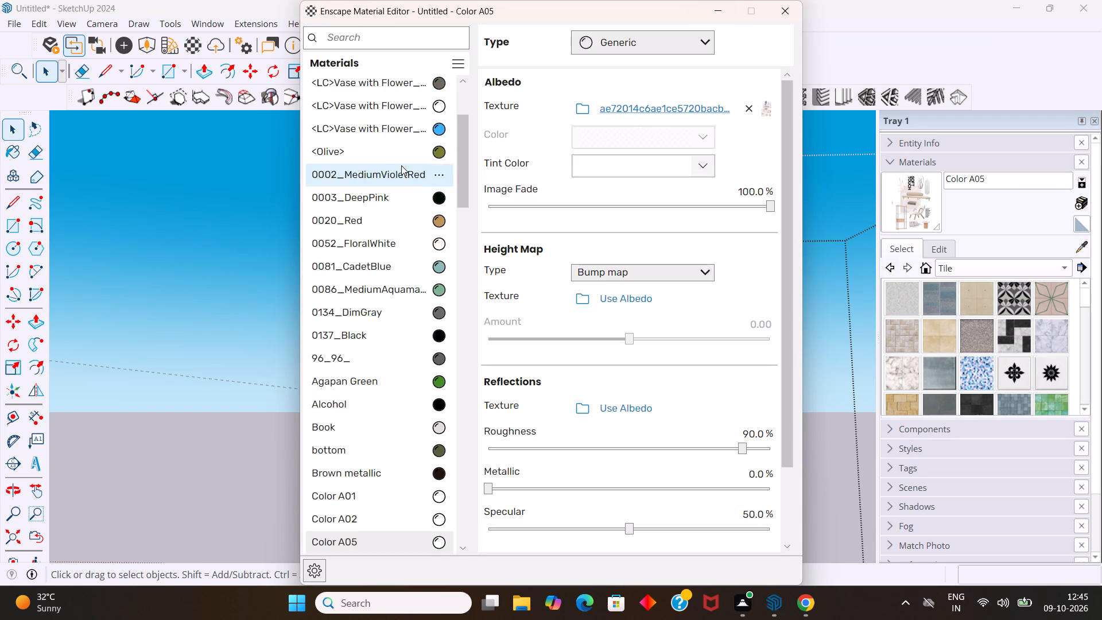
{"action": "scroll", "coordinate": [394, 148], "scroll_direction": "down", "scroll_amount": 10}
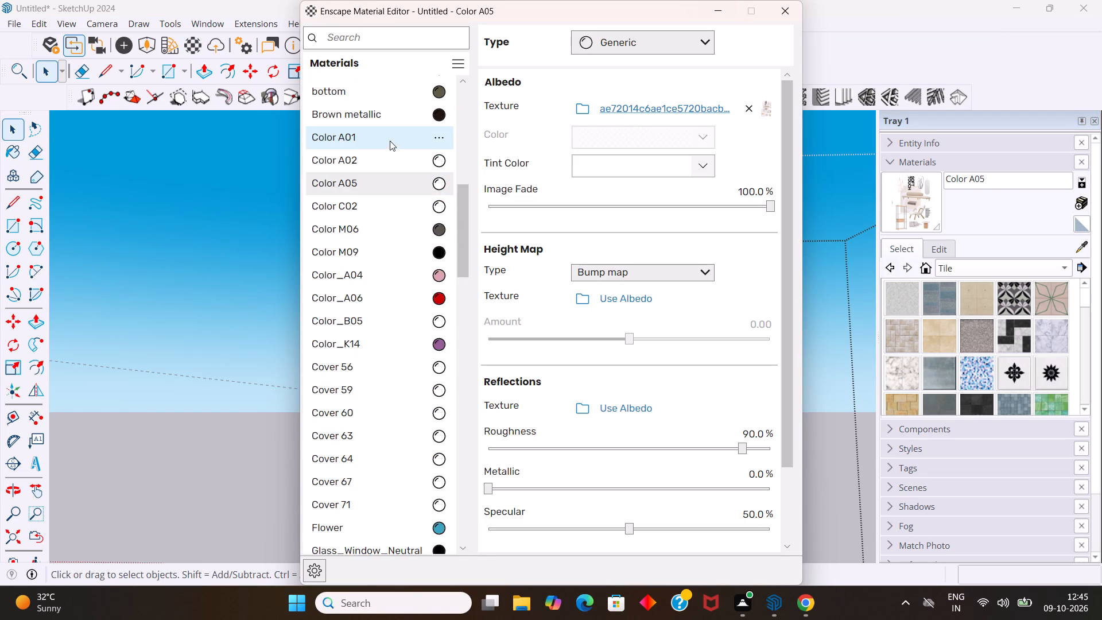
{"action": "scroll", "coordinate": [390, 141], "scroll_direction": "down", "scroll_amount": 8}
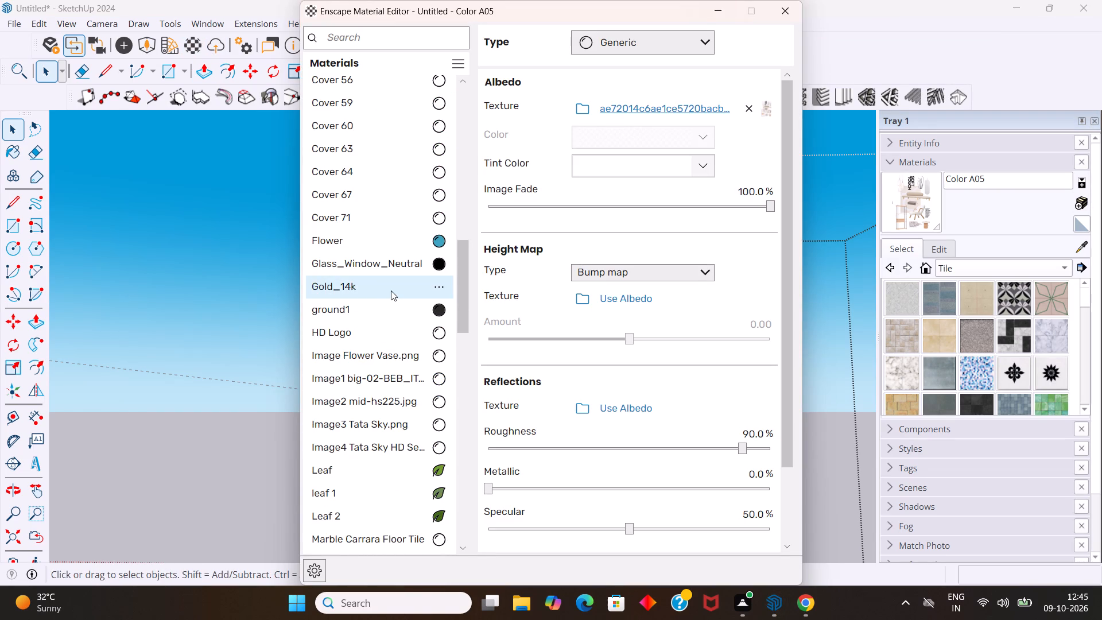
{"action": "left_click", "coordinate": [391, 289]}
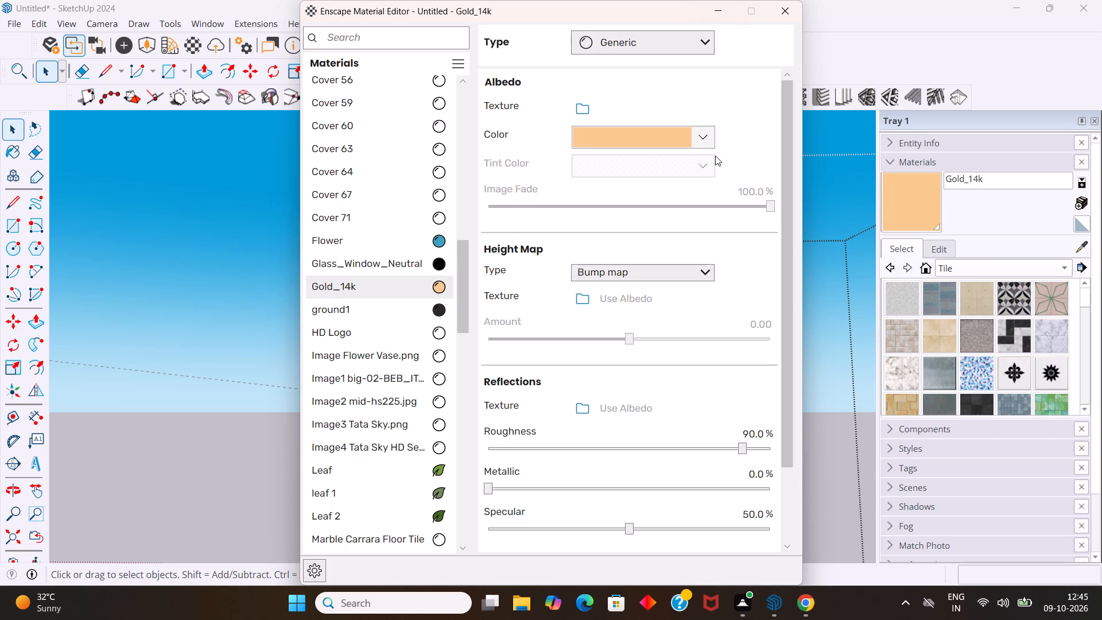
{"action": "left_click", "coordinate": [708, 142]}
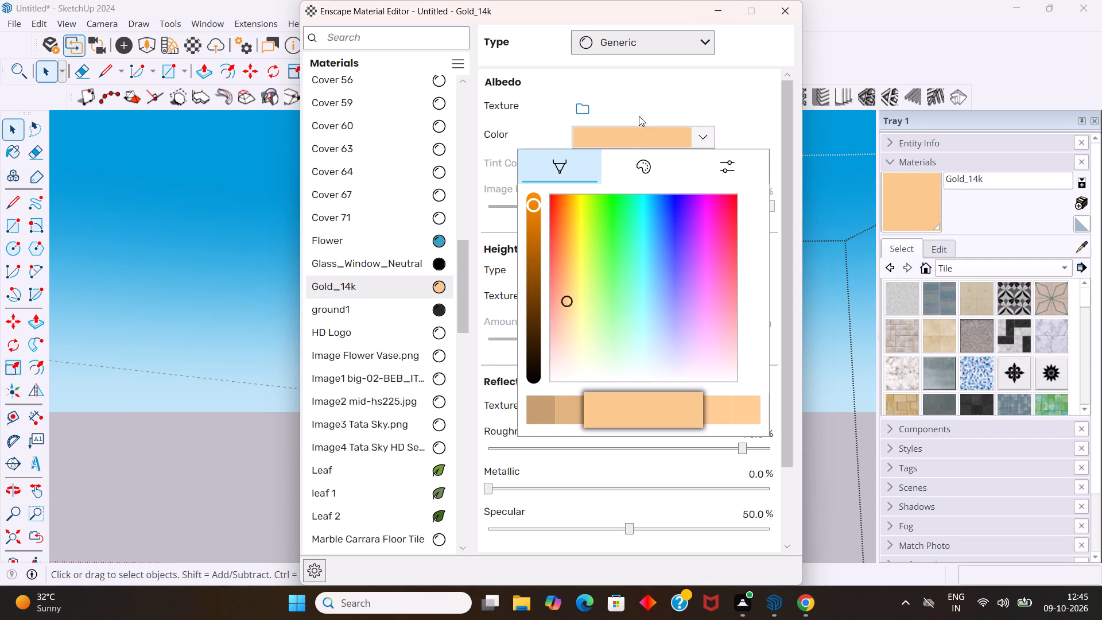
{"action": "left_click", "coordinate": [650, 37]}
{"action": "left_click", "coordinate": [650, 45]}
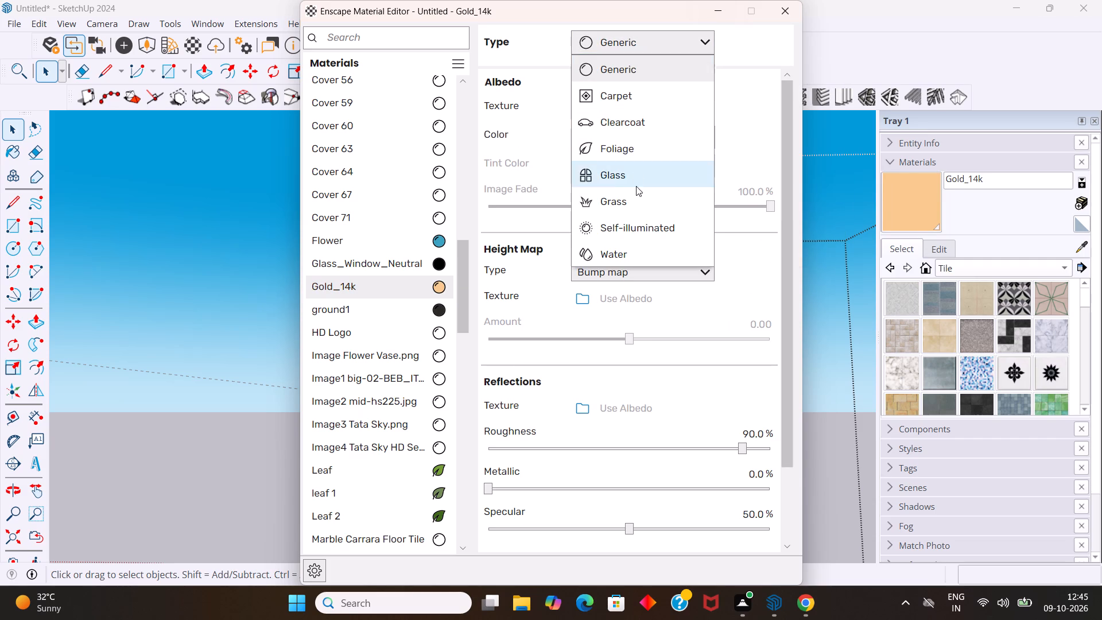
{"action": "left_click", "coordinate": [634, 233]}
Set the self-illumination color of Gold_14k to a light lemon yellow.
{"action": "left_click", "coordinate": [704, 151]}
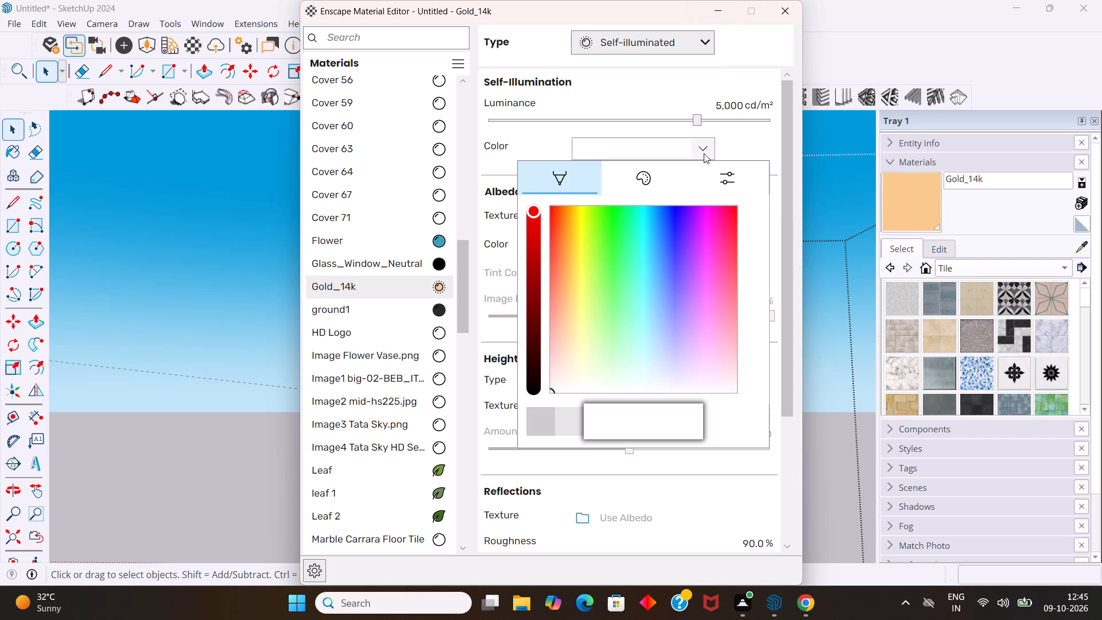
{"action": "left_click", "coordinate": [580, 306]}
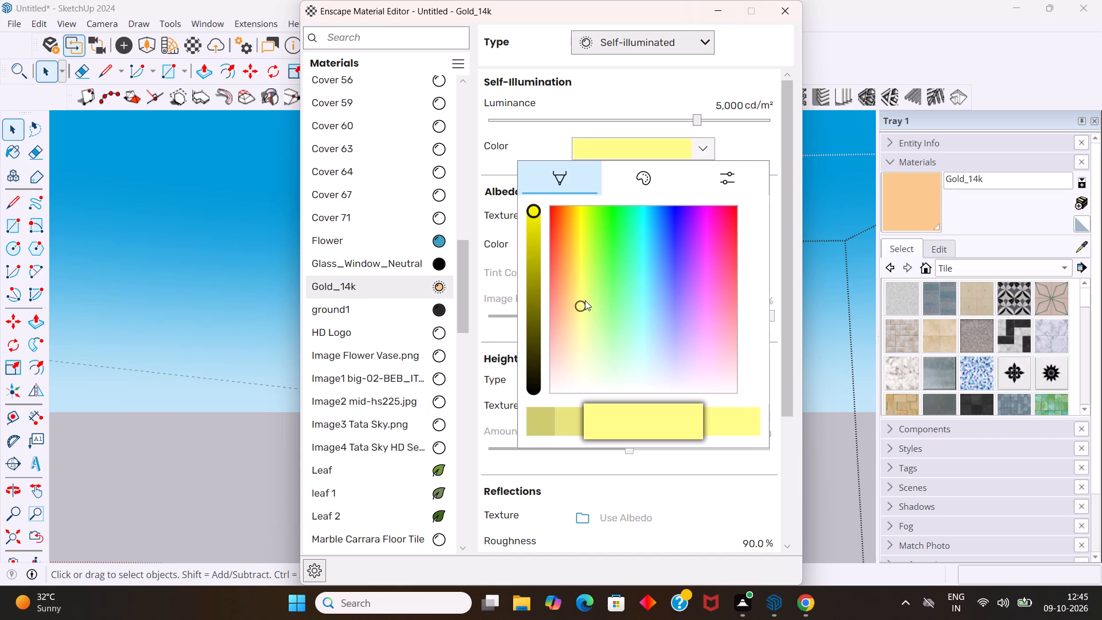
{"action": "left_click", "coordinate": [772, 152]}
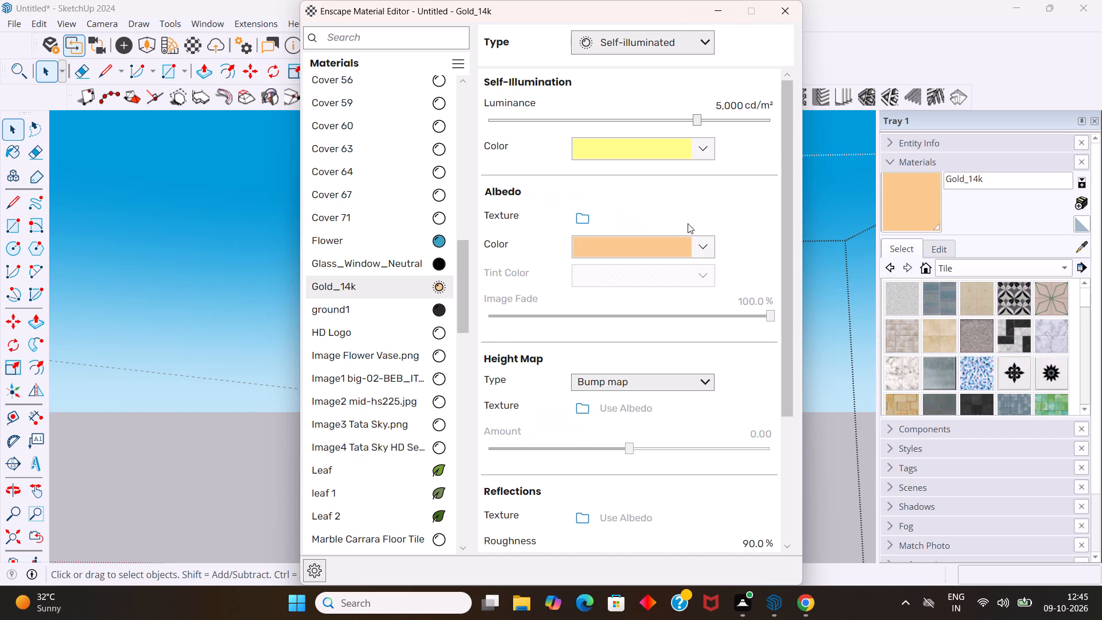
Set the albedo color of Gold_14k to a light yellow close to its self-illumination color.
{"action": "left_click", "coordinate": [709, 249]}
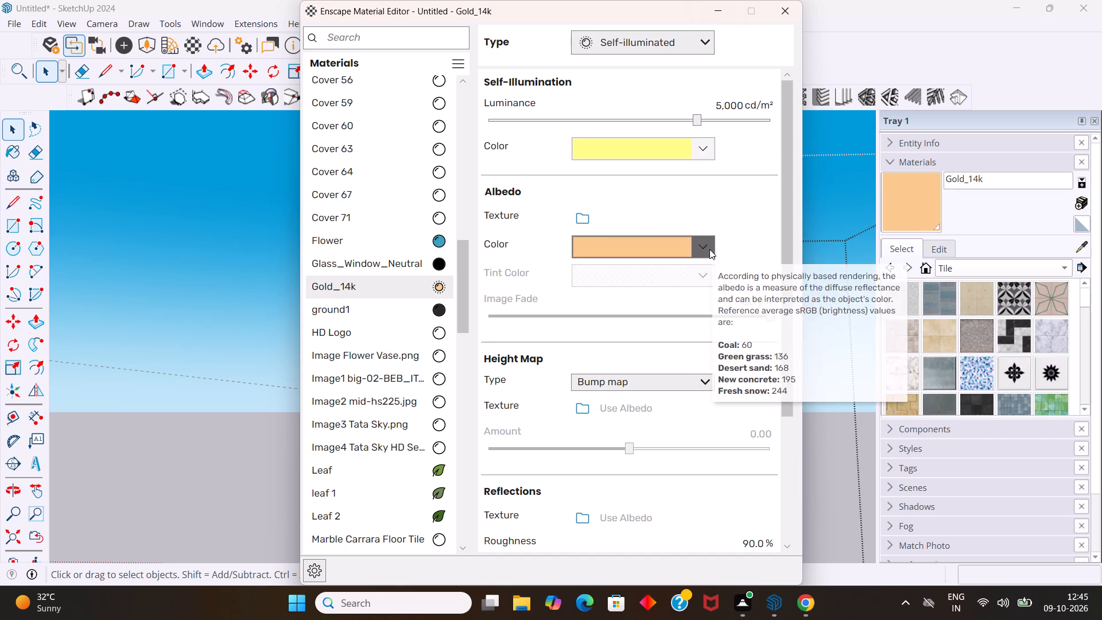
{"action": "left_click", "coordinate": [580, 406]}
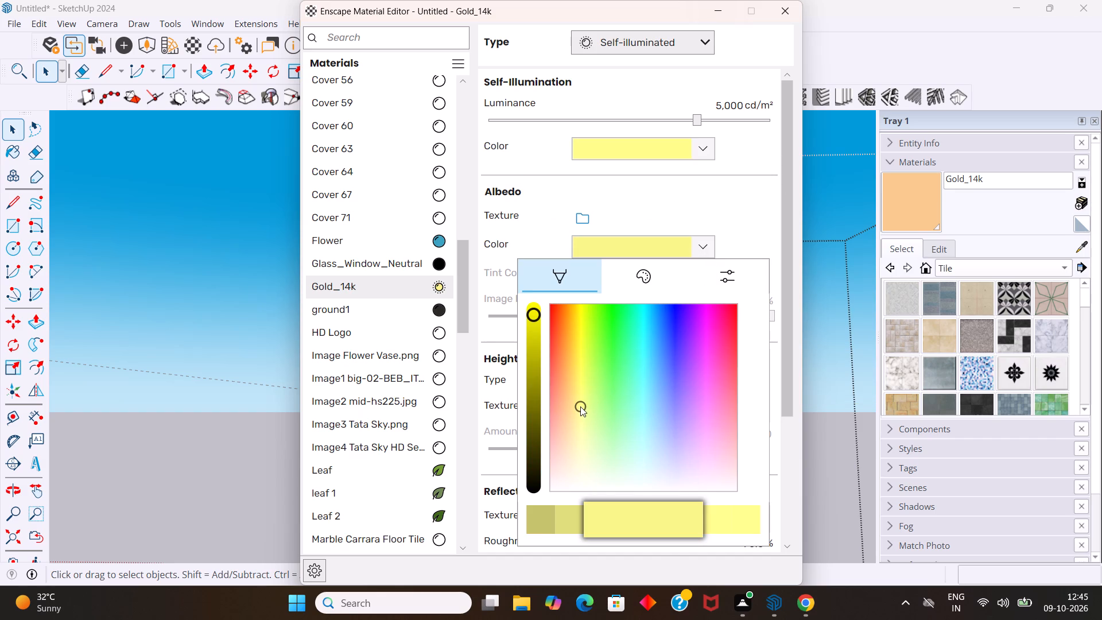
{"action": "left_click", "coordinate": [580, 398]}
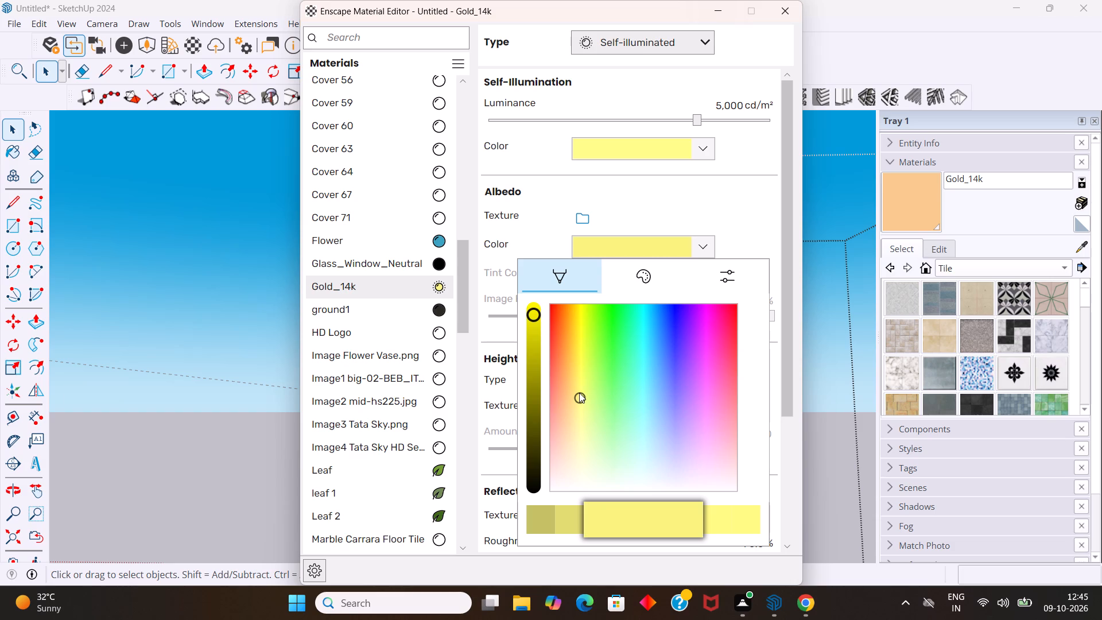
{"action": "left_click", "coordinate": [579, 389]}
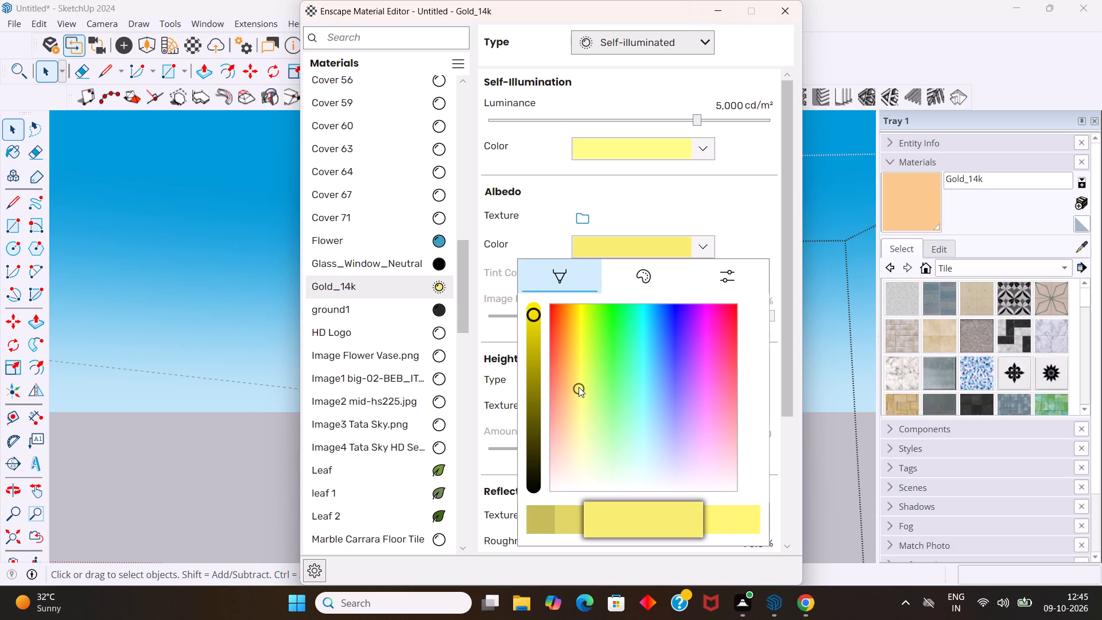
{"action": "left_click", "coordinate": [579, 382]}
{"action": "left_click", "coordinate": [580, 401]}
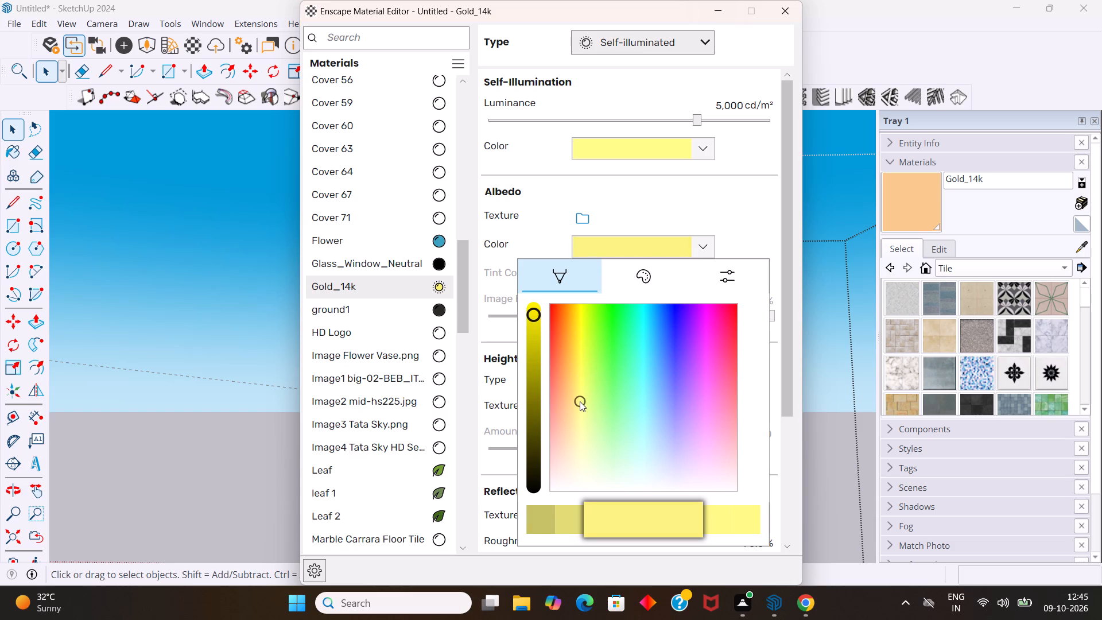
{"action": "left_click", "coordinate": [580, 408]}
{"action": "left_click_drag", "start_coordinate": [580, 413], "coordinate": [578, 422]}
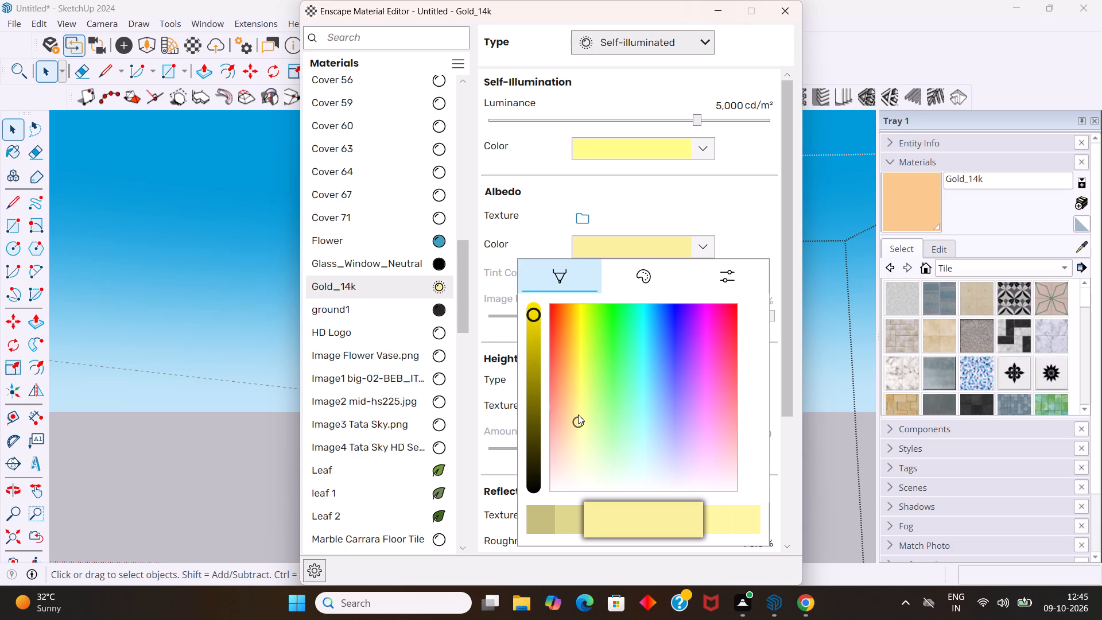
{"action": "left_click", "coordinate": [578, 414]}
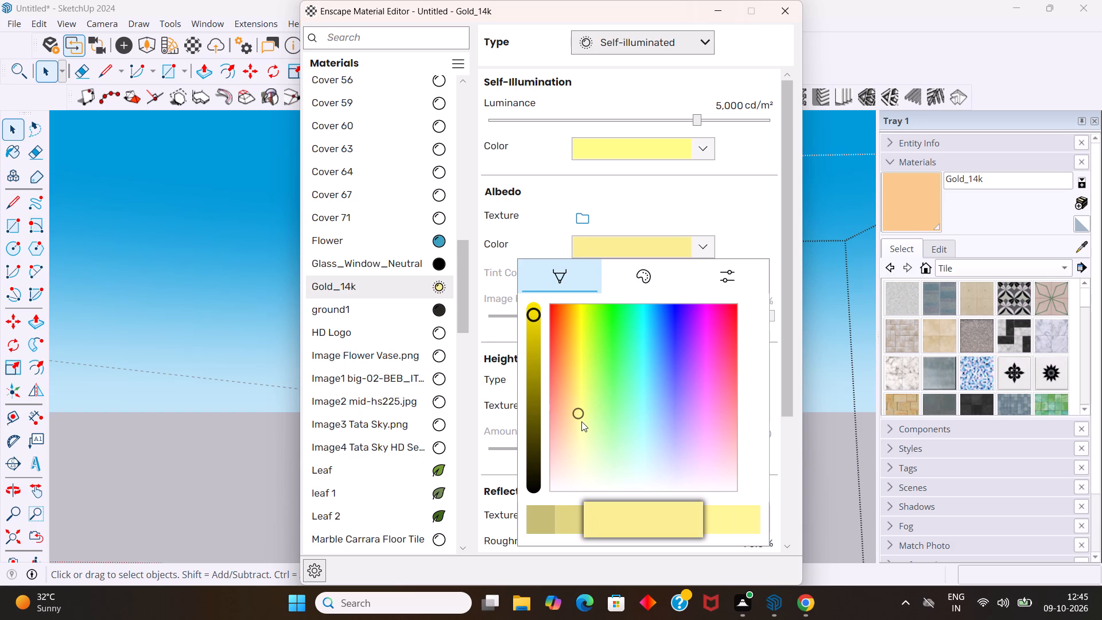
{"action": "left_click", "coordinate": [581, 420]}
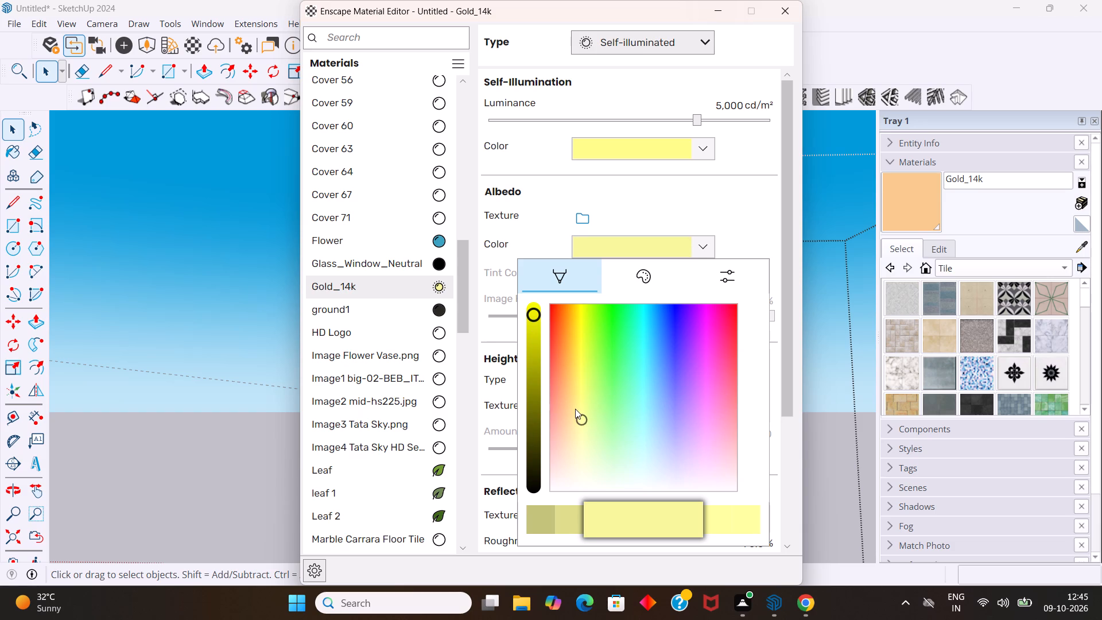
{"action": "scroll", "coordinate": [575, 409], "scroll_direction": "up", "scroll_amount": 3}
{"action": "left_click", "coordinate": [580, 410]}
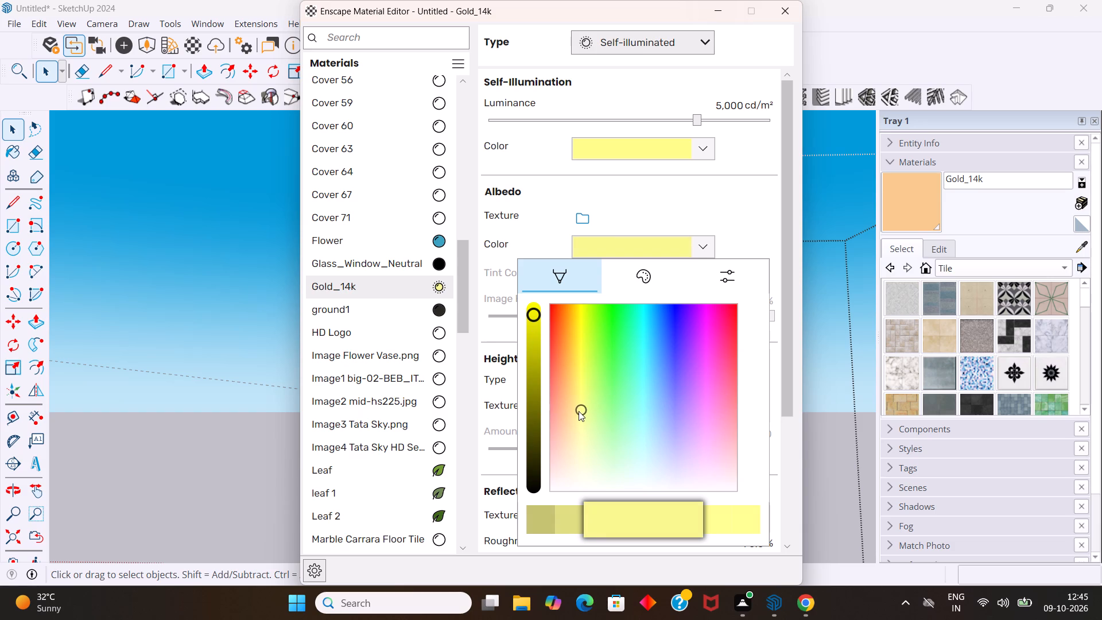
{"action": "left_click", "coordinate": [578, 417]}
{"action": "left_click", "coordinate": [582, 318]}
{"action": "left_click_drag", "start_coordinate": [582, 317], "coordinate": [583, 397]}
{"action": "left_click_drag", "start_coordinate": [582, 397], "coordinate": [582, 414]}
{"action": "left_click_drag", "start_coordinate": [582, 414], "coordinate": [581, 397]}
{"action": "left_click_drag", "start_coordinate": [581, 397], "coordinate": [581, 394]}
{"action": "left_click", "coordinate": [742, 232]}
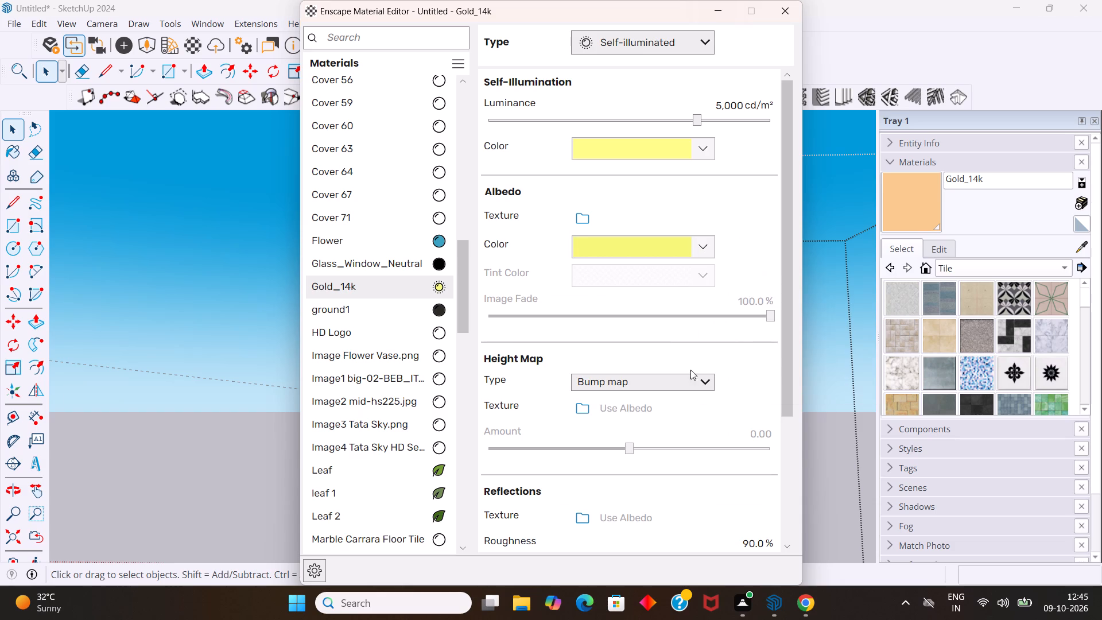
Set the luminance of Gold_14k to about 23,165 cd/m² and its reflection roughness to about 1.7%, and close the material editor.
{"action": "left_click", "coordinate": [735, 121]}
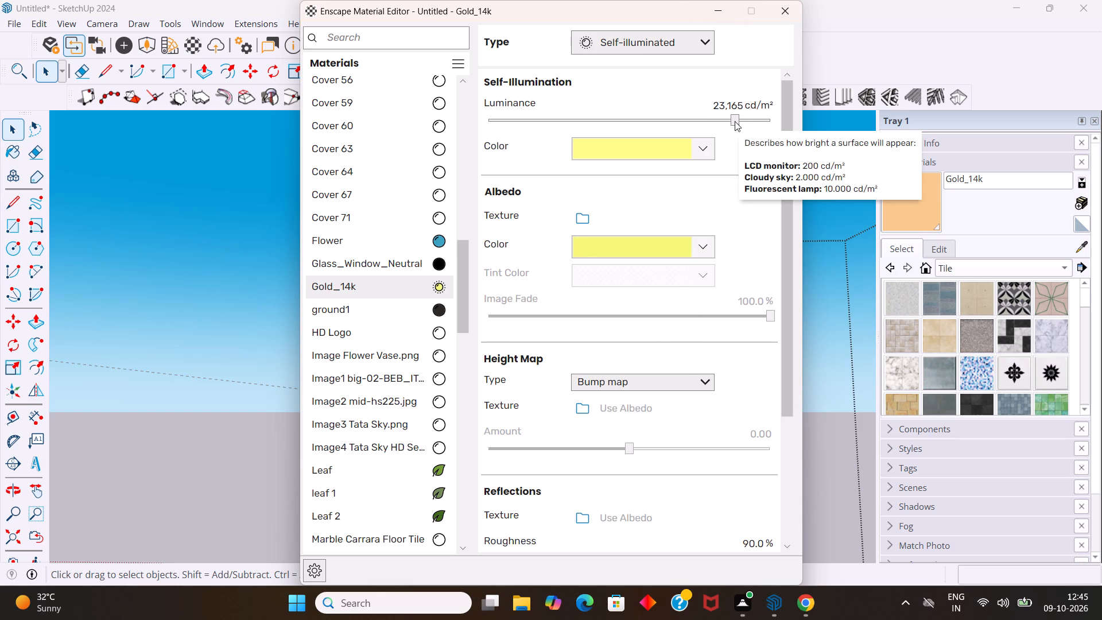
{"action": "scroll", "coordinate": [565, 520], "scroll_direction": "down", "scroll_amount": 1}
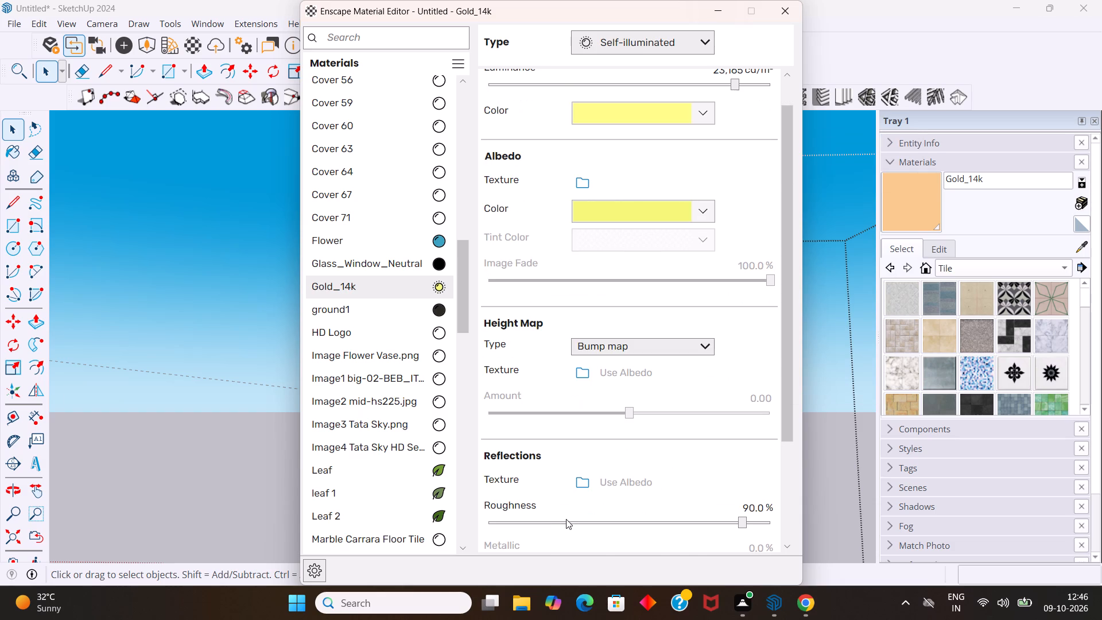
{"action": "left_click", "coordinate": [495, 522]}
{"action": "left_click", "coordinate": [483, 524]}
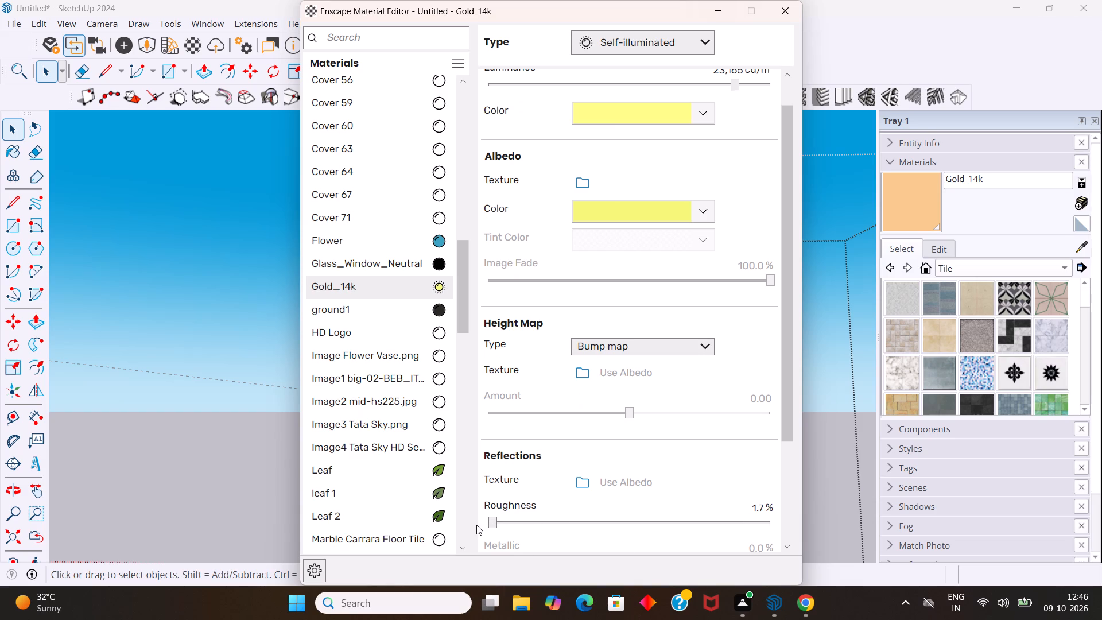
{"action": "left_click", "coordinate": [476, 525]}
{"action": "left_click", "coordinate": [787, 15]}
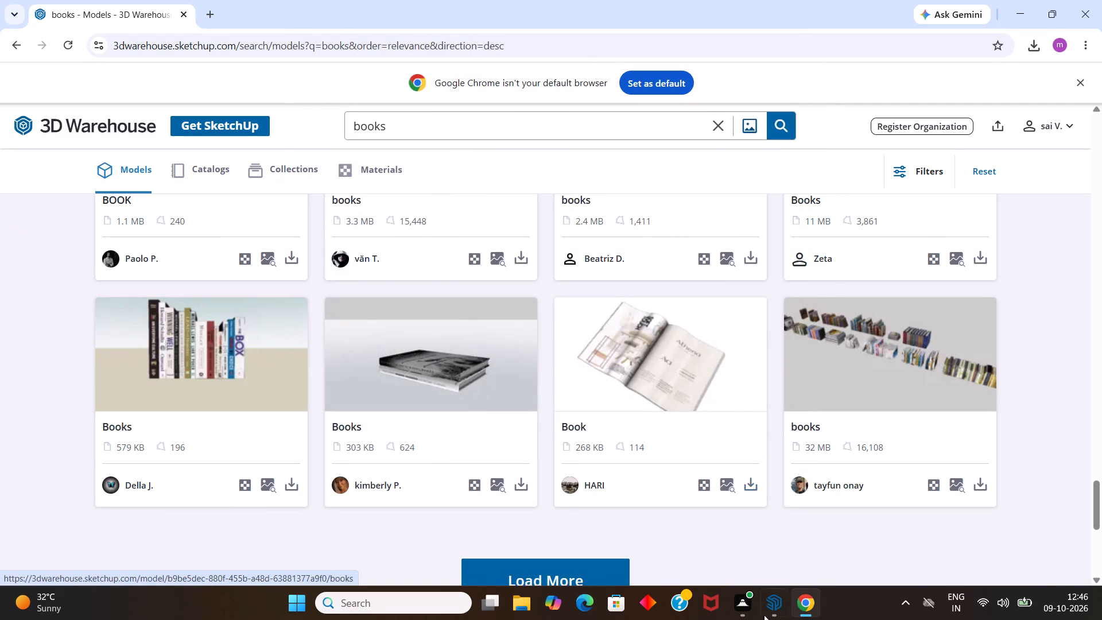
Switch back to SketchUp and paint the narrow strip under the floating wall shelf with Gold_14k.
{"action": "left_click", "coordinate": [779, 602]}
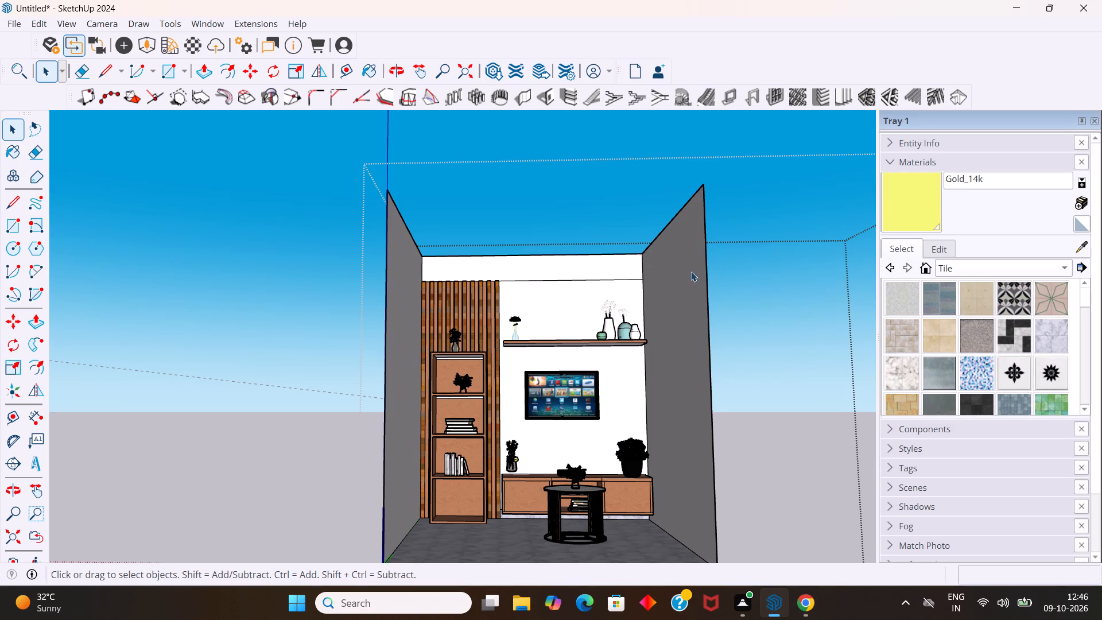
{"action": "left_click", "coordinate": [909, 200]}
{"action": "scroll", "coordinate": [614, 241], "scroll_direction": "up", "scroll_amount": 3}
{"action": "scroll", "coordinate": [584, 350], "scroll_direction": "up", "scroll_amount": 4}
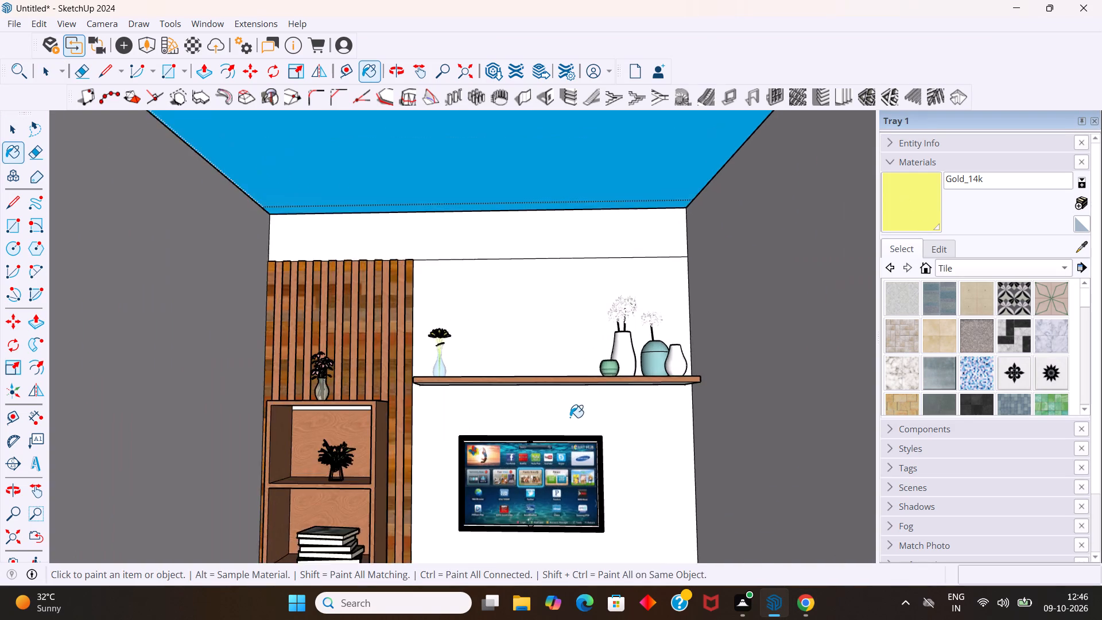
{"action": "scroll", "coordinate": [570, 417], "scroll_direction": "up", "scroll_amount": 5}
{"action": "middle_click_drag", "start_coordinate": [580, 417], "coordinate": [640, 306]}
{"action": "scroll", "coordinate": [569, 315], "scroll_direction": "up", "scroll_amount": 13}
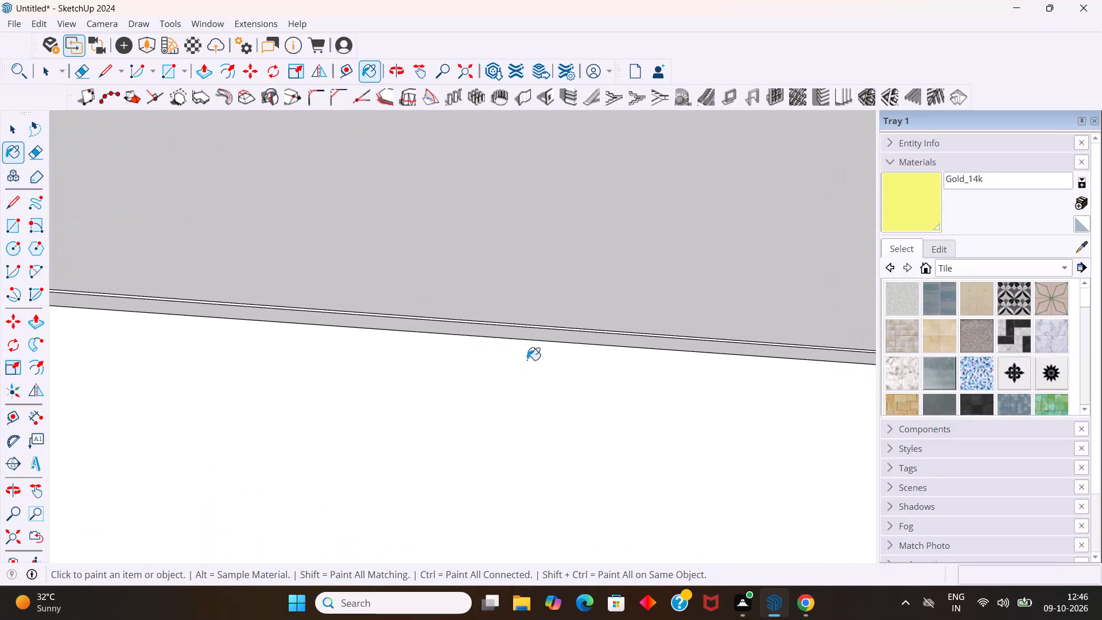
{"action": "left_click", "coordinate": [522, 334]}
{"action": "scroll", "coordinate": [521, 334], "scroll_direction": "down", "scroll_amount": 10}
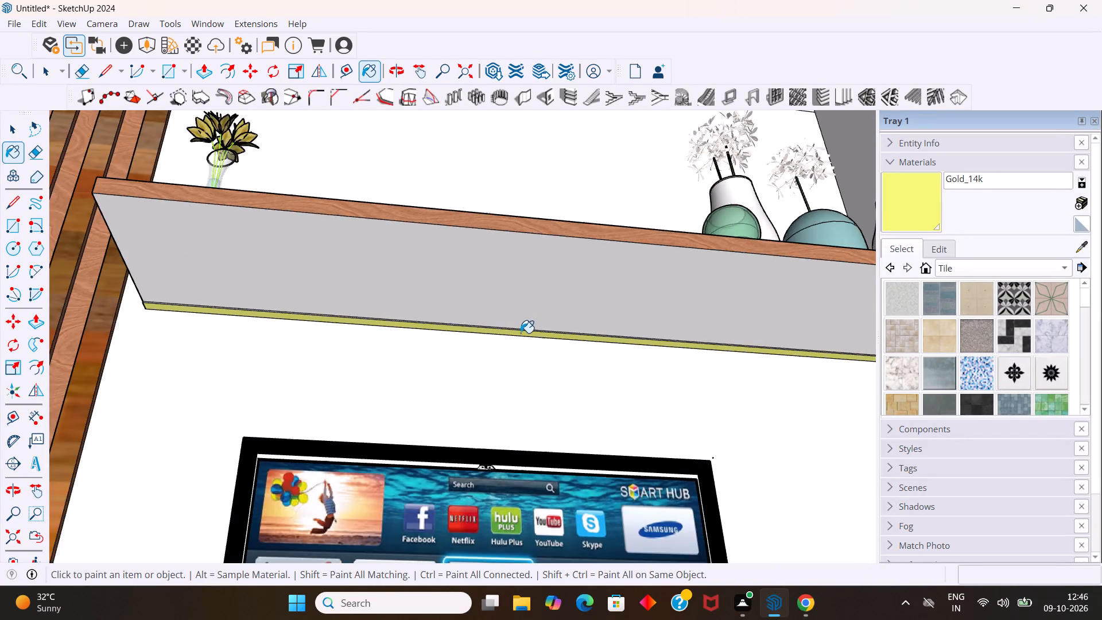
Paint the narrow strips at the upper back edge of all four bookcase compartments with Gold_14k.
{"action": "scroll", "coordinate": [521, 333], "scroll_direction": "down", "scroll_amount": 6}
{"action": "scroll", "coordinate": [189, 343], "scroll_direction": "up", "scroll_amount": 12}
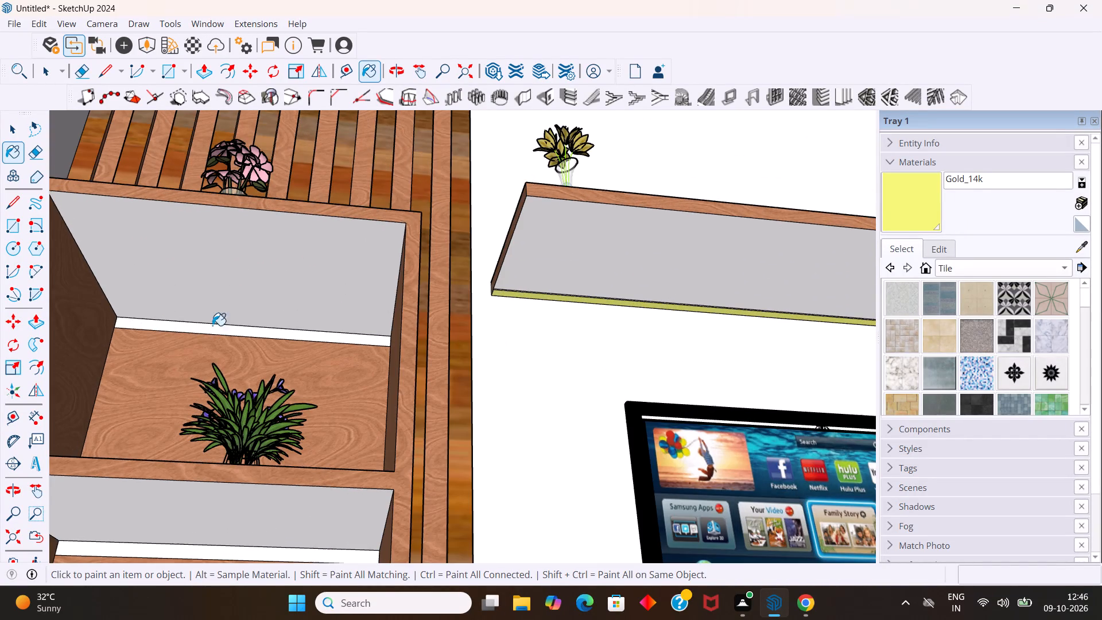
{"action": "left_click", "coordinate": [211, 327]}
{"action": "scroll", "coordinate": [221, 332], "scroll_direction": "down", "scroll_amount": 10}
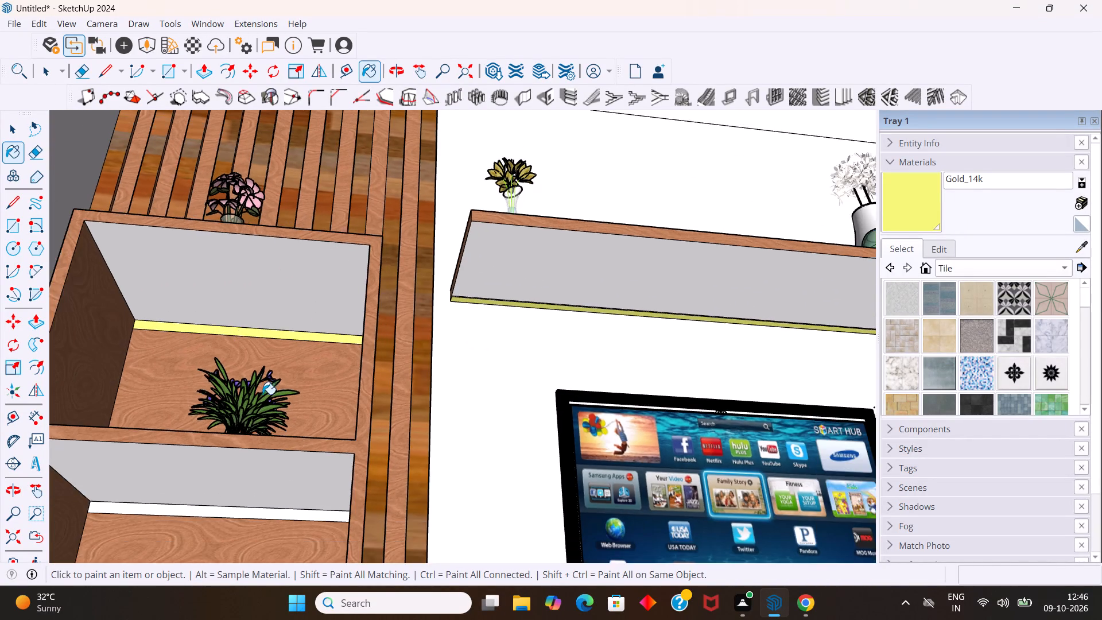
{"action": "scroll", "coordinate": [234, 510], "scroll_direction": "up", "scroll_amount": 9}
{"action": "left_click", "coordinate": [267, 444]}
{"action": "scroll", "coordinate": [270, 445], "scroll_direction": "down", "scroll_amount": 6}
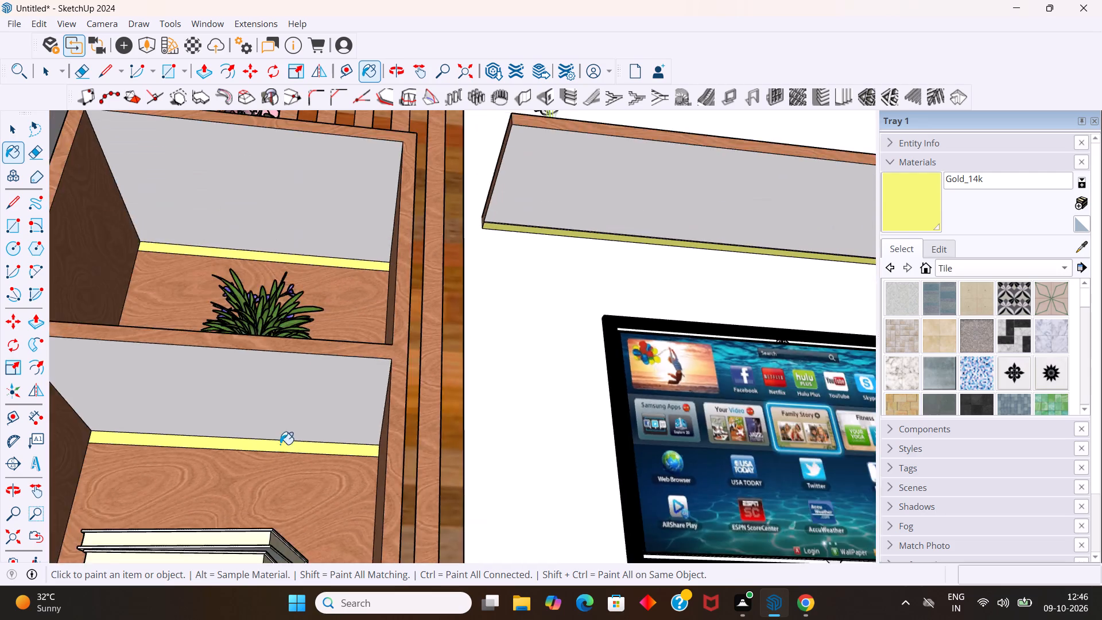
{"action": "scroll", "coordinate": [280, 444], "scroll_direction": "down", "scroll_amount": 11}
{"action": "scroll", "coordinate": [281, 502], "scroll_direction": "up", "scroll_amount": 11}
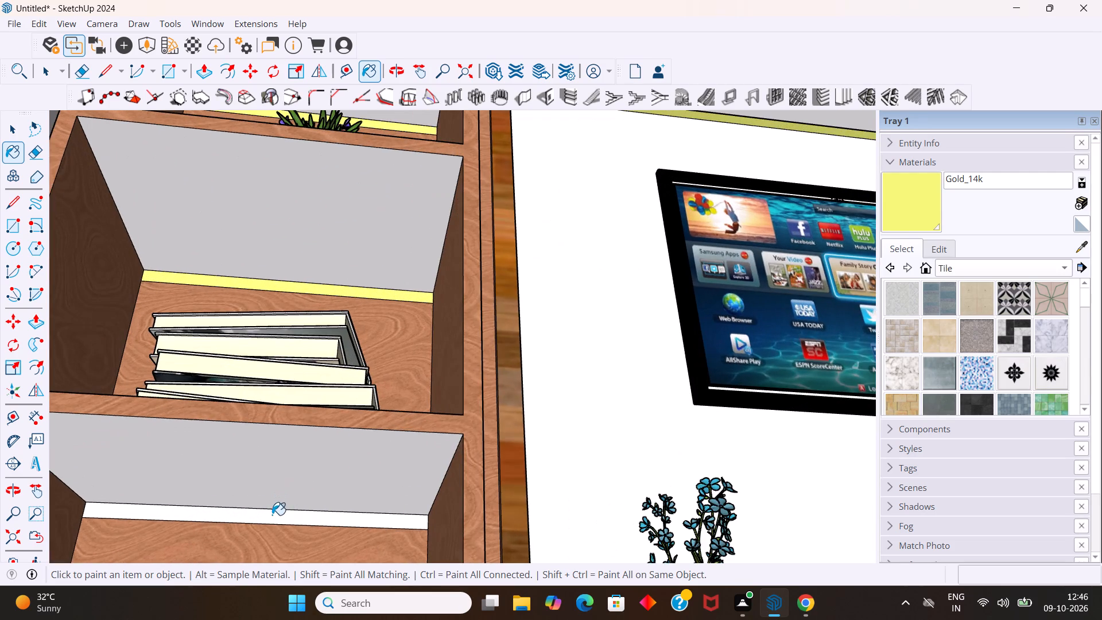
{"action": "left_click", "coordinate": [272, 515]}
{"action": "scroll", "coordinate": [276, 517], "scroll_direction": "down", "scroll_amount": 10}
{"action": "scroll", "coordinate": [342, 427], "scroll_direction": "up", "scroll_amount": 1}
{"action": "scroll", "coordinate": [343, 427], "scroll_direction": "down", "scroll_amount": 13}
{"action": "middle_click_drag", "start_coordinate": [395, 365], "coordinate": [399, 501]}
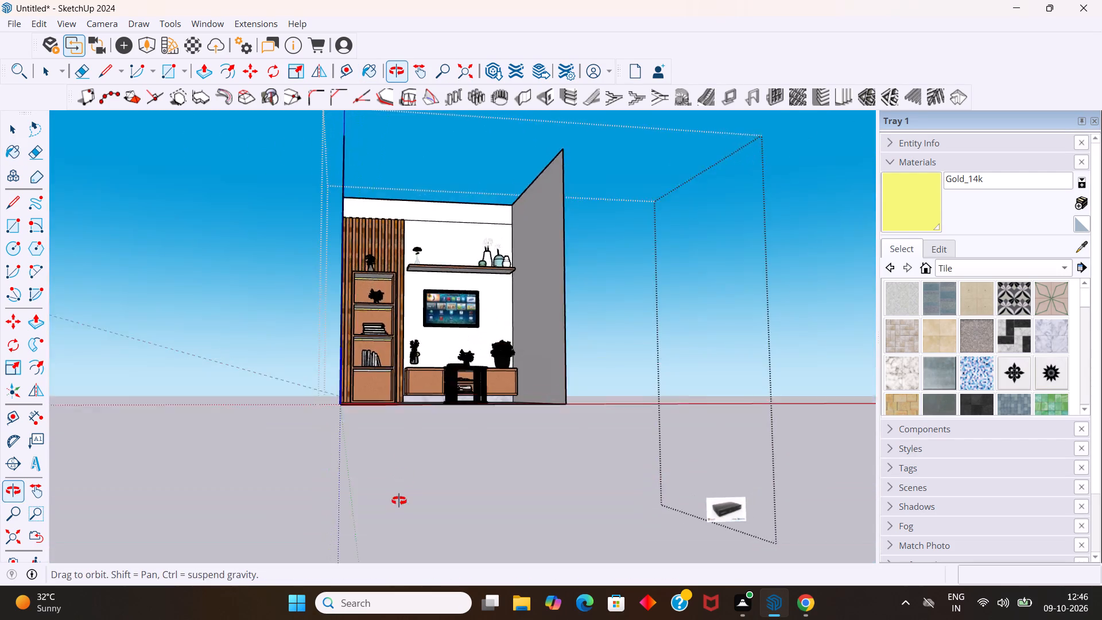
{"action": "middle_click_drag", "start_coordinate": [399, 501], "coordinate": [399, 503]}
{"action": "scroll", "coordinate": [395, 385], "scroll_direction": "up", "scroll_amount": 15}
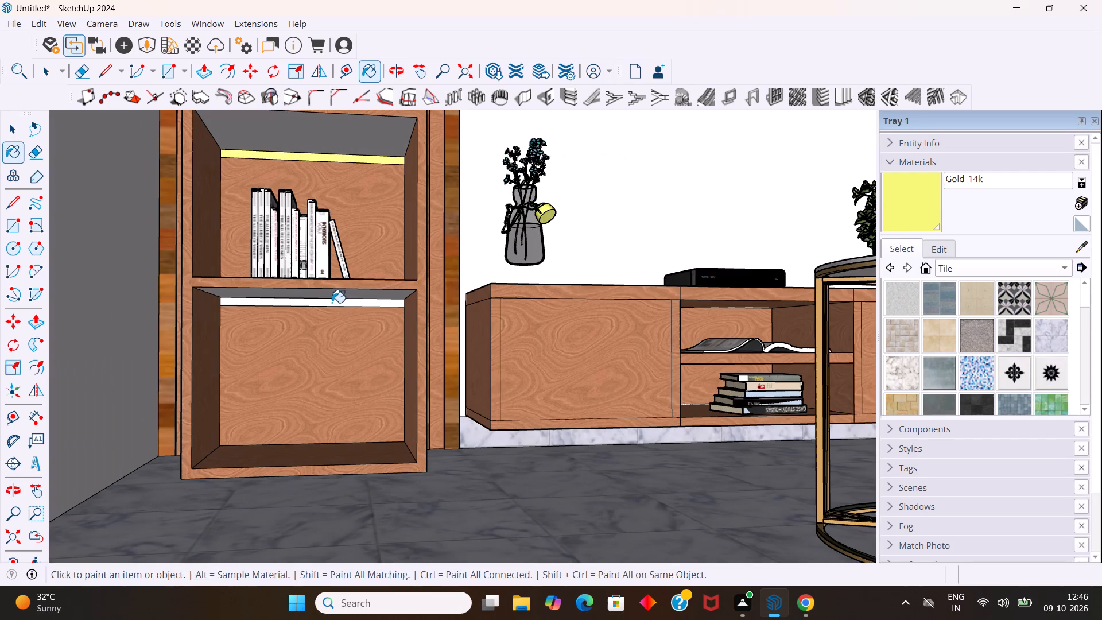
{"action": "scroll", "coordinate": [332, 302], "scroll_direction": "up", "scroll_amount": 9}
{"action": "left_click", "coordinate": [335, 300]}
{"action": "key", "text": "space"}
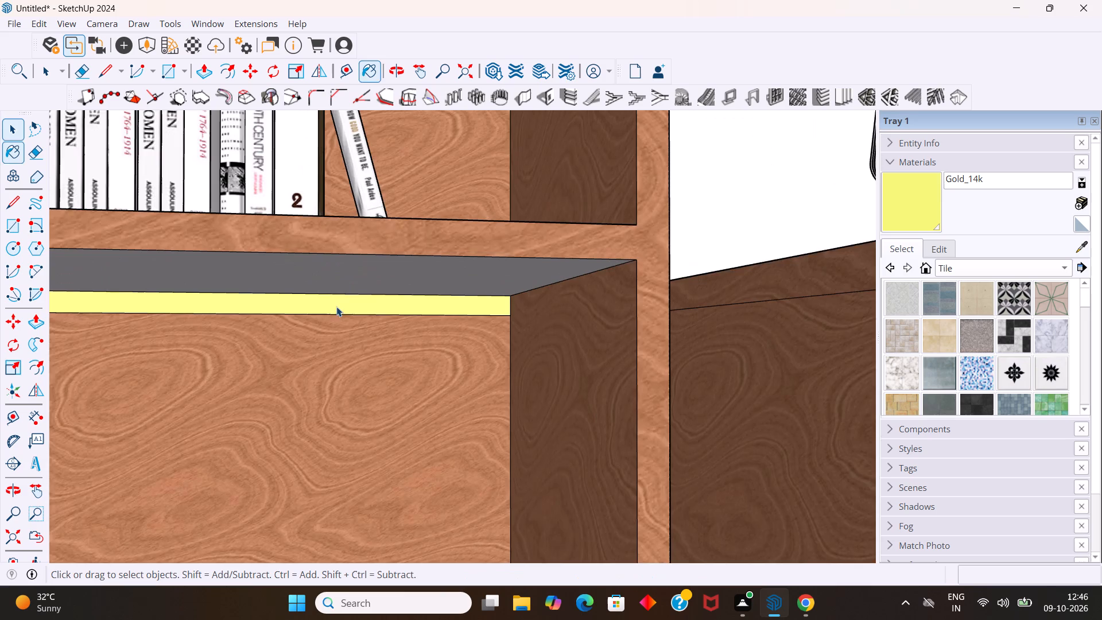
Examine the furnished TV wall room from above, from the front and from a distance, checking its shelves, walls and open ceiling.
{"action": "scroll", "coordinate": [343, 307], "scroll_direction": "down", "scroll_amount": 19}
{"action": "middle_click_drag", "start_coordinate": [441, 297], "coordinate": [311, 392]}
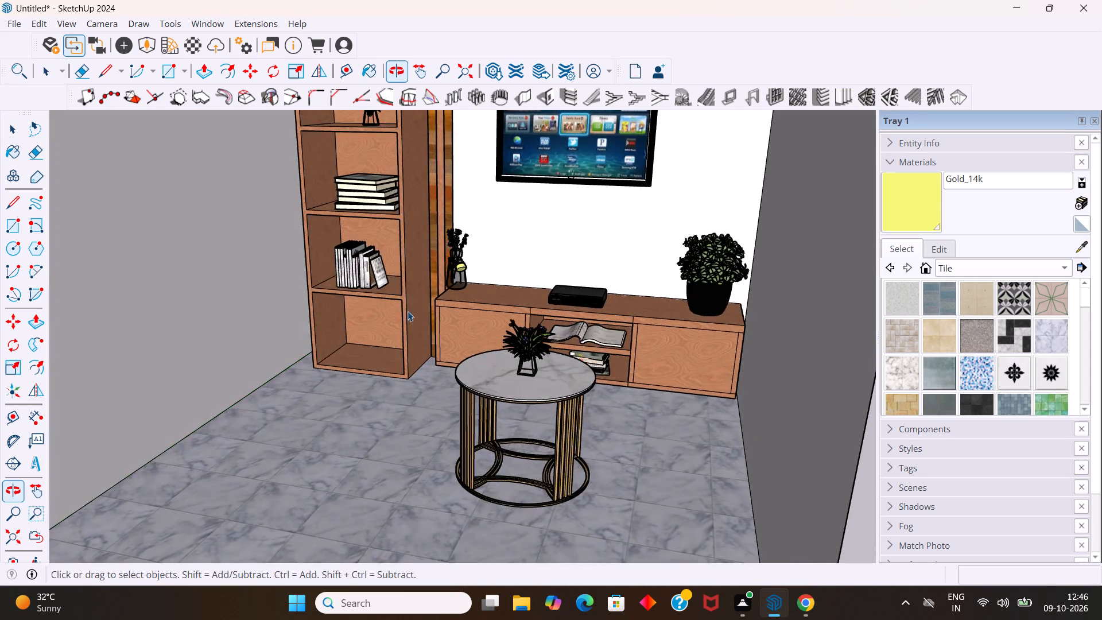
{"action": "scroll", "coordinate": [439, 289], "scroll_direction": "down", "scroll_amount": 10}
{"action": "scroll", "coordinate": [502, 293], "scroll_direction": "down", "scroll_amount": 5}
{"action": "scroll", "coordinate": [486, 154], "scroll_direction": "up", "scroll_amount": 5}
{"action": "middle_click_drag", "start_coordinate": [509, 194], "coordinate": [564, 298]}
{"action": "scroll", "coordinate": [559, 276], "scroll_direction": "up", "scroll_amount": 4}
{"action": "middle_click_drag", "start_coordinate": [572, 285], "coordinate": [574, 280]}
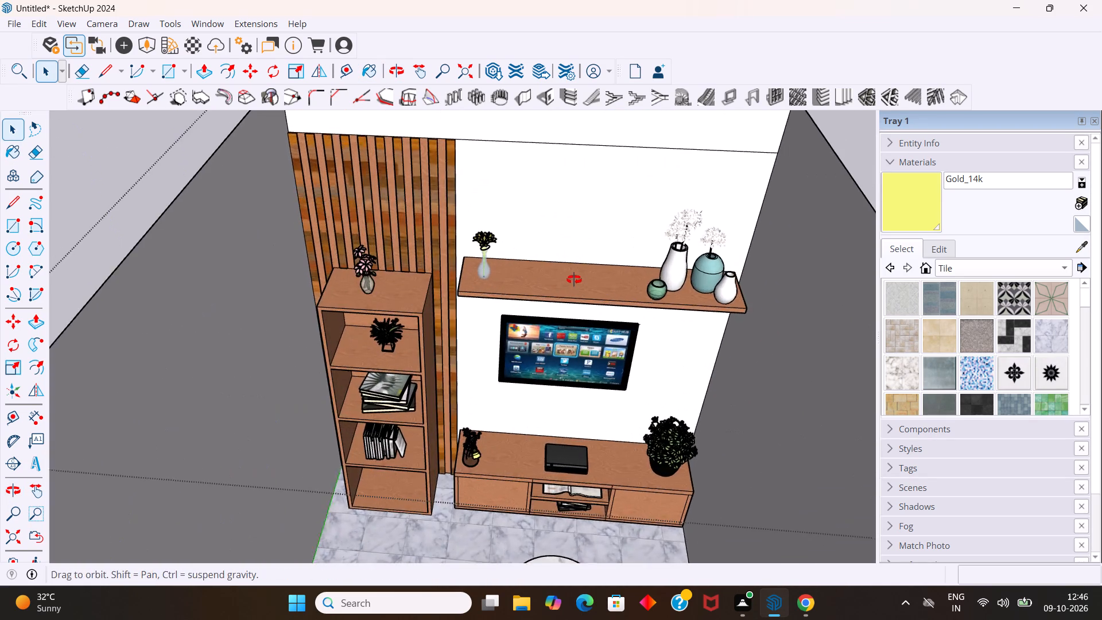
{"action": "middle_click_drag", "start_coordinate": [574, 280], "coordinate": [579, 252]}
{"action": "scroll", "coordinate": [579, 241], "scroll_direction": "down", "scroll_amount": 6}
{"action": "scroll", "coordinate": [580, 316], "scroll_direction": "up", "scroll_amount": 2}
{"action": "middle_click_drag", "start_coordinate": [581, 307], "coordinate": [575, 231]}
{"action": "scroll", "coordinate": [566, 228], "scroll_direction": "up", "scroll_amount": 2}
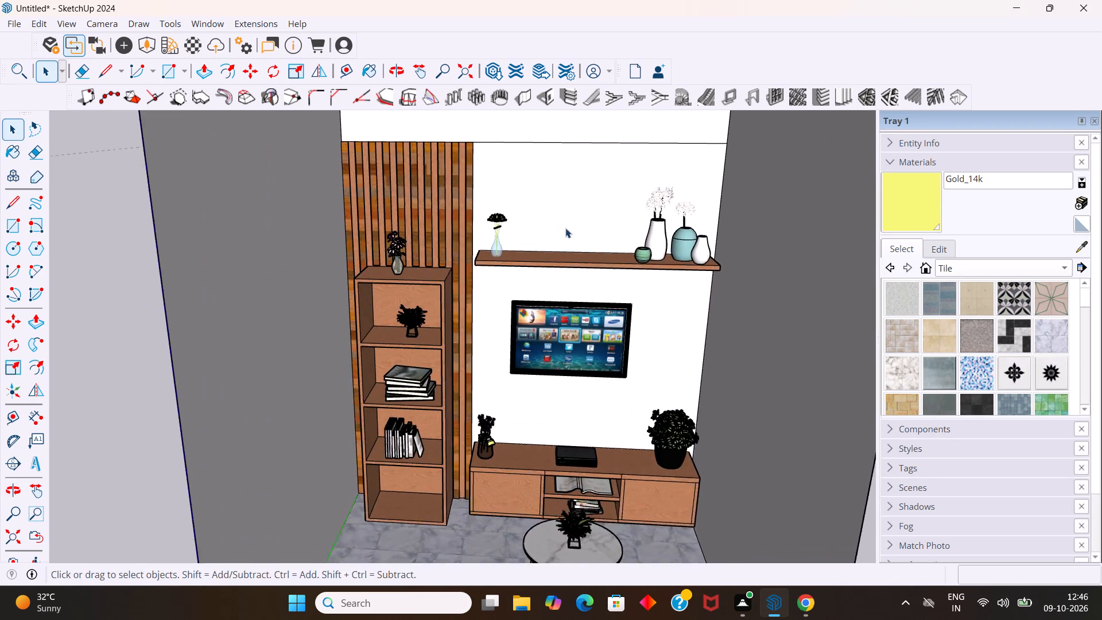
{"action": "scroll", "coordinate": [565, 228], "scroll_direction": "up", "scroll_amount": 1}
{"action": "middle_click", "coordinate": [568, 232]}
{"action": "scroll", "coordinate": [564, 222], "scroll_direction": "down", "scroll_amount": 10}
{"action": "middle_click_drag", "start_coordinate": [569, 256], "coordinate": [576, 227]}
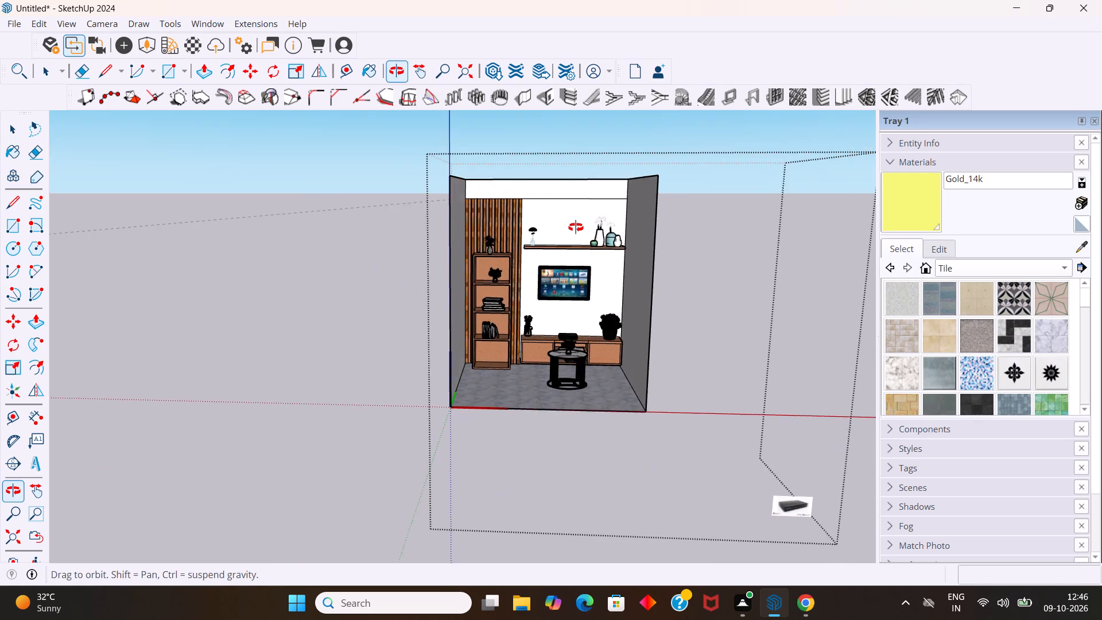
{"action": "middle_click_drag", "start_coordinate": [576, 227], "coordinate": [576, 225]}
{"action": "scroll", "coordinate": [540, 184], "scroll_direction": "up", "scroll_amount": 8}
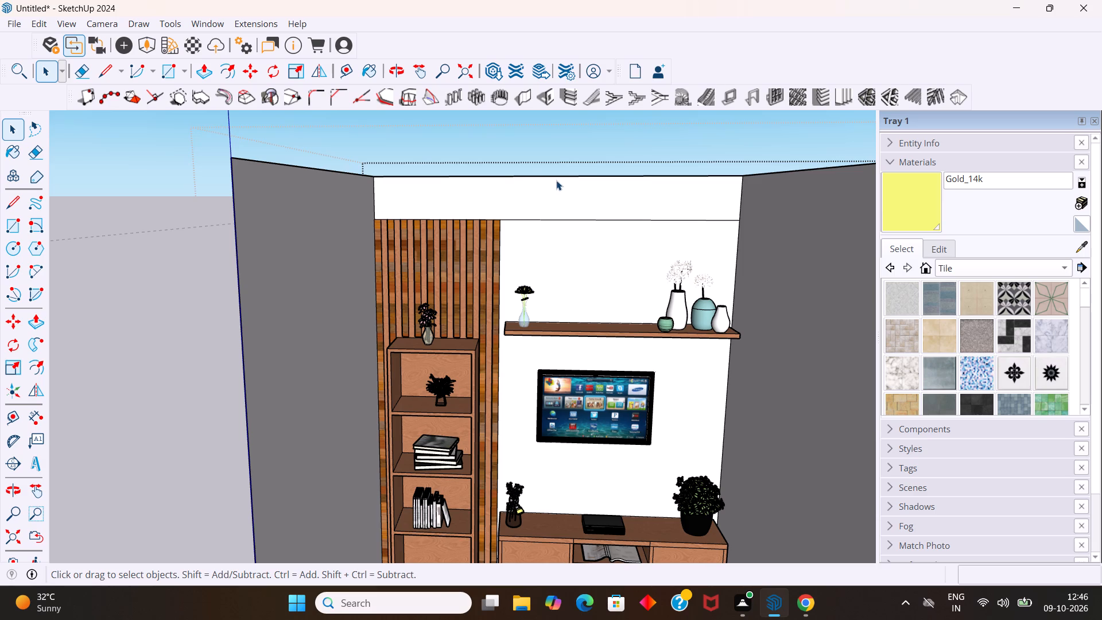
{"action": "scroll", "coordinate": [556, 180], "scroll_direction": "up", "scroll_amount": 2}
{"action": "scroll", "coordinate": [556, 180], "scroll_direction": "down", "scroll_amount": 14}
{"action": "middle_click_drag", "start_coordinate": [568, 187], "coordinate": [590, 241]}
{"action": "scroll", "coordinate": [685, 239], "scroll_direction": "up", "scroll_amount": 4}
{"action": "middle_click_drag", "start_coordinate": [686, 235], "coordinate": [688, 224]}
{"action": "scroll", "coordinate": [688, 230], "scroll_direction": "up", "scroll_amount": 1}
{"action": "middle_click", "coordinate": [688, 224]}
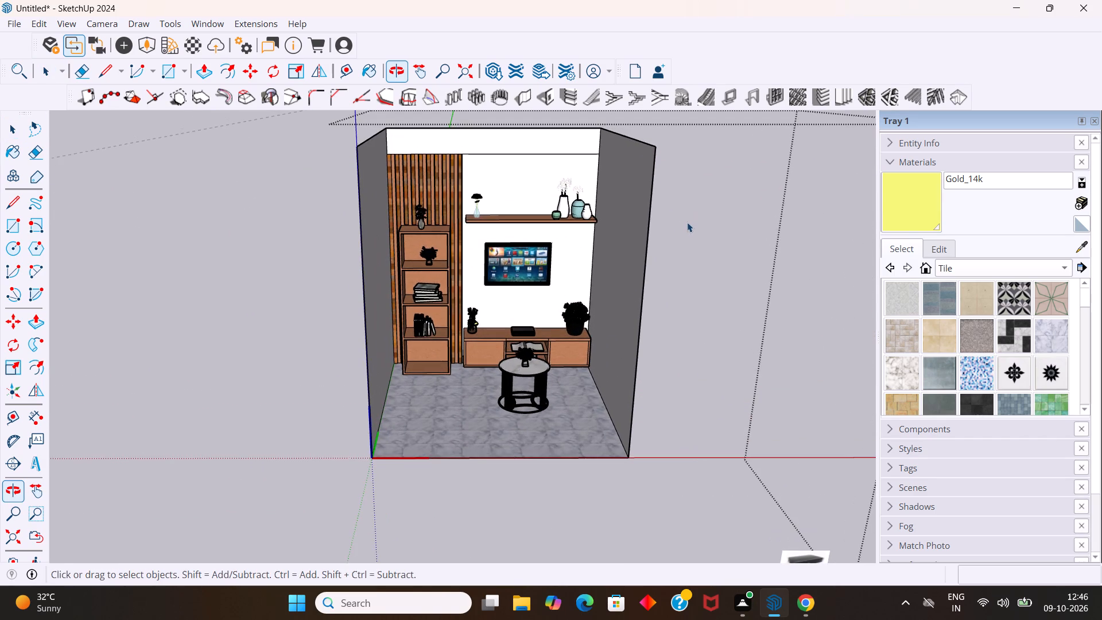
{"action": "scroll", "coordinate": [686, 220], "scroll_direction": "down", "scroll_amount": 6}
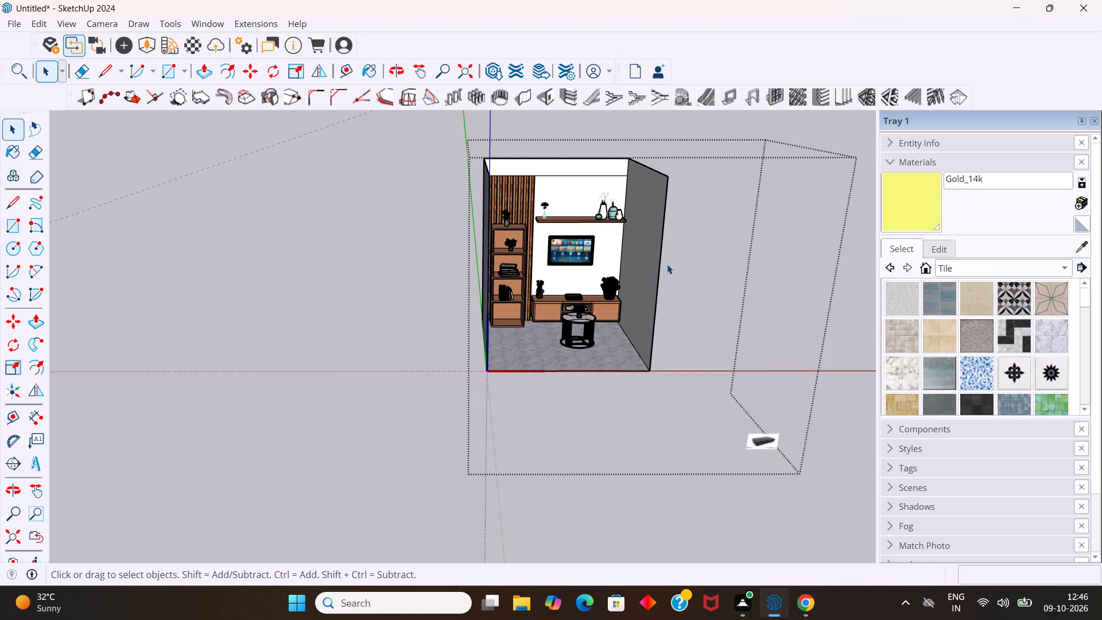
Switch to 3D Warehouse in Chrome and search the models for "ac".
{"action": "left_click", "coordinate": [804, 599]}
{"action": "left_click", "coordinate": [717, 130]}
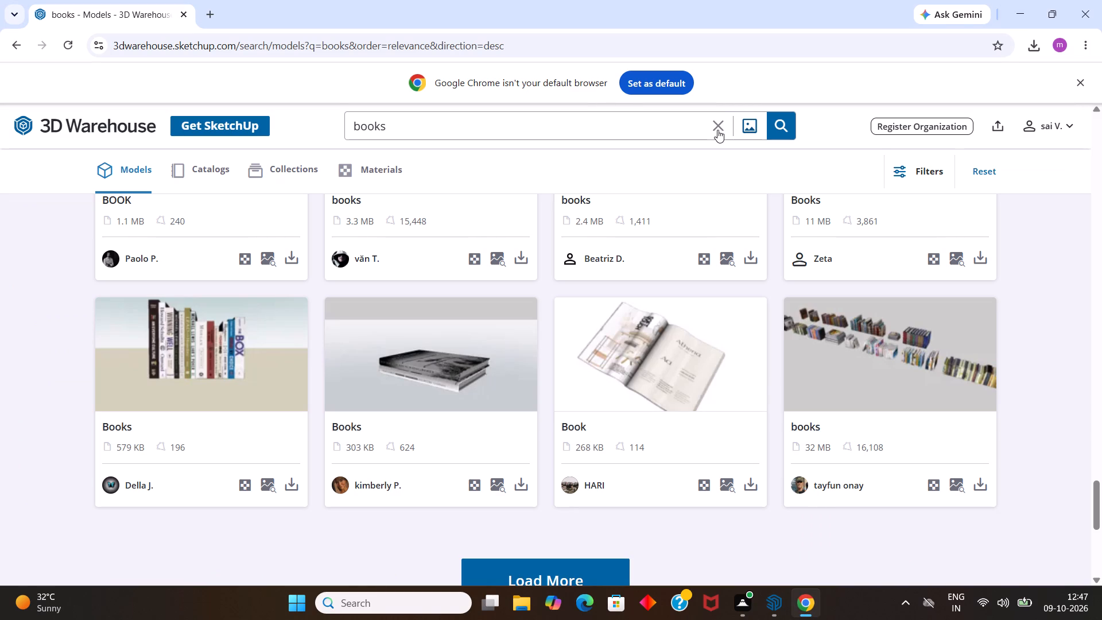
{"action": "key", "text": "a"}
{"action": "key", "text": "c"}
{"action": "key", "text": "Return"}
{"action": "scroll", "coordinate": [628, 237], "scroll_direction": "up", "scroll_amount": 19}
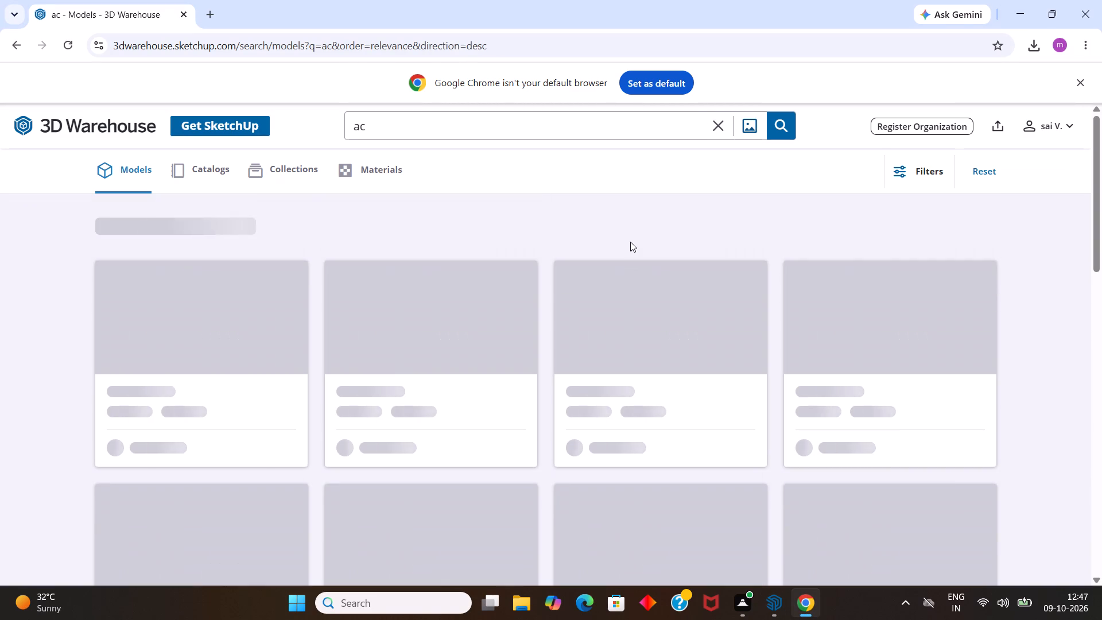
{"action": "scroll", "coordinate": [630, 242], "scroll_direction": "up", "scroll_amount": 5}
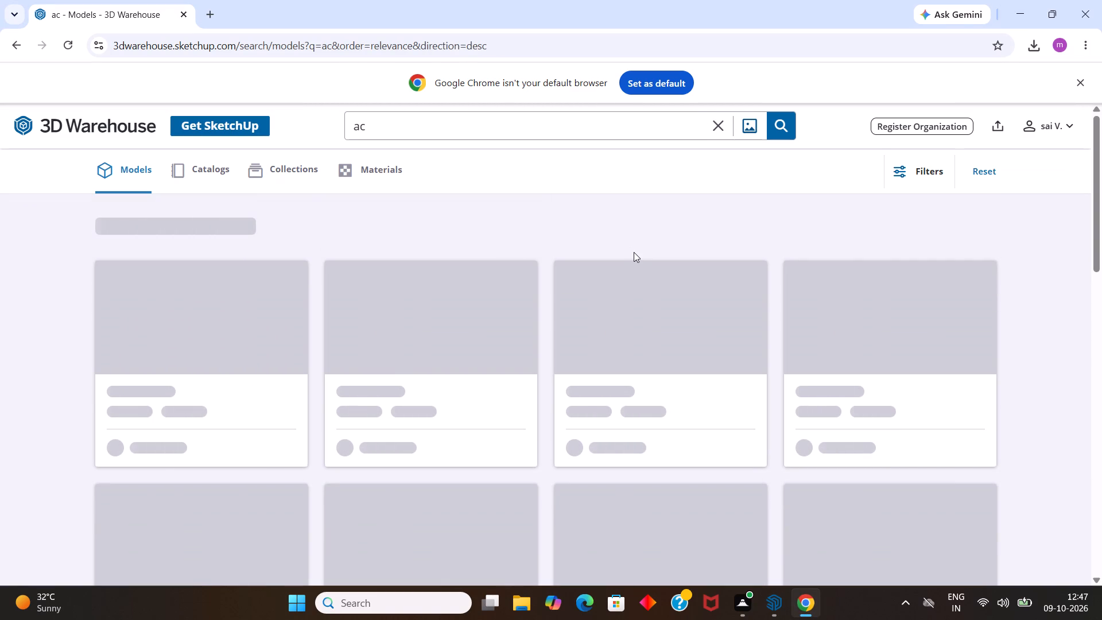
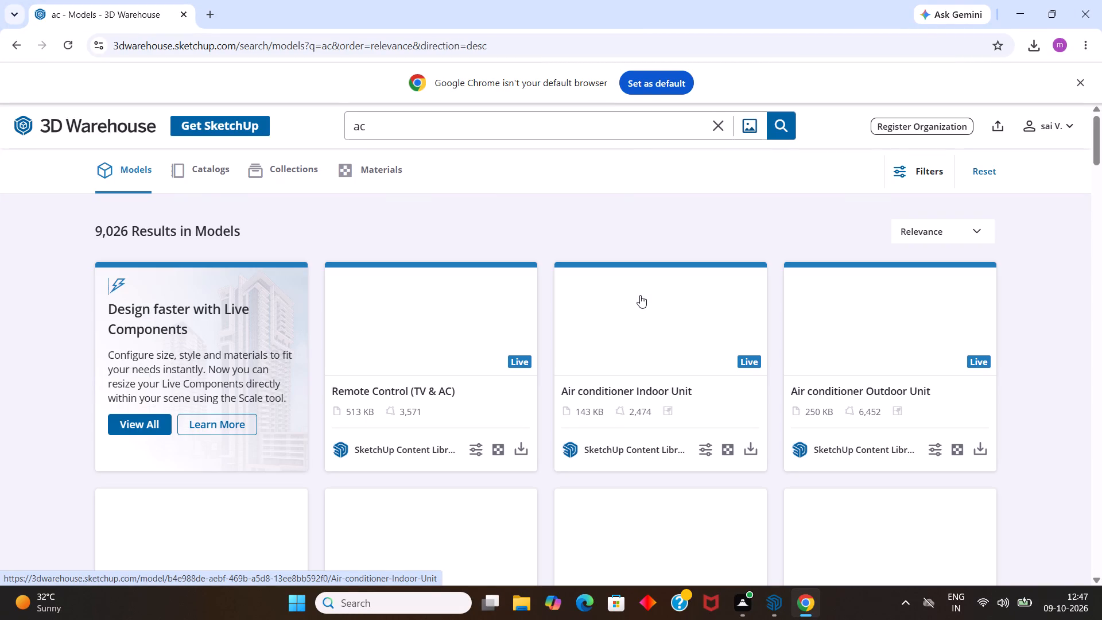
Look through the 3D Warehouse results for "ac" to find a suitable wall-mounted air conditioner model.
{"action": "scroll", "coordinate": [640, 304], "scroll_direction": "up", "scroll_amount": 3}
{"action": "scroll", "coordinate": [653, 338], "scroll_direction": "down", "scroll_amount": 5}
{"action": "scroll", "coordinate": [668, 390], "scroll_direction": "up", "scroll_amount": 9}
{"action": "scroll", "coordinate": [714, 619], "scroll_direction": "down", "scroll_amount": 4}
{"action": "scroll", "coordinate": [701, 340], "scroll_direction": "down", "scroll_amount": 5}
{"action": "scroll", "coordinate": [681, 287], "scroll_direction": "down", "scroll_amount": 5}
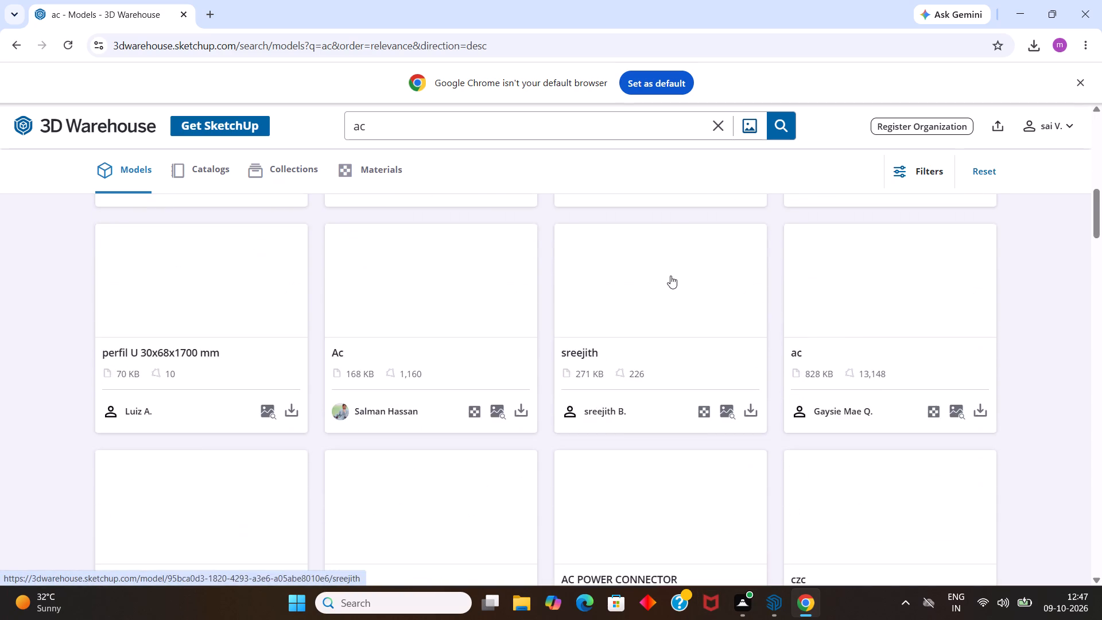
{"action": "scroll", "coordinate": [666, 273], "scroll_direction": "down", "scroll_amount": 17}
{"action": "scroll", "coordinate": [667, 272], "scroll_direction": "down", "scroll_amount": 12}
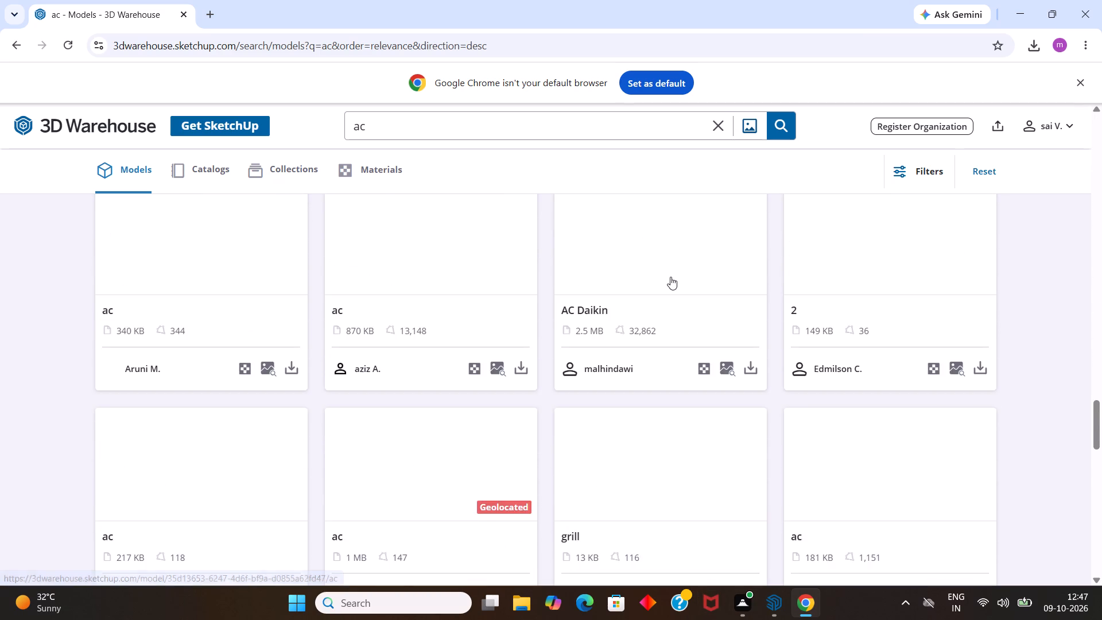
{"action": "scroll", "coordinate": [670, 277], "scroll_direction": "up", "scroll_amount": 20}
{"action": "scroll", "coordinate": [673, 281], "scroll_direction": "up", "scroll_amount": 12}
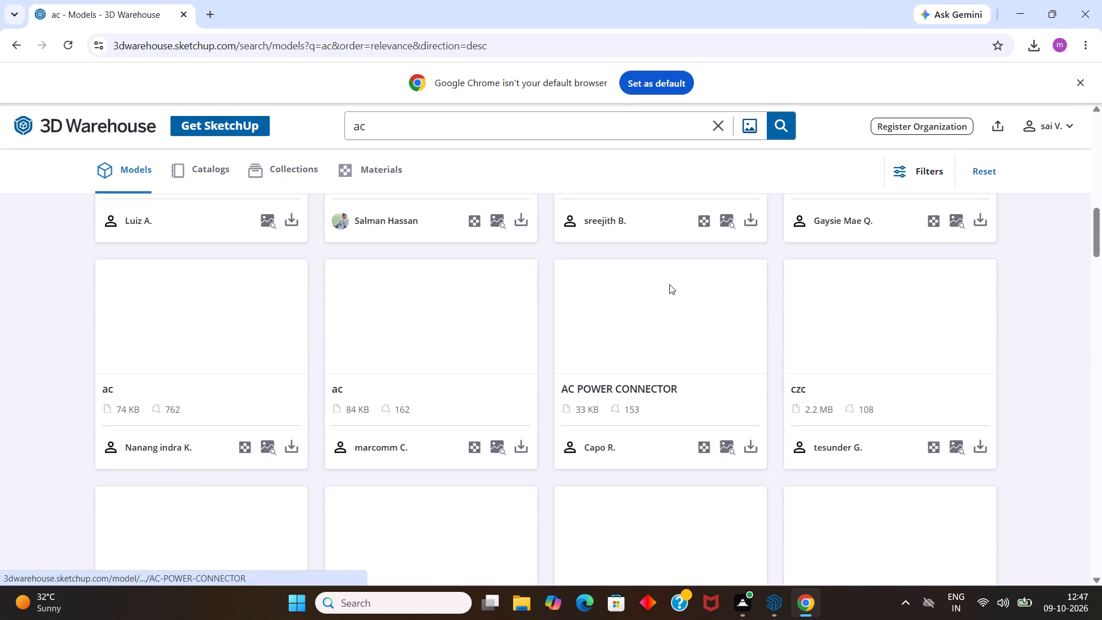
{"action": "scroll", "coordinate": [669, 288], "scroll_direction": "up", "scroll_amount": 15}
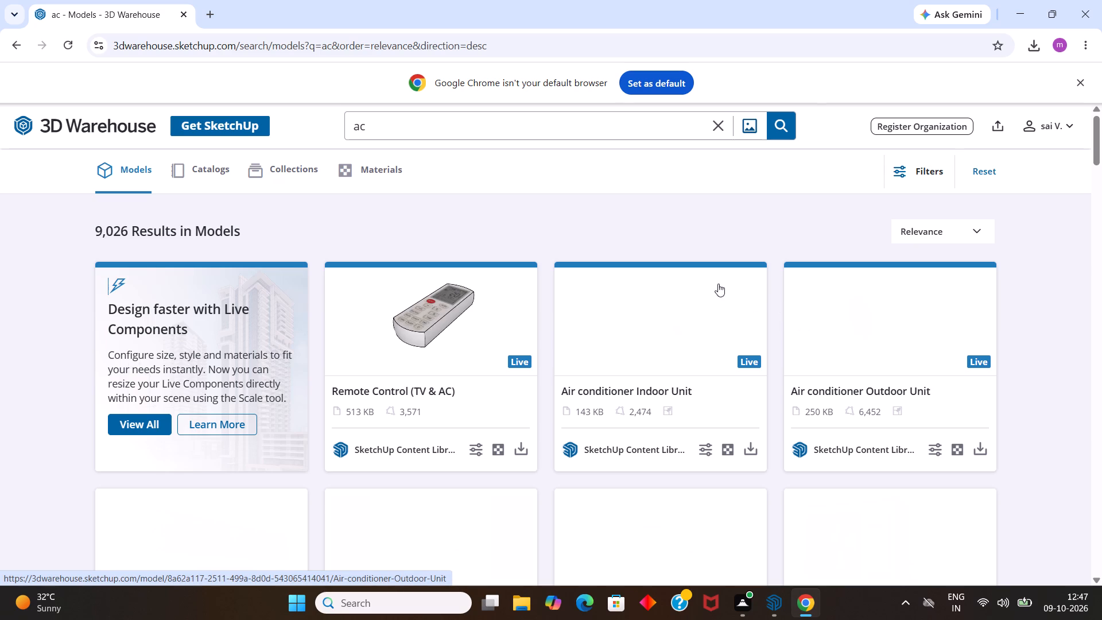
{"action": "scroll", "coordinate": [691, 279], "scroll_direction": "down", "scroll_amount": 4}
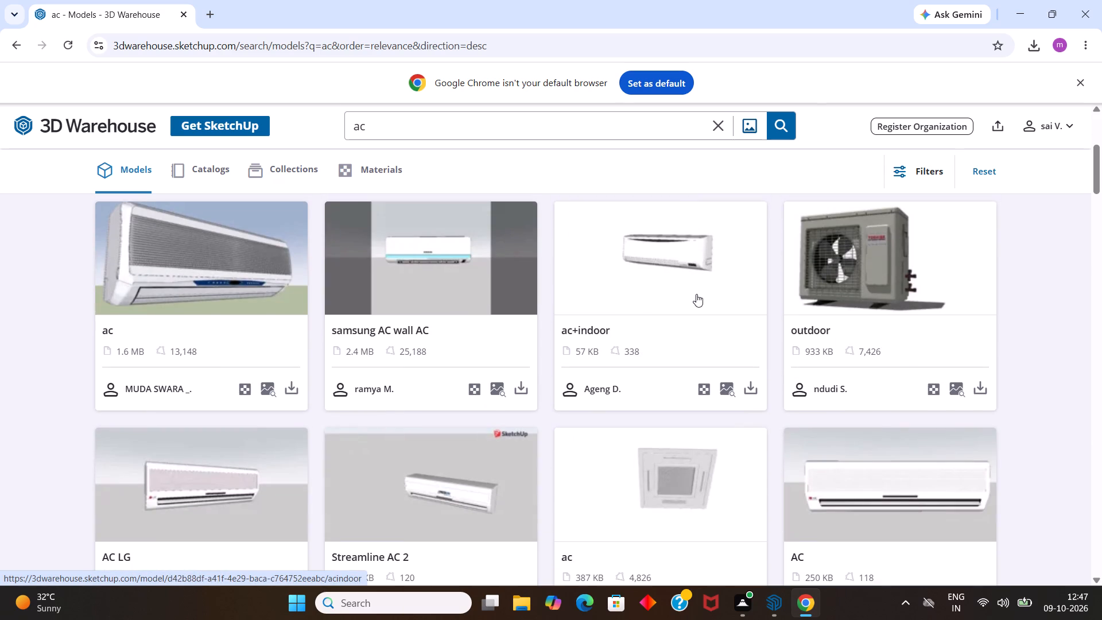
{"action": "scroll", "coordinate": [350, 349], "scroll_direction": "down", "scroll_amount": 3}
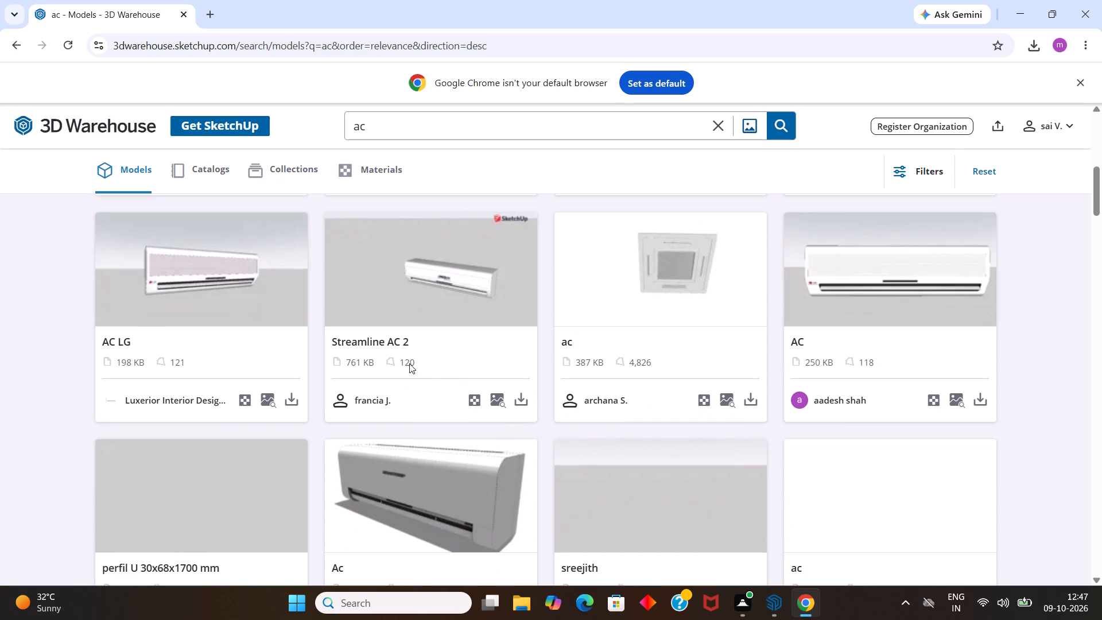
{"action": "scroll", "coordinate": [495, 374], "scroll_direction": "down", "scroll_amount": 9}
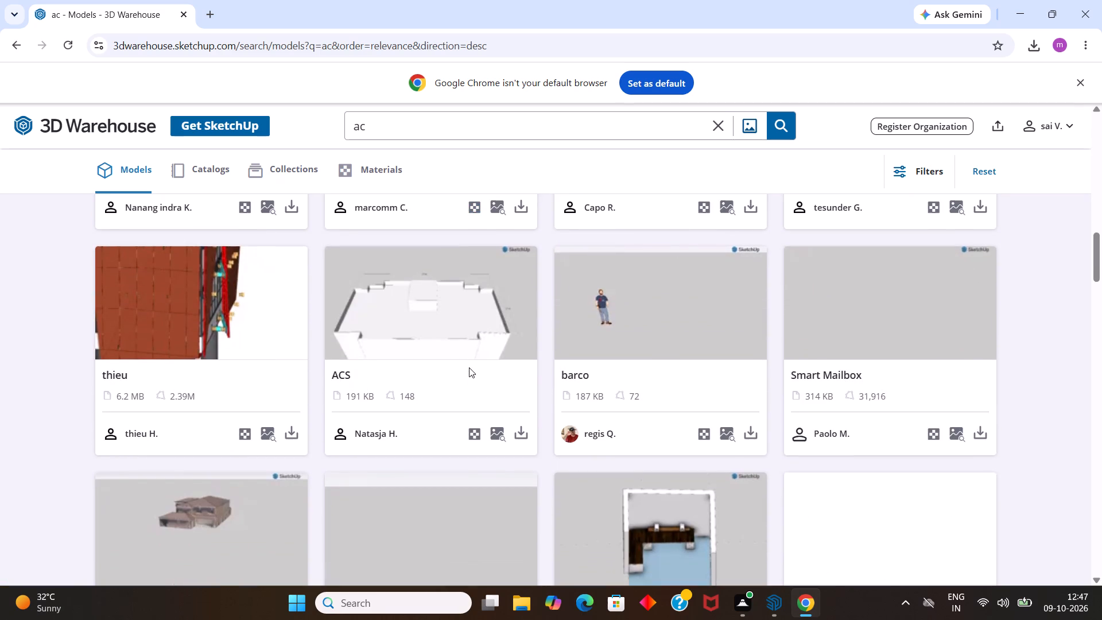
{"action": "scroll", "coordinate": [460, 350], "scroll_direction": "down", "scroll_amount": 4}
{"action": "scroll", "coordinate": [462, 351], "scroll_direction": "up", "scroll_amount": 10}
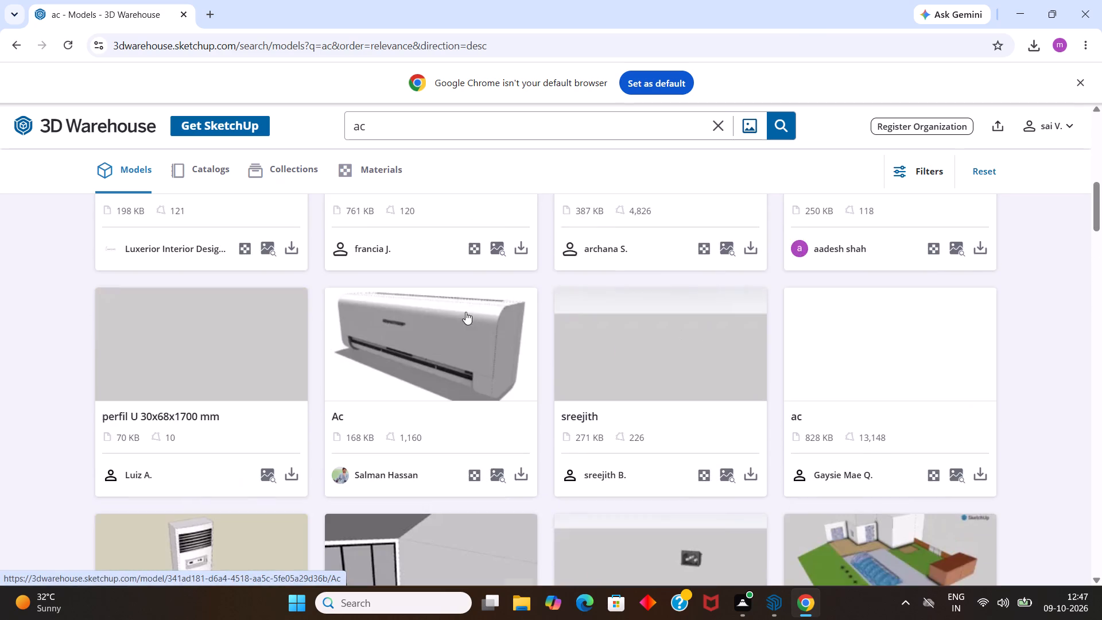
{"action": "scroll", "coordinate": [465, 312], "scroll_direction": "up", "scroll_amount": 13}
Download the Streamline AC 2 model as a SketchUp file.
{"action": "scroll", "coordinate": [465, 303], "scroll_direction": "down", "scroll_amount": 3}
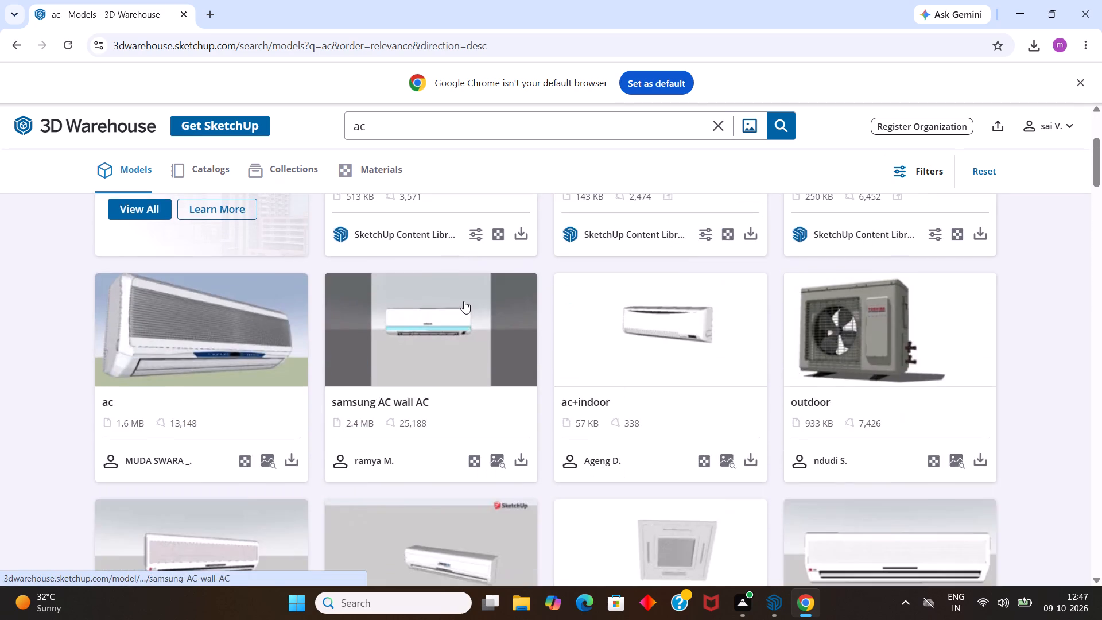
{"action": "scroll", "coordinate": [463, 299], "scroll_direction": "down", "scroll_amount": 5}
{"action": "left_click", "coordinate": [526, 328]}
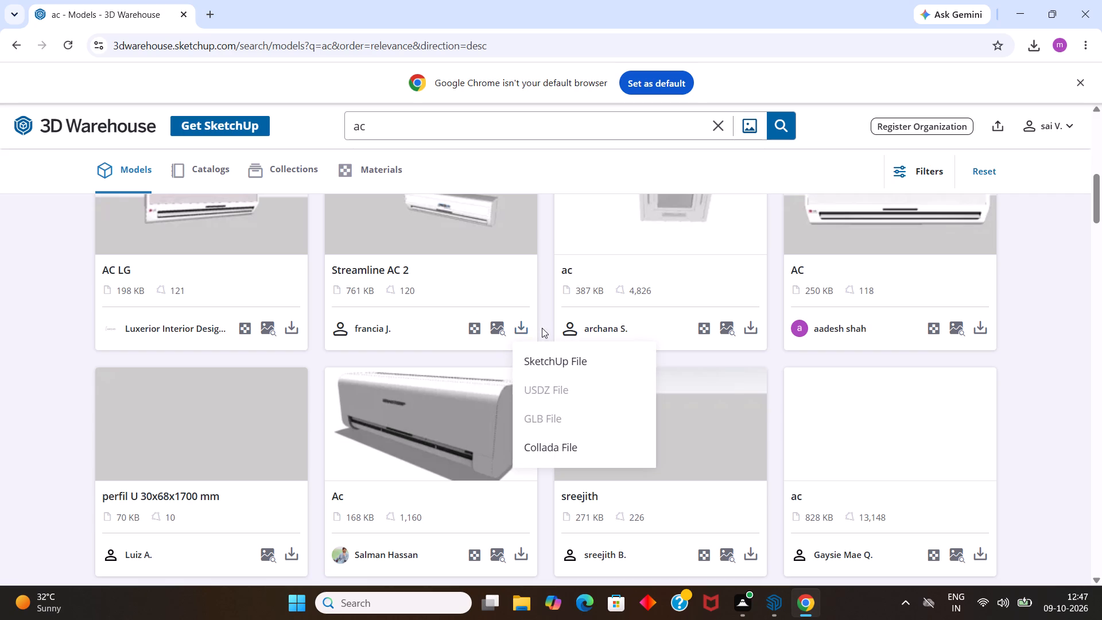
{"action": "left_click", "coordinate": [557, 356]}
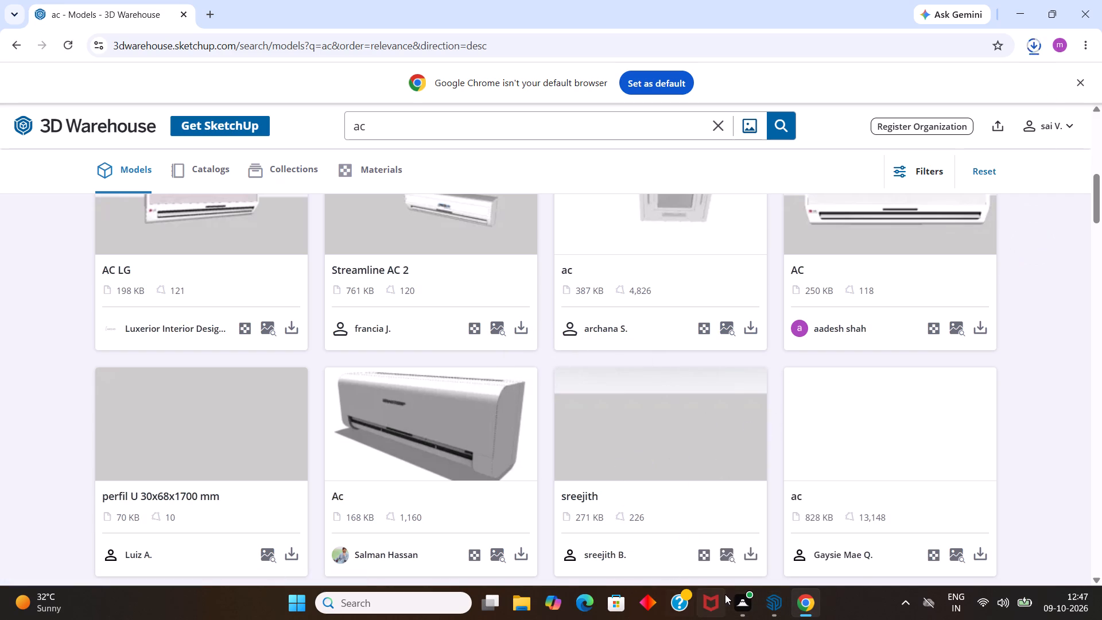
Switch to SketchUp, import the downloaded Streamline+AC+Unit+ file and place it on open ground in front of the TV room.
{"action": "left_click", "coordinate": [779, 603]}
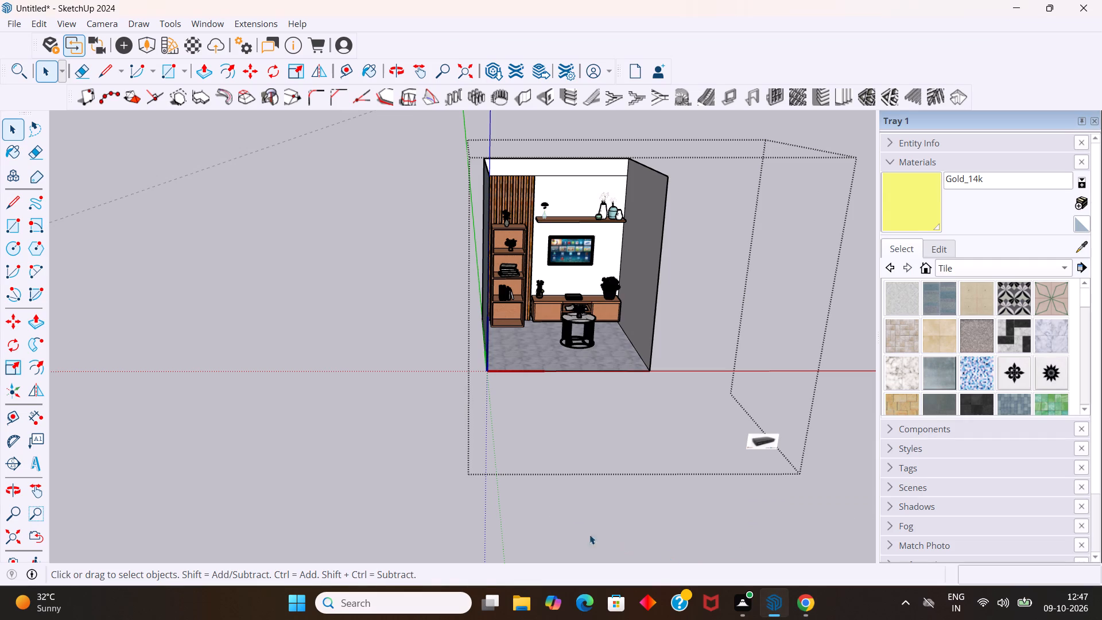
{"action": "left_click", "coordinate": [21, 22]}
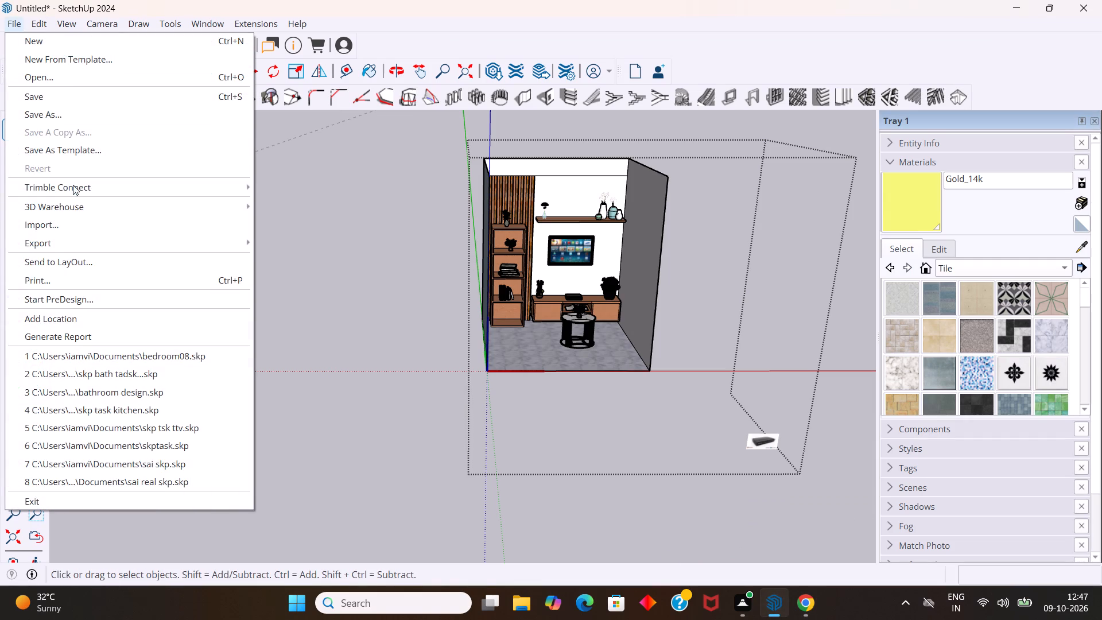
{"action": "left_click", "coordinate": [65, 223]}
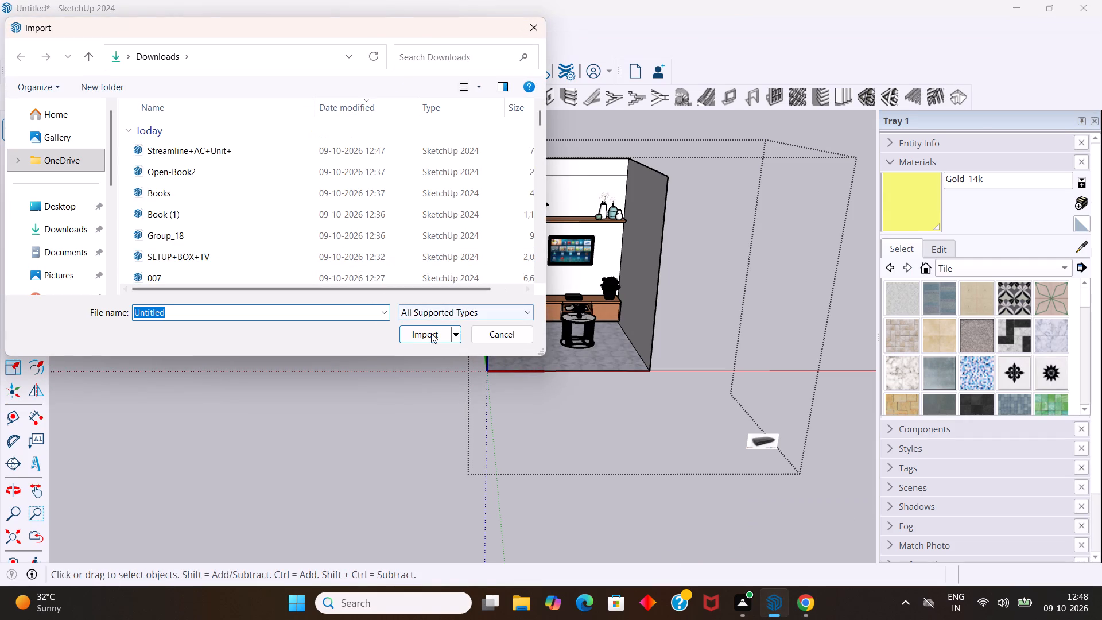
{"action": "left_click", "coordinate": [273, 152]}
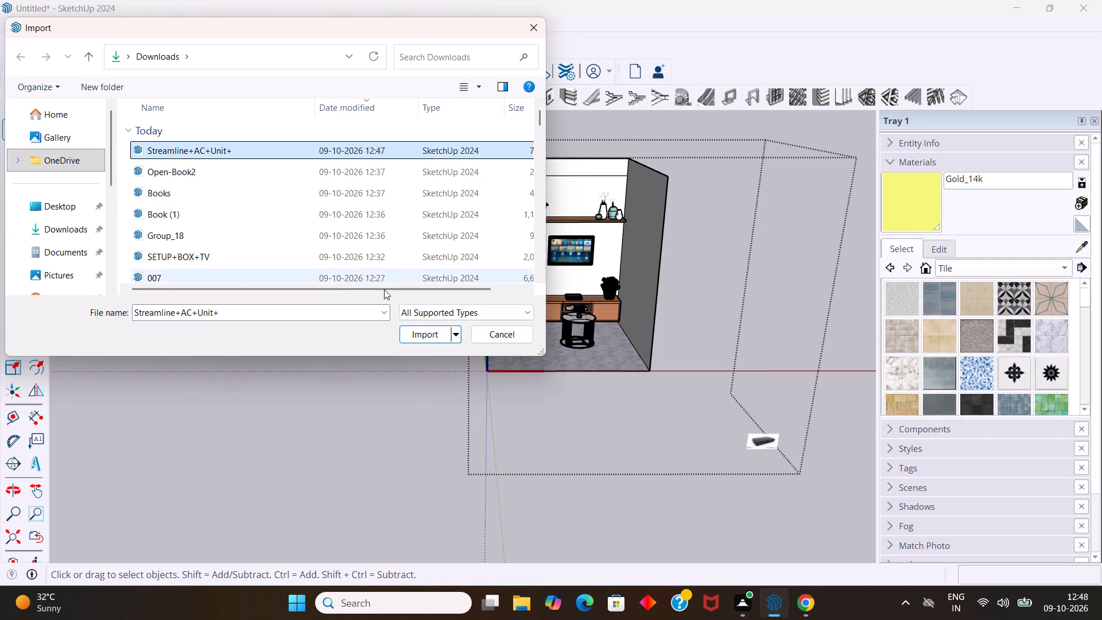
{"action": "left_click", "coordinate": [415, 342]}
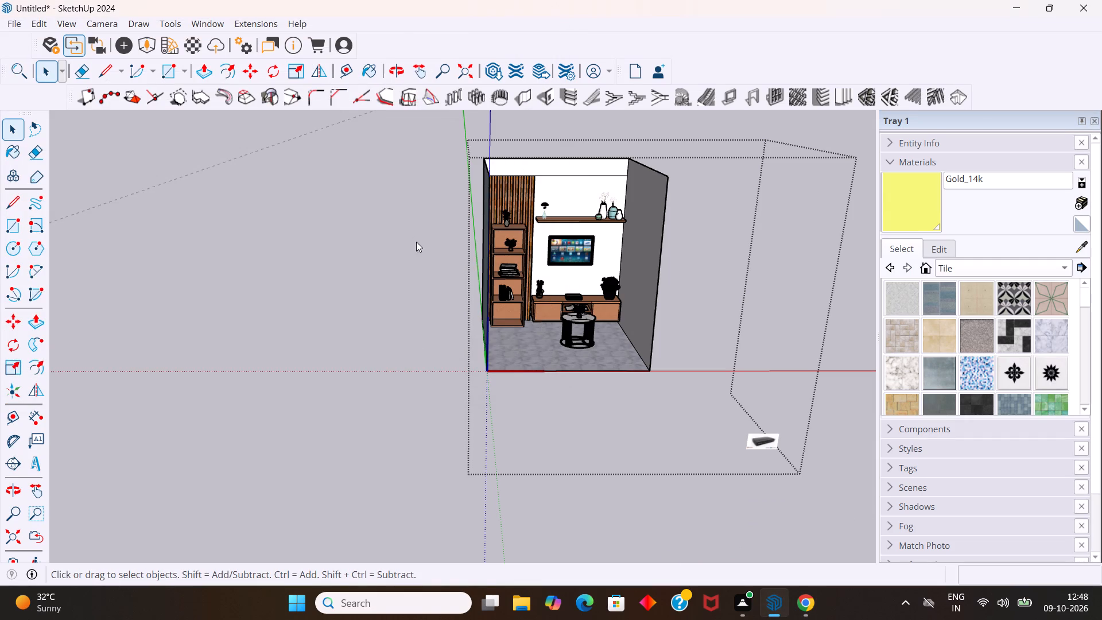
{"action": "scroll", "coordinate": [398, 257], "scroll_direction": "down", "scroll_amount": 4}
{"action": "scroll", "coordinate": [334, 290], "scroll_direction": "down", "scroll_amount": 4}
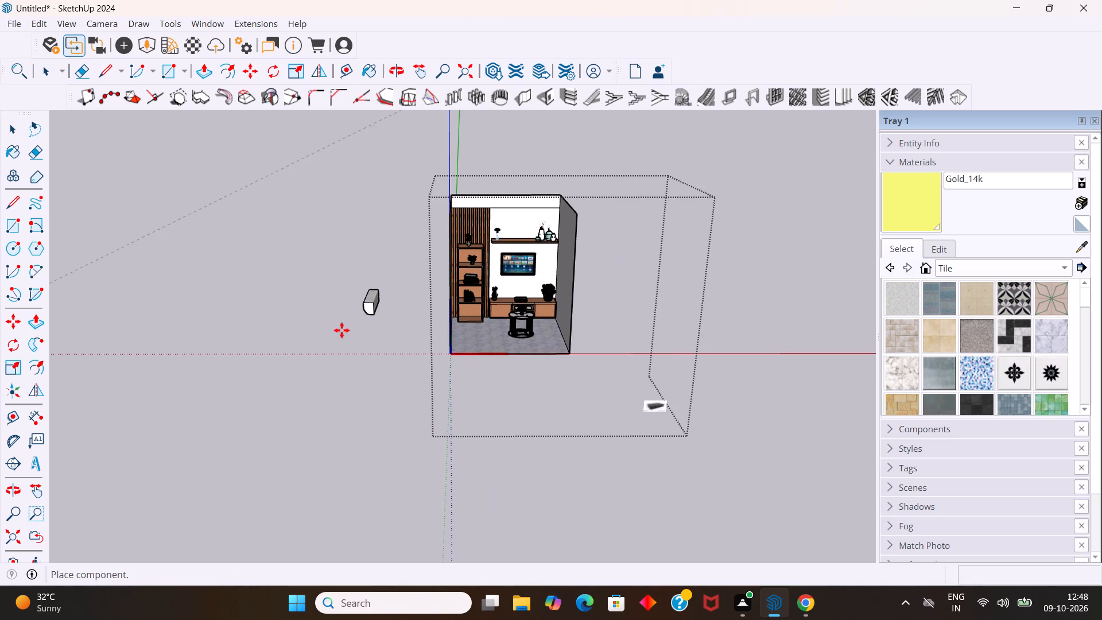
{"action": "scroll", "coordinate": [342, 330], "scroll_direction": "down", "scroll_amount": 4}
{"action": "scroll", "coordinate": [554, 445], "scroll_direction": "down", "scroll_amount": 9}
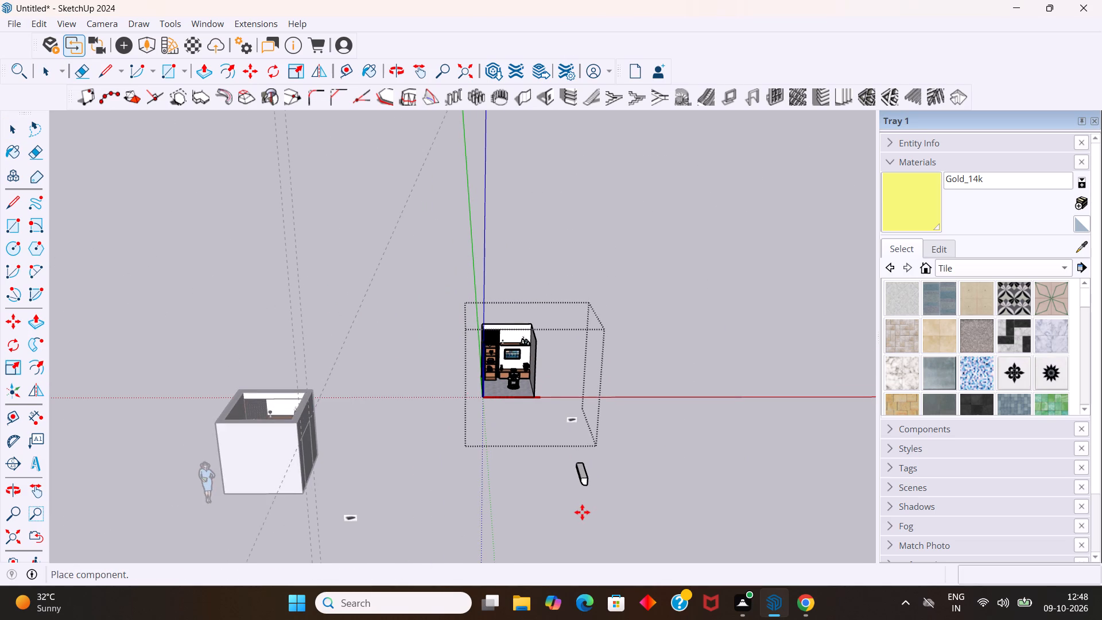
{"action": "left_click", "coordinate": [582, 512]}
Rotate the imported air conditioner 90° about the vertical axis so its front faces the same way as the TV wall.
{"action": "scroll", "coordinate": [587, 508], "scroll_direction": "up", "scroll_amount": 10}
{"action": "scroll", "coordinate": [589, 456], "scroll_direction": "up", "scroll_amount": 5}
{"action": "middle_click_drag", "start_coordinate": [586, 467], "coordinate": [659, 441]}
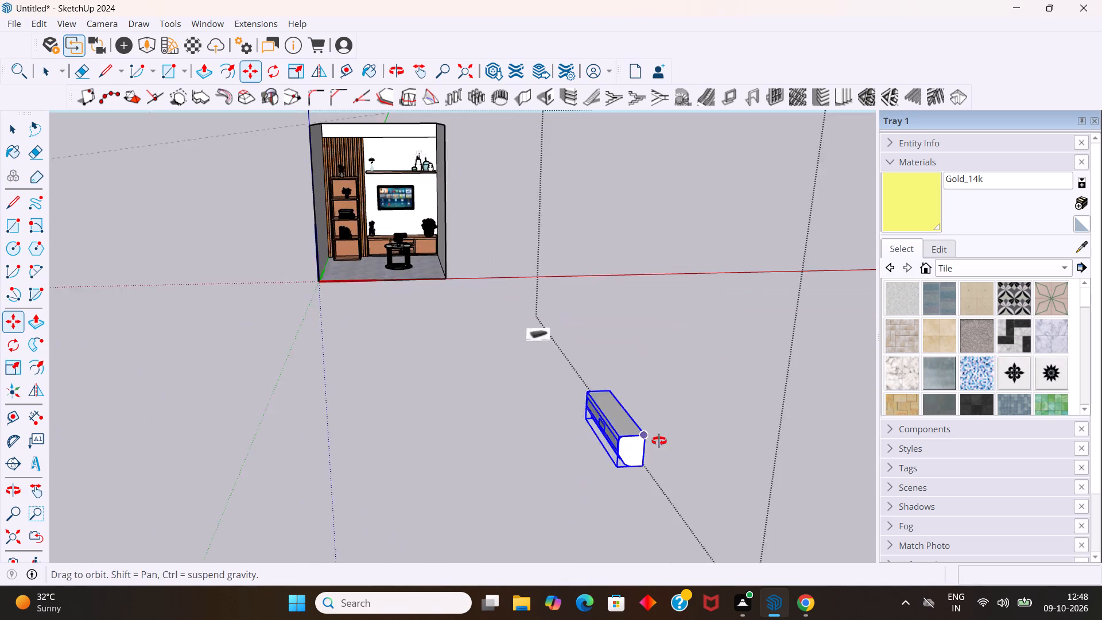
{"action": "middle_click_drag", "start_coordinate": [659, 441], "coordinate": [697, 420]}
{"action": "middle_click", "coordinate": [699, 420]}
{"action": "scroll", "coordinate": [732, 344], "scroll_direction": "up", "scroll_amount": 10}
{"action": "middle_click_drag", "start_coordinate": [742, 366], "coordinate": [784, 363]}
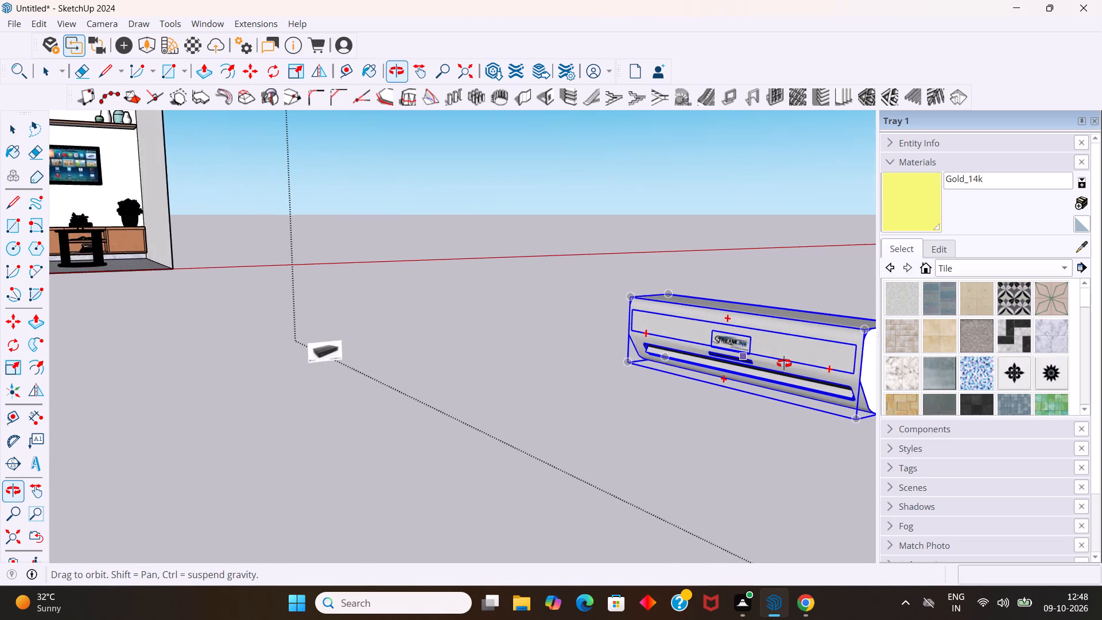
{"action": "middle_click_drag", "start_coordinate": [784, 363], "coordinate": [558, 377]}
{"action": "scroll", "coordinate": [558, 376], "scroll_direction": "down", "scroll_amount": 14}
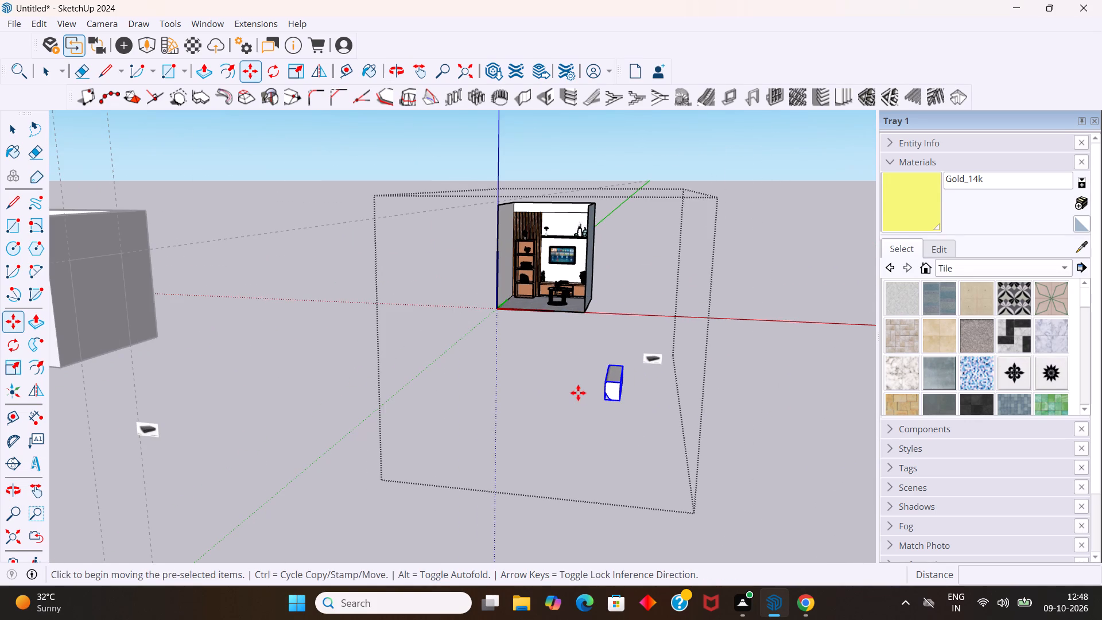
{"action": "key", "text": "q"}
{"action": "left_click", "coordinate": [561, 410]}
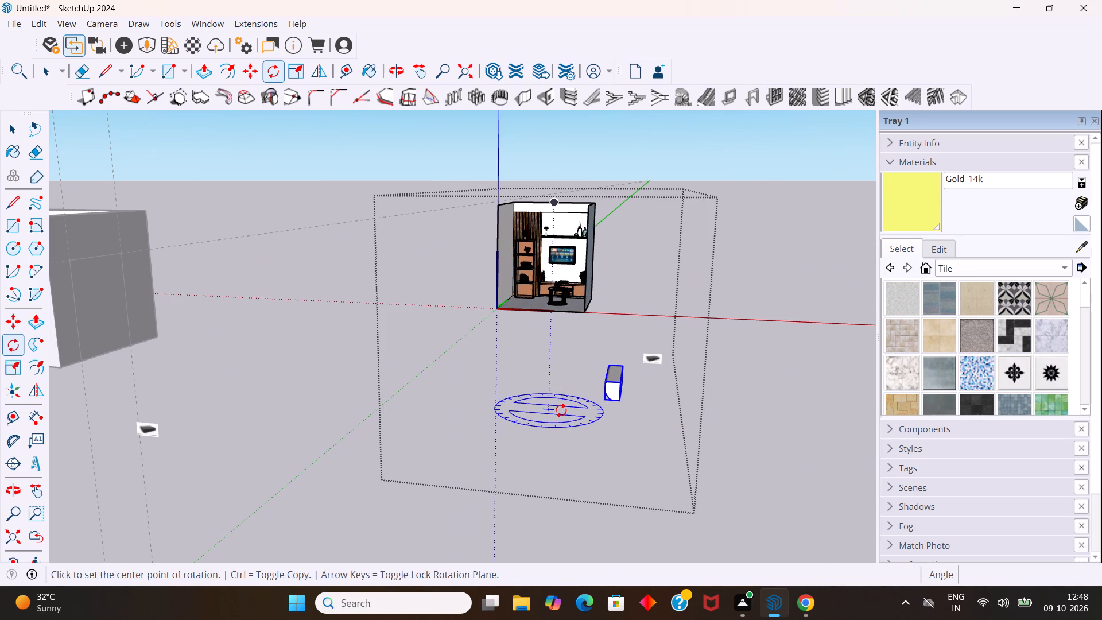
{"action": "left_click", "coordinate": [668, 422]}
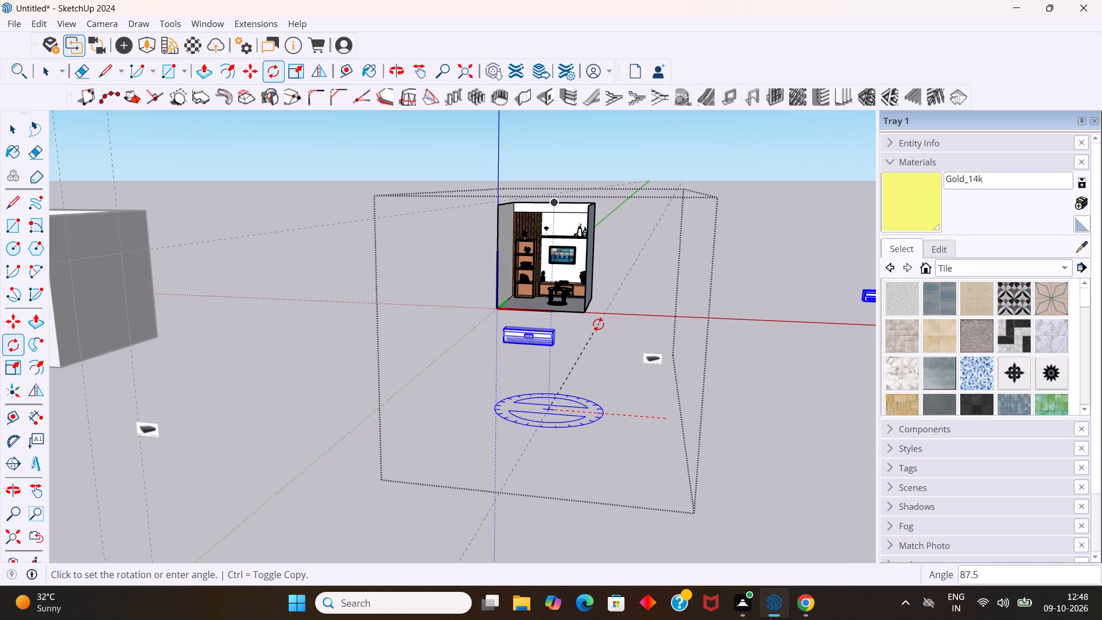
{"action": "left_click", "coordinate": [583, 327]}
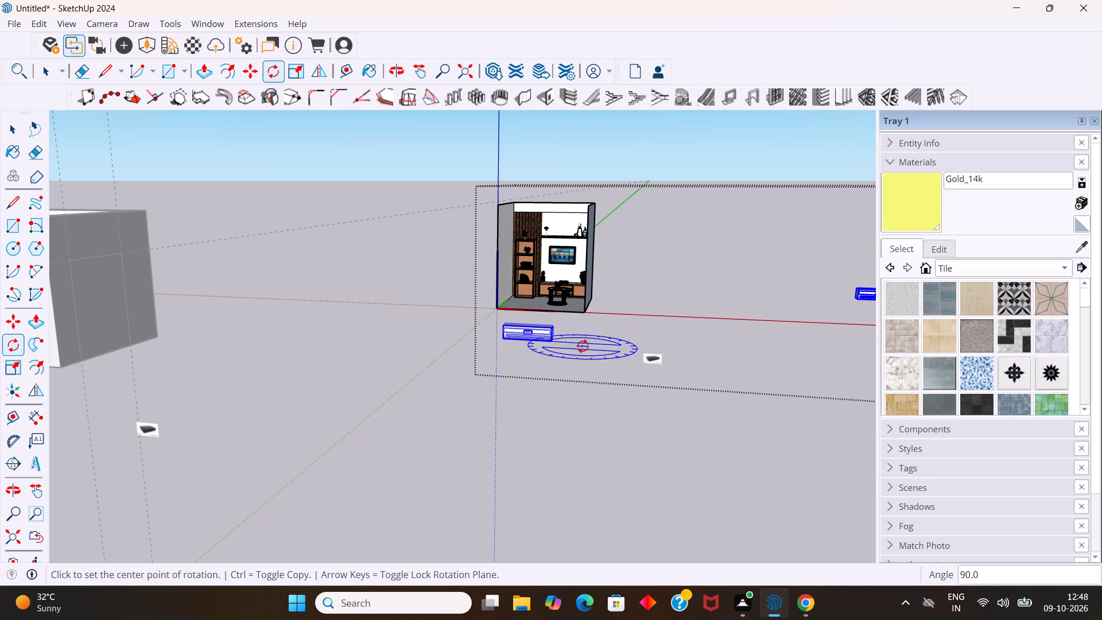
{"action": "key", "text": "space"}
Move the air conditioner about 34' 5" into the room, onto the back wall above the floating shelf and TV.
{"action": "scroll", "coordinate": [515, 350], "scroll_direction": "down", "scroll_amount": 5}
{"action": "scroll", "coordinate": [790, 336], "scroll_direction": "up", "scroll_amount": 1}
{"action": "key", "text": "m"}
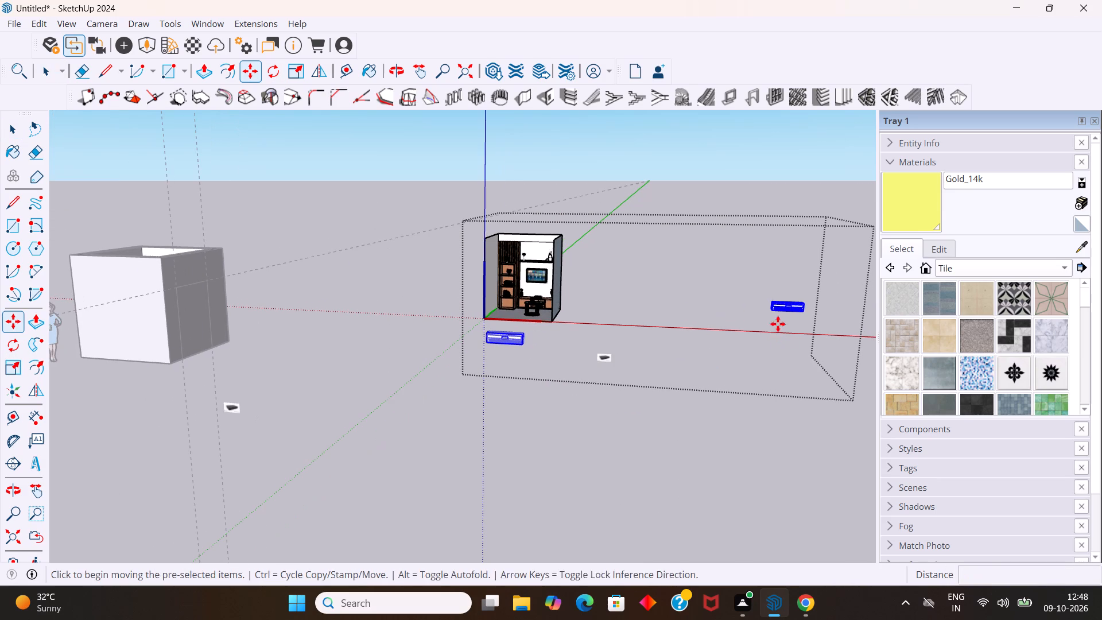
{"action": "left_click", "coordinate": [772, 314]}
{"action": "scroll", "coordinate": [536, 277], "scroll_direction": "up", "scroll_amount": 12}
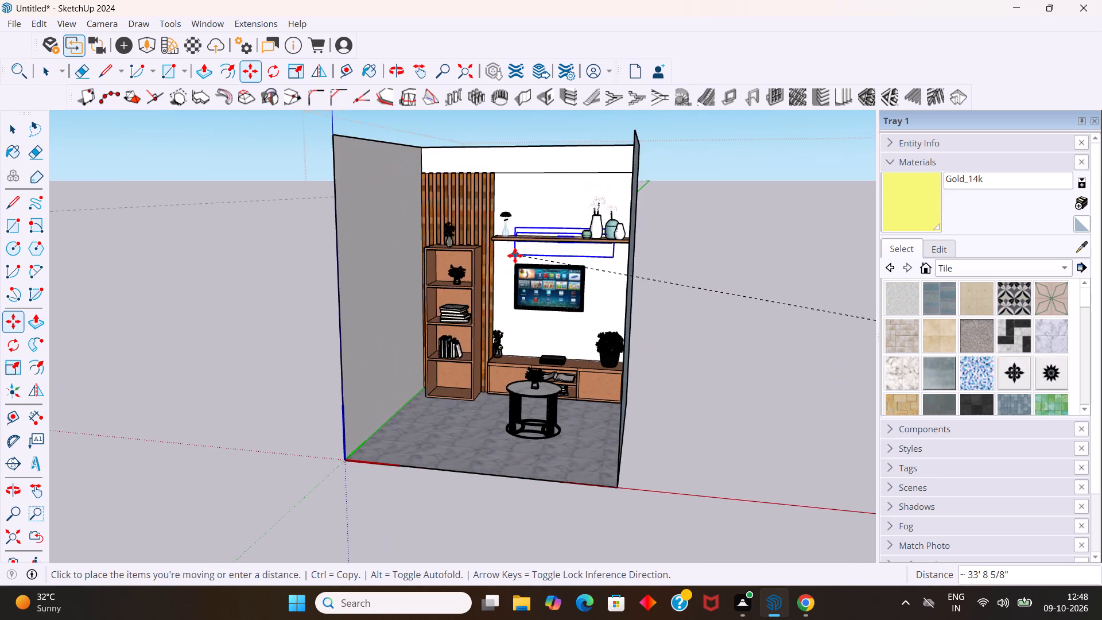
{"action": "scroll", "coordinate": [521, 235], "scroll_direction": "up", "scroll_amount": 5}
{"action": "scroll", "coordinate": [498, 191], "scroll_direction": "up", "scroll_amount": 3}
{"action": "middle_click_drag", "start_coordinate": [498, 193], "coordinate": [536, 276]}
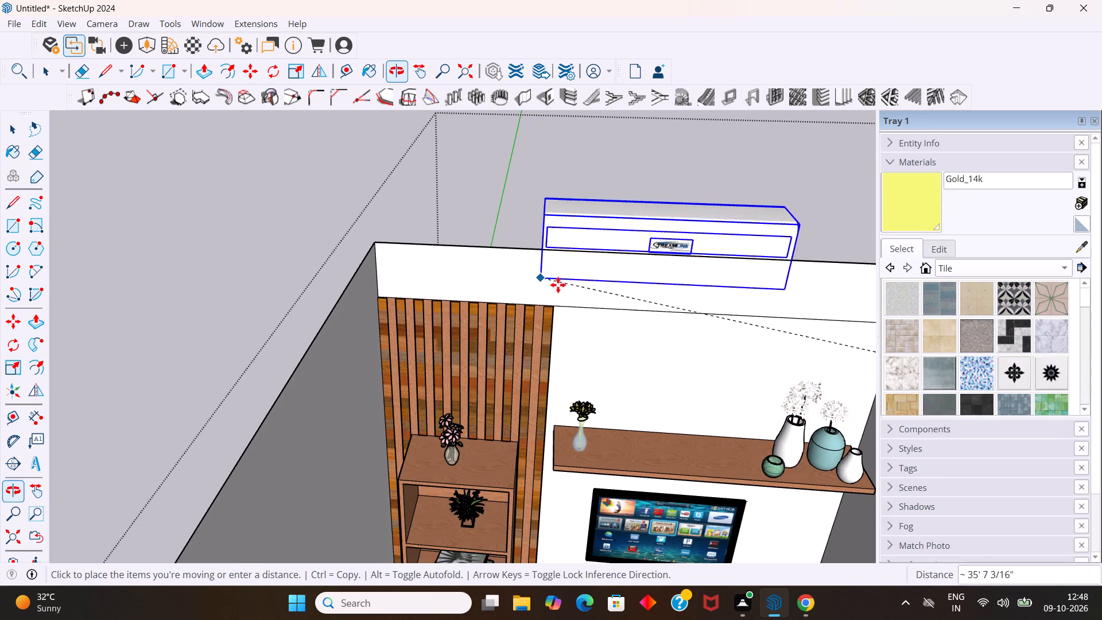
{"action": "middle_click_drag", "start_coordinate": [589, 432], "coordinate": [588, 488]}
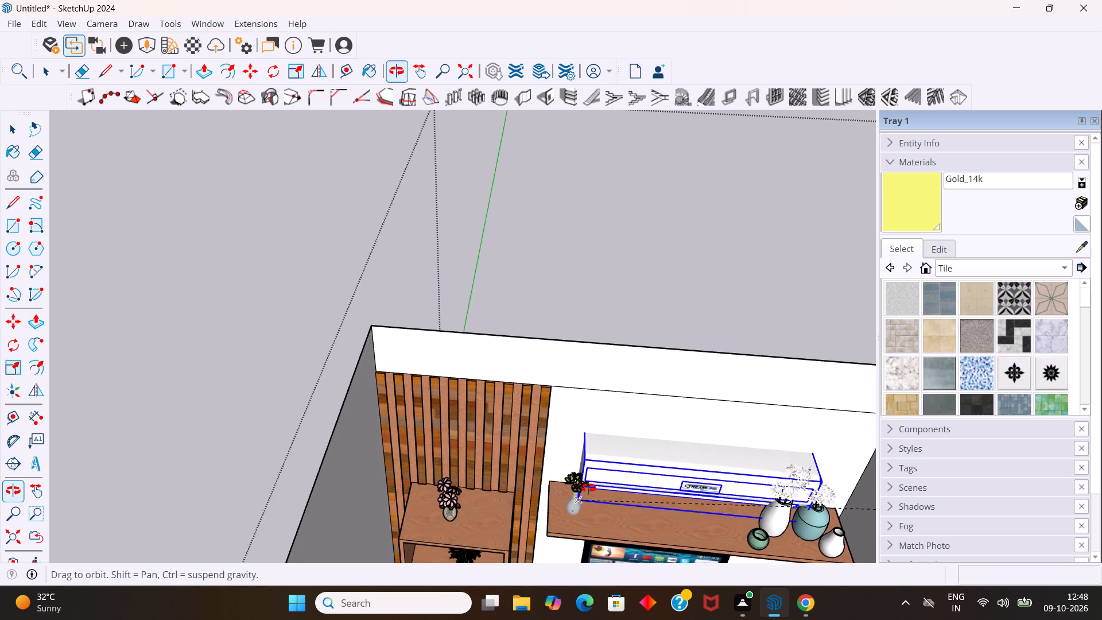
{"action": "middle_click_drag", "start_coordinate": [588, 488], "coordinate": [589, 489]}
{"action": "scroll", "coordinate": [580, 493], "scroll_direction": "down", "scroll_amount": 6}
{"action": "scroll", "coordinate": [582, 441], "scroll_direction": "down", "scroll_amount": 5}
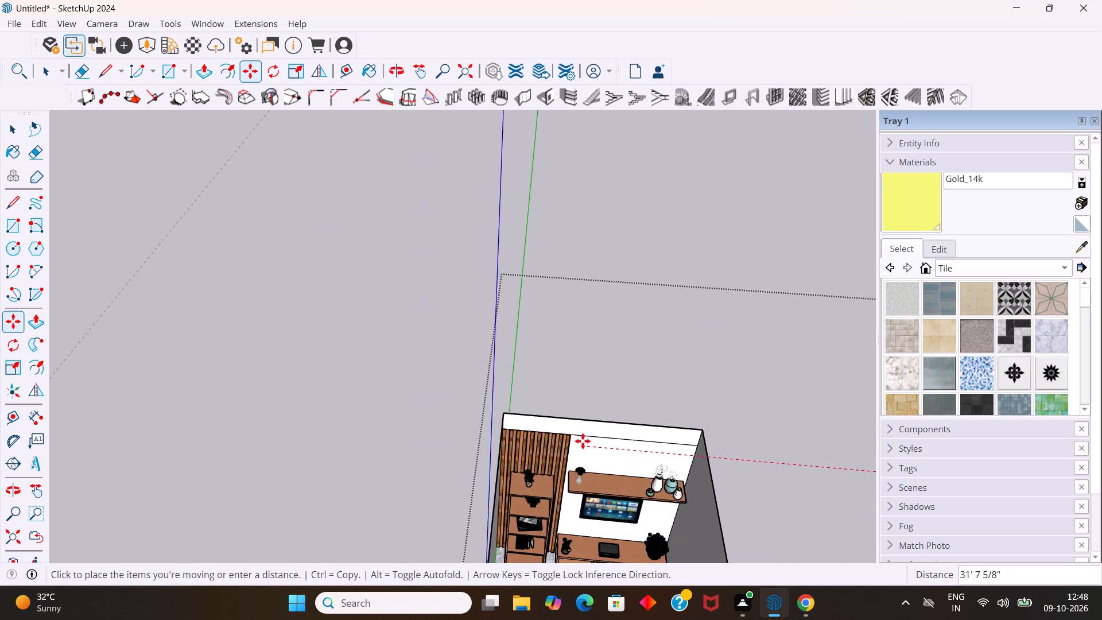
{"action": "scroll", "coordinate": [581, 339], "scroll_direction": "down", "scroll_amount": 5}
{"action": "scroll", "coordinate": [579, 288], "scroll_direction": "down", "scroll_amount": 6}
{"action": "scroll", "coordinate": [565, 513], "scroll_direction": "up", "scroll_amount": 11}
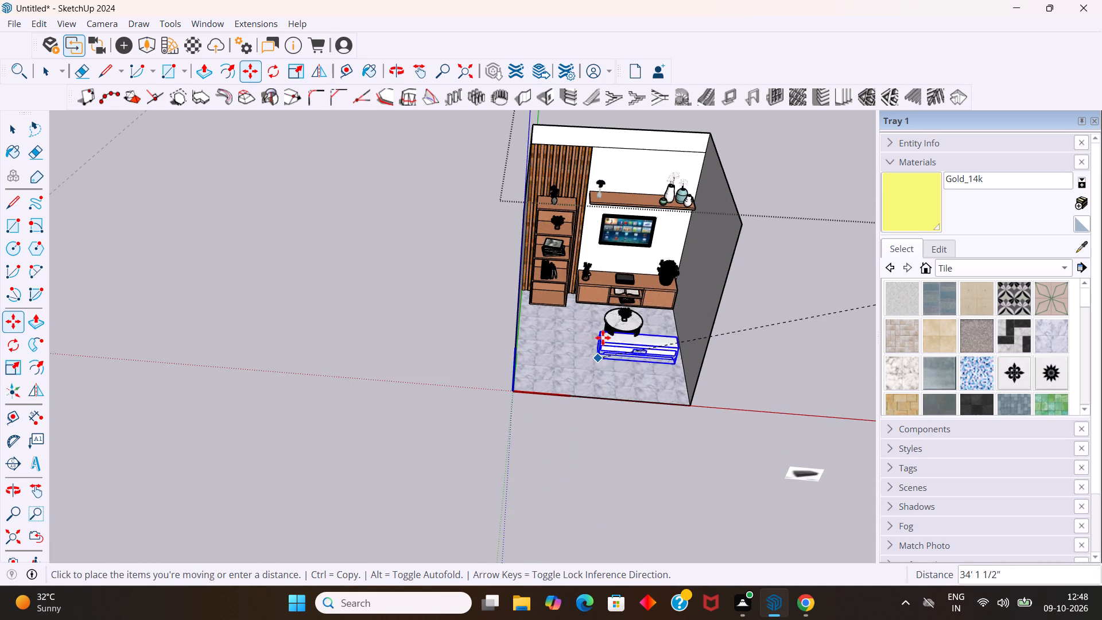
{"action": "left_click", "coordinate": [606, 185]}
{"action": "scroll", "coordinate": [603, 190], "scroll_direction": "down", "scroll_amount": 8}
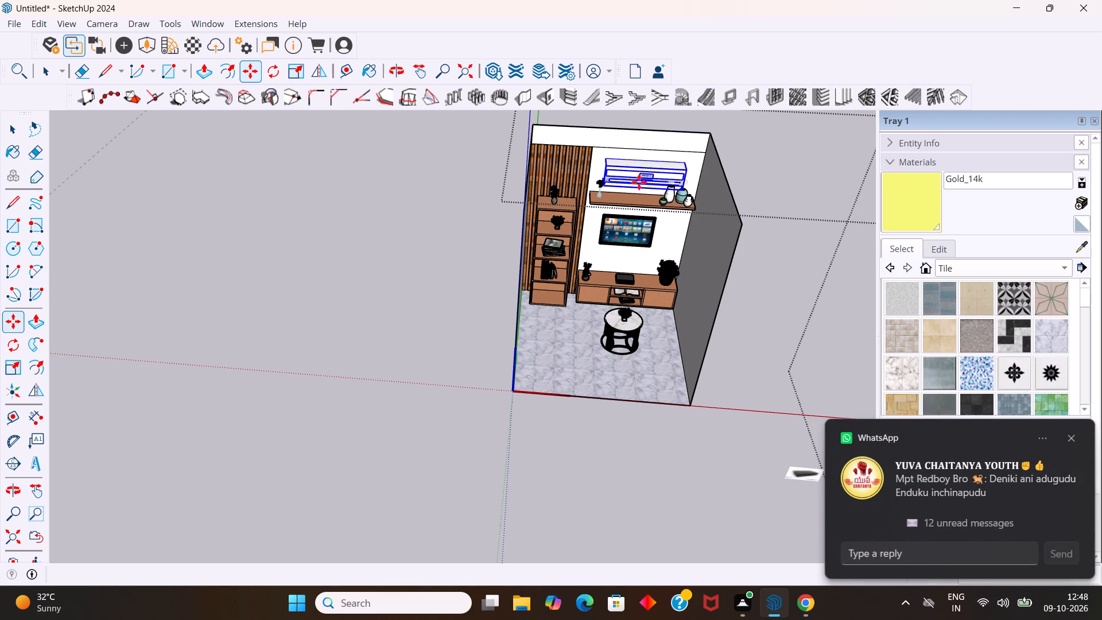
{"action": "key", "text": "space"}
Move the vase set off the floating shelf, placing it on the ground in front of the TV room.
{"action": "scroll", "coordinate": [715, 246], "scroll_direction": "down", "scroll_amount": 2}
{"action": "middle_click_drag", "start_coordinate": [713, 246], "coordinate": [679, 204]}
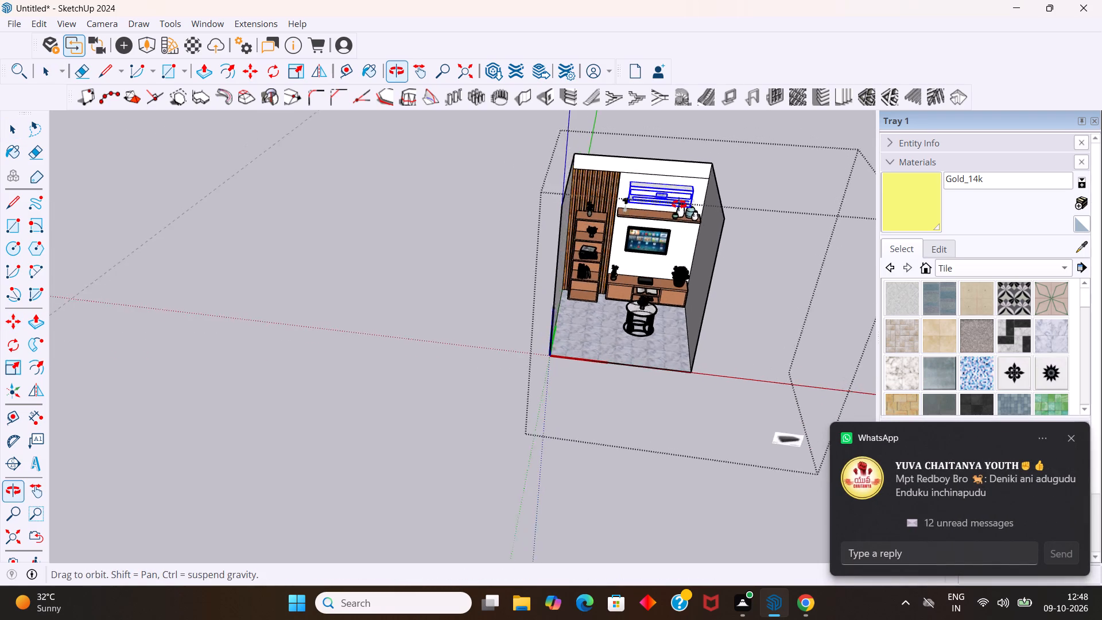
{"action": "middle_click_drag", "start_coordinate": [679, 204], "coordinate": [679, 204]}
{"action": "scroll", "coordinate": [677, 199], "scroll_direction": "up", "scroll_amount": 16}
{"action": "middle_click_drag", "start_coordinate": [720, 243], "coordinate": [731, 256]}
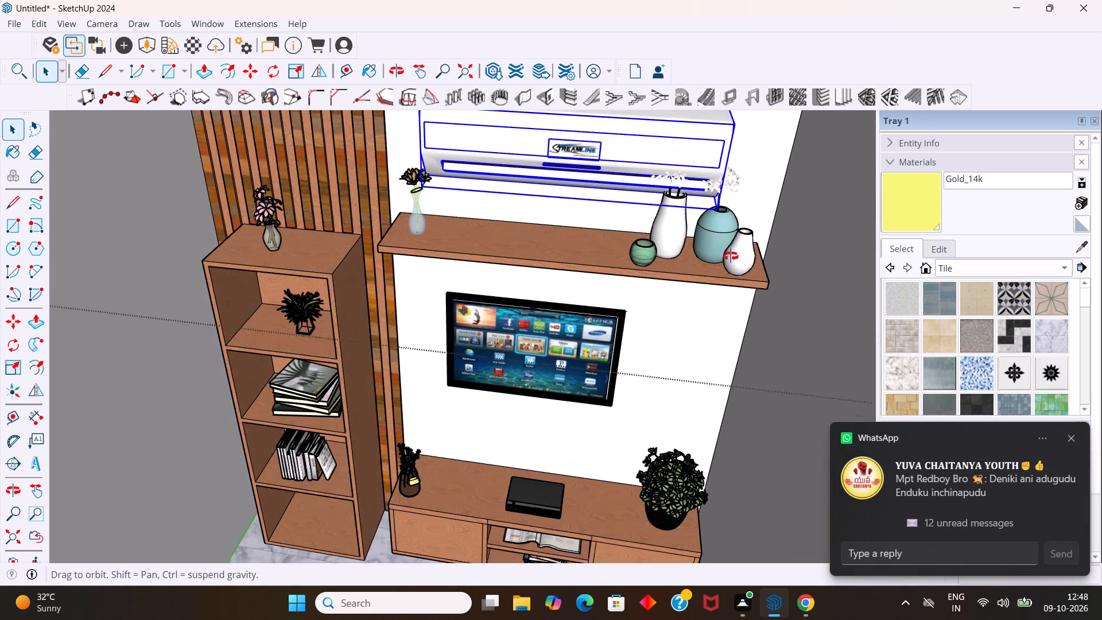
{"action": "middle_click_drag", "start_coordinate": [731, 256], "coordinate": [740, 273]}
{"action": "scroll", "coordinate": [740, 273], "scroll_direction": "up", "scroll_amount": 1}
{"action": "left_click", "coordinate": [674, 238]}
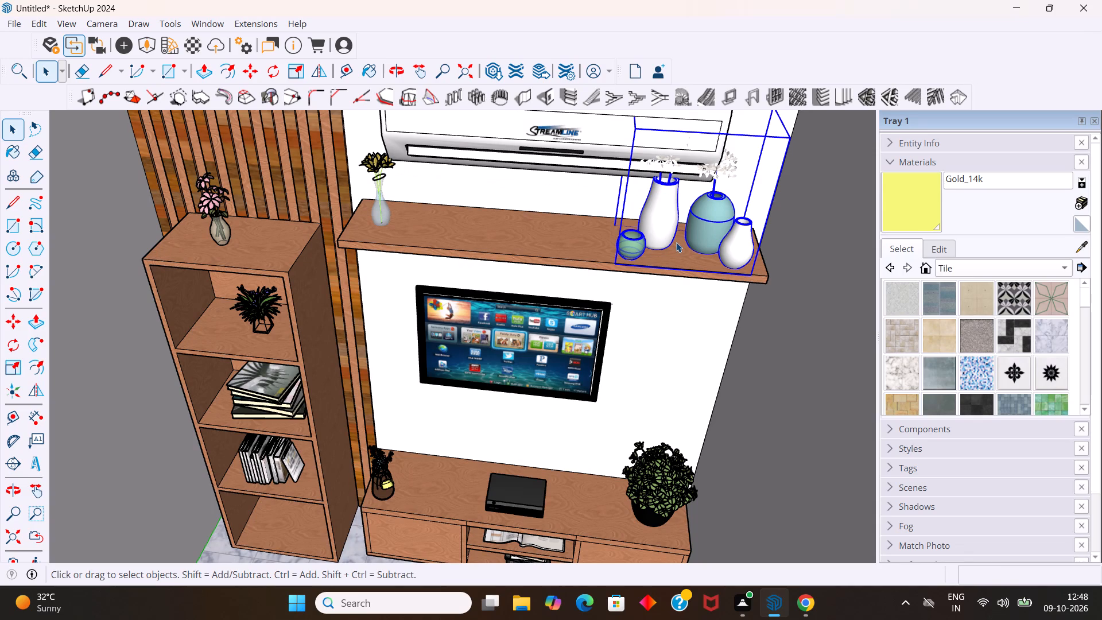
{"action": "key", "text": "m"}
{"action": "left_click", "coordinate": [622, 262]}
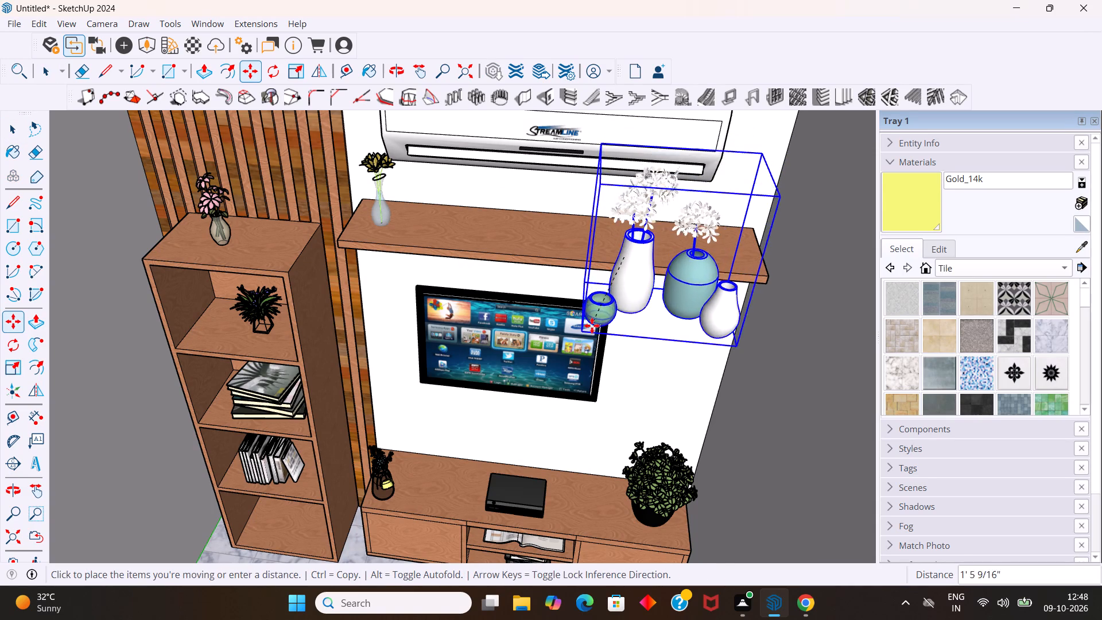
{"action": "scroll", "coordinate": [579, 309], "scroll_direction": "down", "scroll_amount": 5}
{"action": "scroll", "coordinate": [377, 463], "scroll_direction": "down", "scroll_amount": 5}
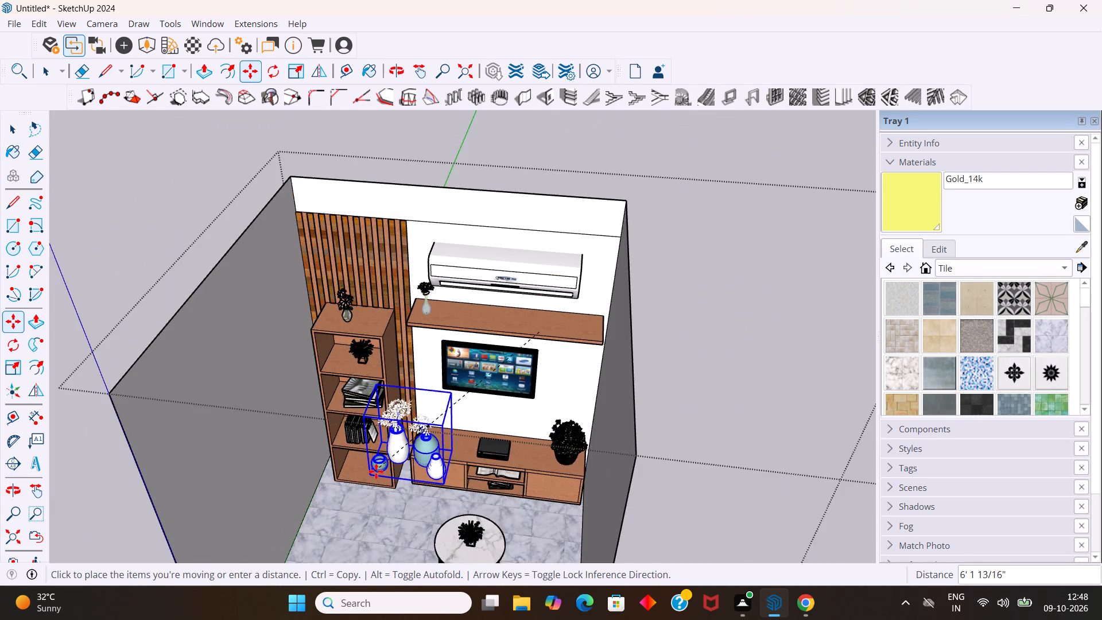
{"action": "scroll", "coordinate": [375, 470], "scroll_direction": "down", "scroll_amount": 7}
{"action": "middle_click_drag", "start_coordinate": [382, 483], "coordinate": [436, 329]}
{"action": "middle_click", "coordinate": [436, 329]}
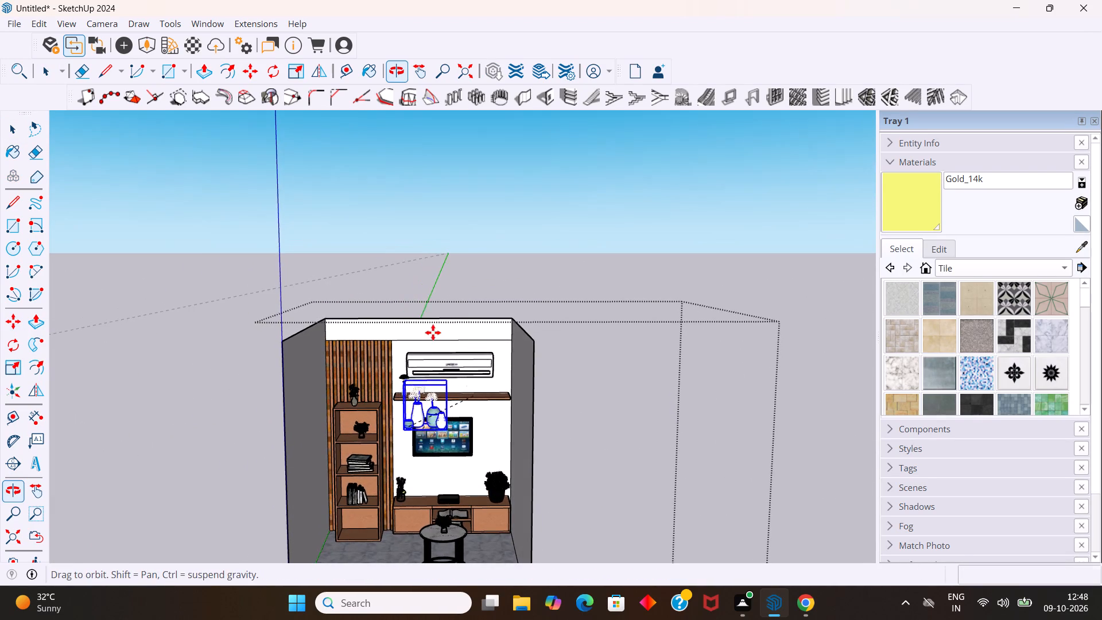
{"action": "scroll", "coordinate": [398, 400], "scroll_direction": "up", "scroll_amount": 2}
{"action": "scroll", "coordinate": [397, 402], "scroll_direction": "down", "scroll_amount": 10}
{"action": "scroll", "coordinate": [417, 540], "scroll_direction": "up", "scroll_amount": 9}
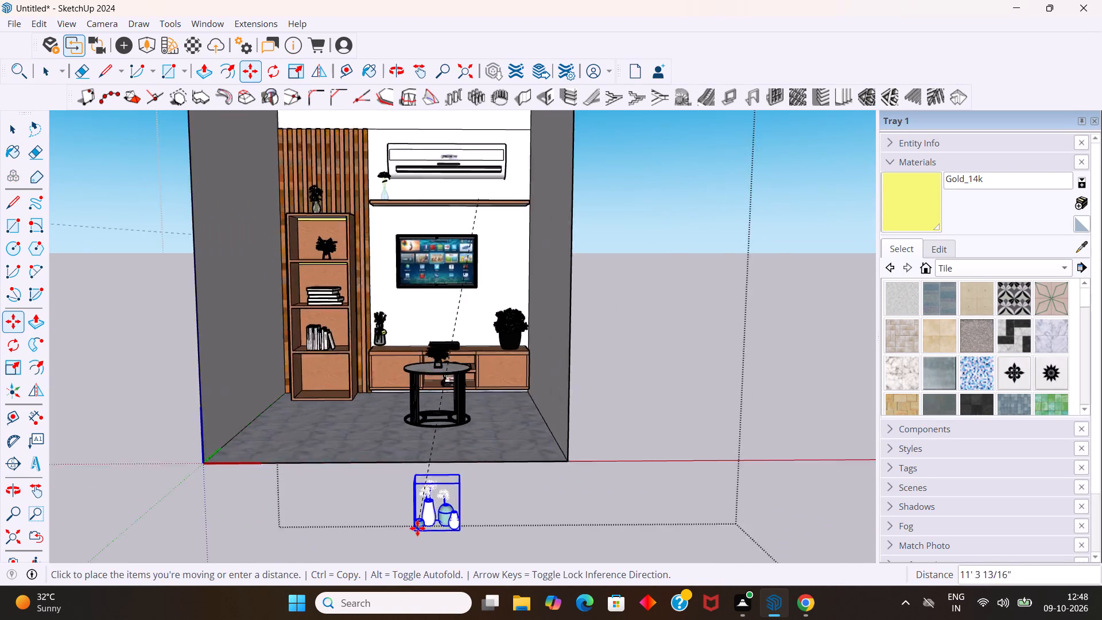
{"action": "scroll", "coordinate": [417, 528], "scroll_direction": "up", "scroll_amount": 1}
{"action": "left_click", "coordinate": [417, 527]}
Shift the air conditioner about 3 3/8" along the back wall toward the bookshelf, above the floating shelf.
{"action": "scroll", "coordinate": [416, 472], "scroll_direction": "down", "scroll_amount": 5}
{"action": "scroll", "coordinate": [421, 238], "scroll_direction": "up", "scroll_amount": 4}
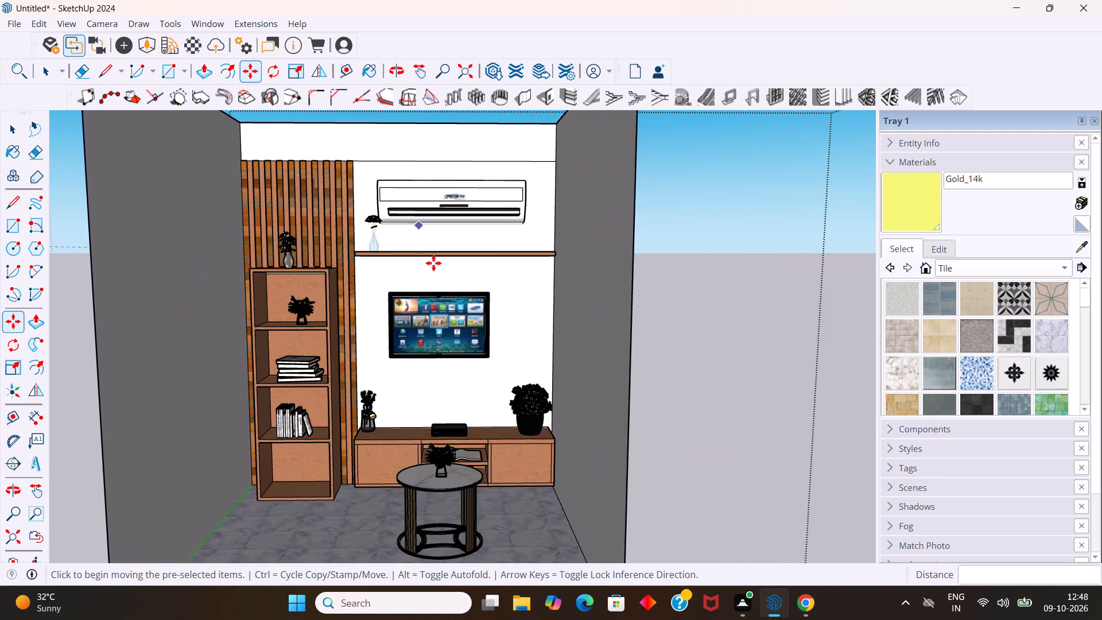
{"action": "middle_click_drag", "start_coordinate": [442, 411], "coordinate": [447, 516]}
{"action": "key", "text": "space"}
{"action": "left_click", "coordinate": [424, 184]}
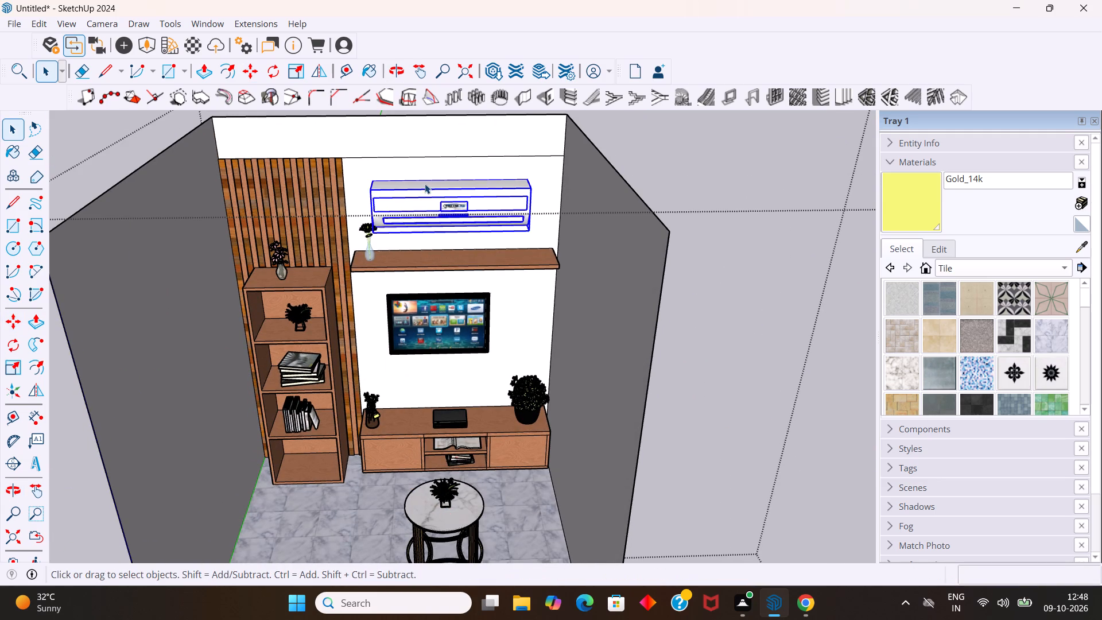
{"action": "key", "text": "m"}
{"action": "middle_click_drag", "start_coordinate": [464, 197], "coordinate": [487, 436]}
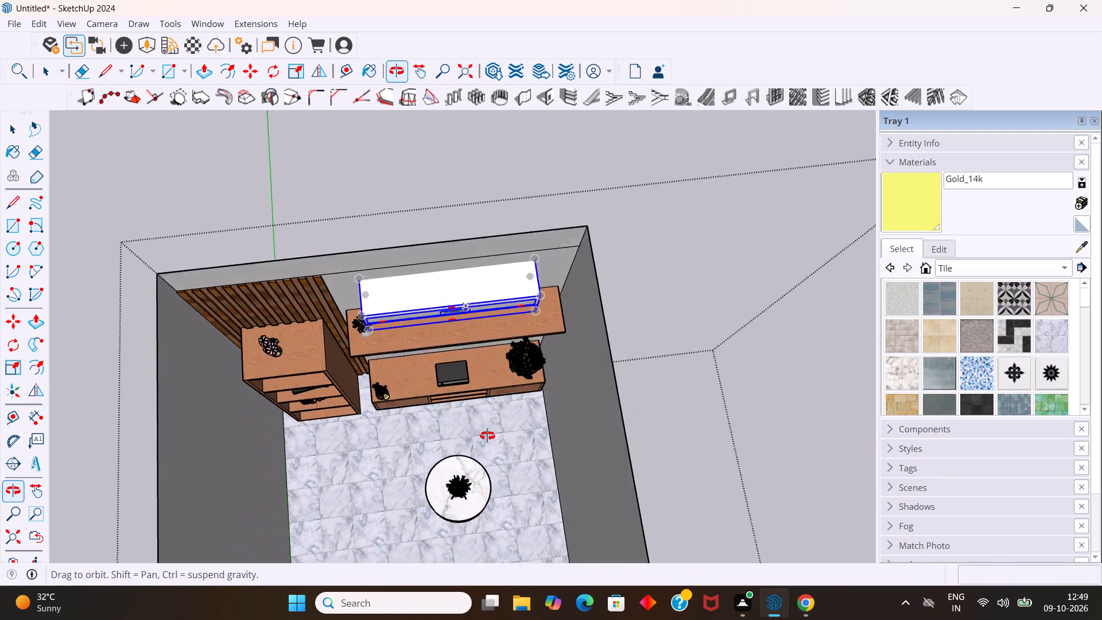
{"action": "middle_click_drag", "start_coordinate": [487, 436], "coordinate": [486, 449]}
{"action": "middle_click_drag", "start_coordinate": [464, 362], "coordinate": [470, 420]}
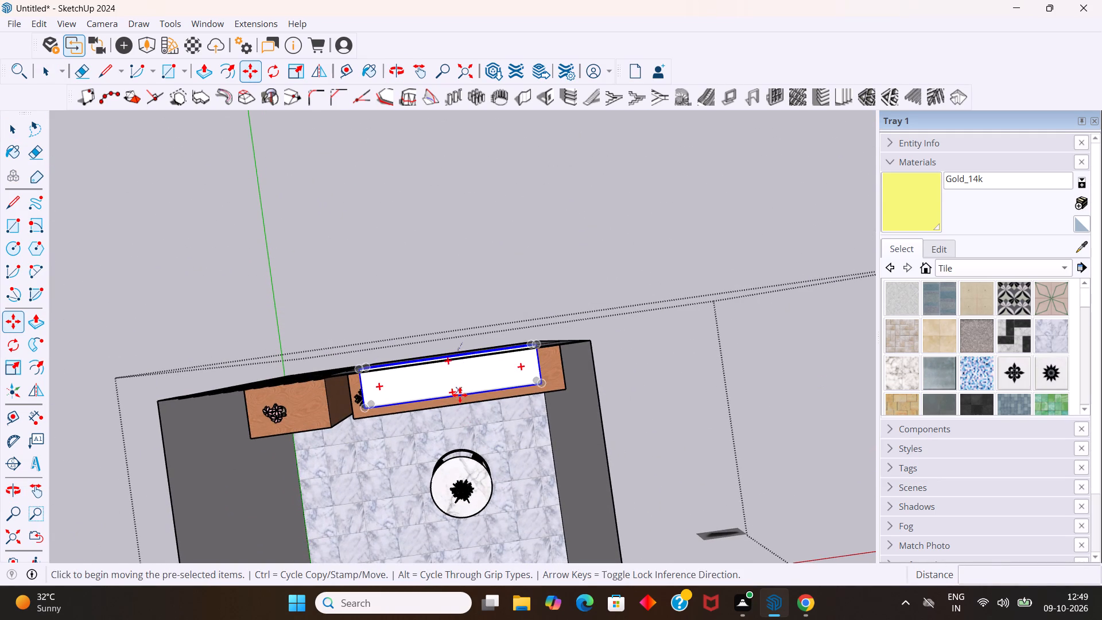
{"action": "left_click", "coordinate": [460, 395]}
{"action": "scroll", "coordinate": [469, 399], "scroll_direction": "up", "scroll_amount": 2}
{"action": "middle_click_drag", "start_coordinate": [471, 396], "coordinate": [484, 420]}
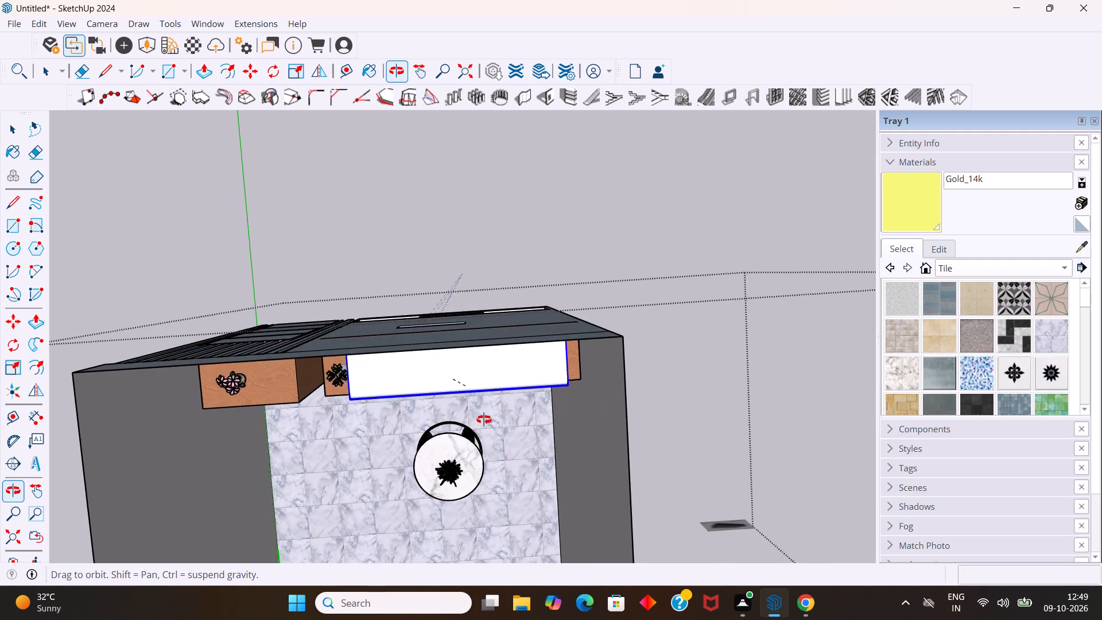
{"action": "middle_click_drag", "start_coordinate": [484, 420], "coordinate": [509, 285]}
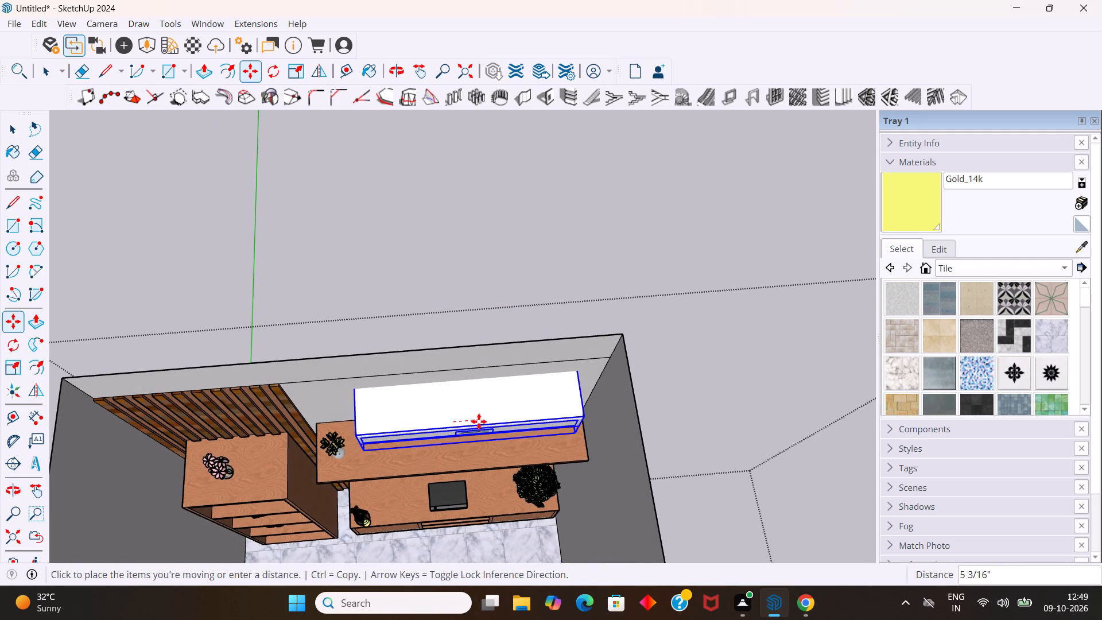
{"action": "left_click", "coordinate": [471, 421]}
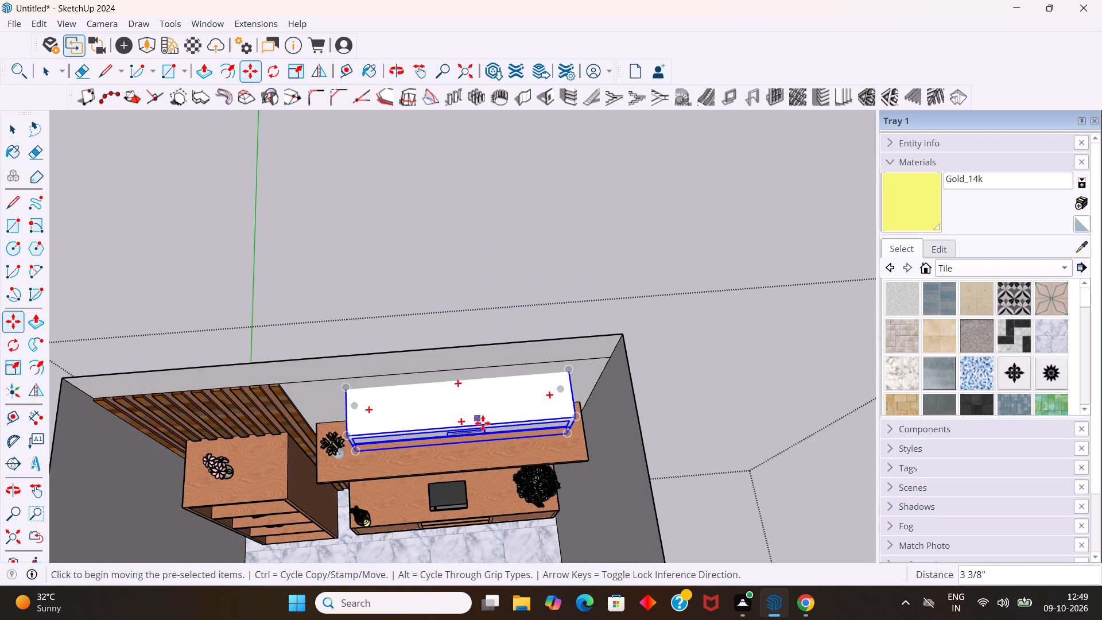
{"action": "scroll", "coordinate": [484, 425], "scroll_direction": "down", "scroll_amount": 4}
{"action": "middle_click_drag", "start_coordinate": [501, 442], "coordinate": [517, 243]}
{"action": "scroll", "coordinate": [515, 242], "scroll_direction": "up", "scroll_amount": 5}
{"action": "scroll", "coordinate": [490, 241], "scroll_direction": "down", "scroll_amount": 4}
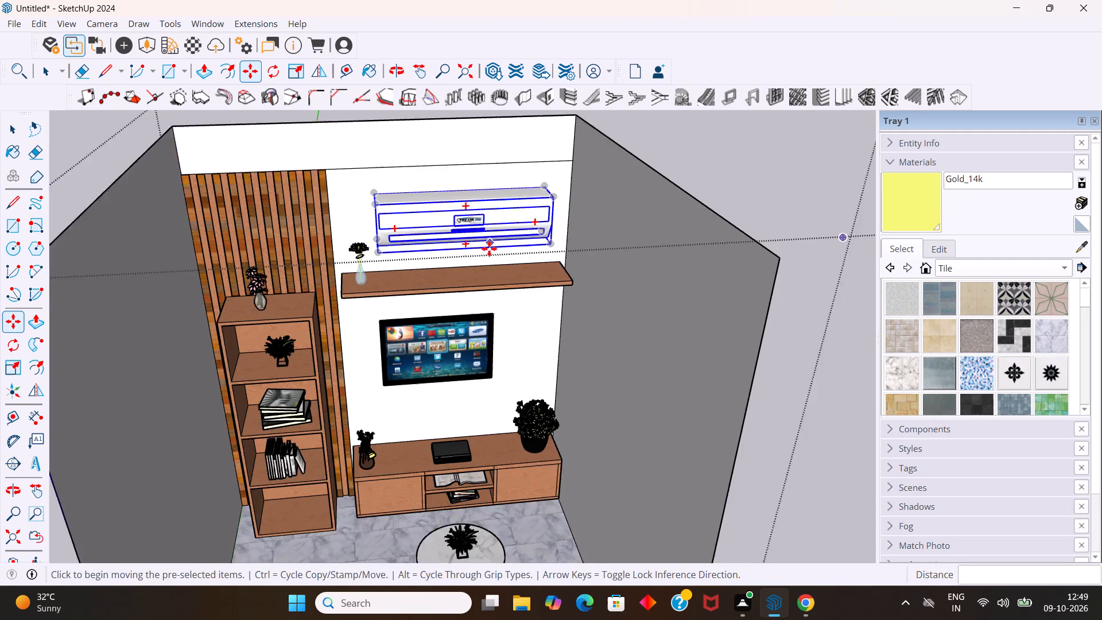
{"action": "scroll", "coordinate": [489, 249], "scroll_direction": "down", "scroll_amount": 1}
{"action": "key", "text": "space"}
Move the vase set from the ground about 5' 11 7/8" into the bookshelf's bottom compartment.
{"action": "scroll", "coordinate": [534, 258], "scroll_direction": "down", "scroll_amount": 4}
{"action": "middle_click_drag", "start_coordinate": [585, 298], "coordinate": [578, 254]}
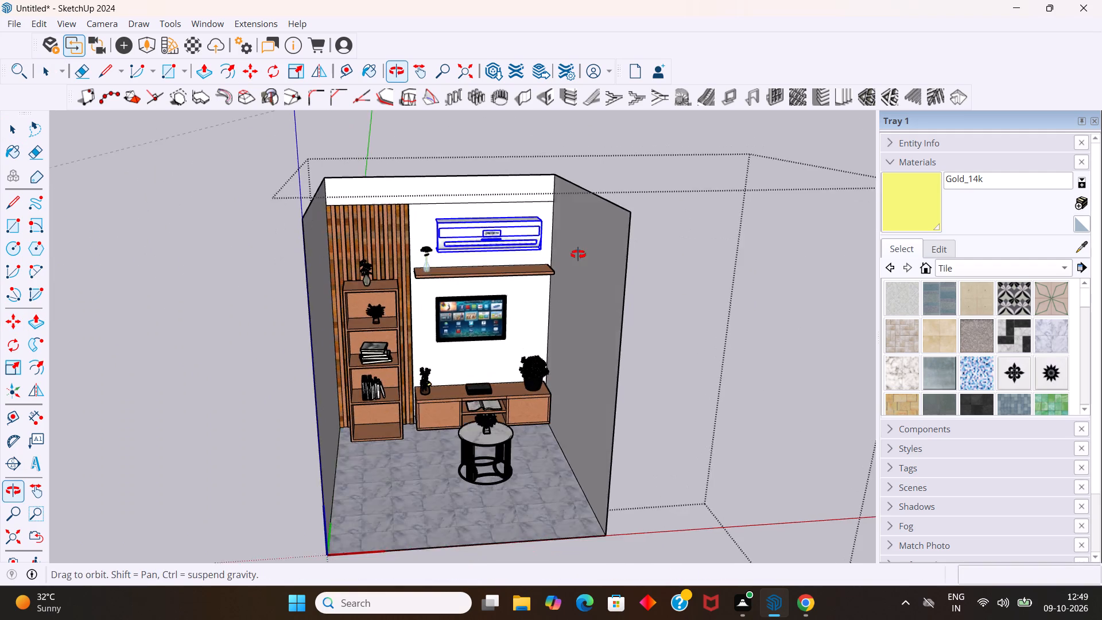
{"action": "middle_click_drag", "start_coordinate": [578, 254], "coordinate": [571, 247]}
{"action": "scroll", "coordinate": [570, 247], "scroll_direction": "up", "scroll_amount": 1}
{"action": "scroll", "coordinate": [552, 245], "scroll_direction": "down", "scroll_amount": 8}
{"action": "left_click", "coordinate": [507, 392]}
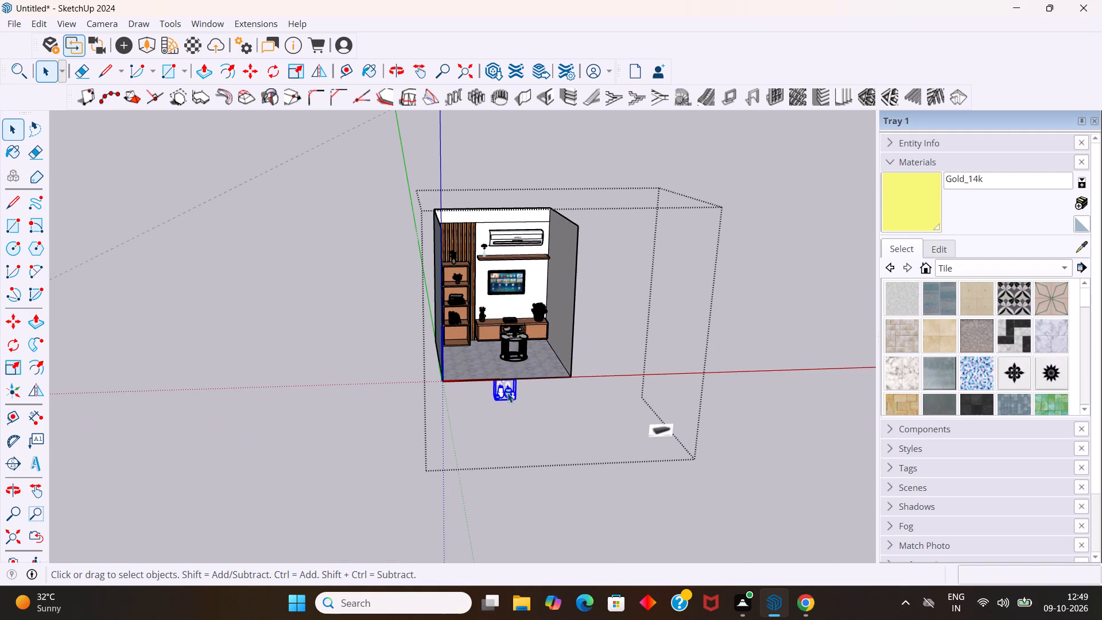
{"action": "left_click", "coordinate": [505, 396]}
{"action": "key", "text": "m"}
{"action": "left_click", "coordinate": [494, 404]}
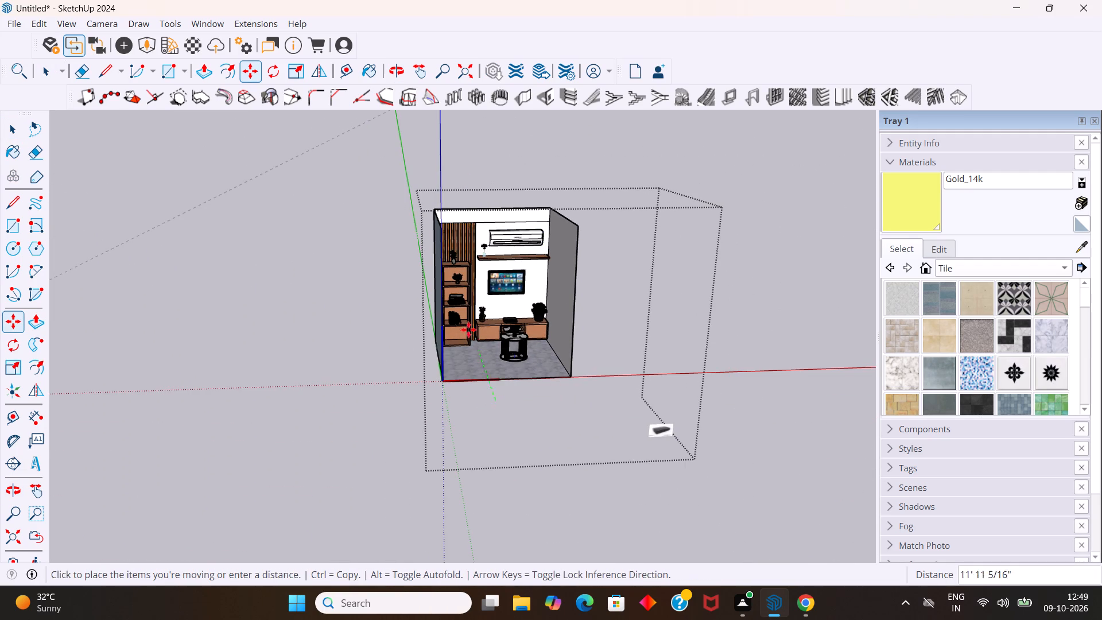
{"action": "scroll", "coordinate": [461, 318], "scroll_direction": "up", "scroll_amount": 18}
{"action": "scroll", "coordinate": [457, 375], "scroll_direction": "up", "scroll_amount": 4}
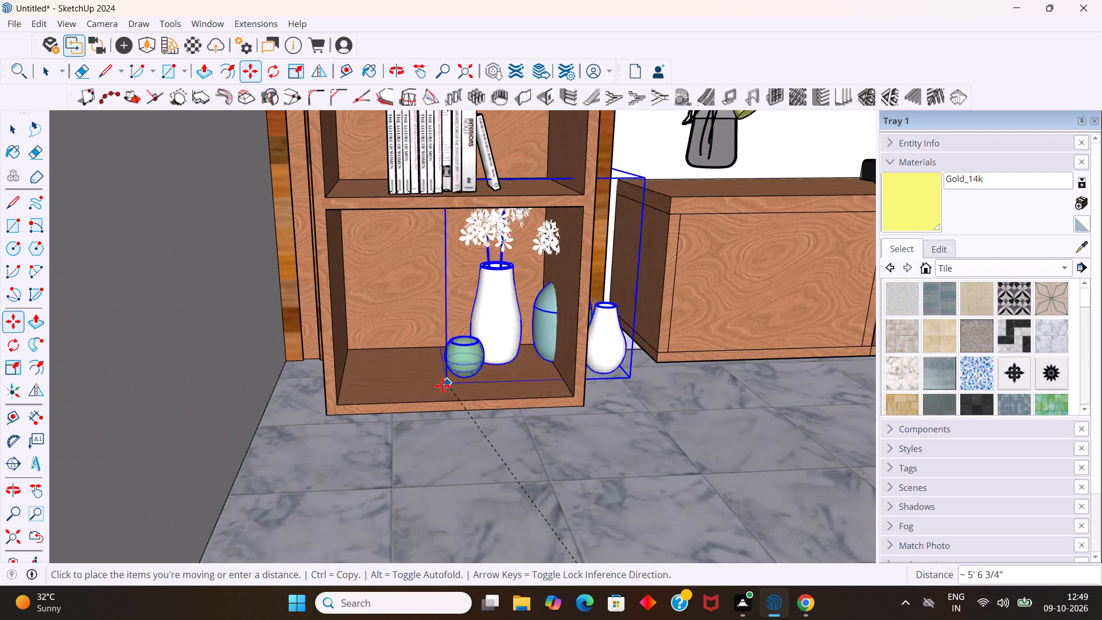
{"action": "left_click", "coordinate": [357, 399]}
{"action": "key", "text": "space"}
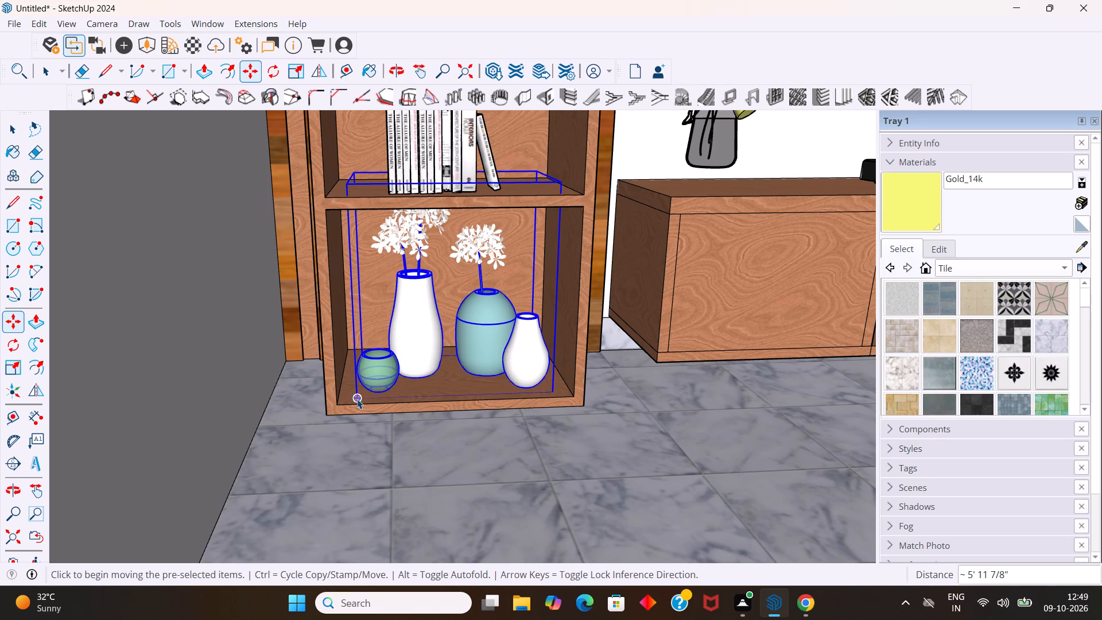
Scale the vase set uniformly to 0.85 so it fits inside the bookshelf's bottom compartment.
{"action": "scroll", "coordinate": [367, 374], "scroll_direction": "down", "scroll_amount": 3}
{"action": "key", "text": "s"}
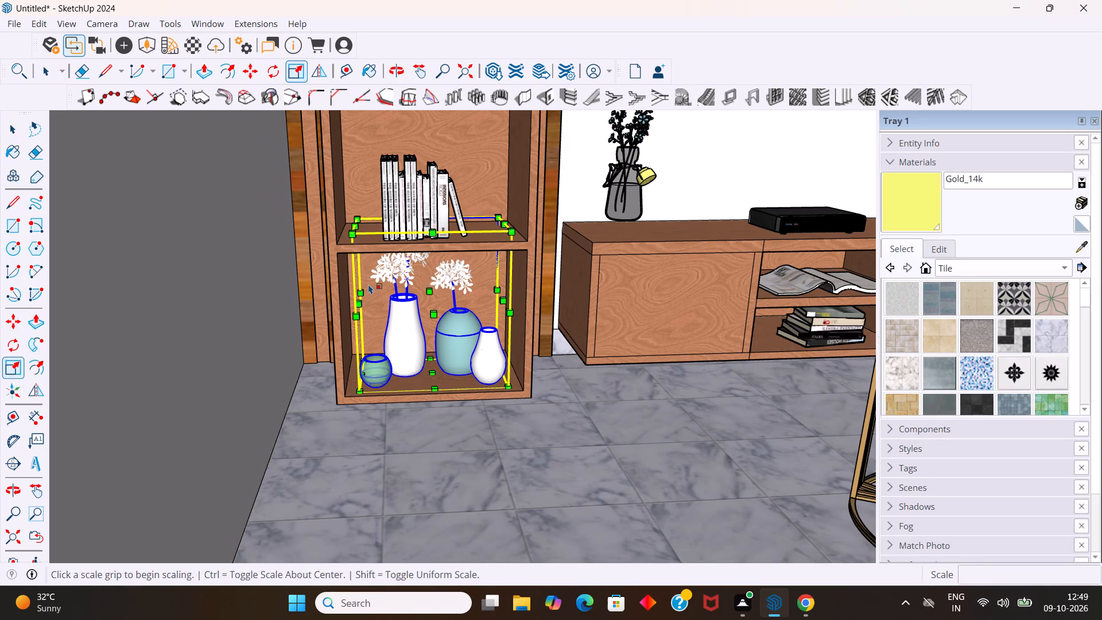
{"action": "left_click_drag", "start_coordinate": [350, 232], "coordinate": [366, 272]}
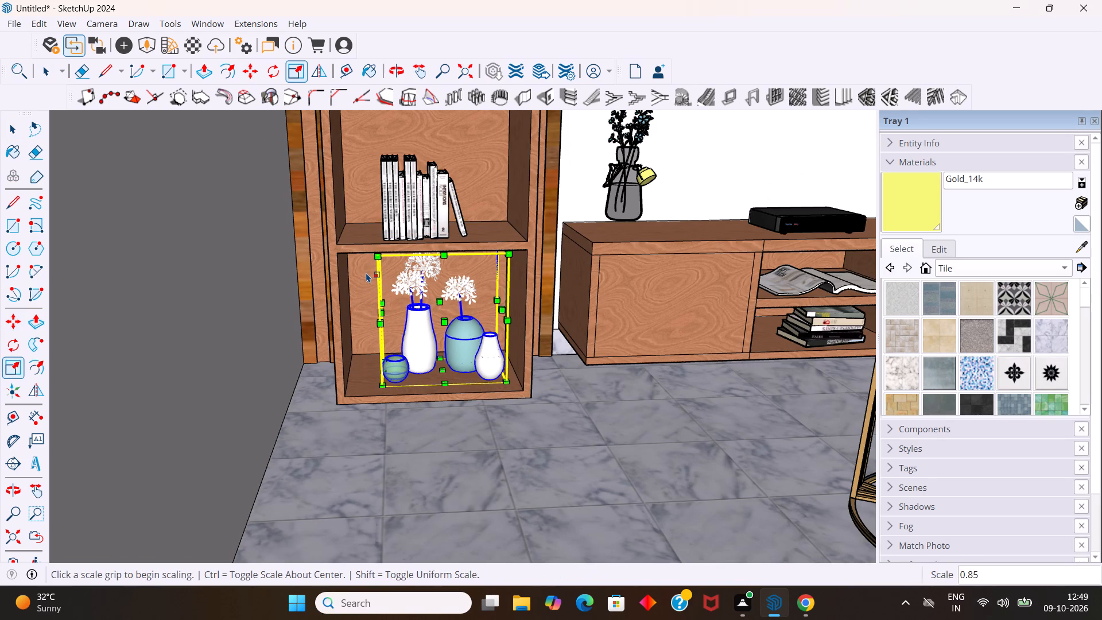
Move the scaled vase set about 1 11/16" sideways toward the middle of the bottom compartment.
{"action": "key", "text": "m"}
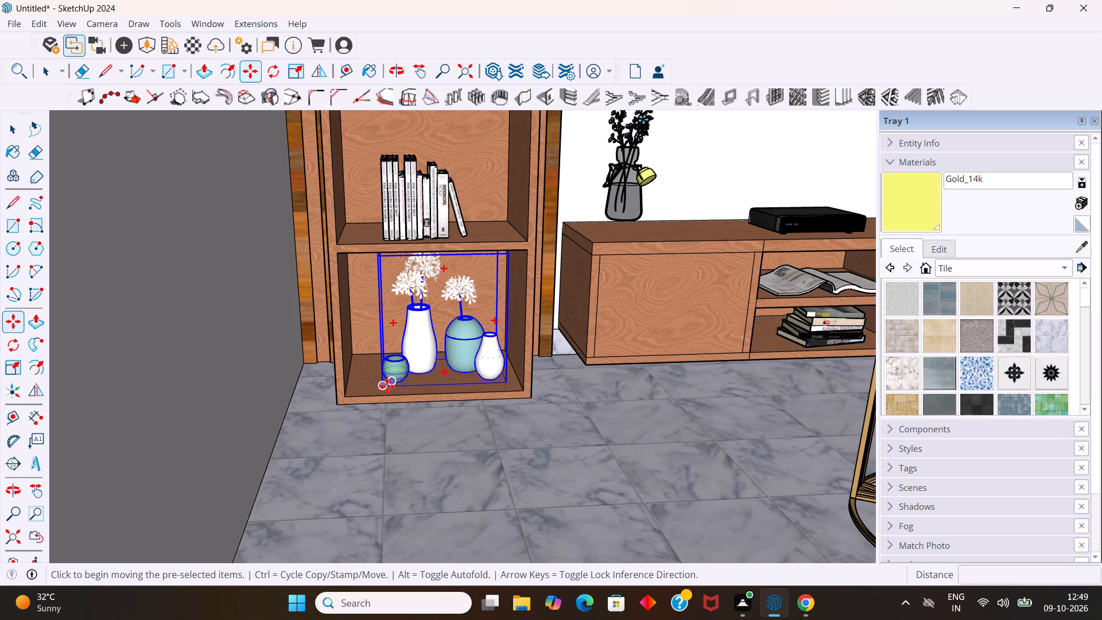
{"action": "left_click", "coordinate": [385, 387]}
{"action": "left_click", "coordinate": [369, 385]}
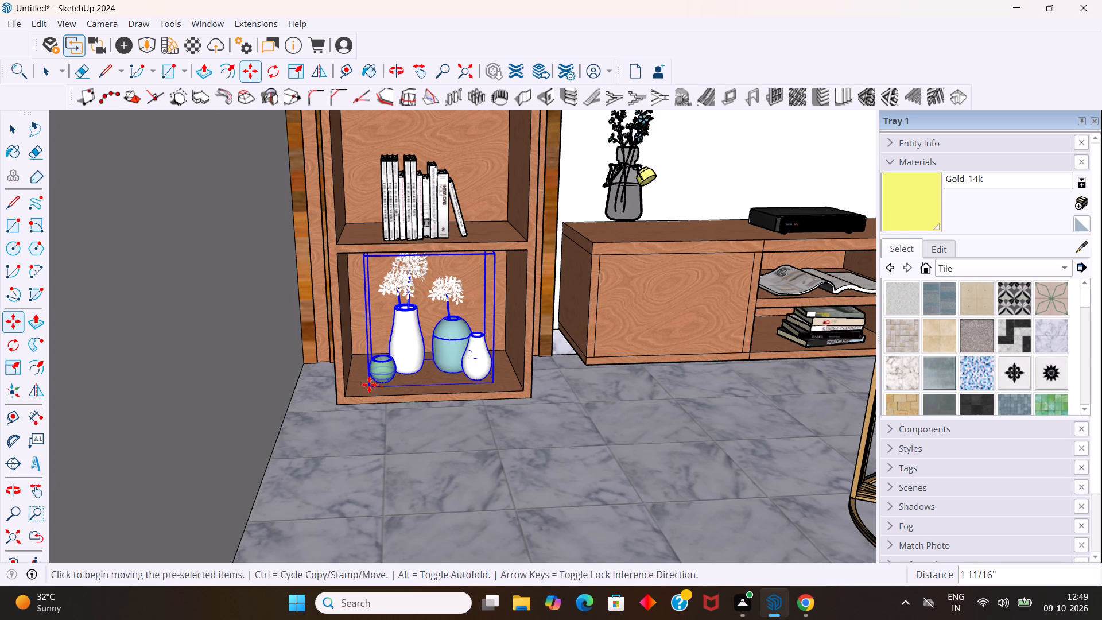
{"action": "key", "text": "space"}
{"action": "key", "text": "Escape"}
Examine the furnished TV room from the front and from above, checking the air conditioner and shelf decor placement.
{"action": "scroll", "coordinate": [367, 379], "scroll_direction": "down", "scroll_amount": 6}
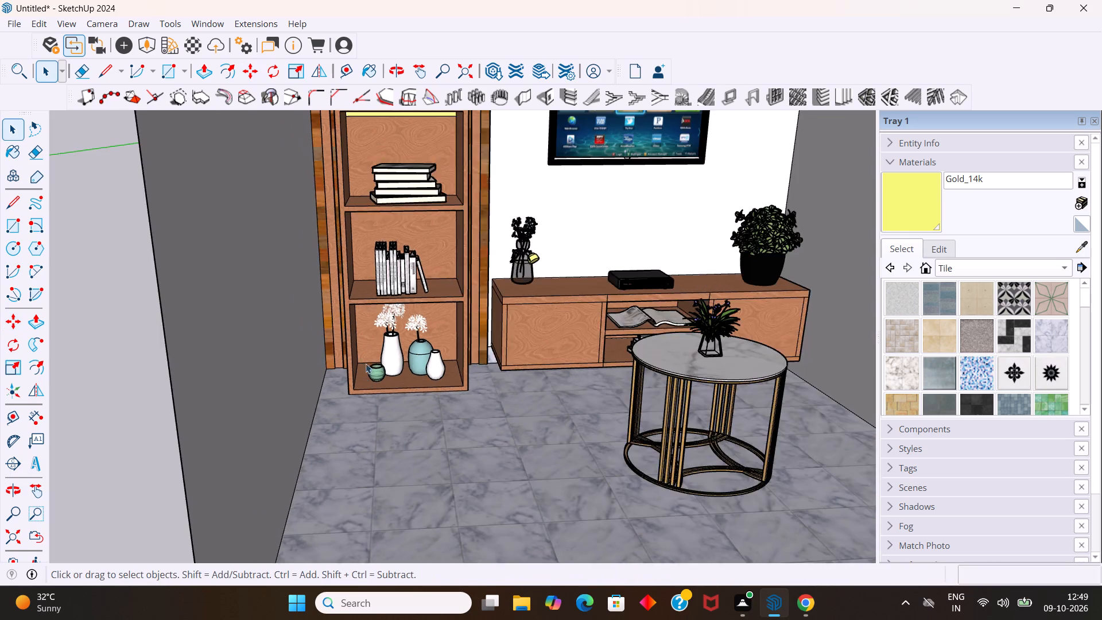
{"action": "scroll", "coordinate": [366, 363], "scroll_direction": "down", "scroll_amount": 15}
{"action": "middle_click_drag", "start_coordinate": [552, 303], "coordinate": [542, 216]}
{"action": "scroll", "coordinate": [429, 278], "scroll_direction": "up", "scroll_amount": 3}
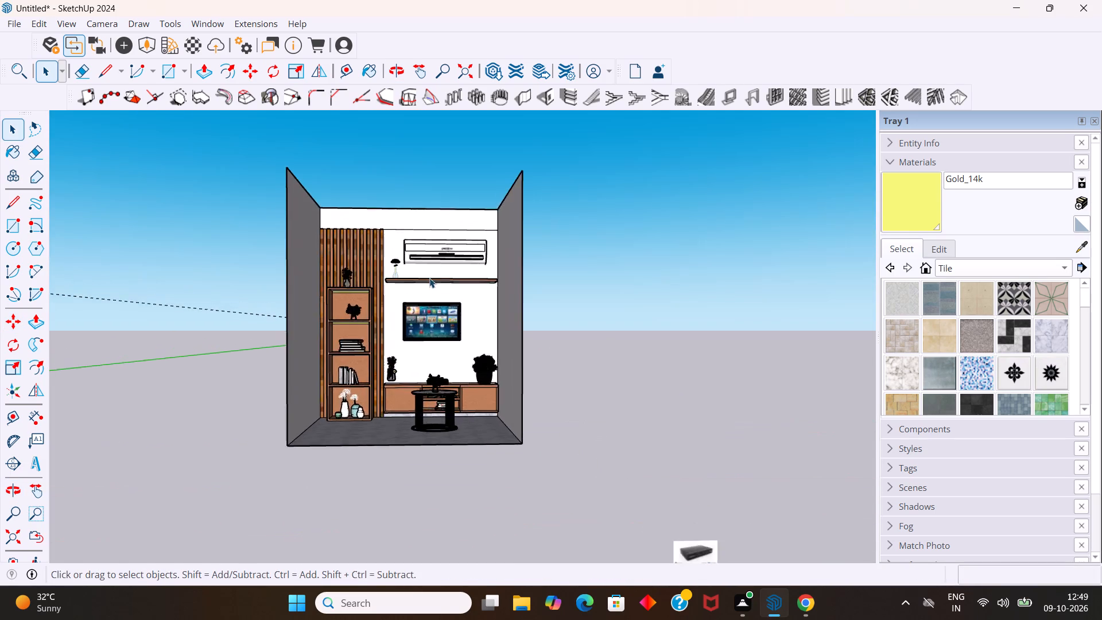
{"action": "scroll", "coordinate": [429, 278], "scroll_direction": "up", "scroll_amount": 9}
{"action": "middle_click_drag", "start_coordinate": [453, 217], "coordinate": [468, 280]}
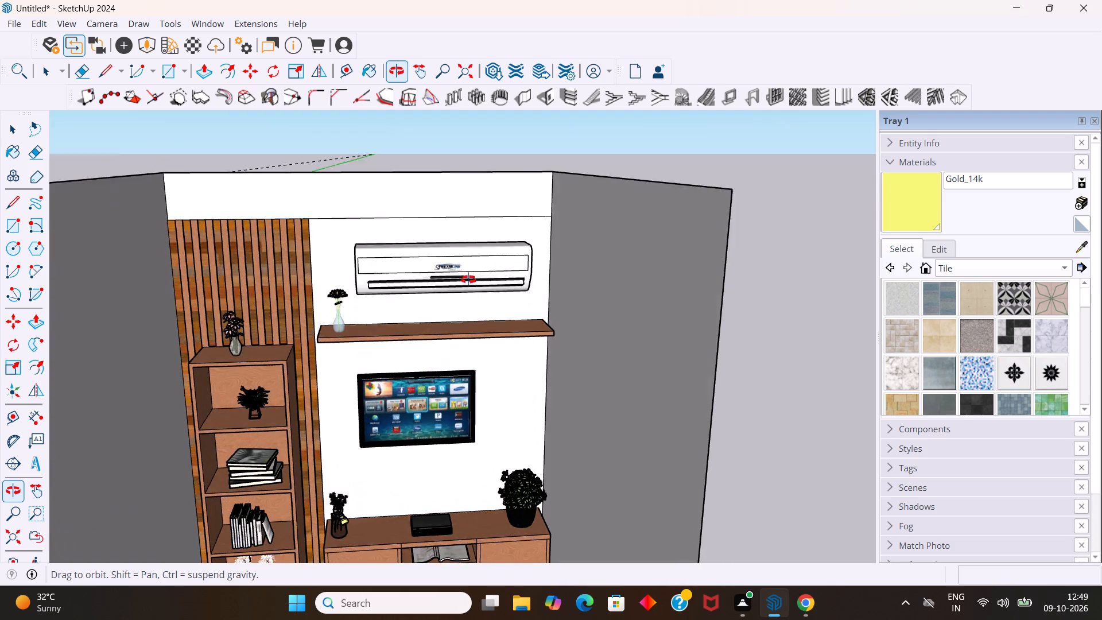
{"action": "middle_click_drag", "start_coordinate": [468, 280], "coordinate": [465, 276]}
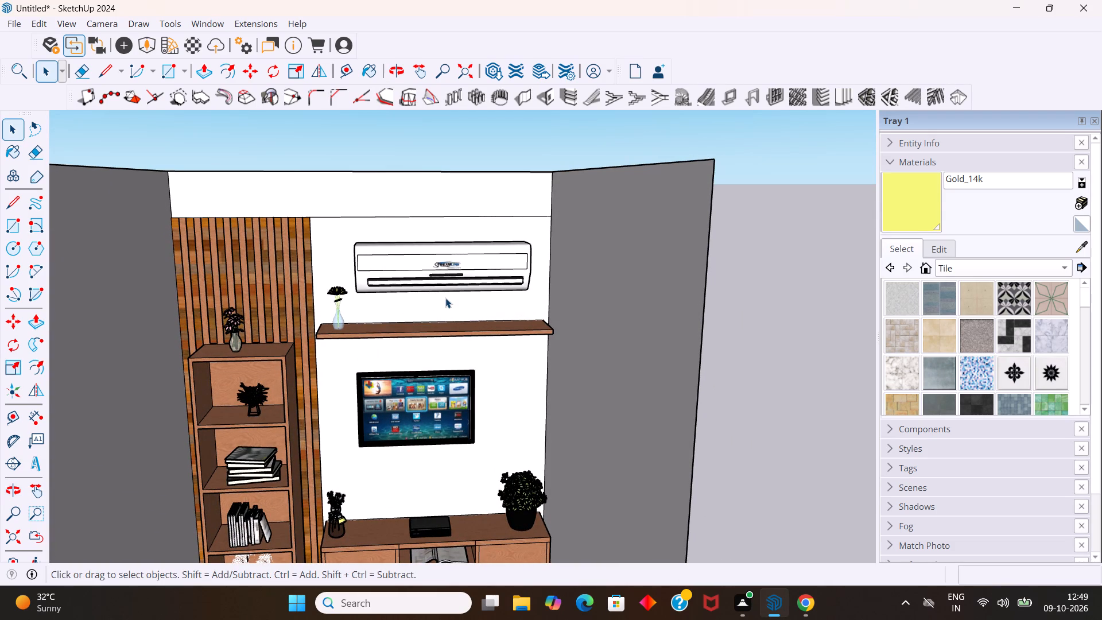
{"action": "scroll", "coordinate": [451, 293], "scroll_direction": "down", "scroll_amount": 4}
{"action": "middle_click_drag", "start_coordinate": [457, 284], "coordinate": [461, 429]}
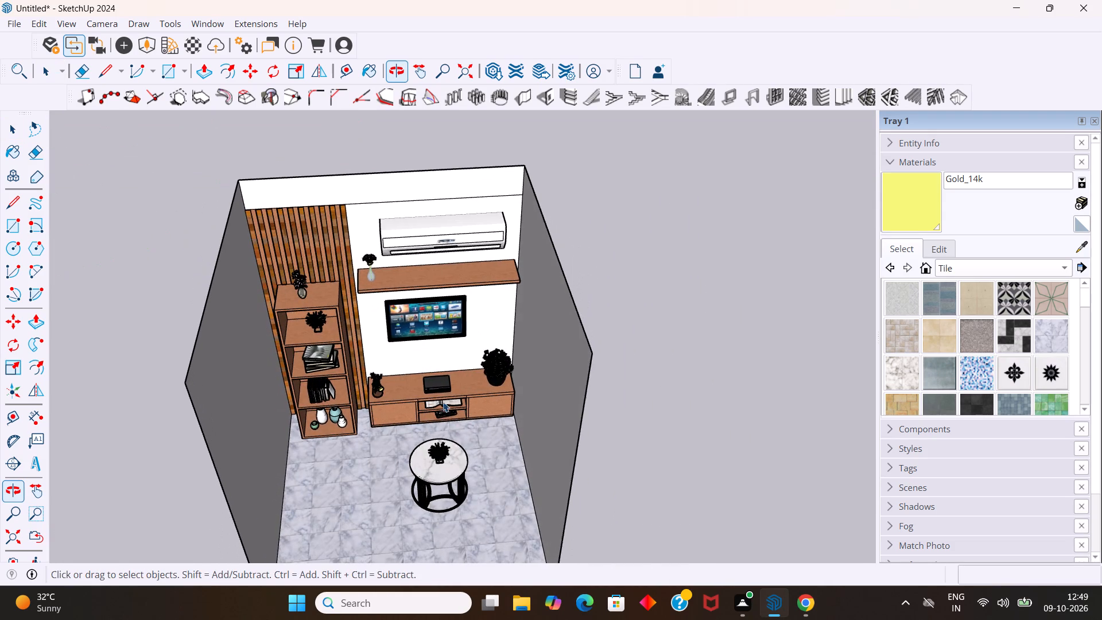
{"action": "scroll", "coordinate": [353, 242], "scroll_direction": "down", "scroll_amount": 10}
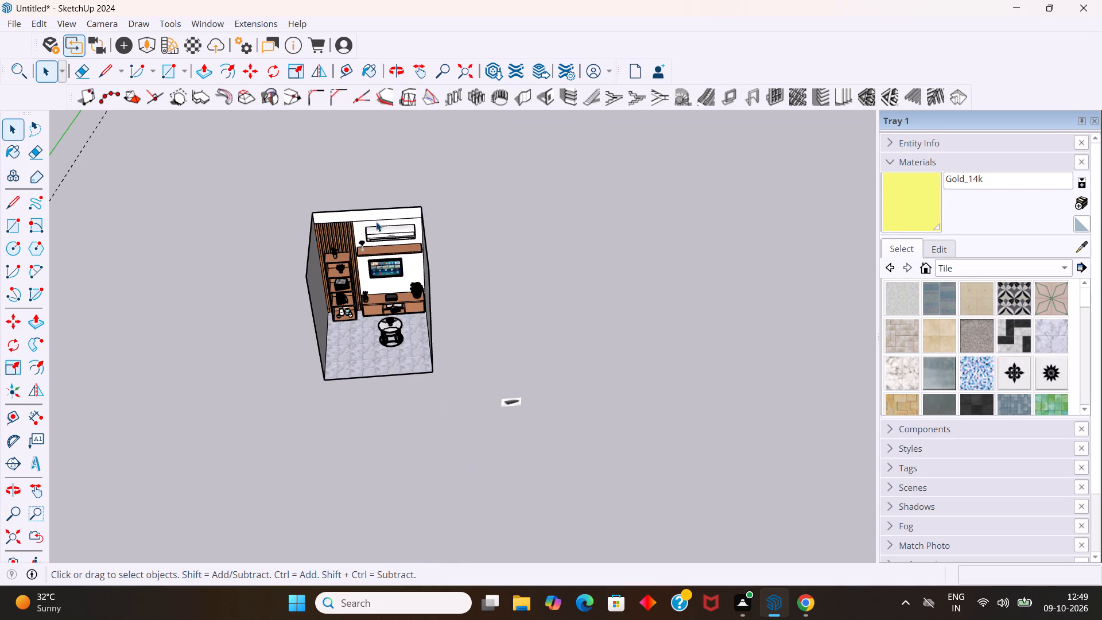
{"action": "scroll", "coordinate": [413, 309], "scroll_direction": "up", "scroll_amount": 5}
{"action": "middle_click_drag", "start_coordinate": [412, 320], "coordinate": [410, 227]}
{"action": "scroll", "coordinate": [409, 228], "scroll_direction": "up", "scroll_amount": 4}
{"action": "middle_click_drag", "start_coordinate": [414, 262], "coordinate": [422, 212]}
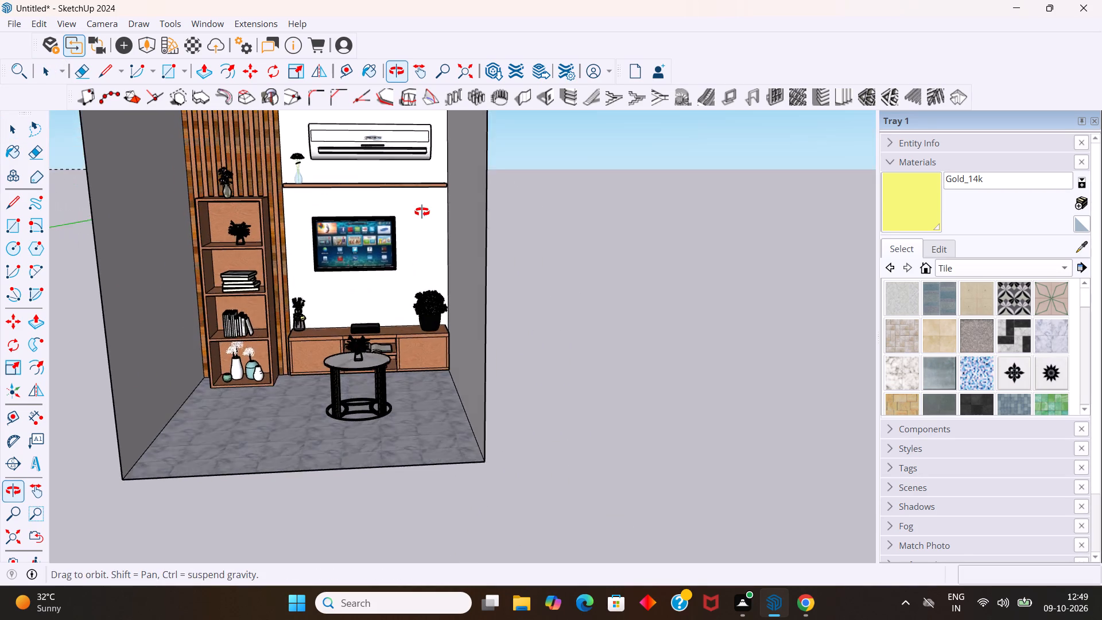
{"action": "middle_click_drag", "start_coordinate": [422, 212], "coordinate": [419, 264]}
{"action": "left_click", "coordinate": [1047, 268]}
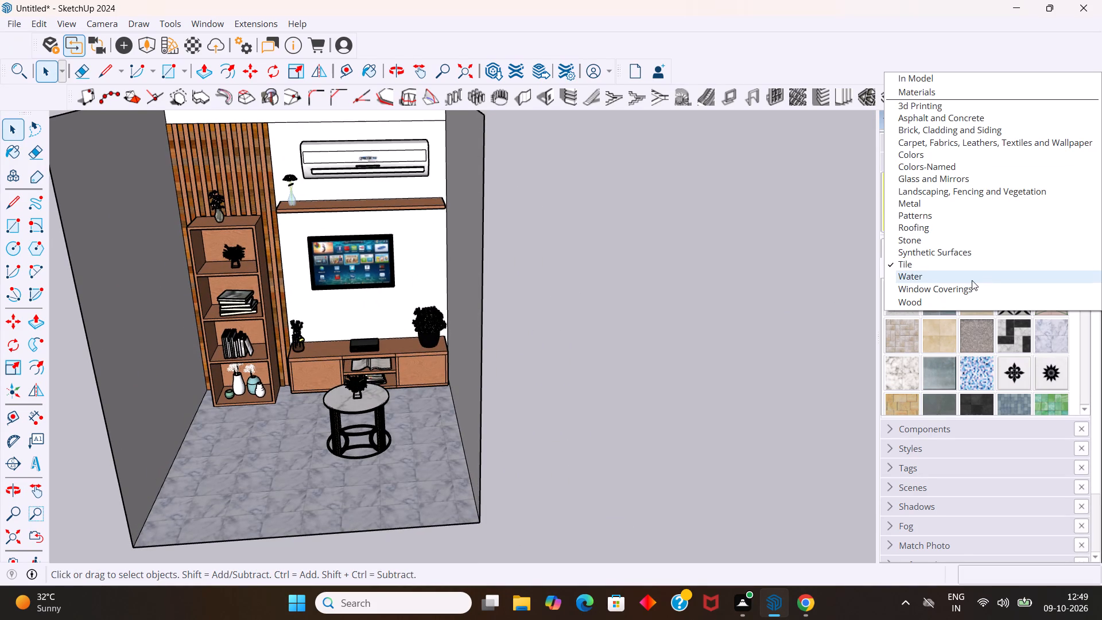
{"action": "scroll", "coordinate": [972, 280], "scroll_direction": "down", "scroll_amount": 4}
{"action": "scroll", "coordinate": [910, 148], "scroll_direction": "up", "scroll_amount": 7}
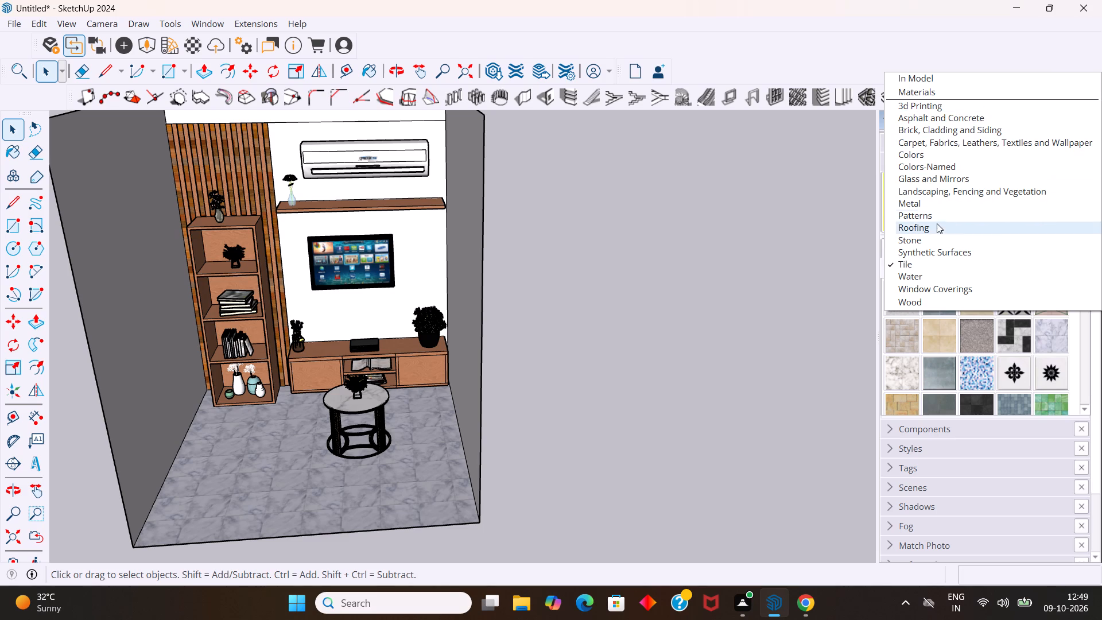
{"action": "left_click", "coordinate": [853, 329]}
Open the TV room group for editing.
{"action": "scroll", "coordinate": [424, 337], "scroll_direction": "down", "scroll_amount": 5}
{"action": "double_click", "coordinate": [427, 338]}
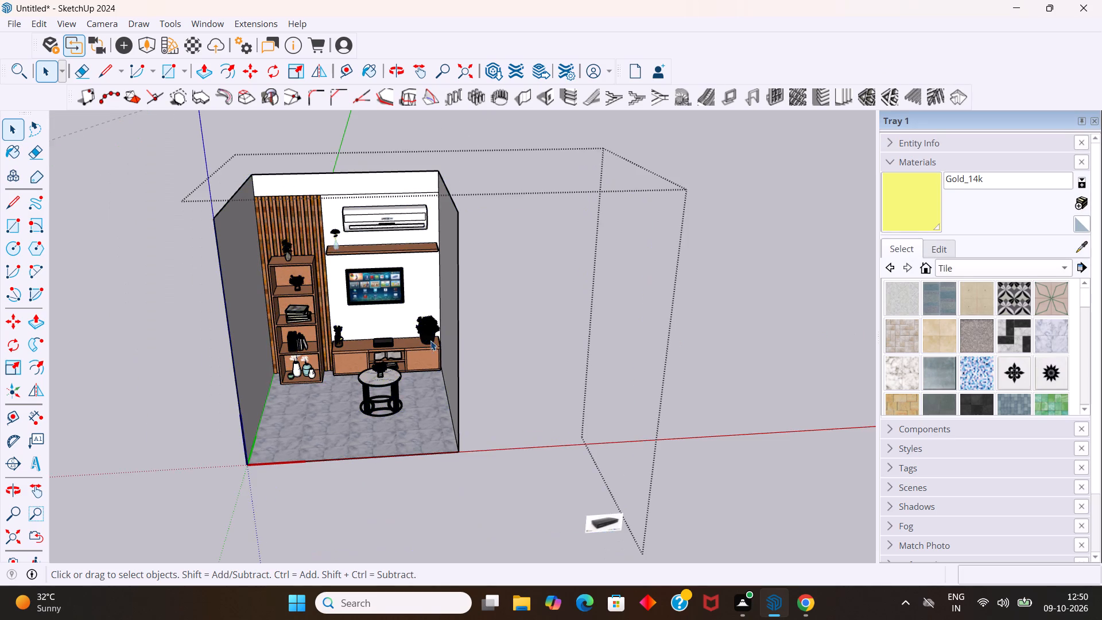
{"action": "scroll", "coordinate": [472, 339], "scroll_direction": "down", "scroll_amount": 5}
{"action": "scroll", "coordinate": [473, 335], "scroll_direction": "up", "scroll_amount": 1}
{"action": "middle_click_drag", "start_coordinate": [473, 333], "coordinate": [446, 249]}
{"action": "scroll", "coordinate": [391, 334], "scroll_direction": "up", "scroll_amount": 3}
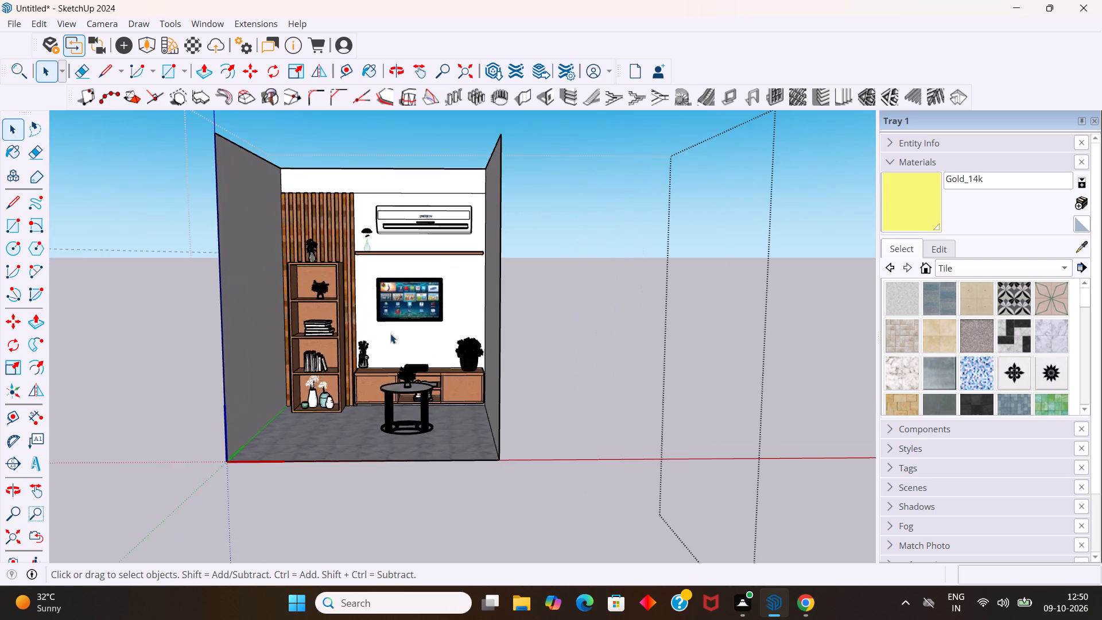
Close the TV room group to return to editing the whole model.
{"action": "scroll", "coordinate": [390, 334], "scroll_direction": "up", "scroll_amount": 4}
{"action": "middle_click_drag", "start_coordinate": [395, 352], "coordinate": [400, 369]}
{"action": "scroll", "coordinate": [400, 366], "scroll_direction": "down", "scroll_amount": 15}
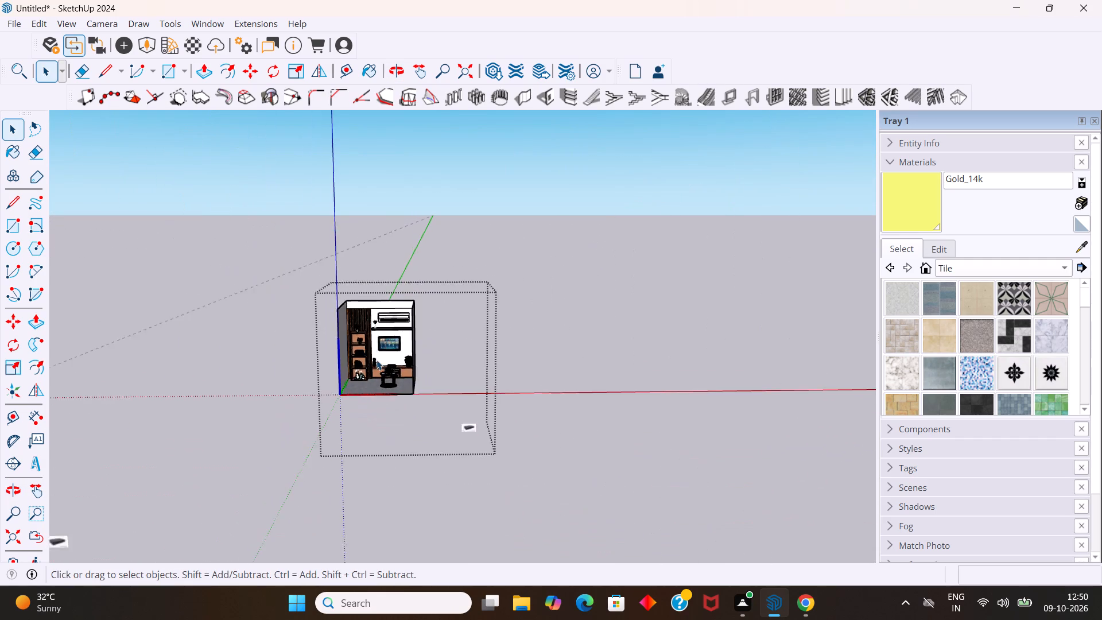
{"action": "scroll", "coordinate": [364, 332], "scroll_direction": "up", "scroll_amount": 1}
{"action": "scroll", "coordinate": [367, 332], "scroll_direction": "down", "scroll_amount": 11}
{"action": "scroll", "coordinate": [284, 332], "scroll_direction": "up", "scroll_amount": 1}
{"action": "left_click", "coordinate": [320, 448]}
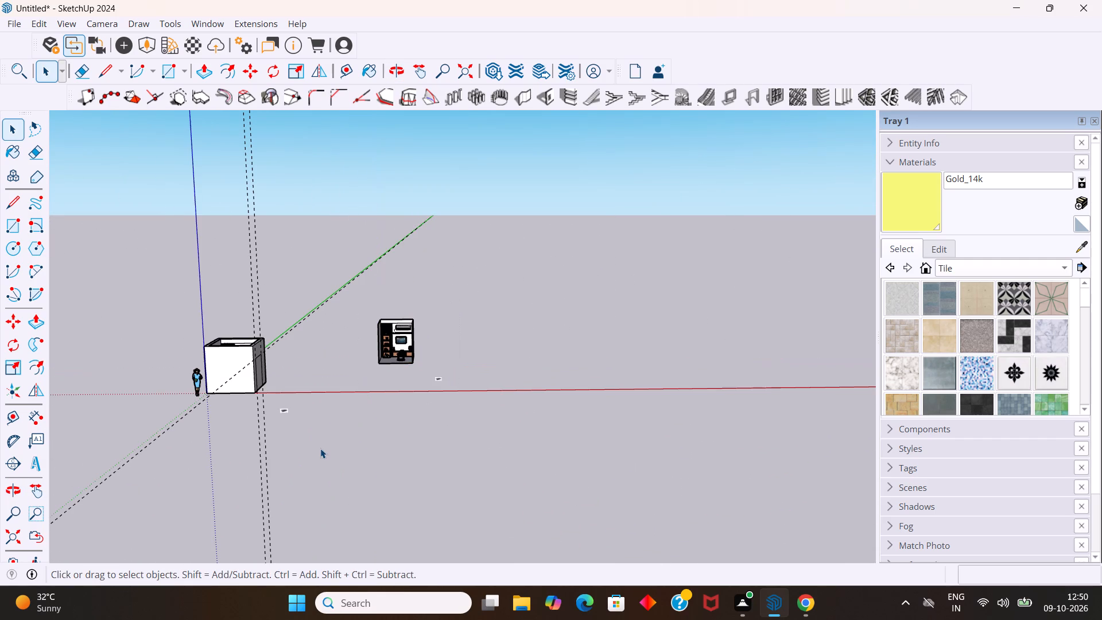
Draw an 8' 6" by 8' 6" rectangle covering the open top of the walled room, between the inner wall corners.
{"action": "scroll", "coordinate": [232, 335], "scroll_direction": "up", "scroll_amount": 5}
{"action": "middle_click_drag", "start_coordinate": [160, 340], "coordinate": [166, 342]}
{"action": "scroll", "coordinate": [165, 342], "scroll_direction": "up", "scroll_amount": 9}
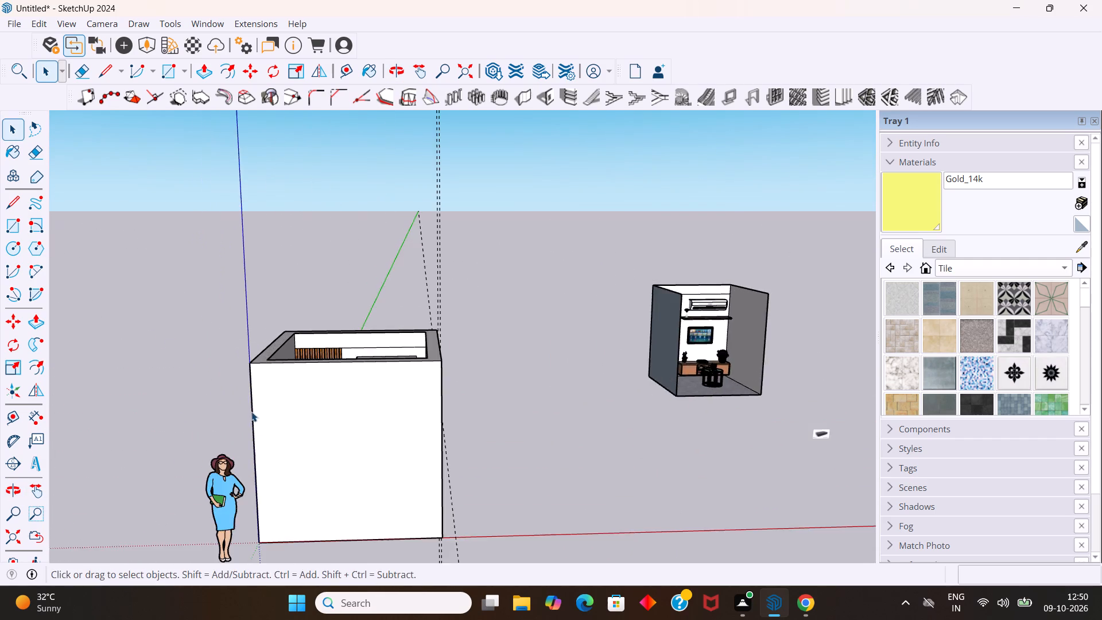
{"action": "middle_click_drag", "start_coordinate": [290, 423], "coordinate": [297, 619]}
{"action": "scroll", "coordinate": [319, 332], "scroll_direction": "up", "scroll_amount": 4}
{"action": "key", "text": "r"}
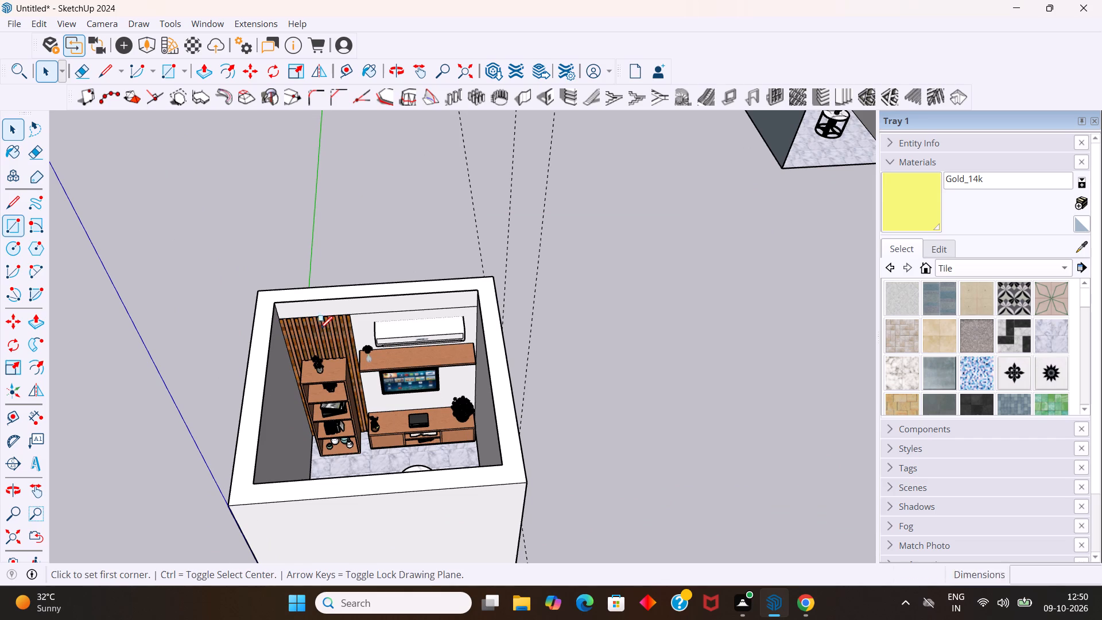
{"action": "left_click", "coordinate": [282, 304]}
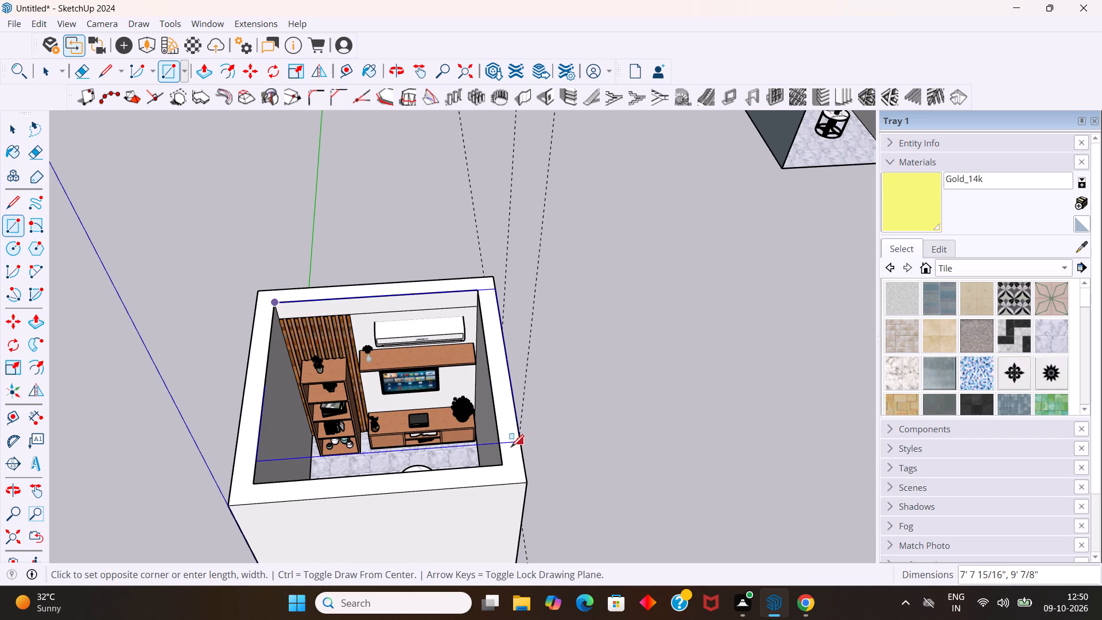
{"action": "left_click", "coordinate": [503, 466]}
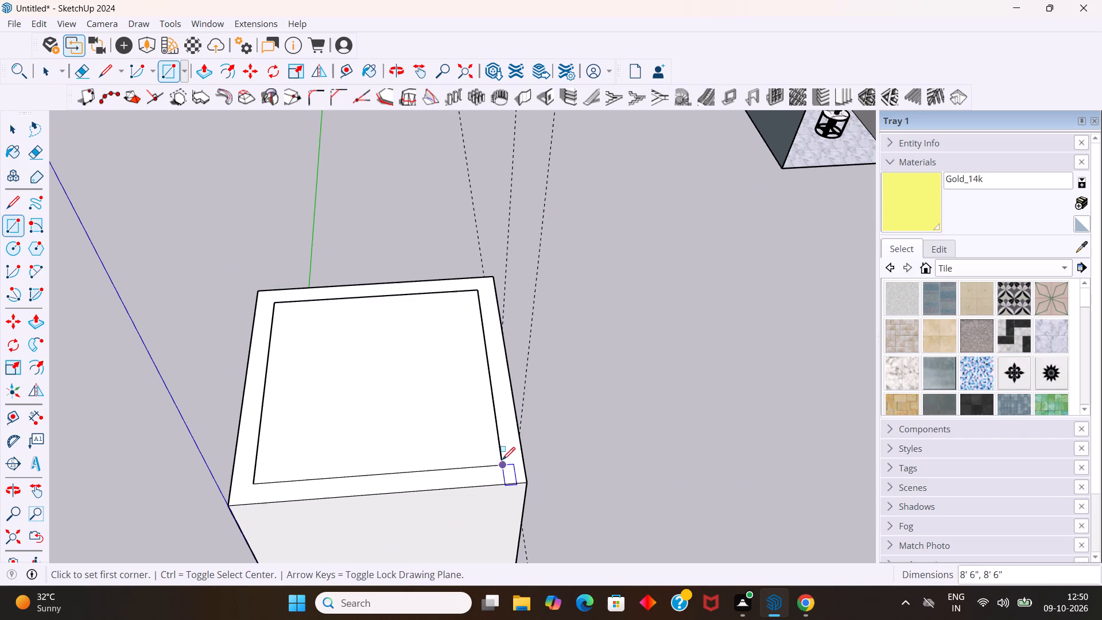
Make the new ceiling rectangle a group and open it for editing.
{"action": "key", "text": "space"}
{"action": "left_click", "coordinate": [419, 406]}
{"action": "right_click", "coordinate": [419, 409]}
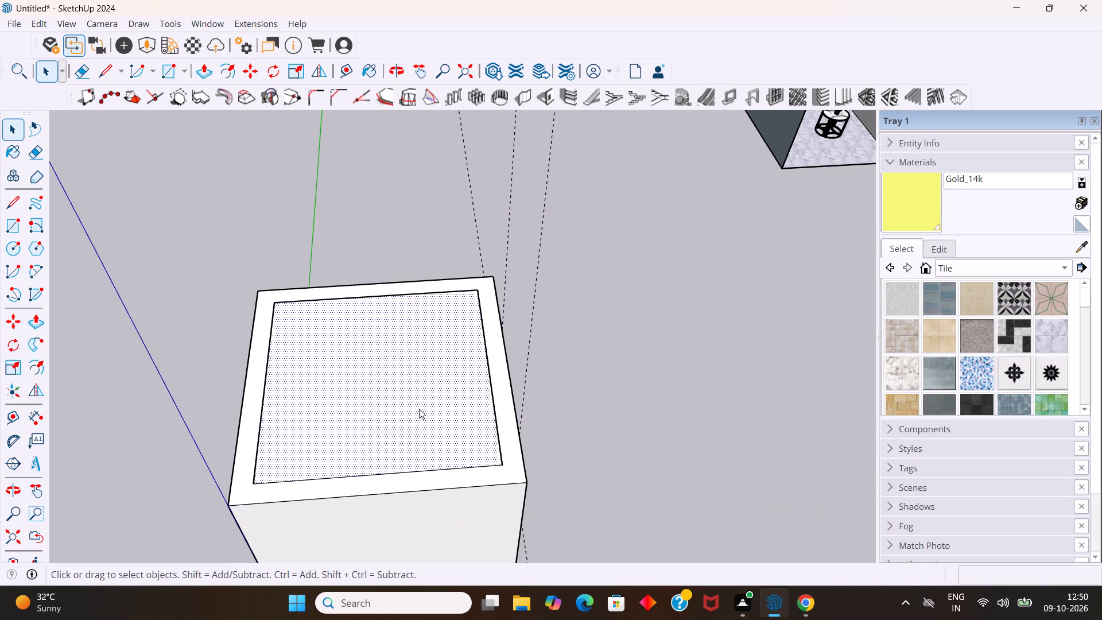
{"action": "left_click", "coordinate": [491, 258]}
{"action": "double_click", "coordinate": [453, 394]}
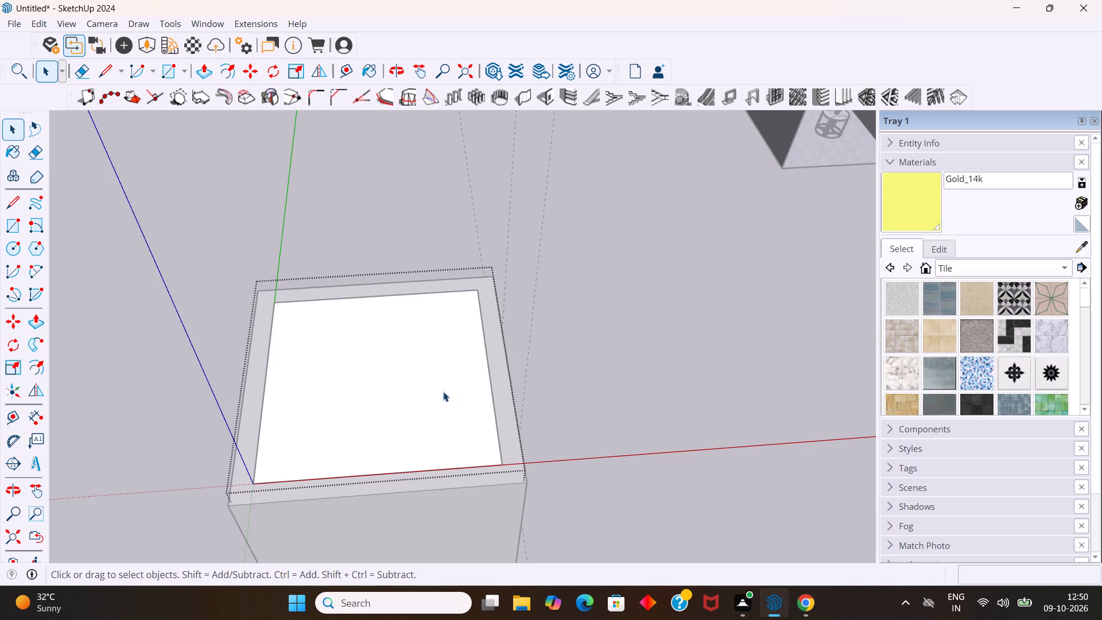
Push/Pull the ceiling face upward by 1' to form a solid slab.
{"action": "key", "text": "p"}
{"action": "left_click_drag", "start_coordinate": [442, 390], "coordinate": [444, 347]}
{"action": "type", "text": "1'"}
{"action": "key", "text": "Return"}
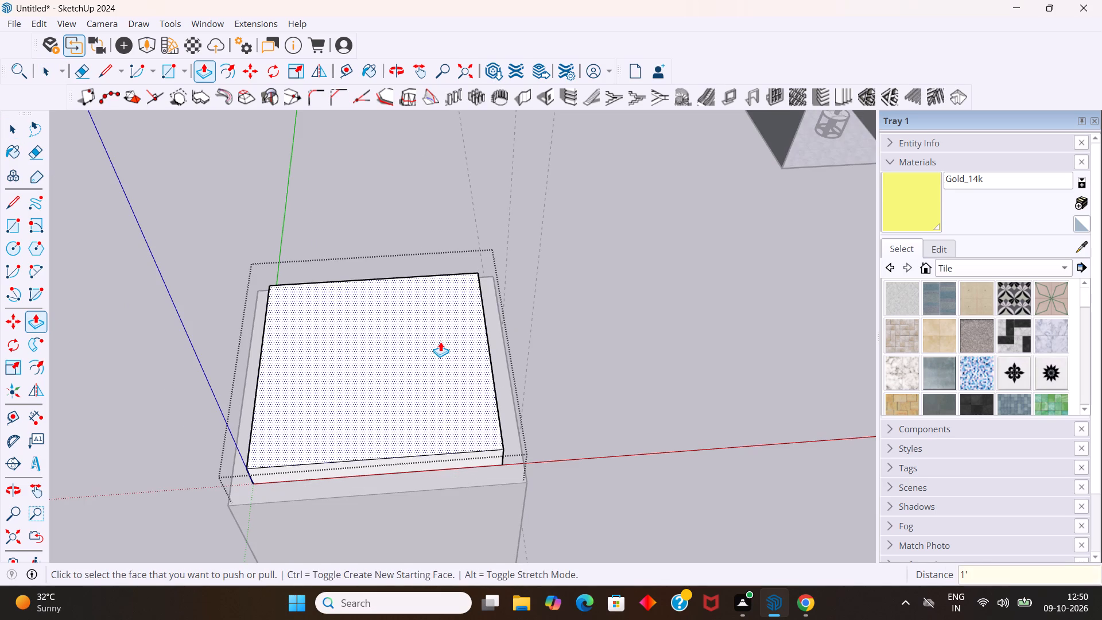
{"action": "key", "text": "space"}
Offset the slab's top face outline inward by 2' to form a central square.
{"action": "left_click", "coordinate": [386, 359]}
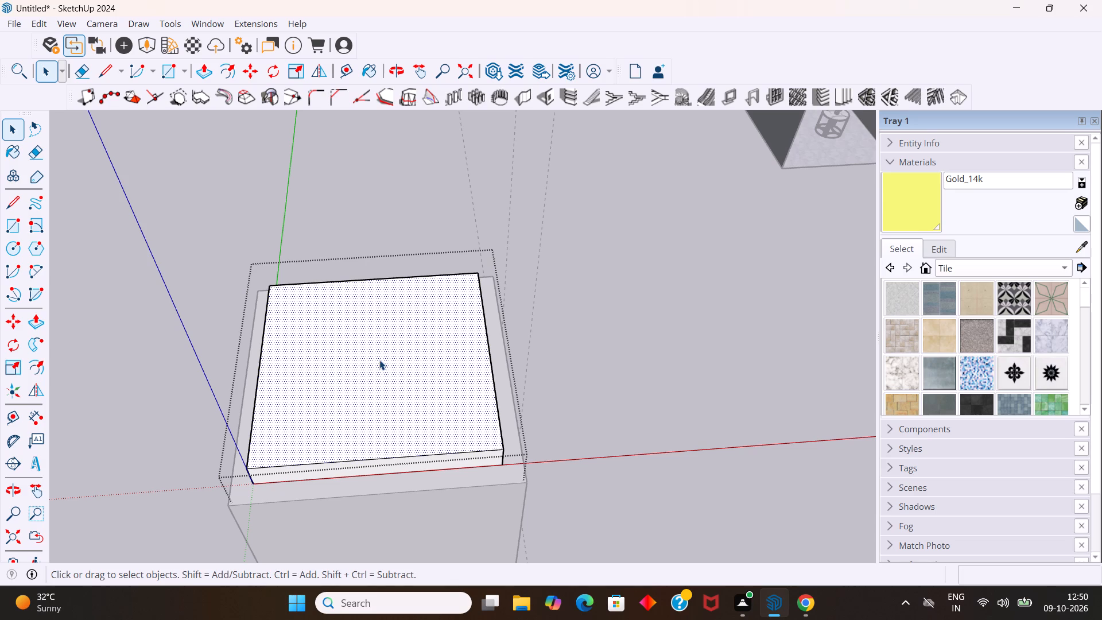
{"action": "key", "text": "f"}
{"action": "left_click_drag", "start_coordinate": [379, 360], "coordinate": [437, 401]}
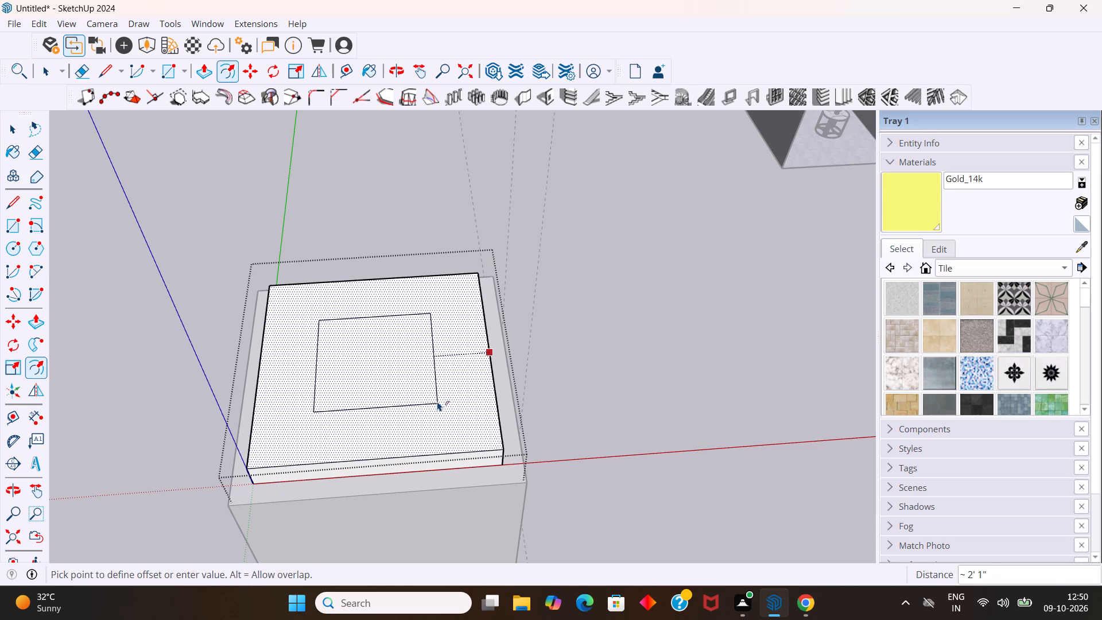
{"action": "left_click_drag", "start_coordinate": [437, 401], "coordinate": [440, 401]}
{"action": "type", "text": "2'"}
{"action": "left_click_drag", "start_coordinate": [440, 401], "coordinate": [443, 401]}
{"action": "key", "text": "Return"}
{"action": "key", "text": "space"}
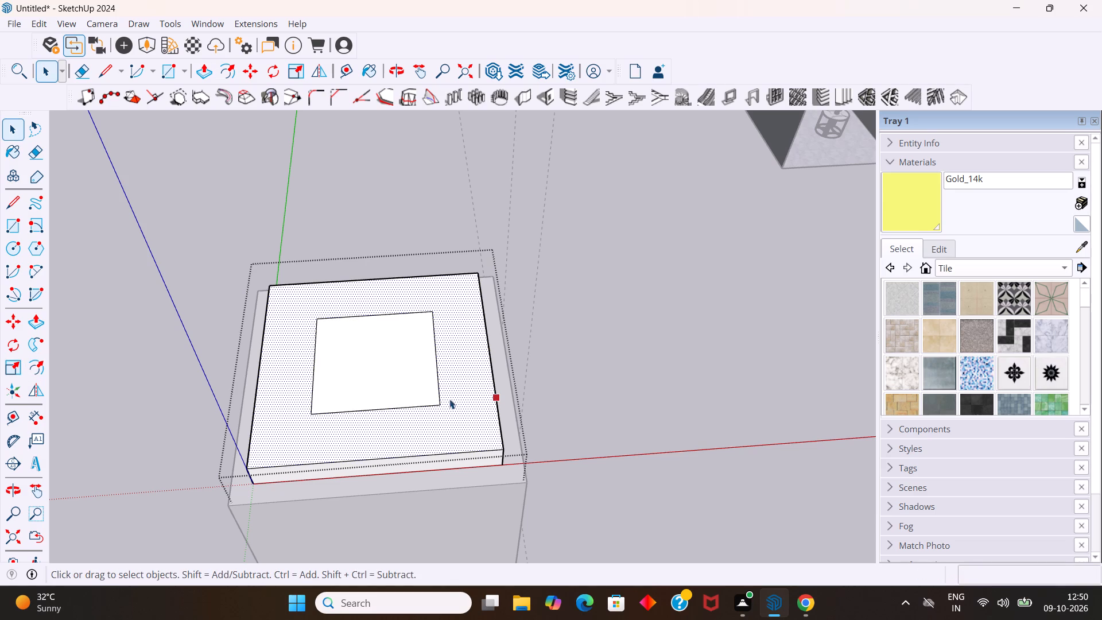
Push the central square of the slab down 4" to form a recess.
{"action": "scroll", "coordinate": [455, 390], "scroll_direction": "up", "scroll_amount": 6}
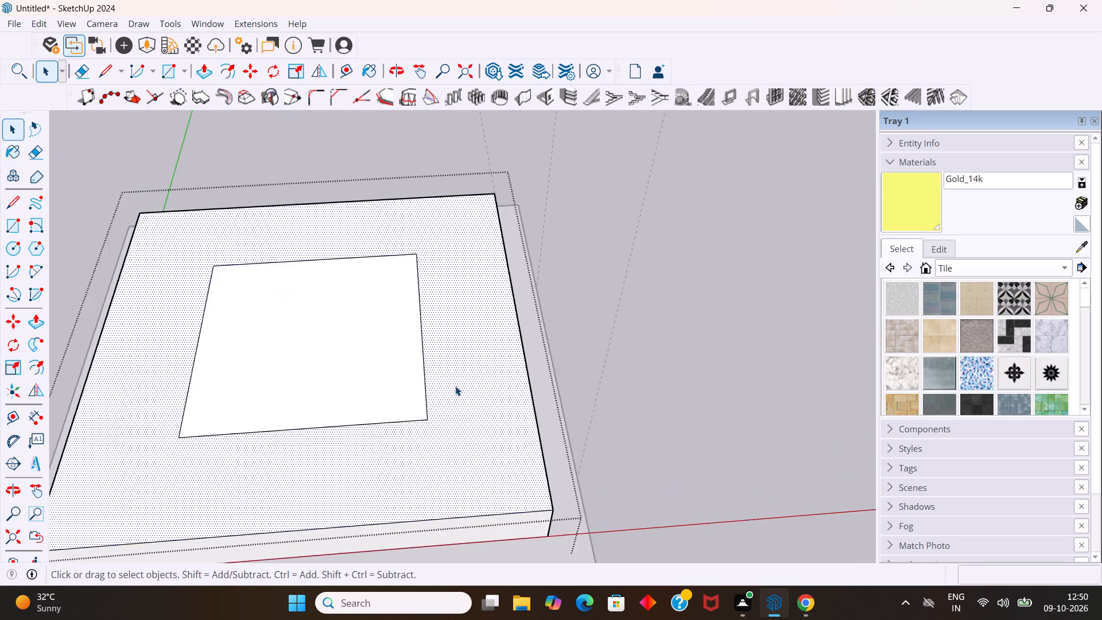
{"action": "middle_click_drag", "start_coordinate": [457, 391], "coordinate": [461, 428]}
{"action": "scroll", "coordinate": [460, 417], "scroll_direction": "down", "scroll_amount": 5}
{"action": "middle_click_drag", "start_coordinate": [441, 411], "coordinate": [436, 389]}
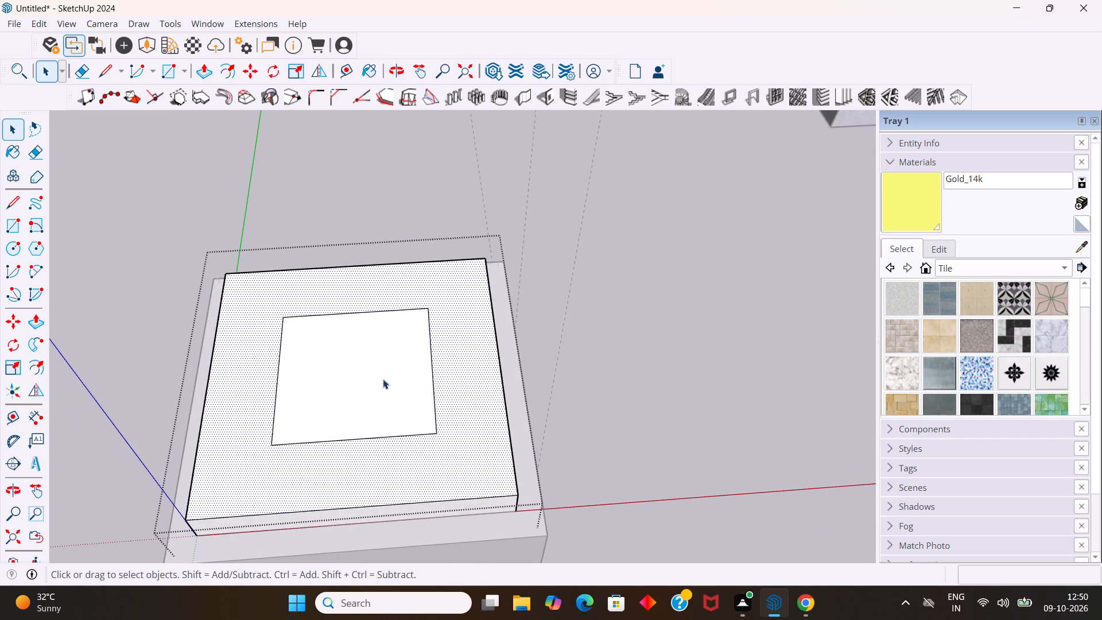
{"action": "scroll", "coordinate": [354, 371], "scroll_direction": "up", "scroll_amount": 4}
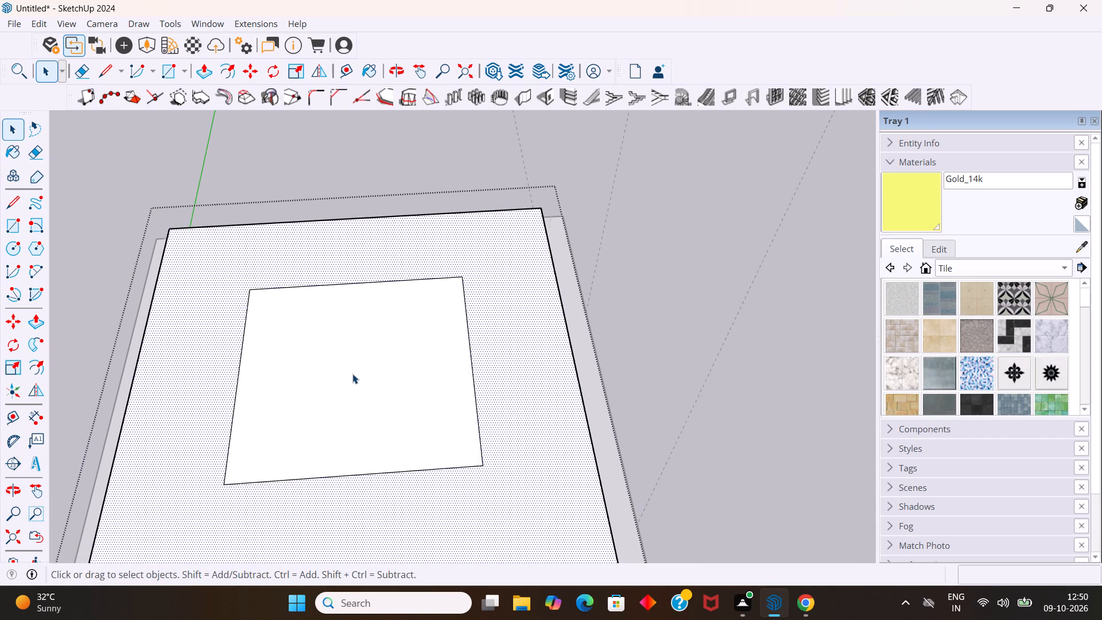
{"action": "scroll", "coordinate": [360, 374], "scroll_direction": "down", "scroll_amount": 4}
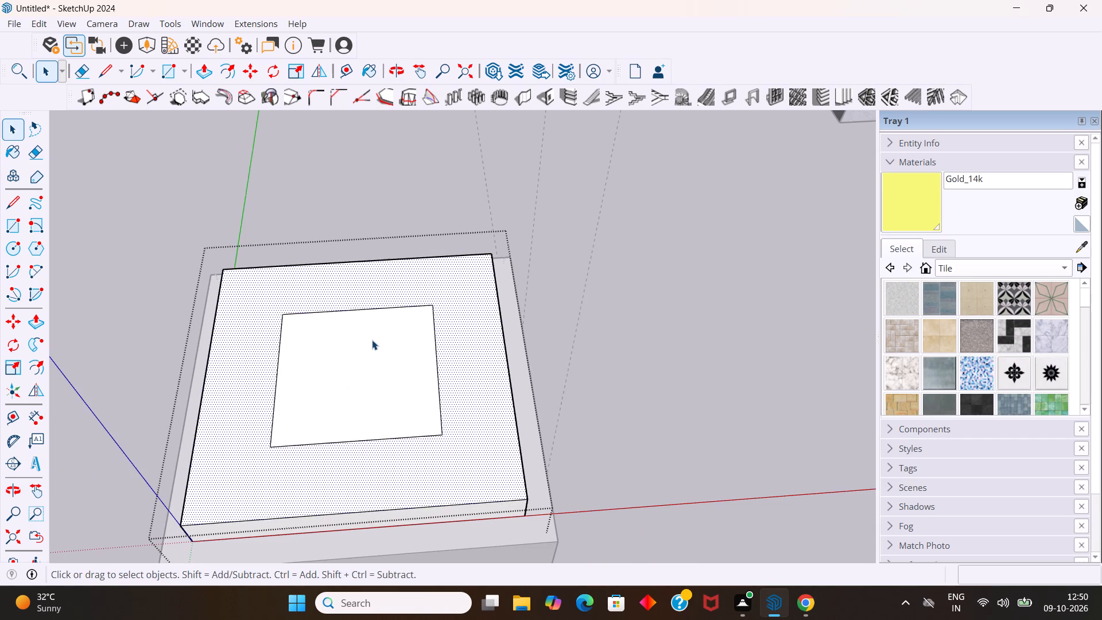
{"action": "middle_click_drag", "start_coordinate": [378, 312], "coordinate": [332, 564]}
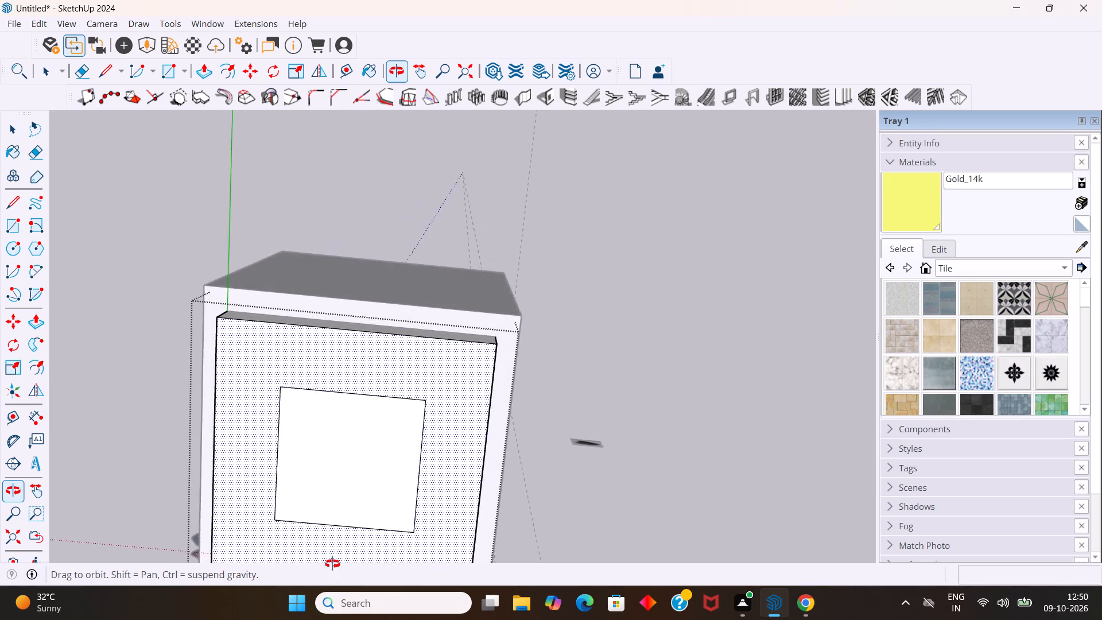
{"action": "middle_click_drag", "start_coordinate": [332, 564], "coordinate": [352, 535]}
{"action": "scroll", "coordinate": [356, 497], "scroll_direction": "up", "scroll_amount": 3}
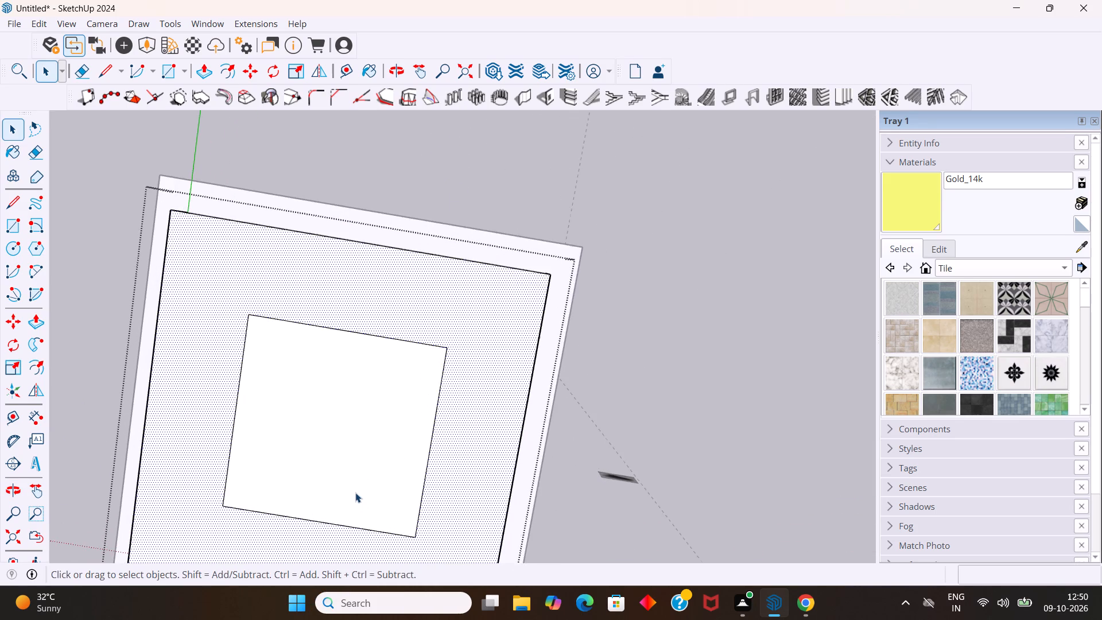
{"action": "middle_click_drag", "start_coordinate": [355, 492], "coordinate": [375, 462]}
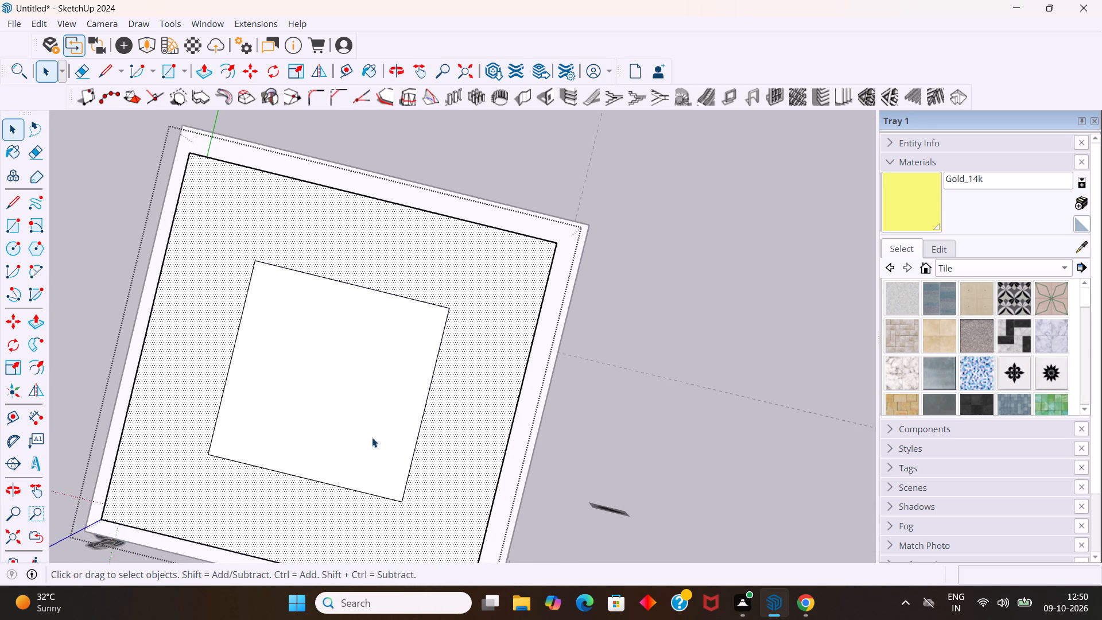
{"action": "scroll", "coordinate": [372, 437], "scroll_direction": "down", "scroll_amount": 4}
{"action": "middle_click_drag", "start_coordinate": [393, 440], "coordinate": [453, 365]}
{"action": "scroll", "coordinate": [446, 348], "scroll_direction": "up", "scroll_amount": 3}
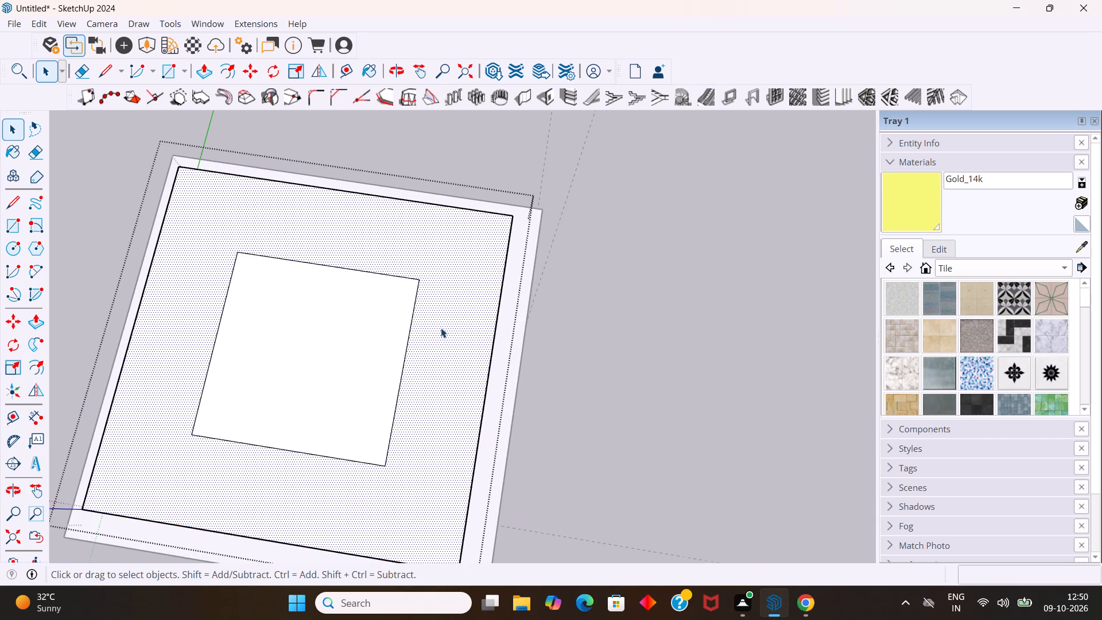
{"action": "scroll", "coordinate": [441, 328], "scroll_direction": "down", "scroll_amount": 5}
{"action": "middle_click_drag", "start_coordinate": [447, 309], "coordinate": [472, 296]}
{"action": "scroll", "coordinate": [201, 305], "scroll_direction": "up", "scroll_amount": 4}
{"action": "scroll", "coordinate": [275, 306], "scroll_direction": "up", "scroll_amount": 3}
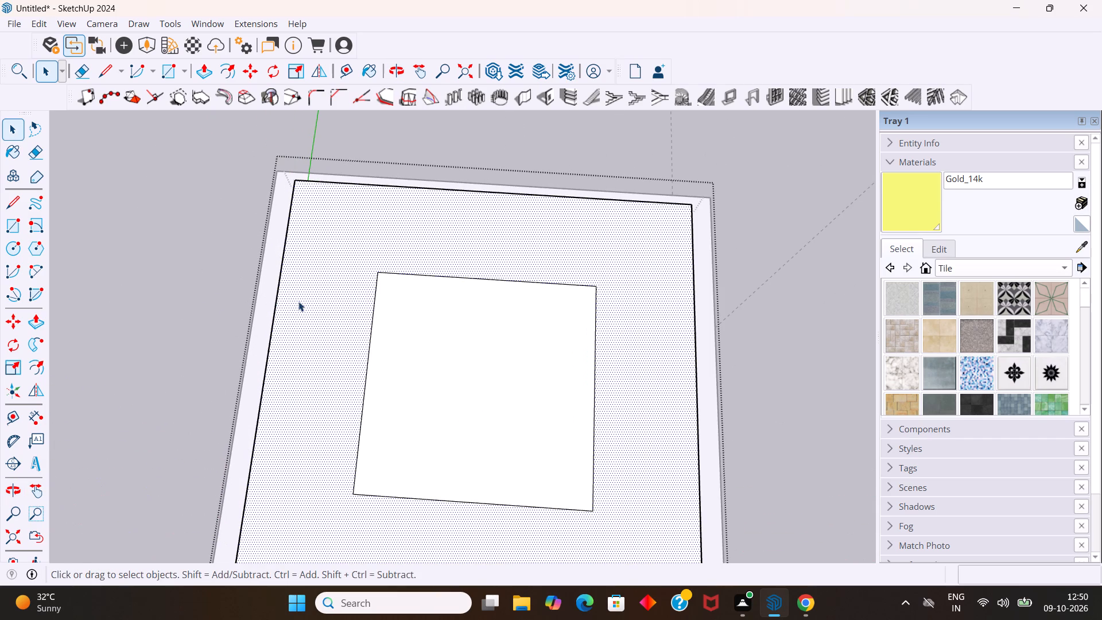
{"action": "left_click", "coordinate": [447, 362]}
{"action": "key", "text": "p"}
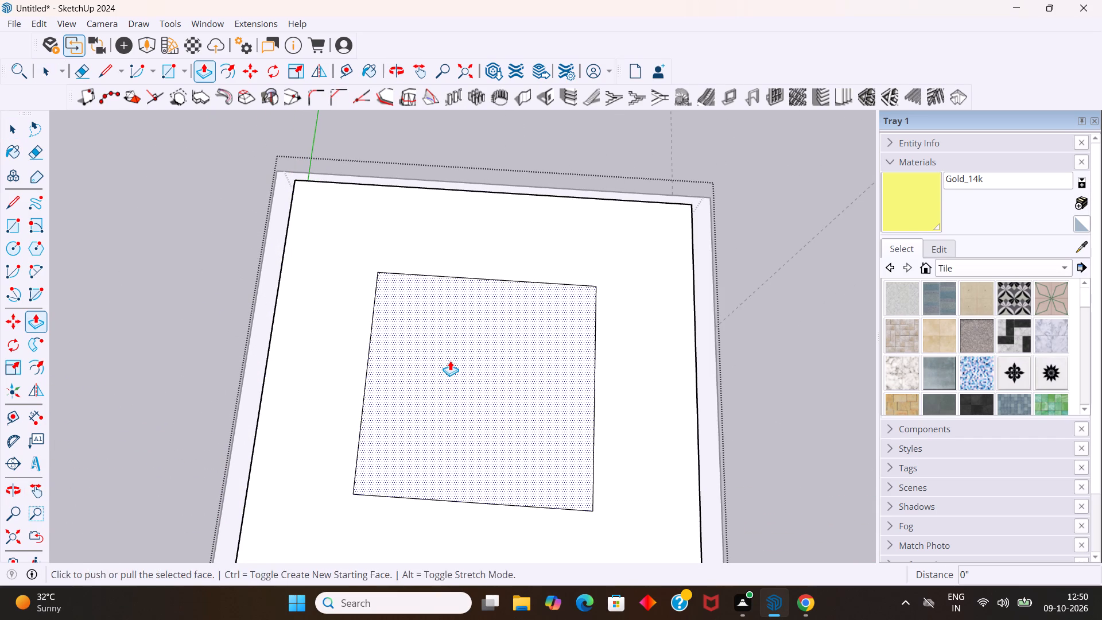
{"action": "left_click_drag", "start_coordinate": [450, 361], "coordinate": [455, 374]}
{"action": "key", "text": "4"}
{"action": "key", "text": "Return"}
{"action": "key", "text": "space"}
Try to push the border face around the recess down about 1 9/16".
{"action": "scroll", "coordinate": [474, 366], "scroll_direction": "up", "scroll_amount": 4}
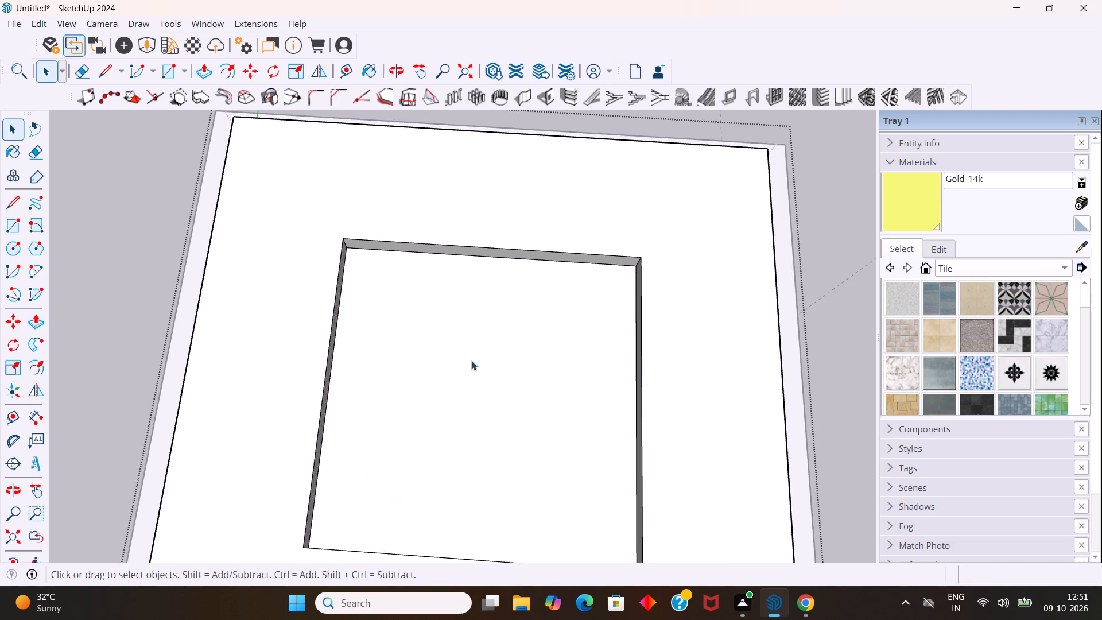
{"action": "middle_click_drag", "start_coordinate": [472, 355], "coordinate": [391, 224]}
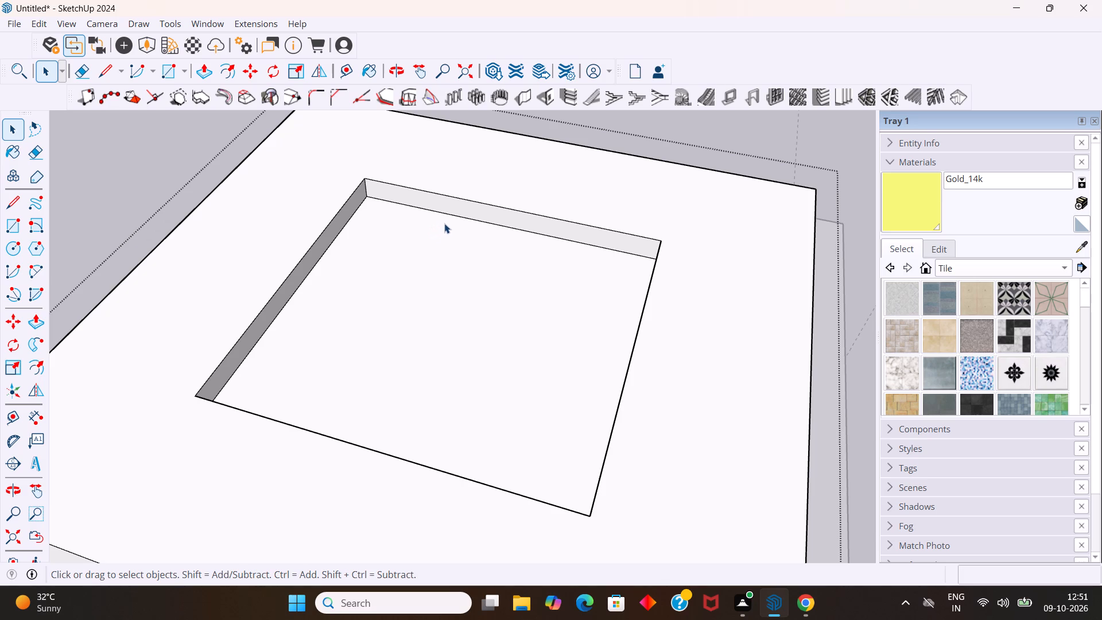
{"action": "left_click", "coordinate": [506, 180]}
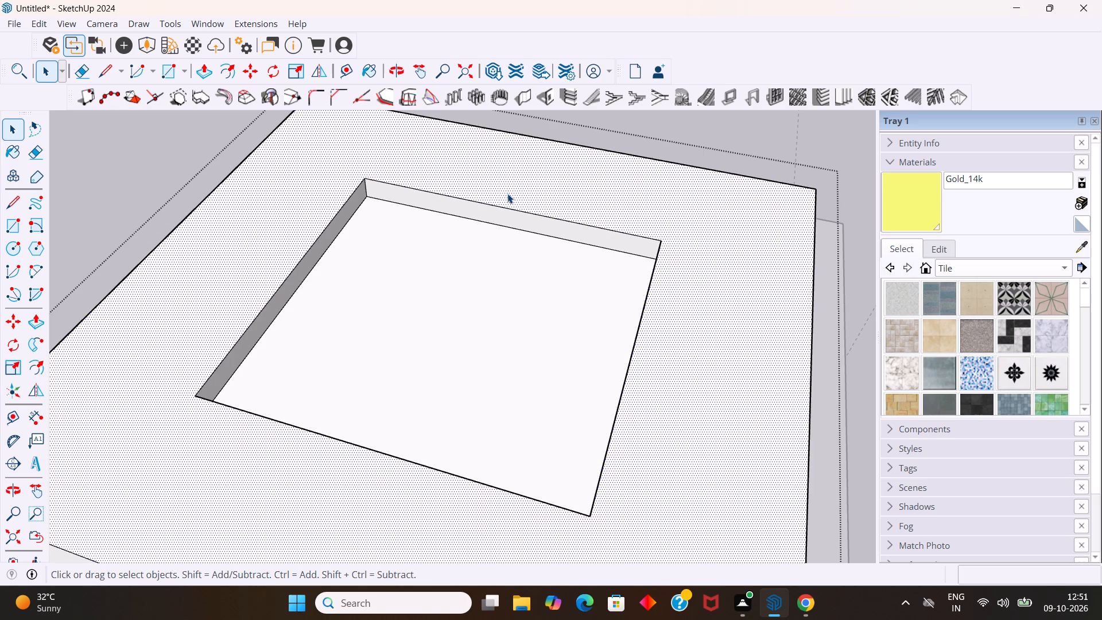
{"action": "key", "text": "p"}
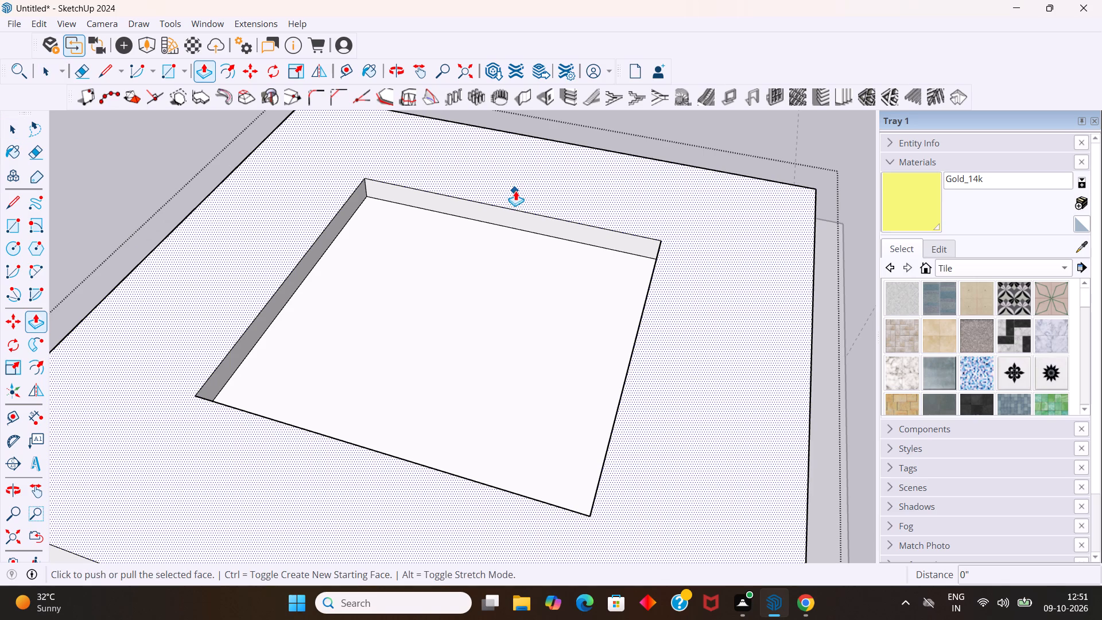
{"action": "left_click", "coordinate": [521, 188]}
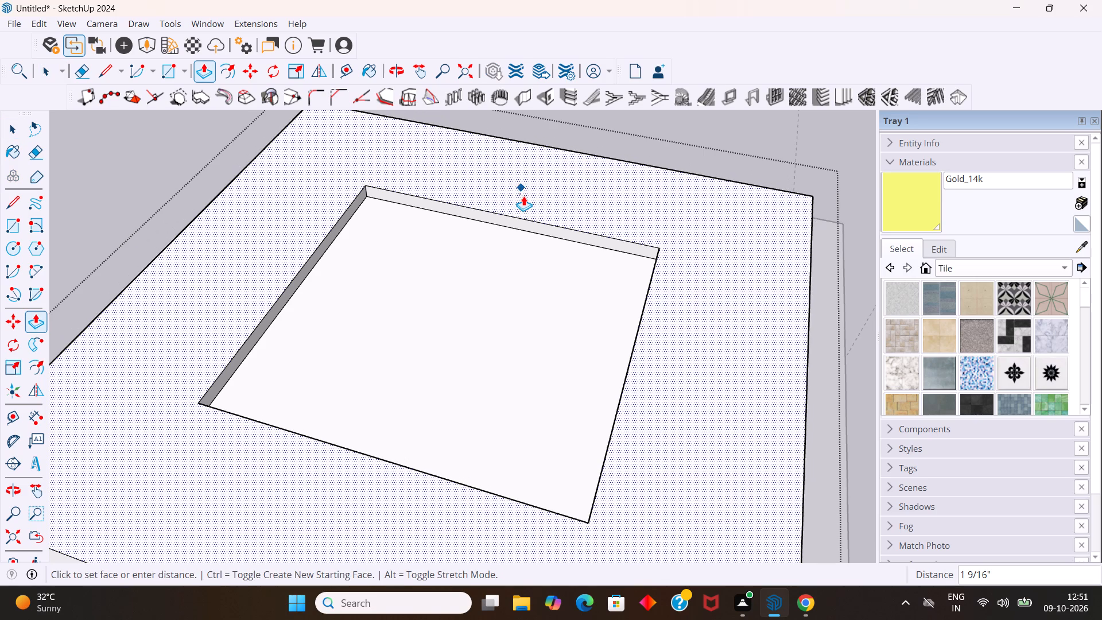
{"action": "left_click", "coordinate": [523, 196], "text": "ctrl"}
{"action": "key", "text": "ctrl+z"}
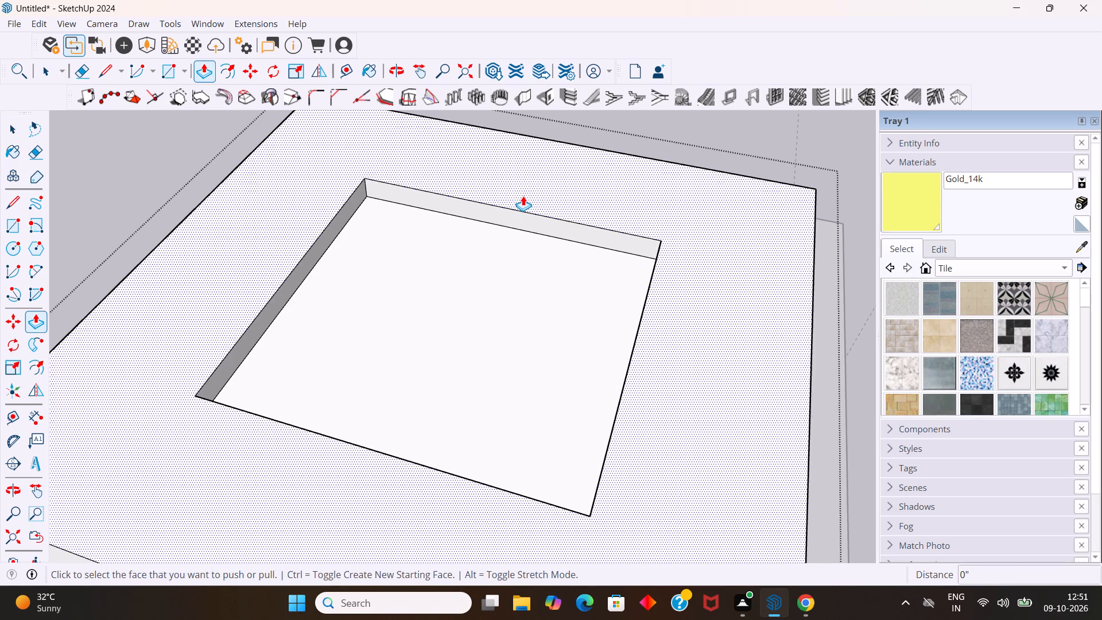
Push the border face around the recess down 2" as a new starting face, splitting the recess sides into two bands.
{"action": "left_click_drag", "start_coordinate": [540, 182], "coordinate": [542, 187]}
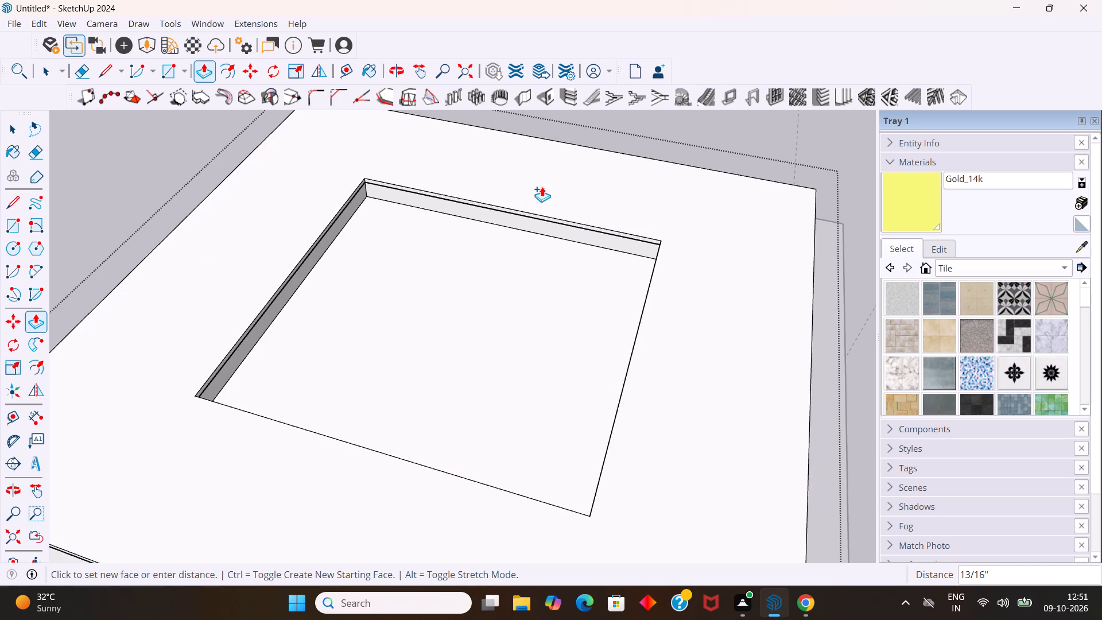
{"action": "left_click_drag", "start_coordinate": [542, 187], "coordinate": [542, 188]}
{"action": "key", "text": "2"}
{"action": "key", "text": "Return"}
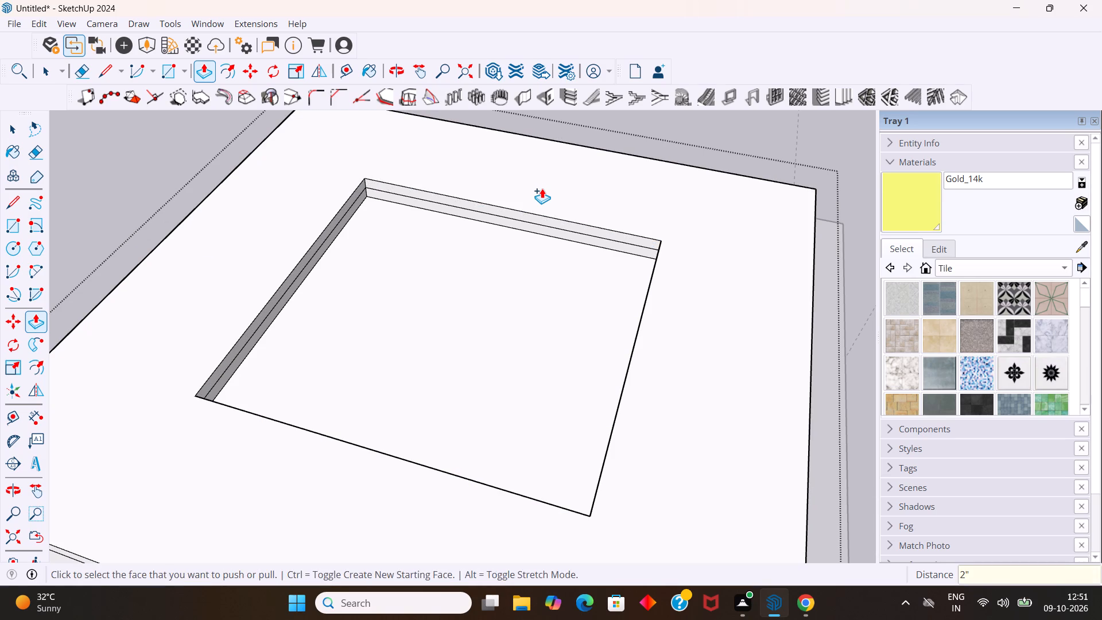
{"action": "key", "text": "space"}
Push the lower band of one recess side outward 1" to form a groove beneath the upper band.
{"action": "middle_click_drag", "start_coordinate": [536, 195], "coordinate": [475, 122]}
{"action": "scroll", "coordinate": [469, 136], "scroll_direction": "down", "scroll_amount": 4}
{"action": "middle_click_drag", "start_coordinate": [472, 179], "coordinate": [480, 195]}
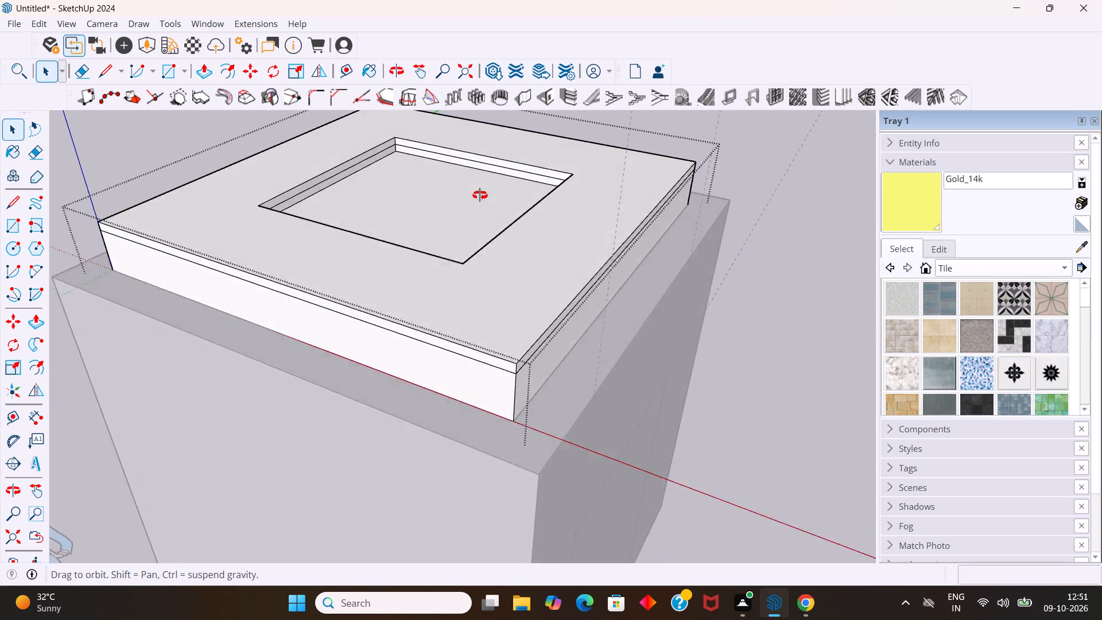
{"action": "middle_click_drag", "start_coordinate": [480, 195], "coordinate": [491, 216]}
{"action": "scroll", "coordinate": [490, 214], "scroll_direction": "down", "scroll_amount": 3}
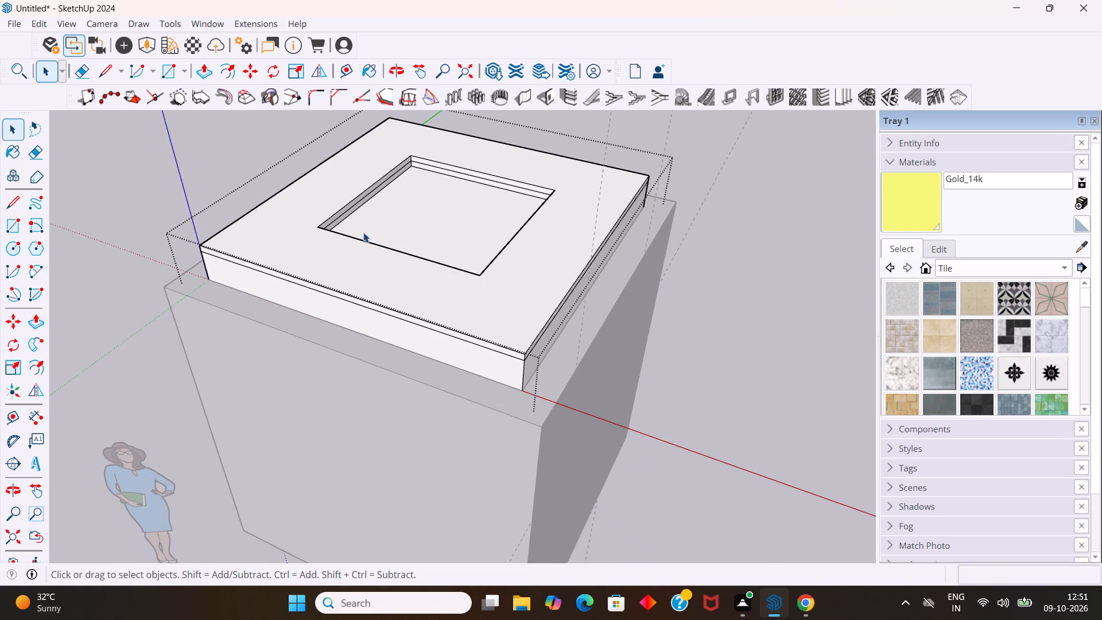
{"action": "scroll", "coordinate": [406, 208], "scroll_direction": "up", "scroll_amount": 5}
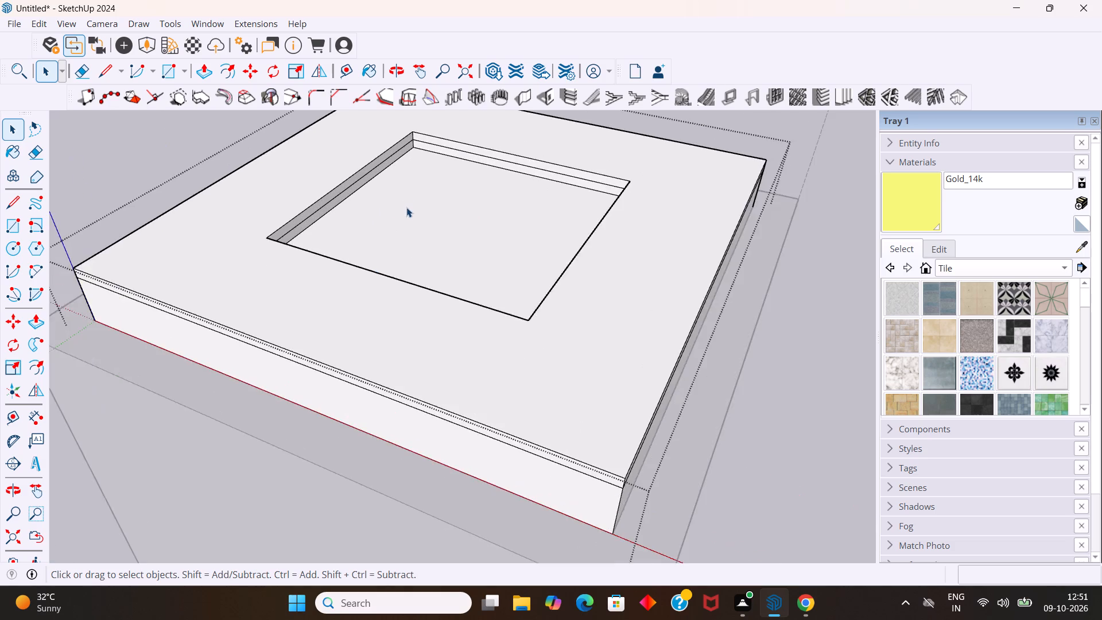
{"action": "scroll", "coordinate": [406, 207], "scroll_direction": "up", "scroll_amount": 2}
{"action": "middle_click_drag", "start_coordinate": [391, 199], "coordinate": [263, 203]}
{"action": "scroll", "coordinate": [291, 197], "scroll_direction": "up", "scroll_amount": 5}
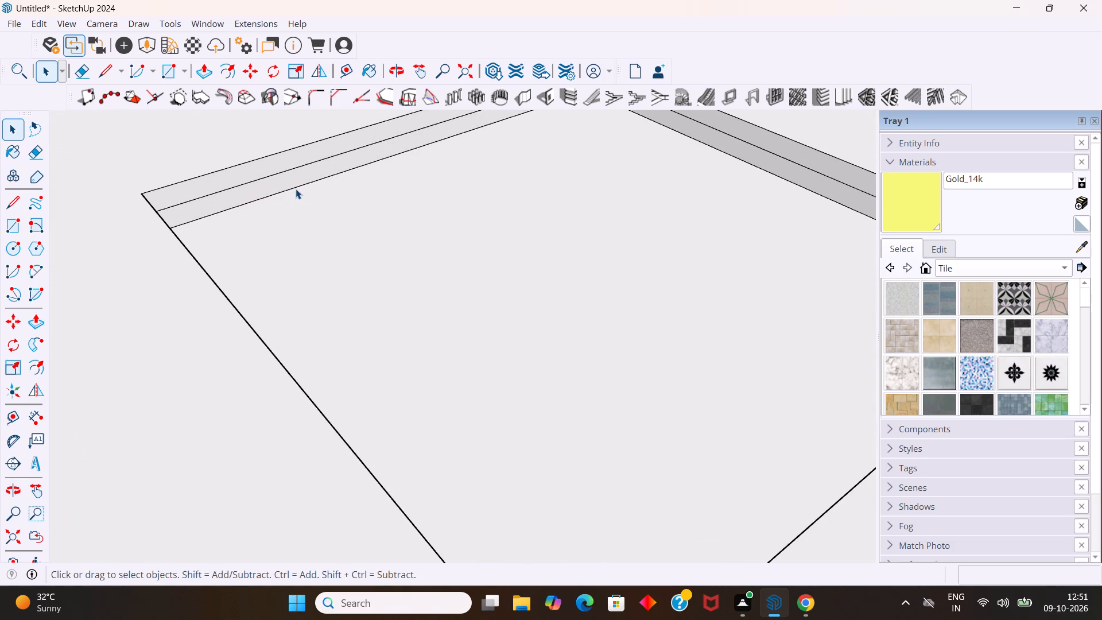
{"action": "left_click", "coordinate": [301, 176]}
{"action": "key", "text": "p"}
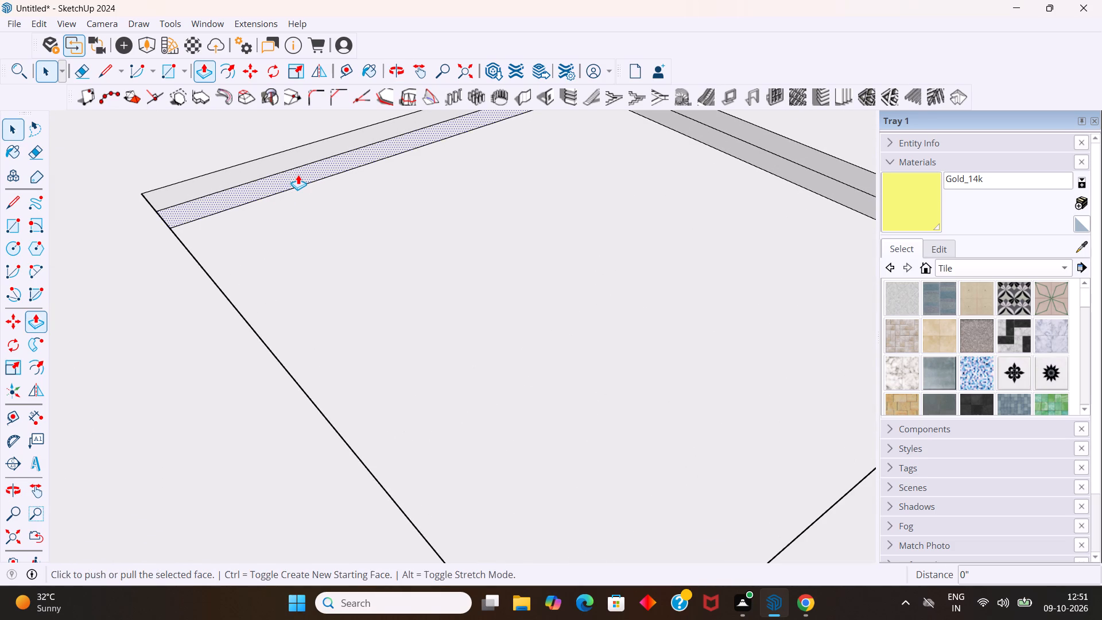
{"action": "left_click_drag", "start_coordinate": [298, 174], "coordinate": [290, 171]}
{"action": "key", "text": "1"}
{"action": "key", "text": "Return"}
Repeat the 1" outward push on the lower bands of the other three recess sides.
{"action": "middle_click_drag", "start_coordinate": [317, 194], "coordinate": [327, 200]}
{"action": "middle_click_drag", "start_coordinate": [336, 206], "coordinate": [517, 234]}
{"action": "scroll", "coordinate": [519, 206], "scroll_direction": "down", "scroll_amount": 5}
{"action": "scroll", "coordinate": [548, 133], "scroll_direction": "up", "scroll_amount": 4}
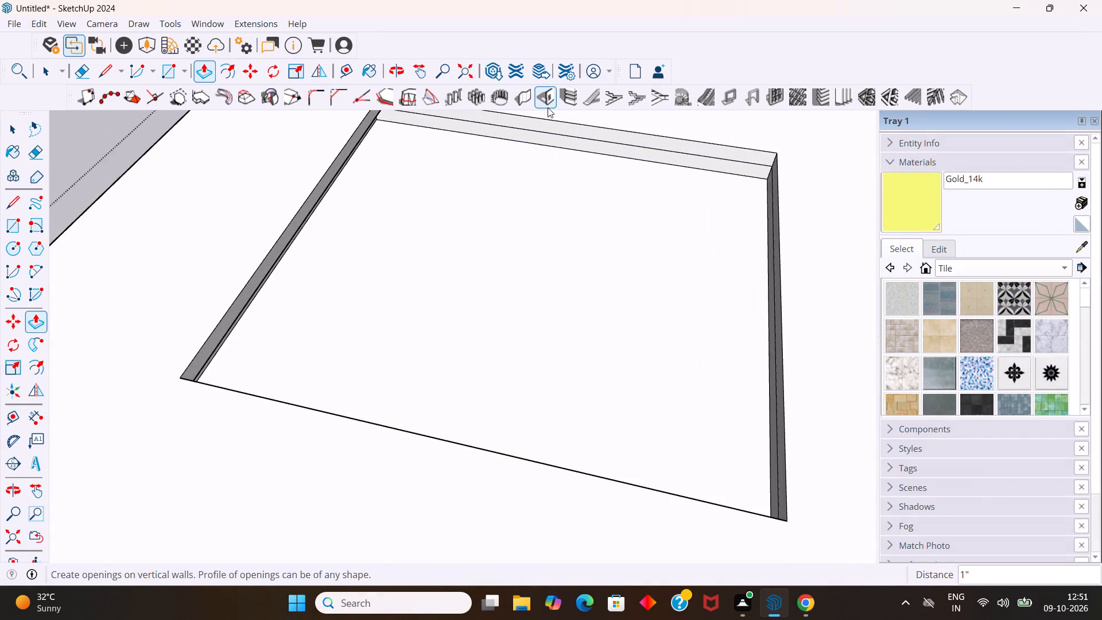
{"action": "scroll", "coordinate": [544, 146], "scroll_direction": "up", "scroll_amount": 3}
{"action": "middle_click_drag", "start_coordinate": [544, 146], "coordinate": [523, 168]}
{"action": "double_click", "coordinate": [580, 143]}
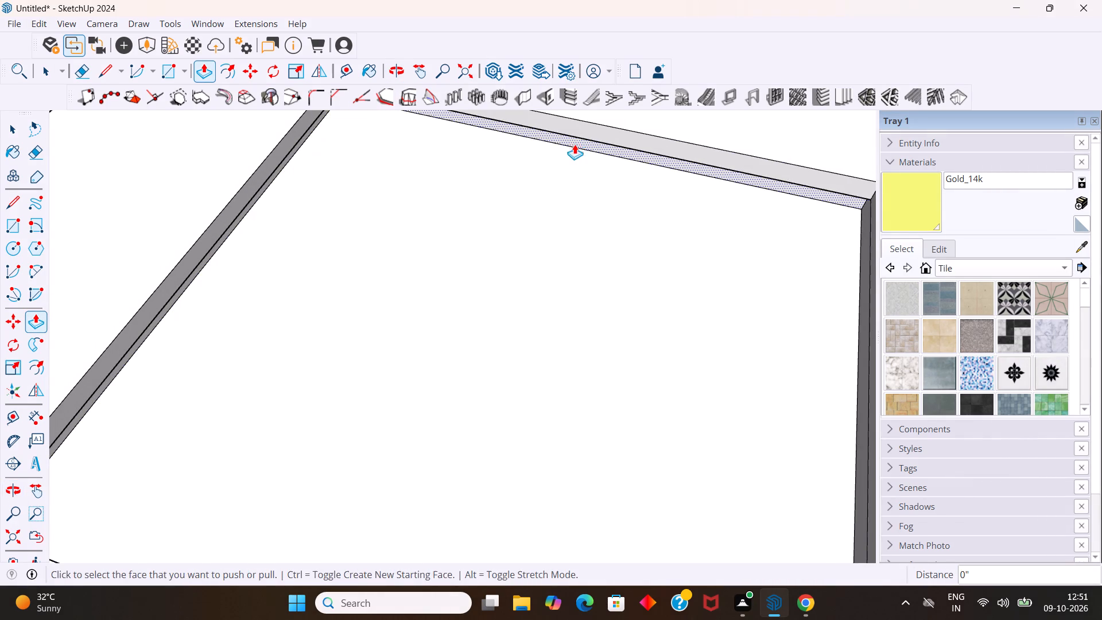
{"action": "scroll", "coordinate": [484, 209], "scroll_direction": "down", "scroll_amount": 5}
{"action": "middle_click_drag", "start_coordinate": [455, 249], "coordinate": [737, 258]}
{"action": "scroll", "coordinate": [715, 193], "scroll_direction": "up", "scroll_amount": 4}
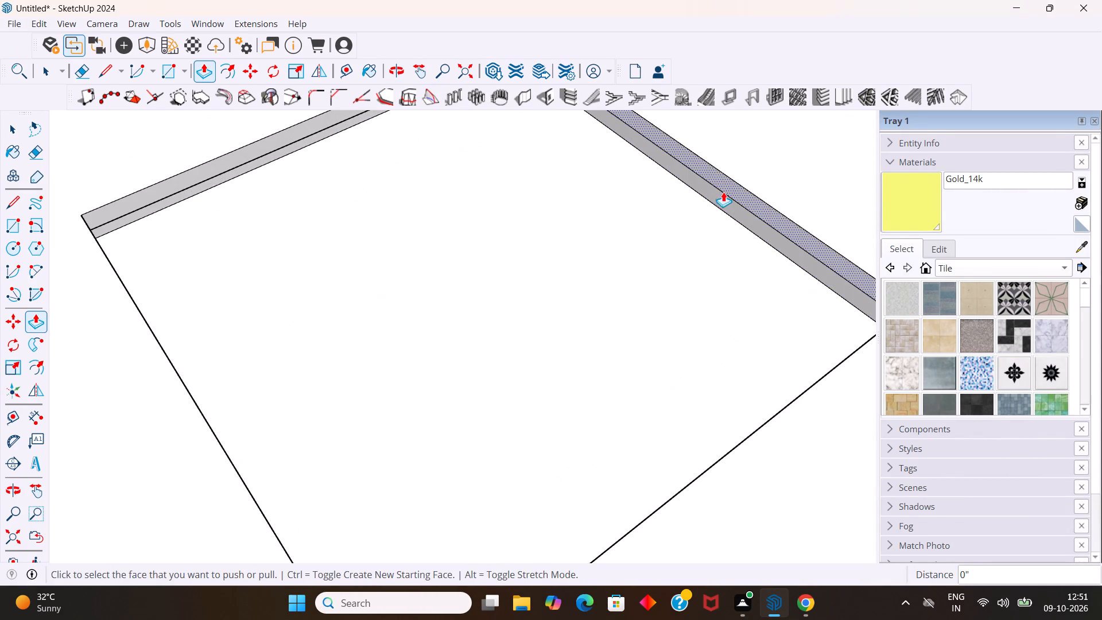
{"action": "double_click", "coordinate": [723, 196]}
{"action": "middle_click_drag", "start_coordinate": [666, 253], "coordinate": [833, 323]}
{"action": "scroll", "coordinate": [543, 294], "scroll_direction": "down", "scroll_amount": 5}
{"action": "middle_click_drag", "start_coordinate": [257, 328], "coordinate": [685, 316]}
{"action": "scroll", "coordinate": [684, 226], "scroll_direction": "down", "scroll_amount": 6}
{"action": "scroll", "coordinate": [705, 150], "scroll_direction": "up", "scroll_amount": 4}
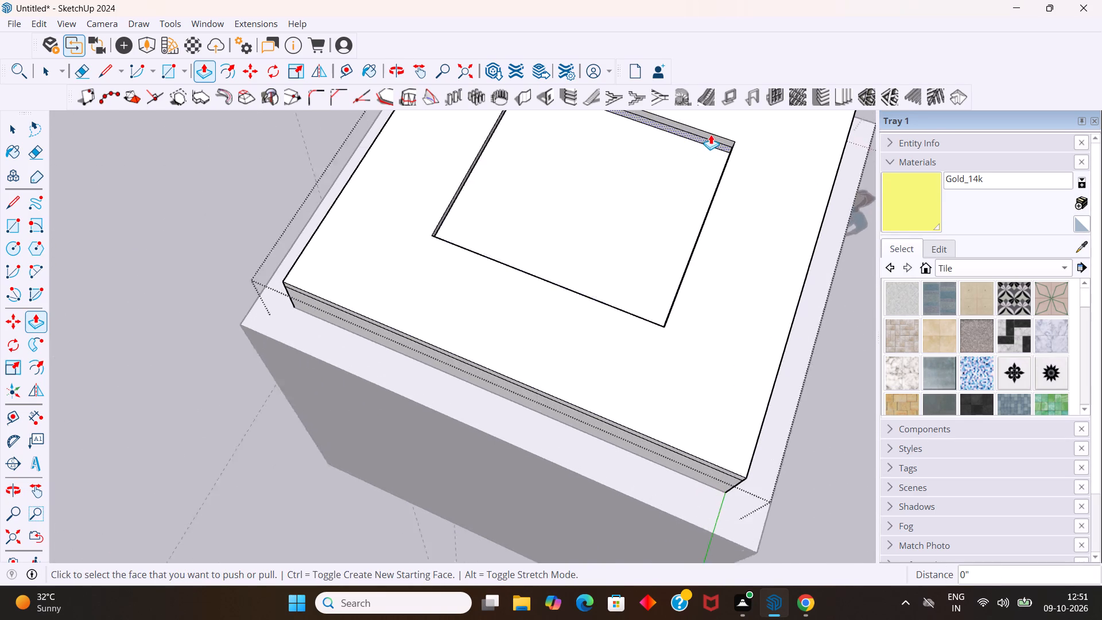
{"action": "scroll", "coordinate": [708, 129], "scroll_direction": "up", "scroll_amount": 11}
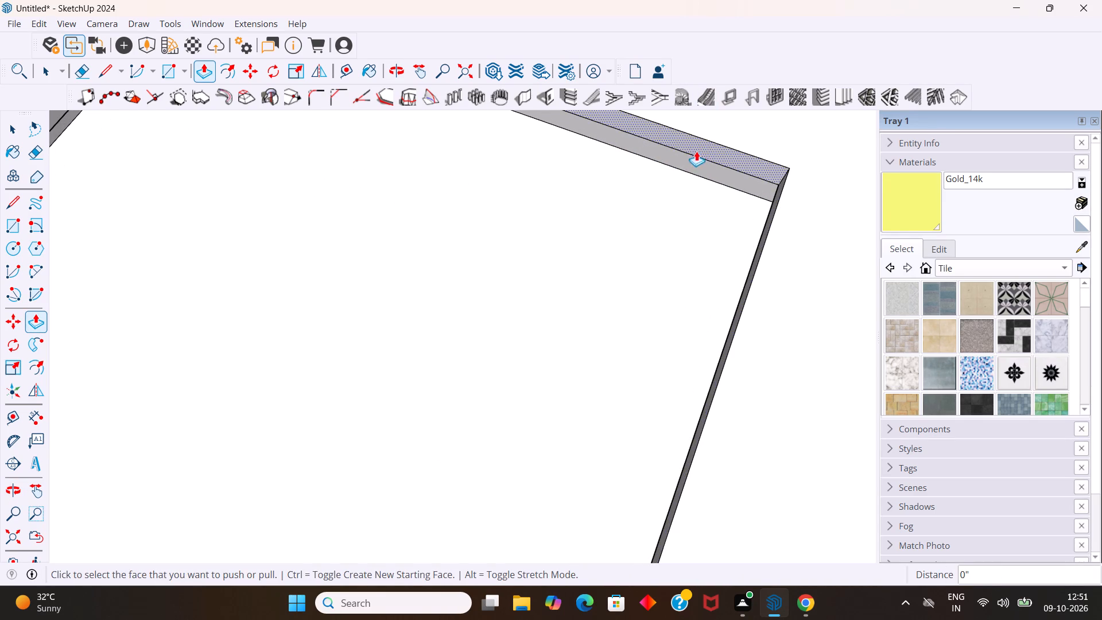
{"action": "double_click", "coordinate": [690, 158]}
{"action": "key", "text": "space"}
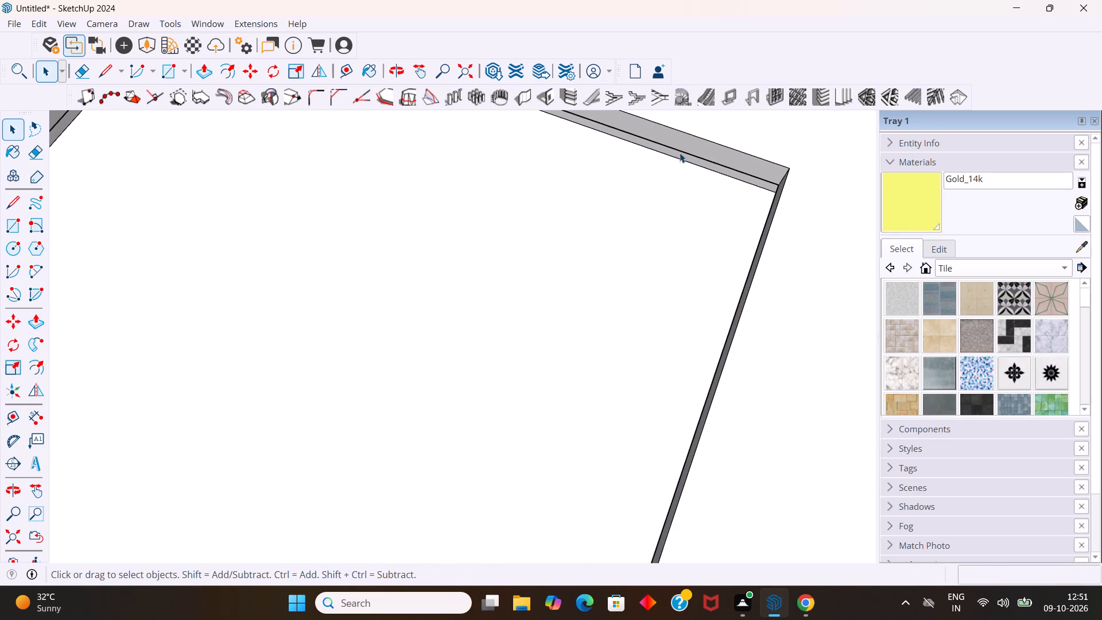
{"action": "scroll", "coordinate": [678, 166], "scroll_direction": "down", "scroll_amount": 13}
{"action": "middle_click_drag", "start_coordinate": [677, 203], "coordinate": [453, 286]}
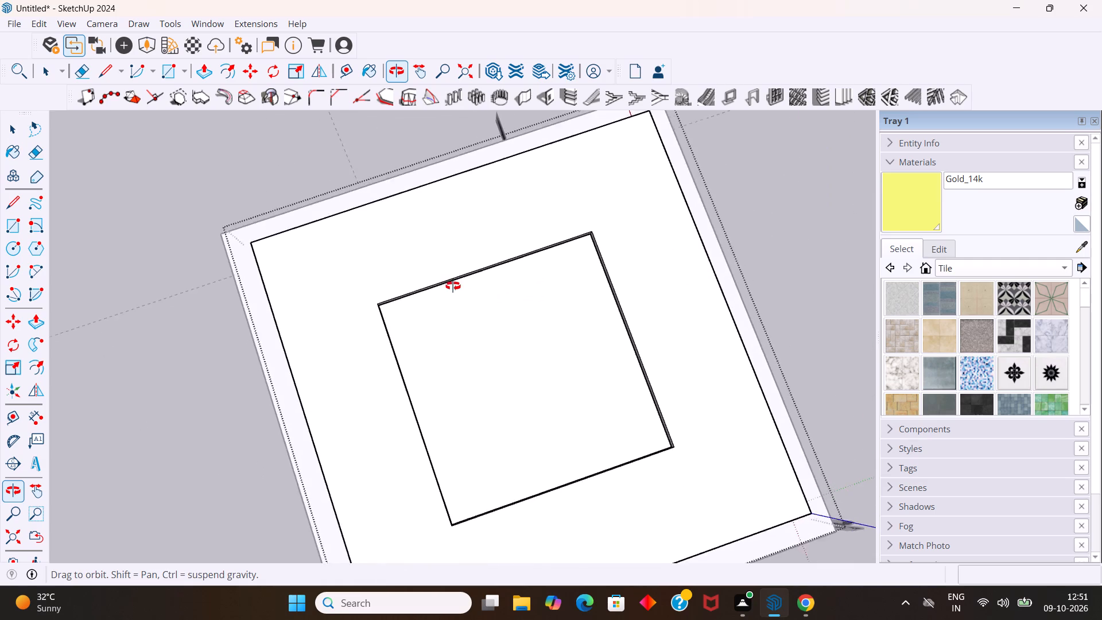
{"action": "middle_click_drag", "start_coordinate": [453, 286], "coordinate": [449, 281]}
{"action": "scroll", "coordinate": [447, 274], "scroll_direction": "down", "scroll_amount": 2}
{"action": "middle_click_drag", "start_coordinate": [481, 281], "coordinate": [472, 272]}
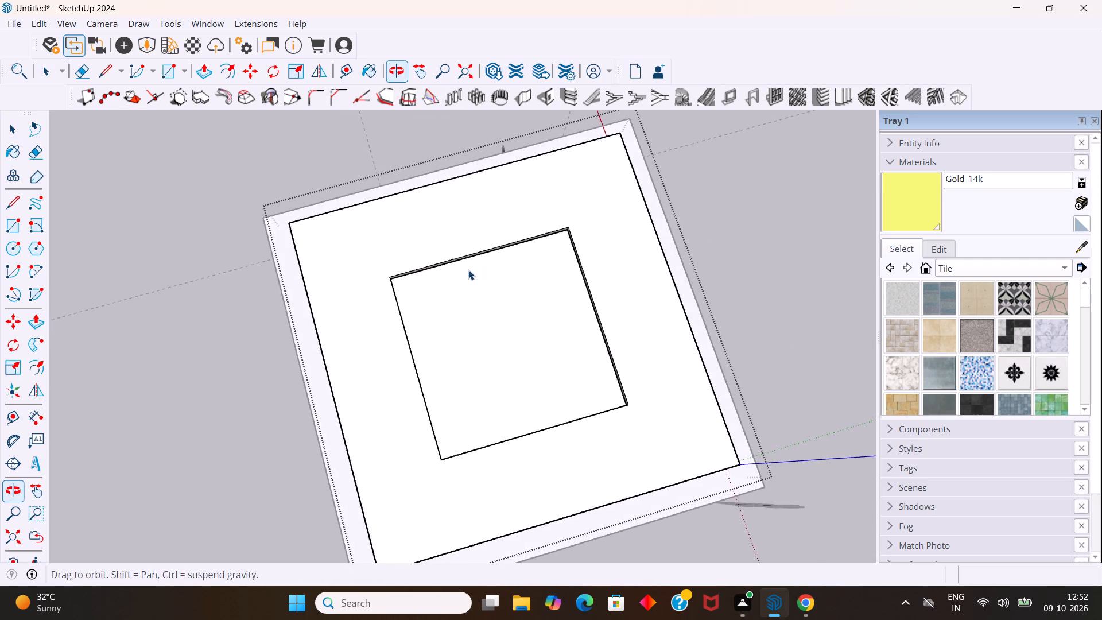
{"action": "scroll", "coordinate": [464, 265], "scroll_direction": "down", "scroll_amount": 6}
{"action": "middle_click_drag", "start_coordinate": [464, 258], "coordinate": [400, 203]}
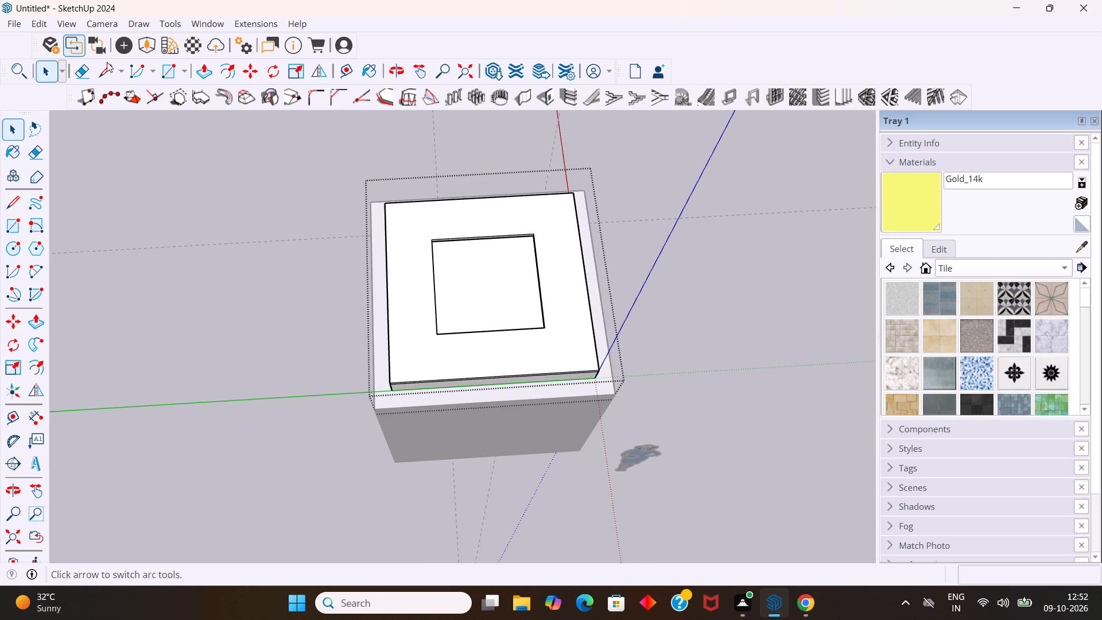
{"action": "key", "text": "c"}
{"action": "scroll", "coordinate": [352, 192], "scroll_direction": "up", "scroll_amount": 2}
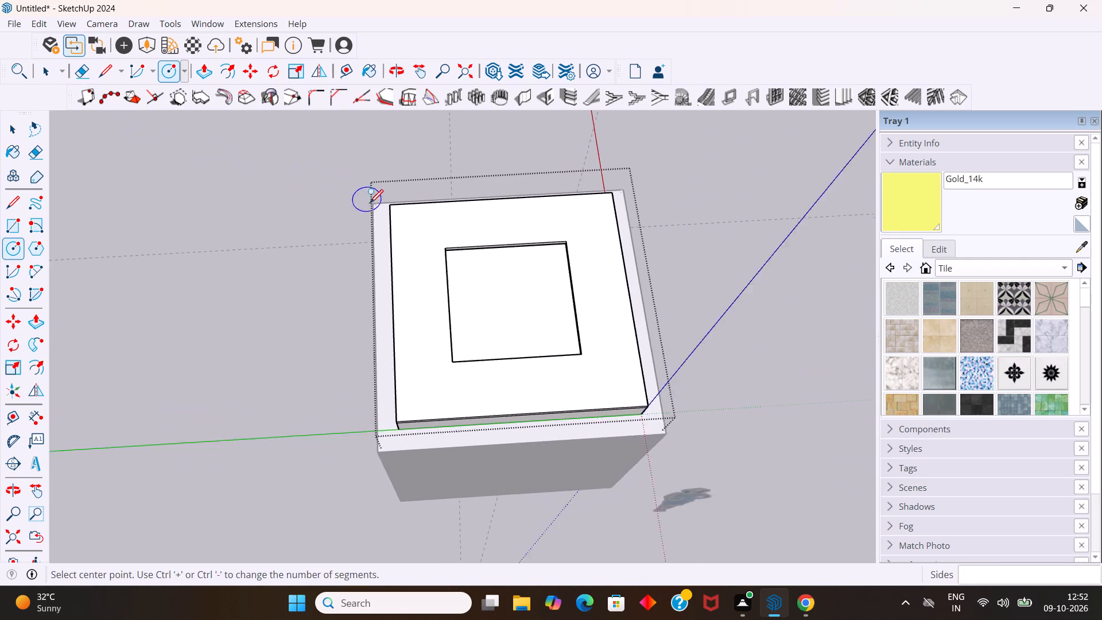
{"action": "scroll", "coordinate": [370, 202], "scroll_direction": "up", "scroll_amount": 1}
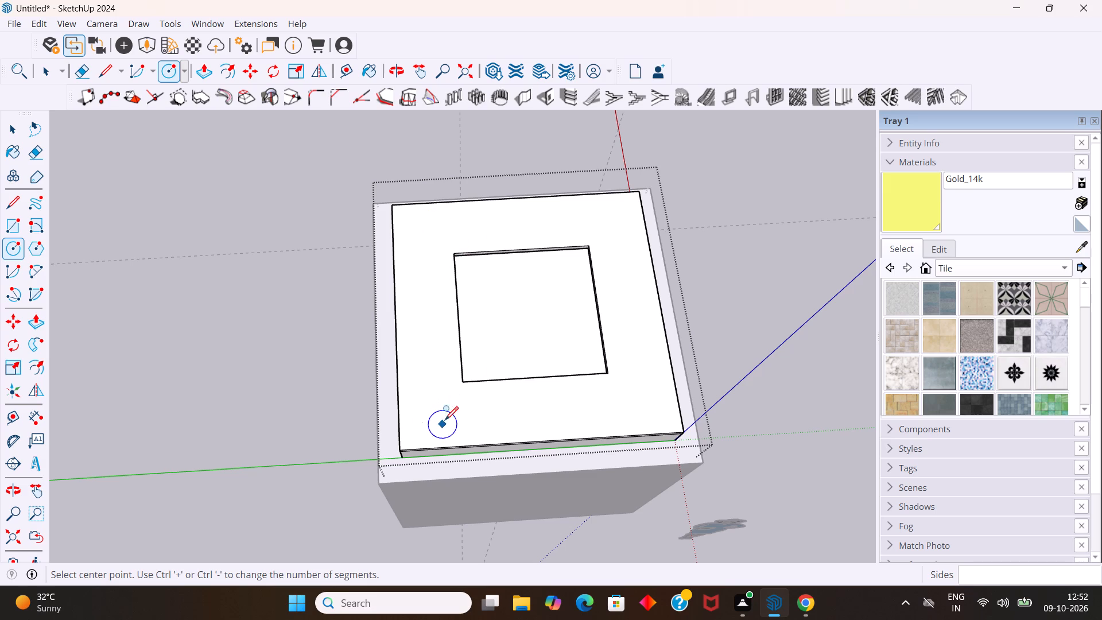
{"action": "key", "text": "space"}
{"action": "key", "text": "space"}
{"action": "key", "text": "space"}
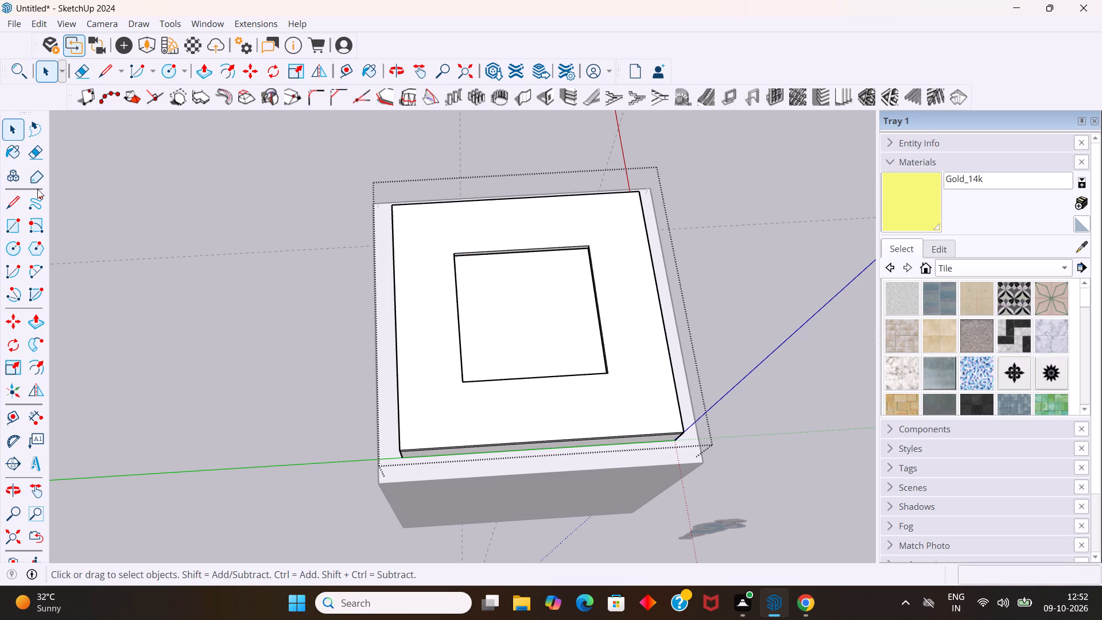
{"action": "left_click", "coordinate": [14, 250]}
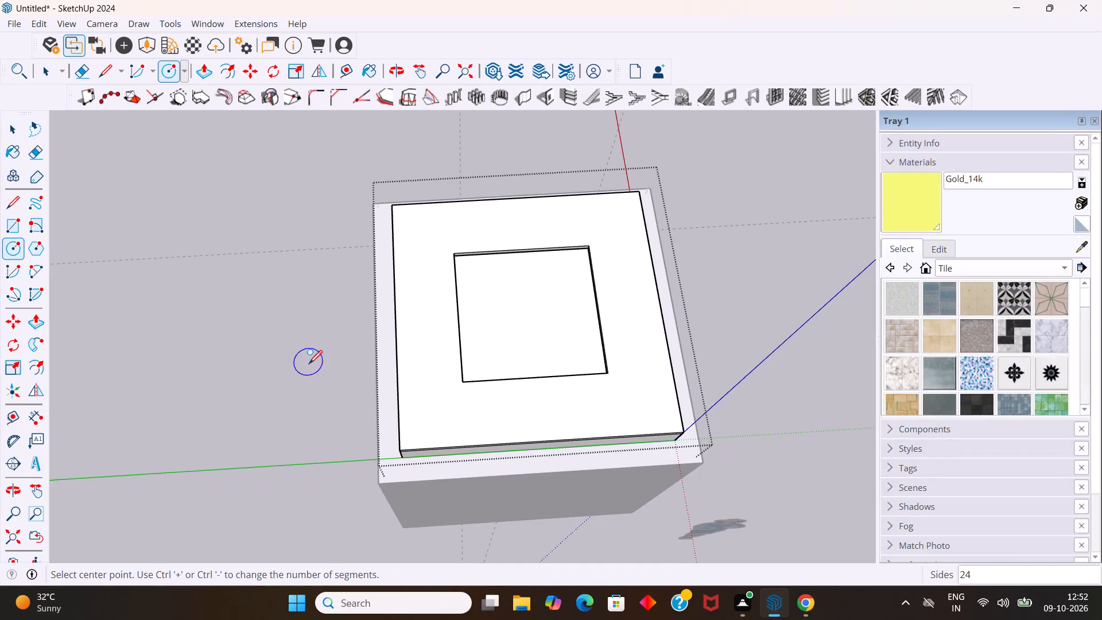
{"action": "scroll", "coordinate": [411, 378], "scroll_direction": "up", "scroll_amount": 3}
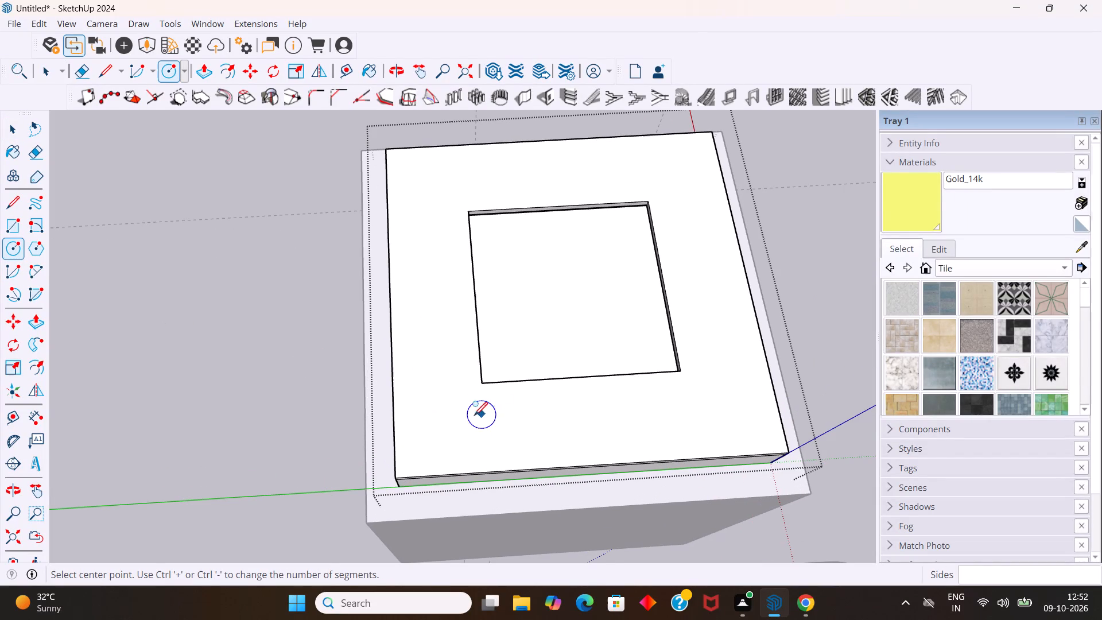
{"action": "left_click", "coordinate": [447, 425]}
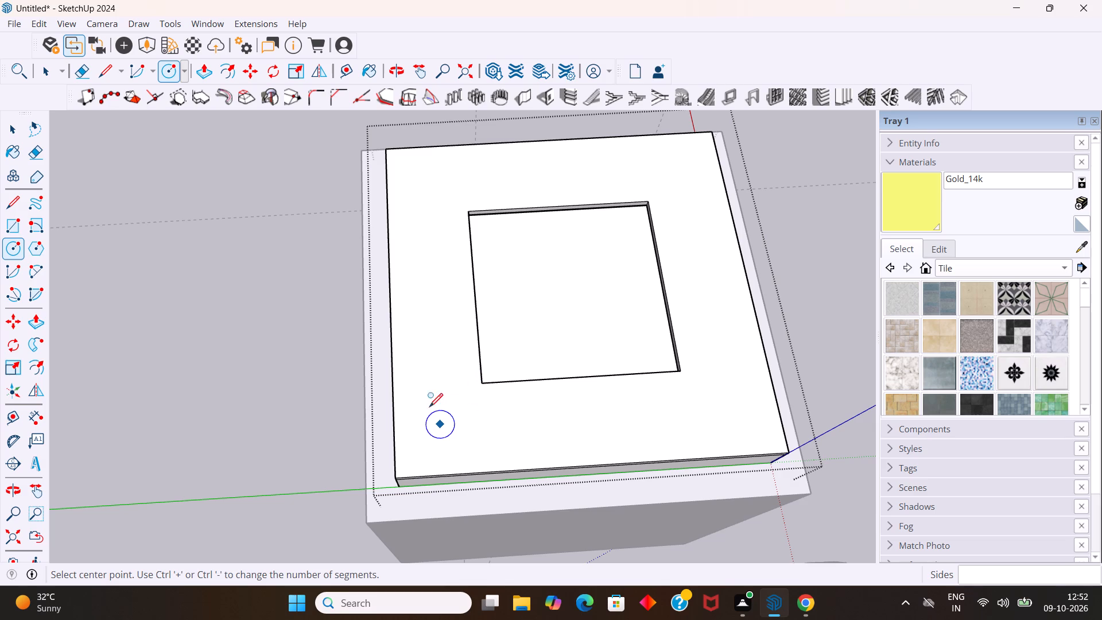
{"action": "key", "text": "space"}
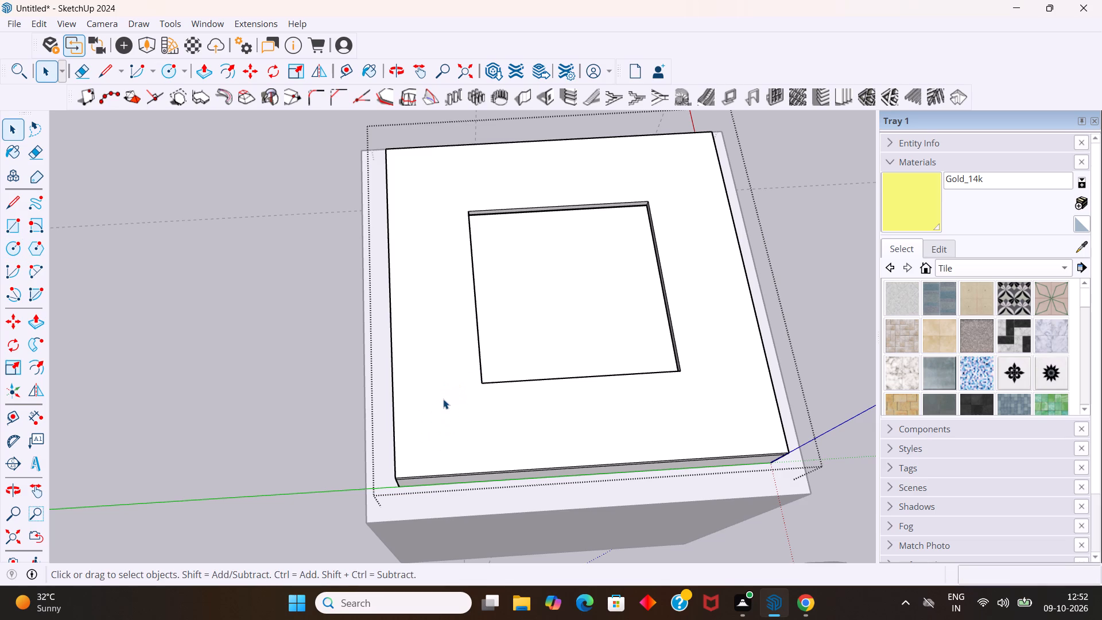
Draw a 24-sided circle on the ceiling's border face, near an outer corner and clear of the central recess.
{"action": "key", "text": "c"}
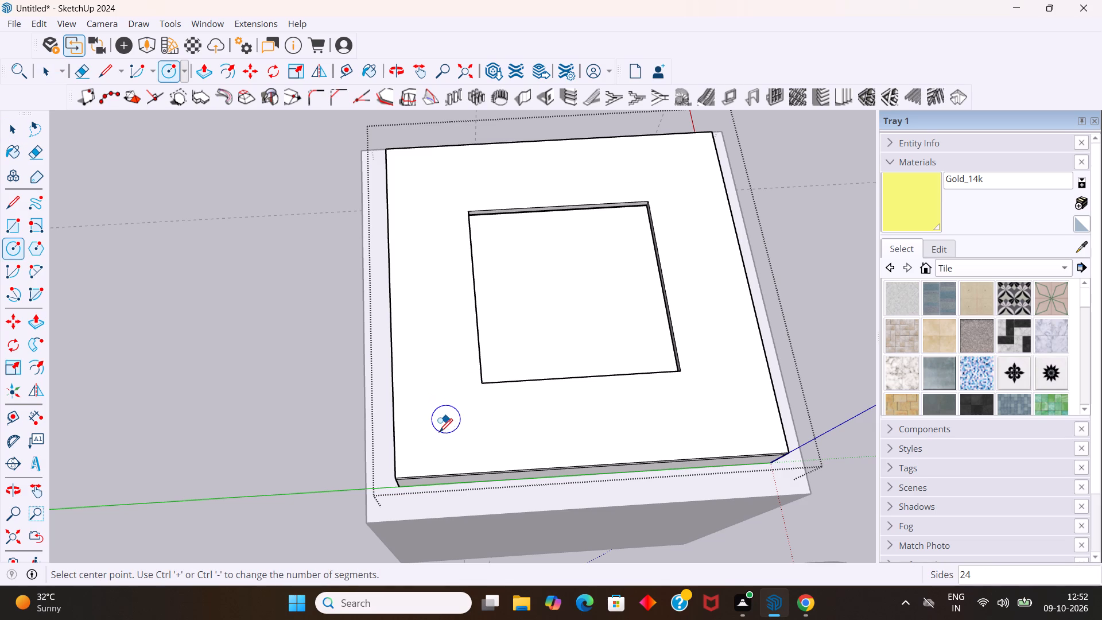
{"action": "left_click", "coordinate": [439, 431]}
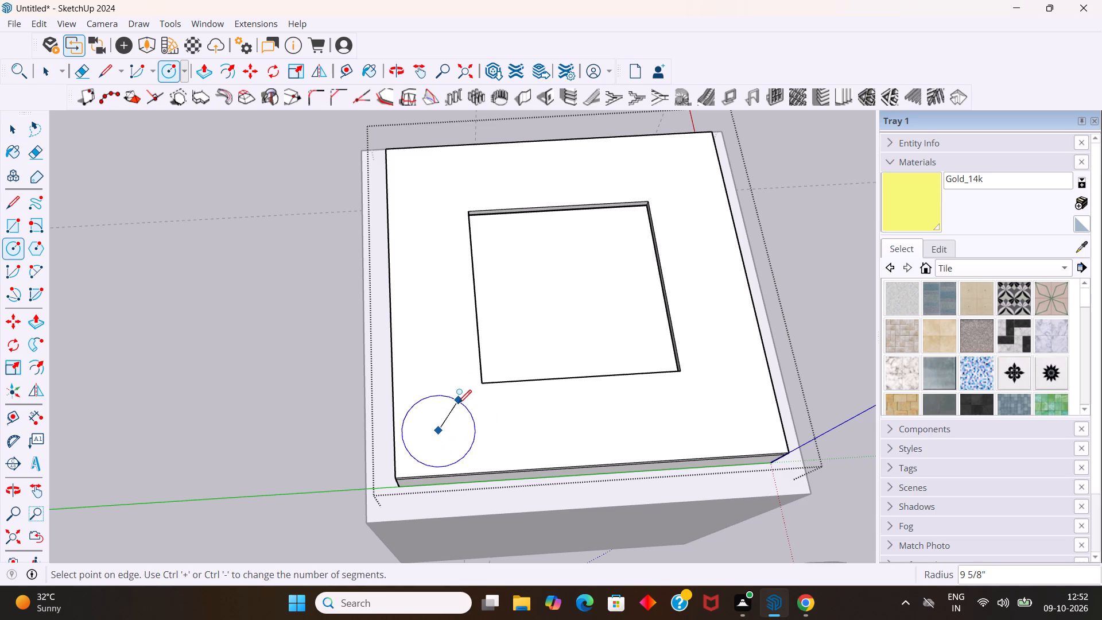
{"action": "left_click", "coordinate": [452, 412]}
{"action": "scroll", "coordinate": [452, 413], "scroll_direction": "up", "scroll_amount": 3}
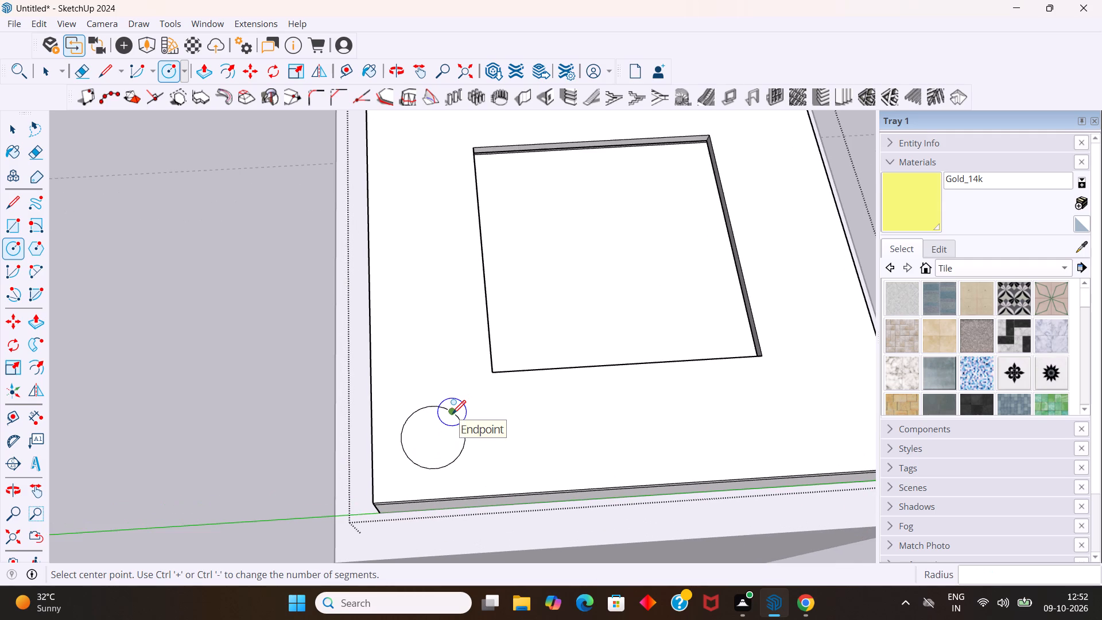
{"action": "key", "text": "space"}
Make the circle on the ceiling border into a group.
{"action": "left_click", "coordinate": [445, 429]}
{"action": "left_click", "coordinate": [445, 430]}
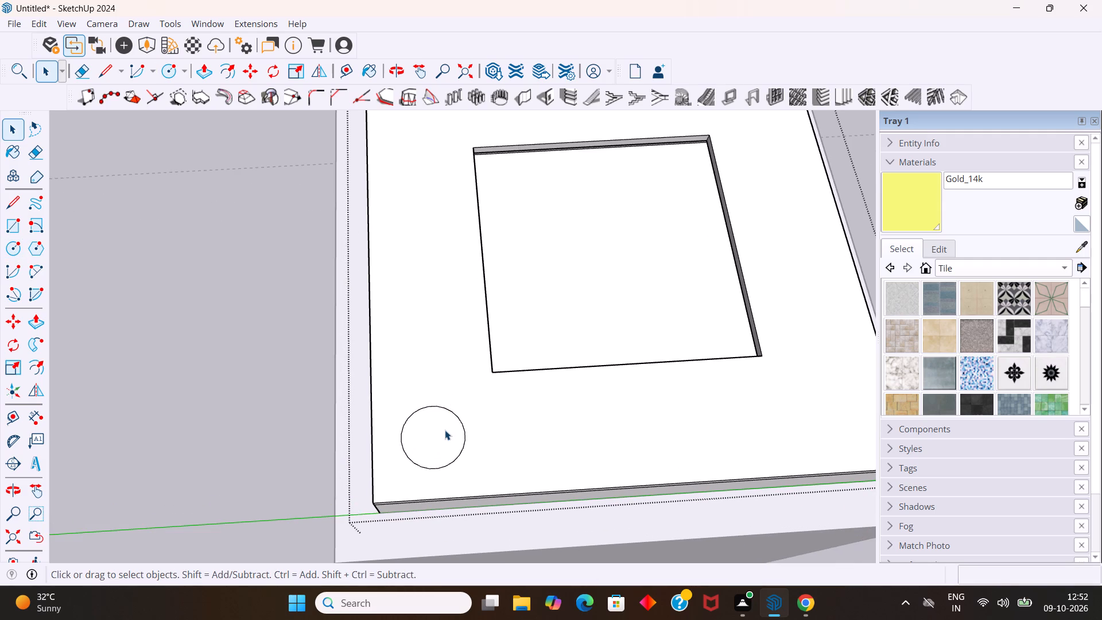
{"action": "right_click", "coordinate": [439, 434]}
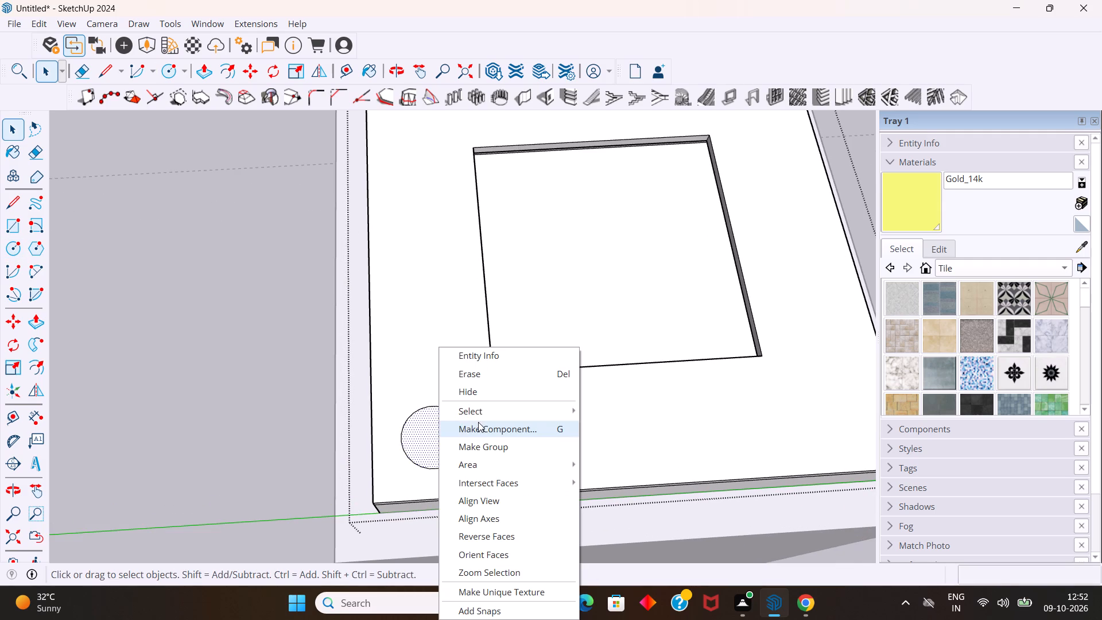
{"action": "left_click", "coordinate": [483, 439]}
Inside the circle's group, pull the circular face up 0.2" to form a thin disc.
{"action": "double_click", "coordinate": [439, 437]}
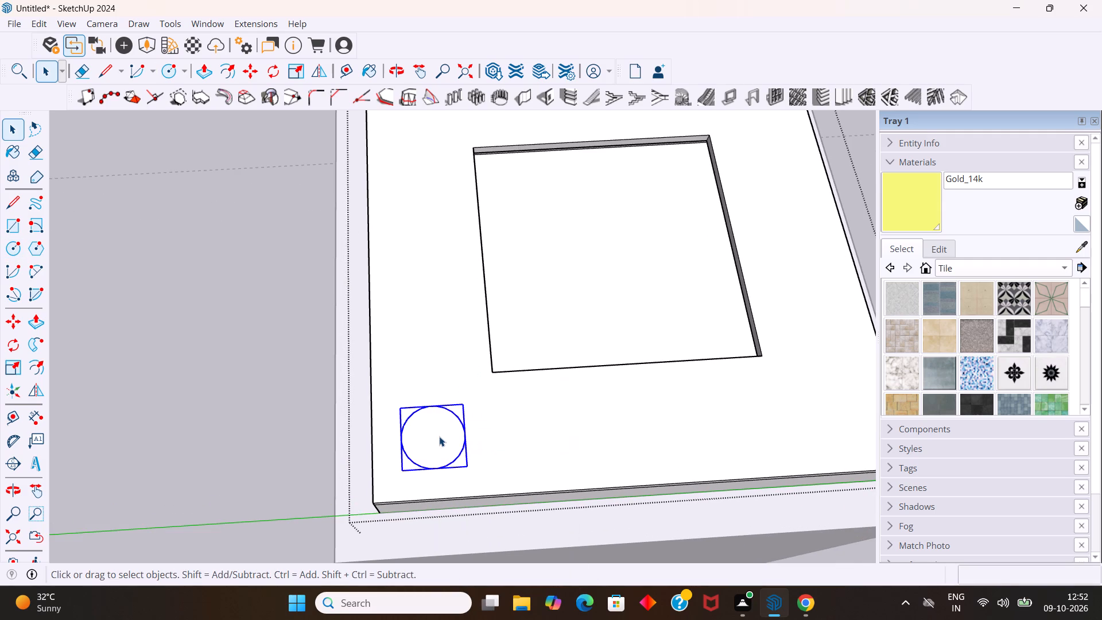
{"action": "scroll", "coordinate": [443, 443], "scroll_direction": "up", "scroll_amount": 4}
{"action": "middle_click_drag", "start_coordinate": [453, 456], "coordinate": [429, 350]}
{"action": "scroll", "coordinate": [453, 441], "scroll_direction": "up", "scroll_amount": 1}
{"action": "scroll", "coordinate": [422, 344], "scroll_direction": "down", "scroll_amount": 10}
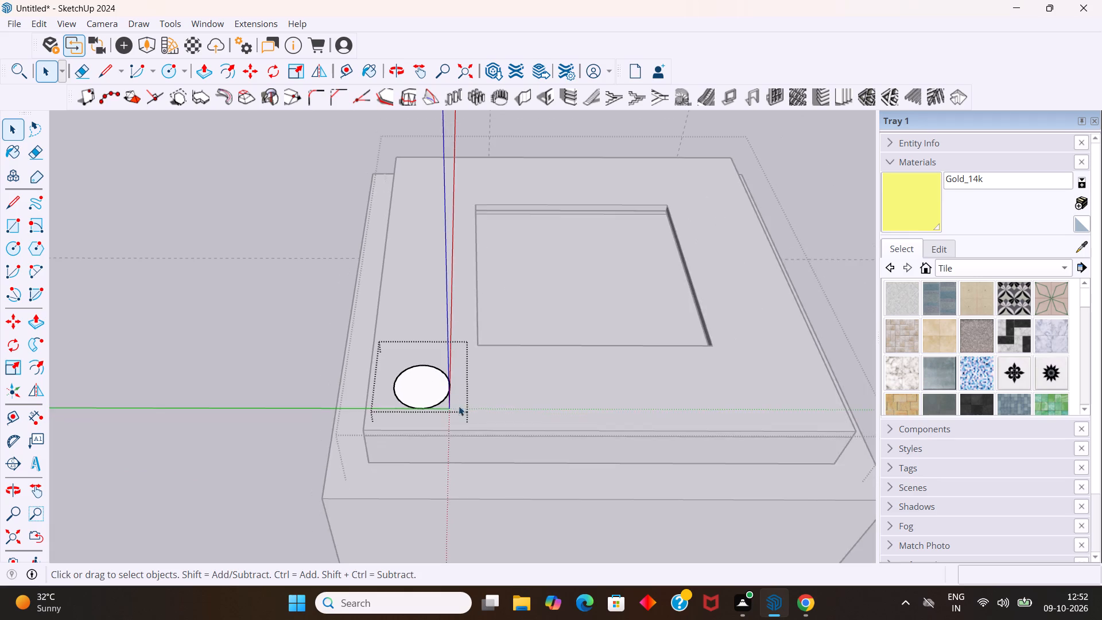
{"action": "middle_click_drag", "start_coordinate": [467, 423], "coordinate": [455, 346]}
{"action": "scroll", "coordinate": [415, 342], "scroll_direction": "up", "scroll_amount": 13}
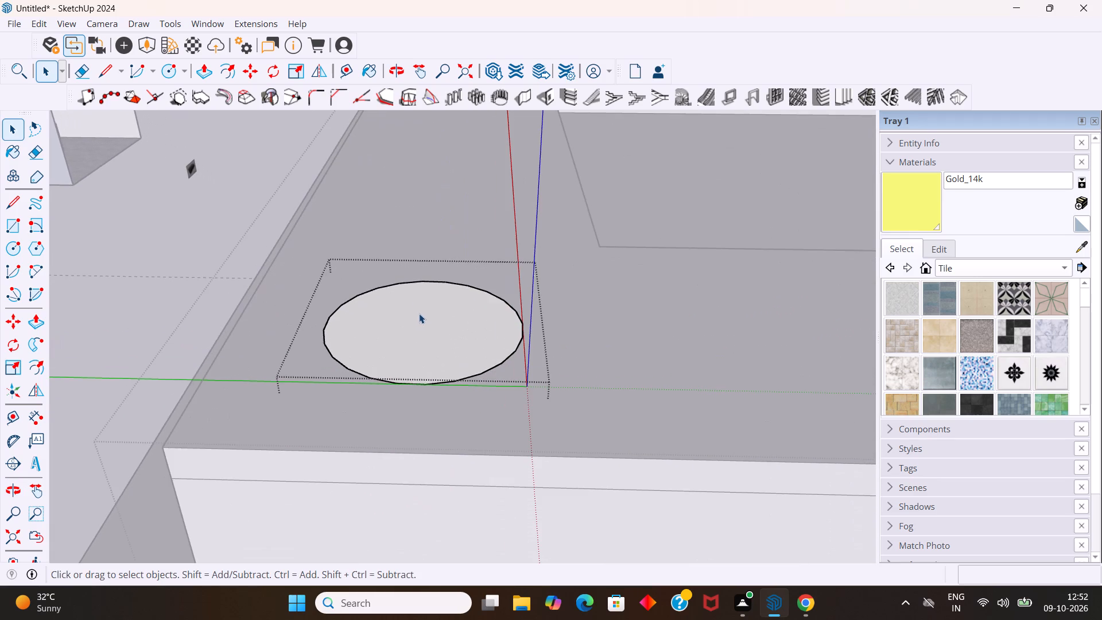
{"action": "left_click", "coordinate": [419, 313]}
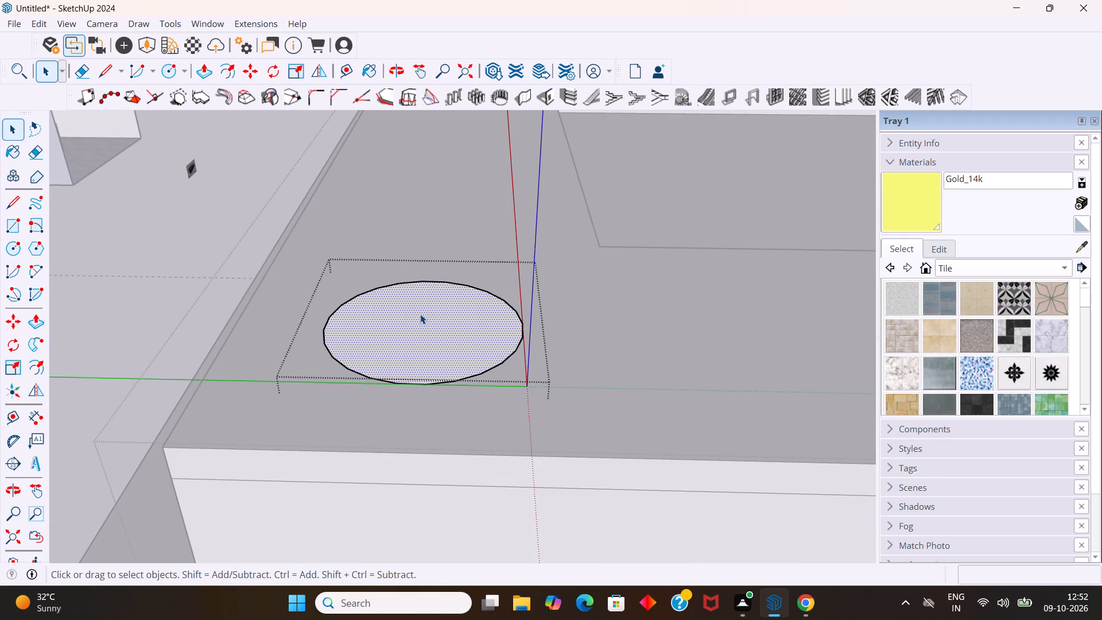
{"action": "key", "text": "p"}
{"action": "left_click_drag", "start_coordinate": [428, 317], "coordinate": [428, 305]}
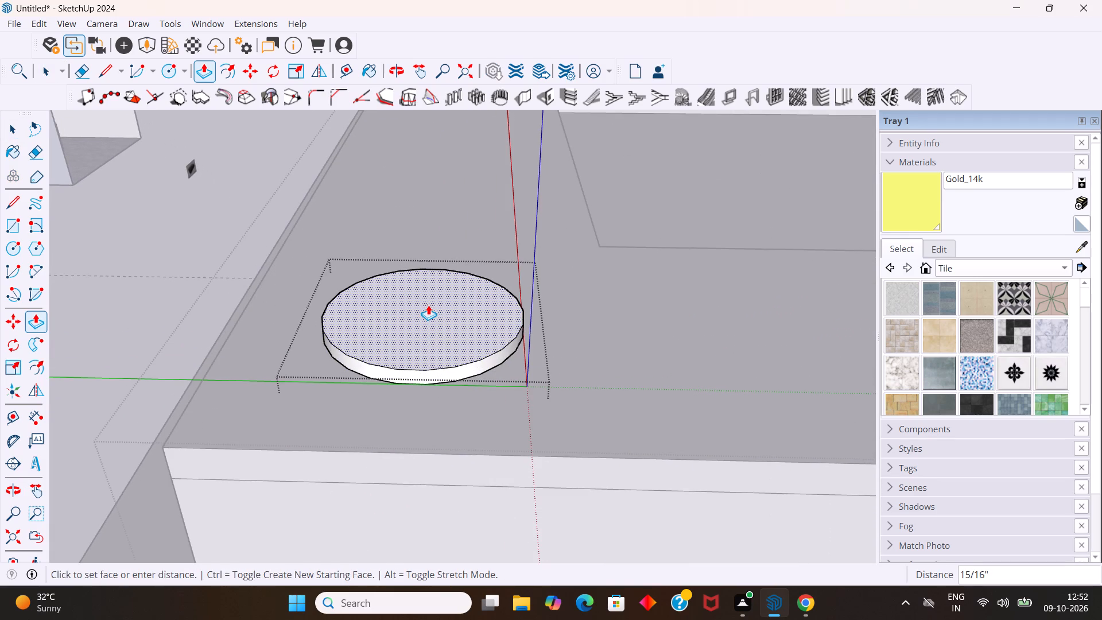
{"action": "left_click_drag", "start_coordinate": [428, 305], "coordinate": [429, 299]}
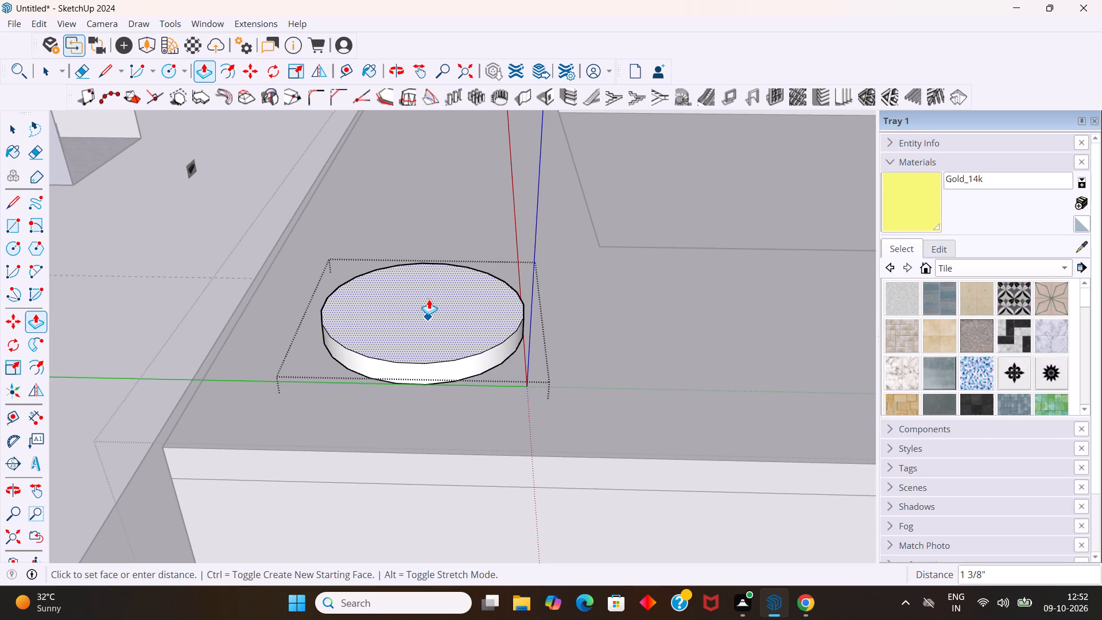
{"action": "left_click_drag", "start_coordinate": [429, 299], "coordinate": [429, 299]}
{"action": "key", "text": "0"}
{"action": "type", "text": ".2"}
{"action": "left_click_drag", "start_coordinate": [429, 299], "coordinate": [430, 299]}
{"action": "key", "text": "Return"}
{"action": "scroll", "coordinate": [434, 318], "scroll_direction": "up", "scroll_amount": 3}
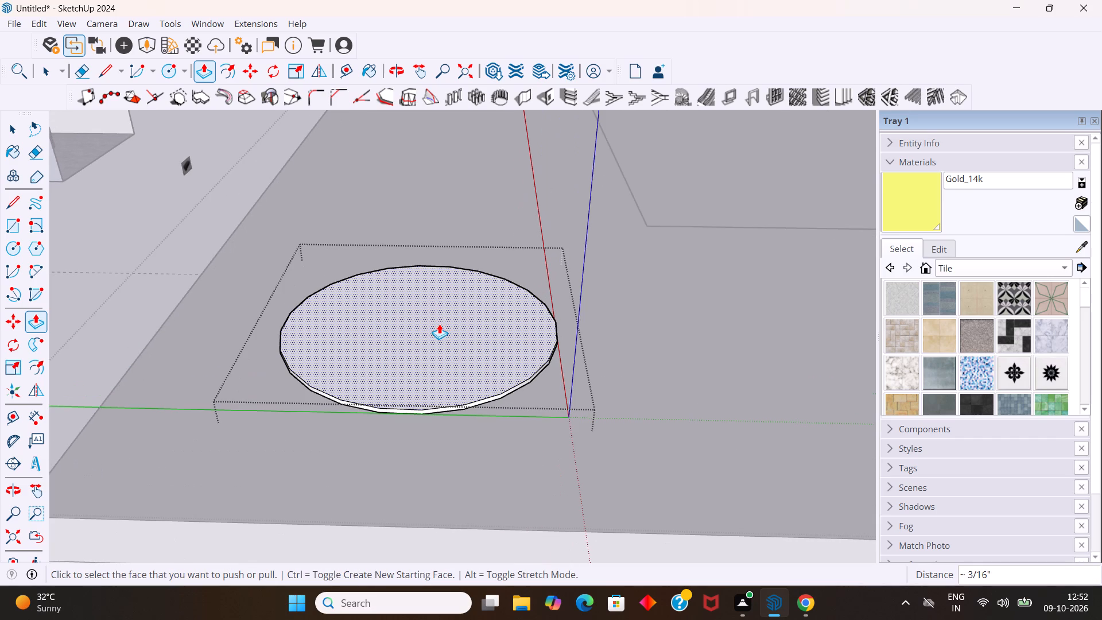
Copy the whole thin disc about 6' 10" along the ceiling border, parallel to the green axis, to the adjacent corner.
{"action": "key", "text": "space"}
{"action": "left_click", "coordinate": [464, 403]}
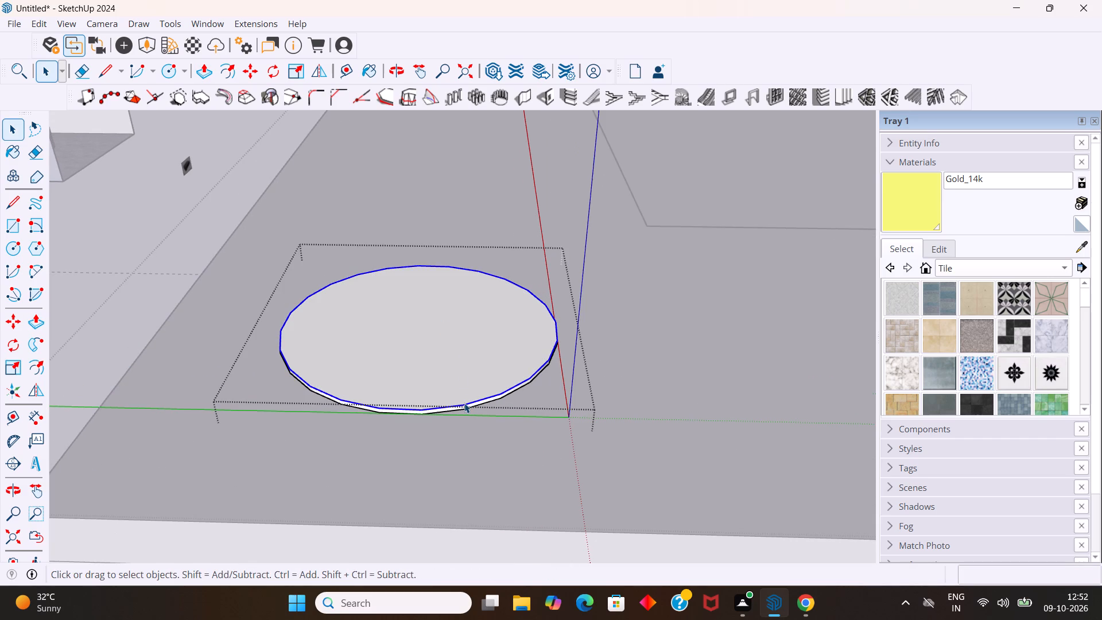
{"action": "scroll", "coordinate": [469, 406], "scroll_direction": "up", "scroll_amount": 10, "text": "ctrl"}
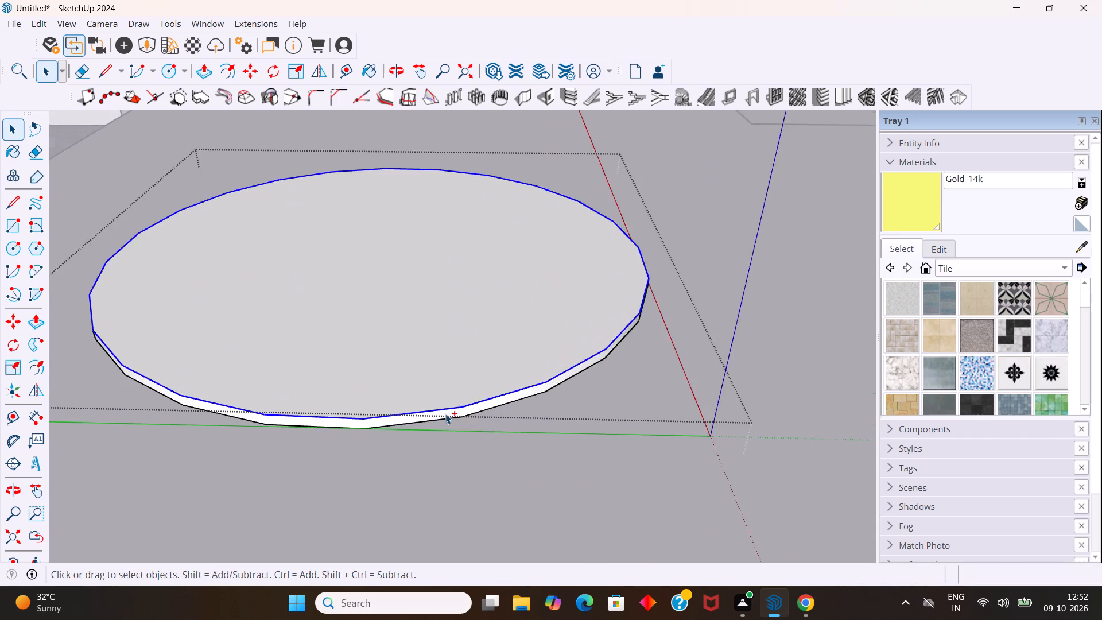
{"action": "scroll", "coordinate": [445, 414], "scroll_direction": "up", "scroll_amount": 3, "text": "ctrl"}
{"action": "left_click", "coordinate": [439, 413], "text": "ctrl"}
{"action": "left_click", "coordinate": [439, 421], "text": "ctrl"}
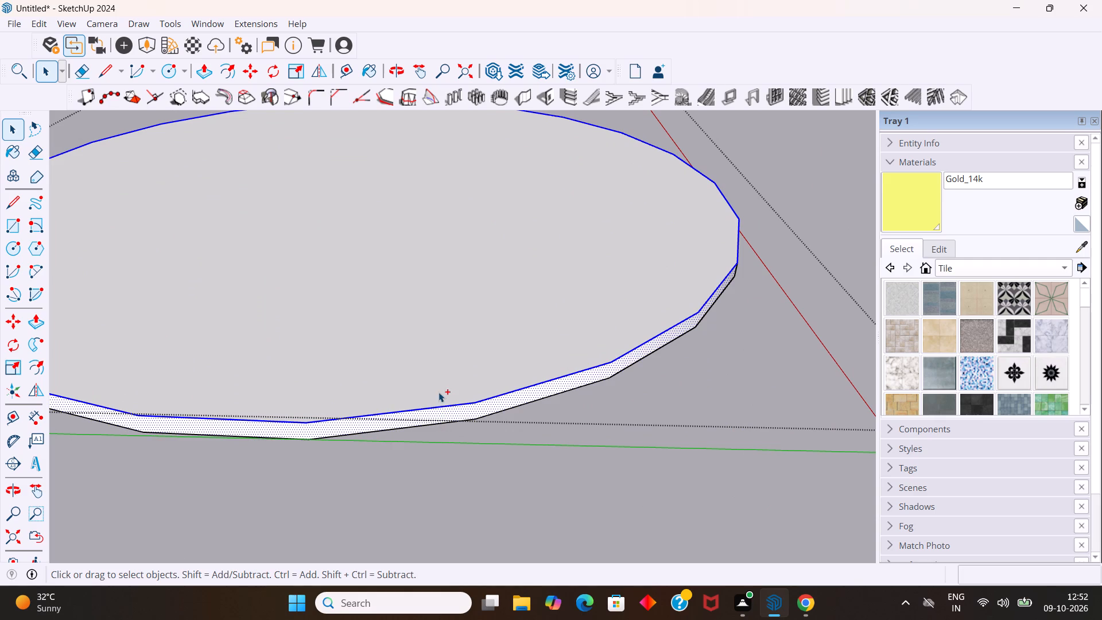
{"action": "left_click", "coordinate": [442, 425], "text": "ctrl"}
{"action": "left_click", "coordinate": [439, 347], "text": "ctrl"}
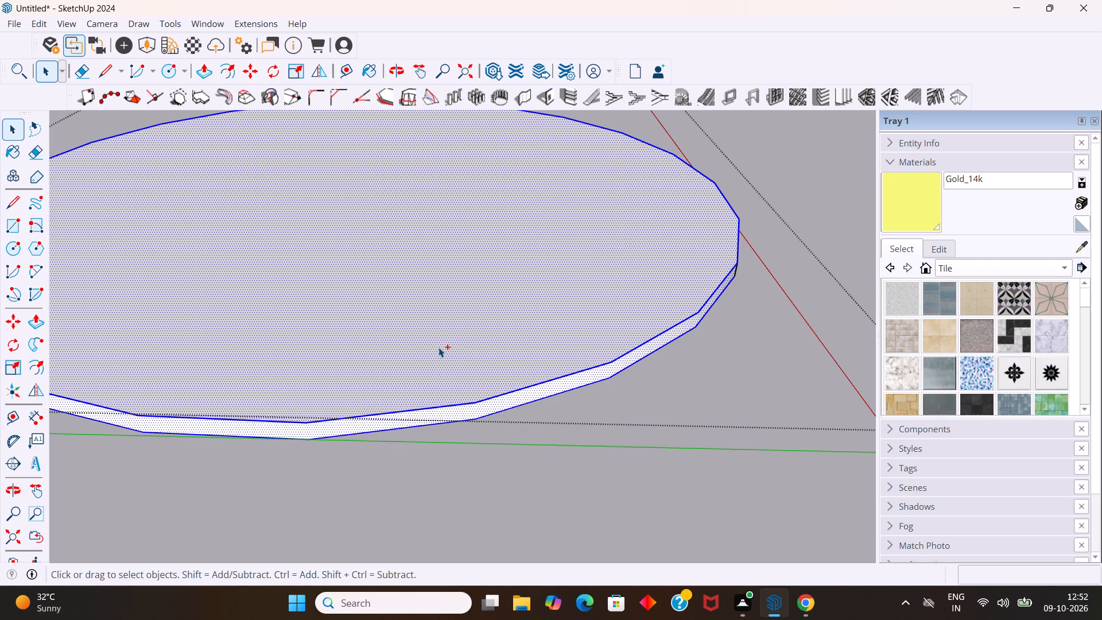
{"action": "key", "text": "m"}
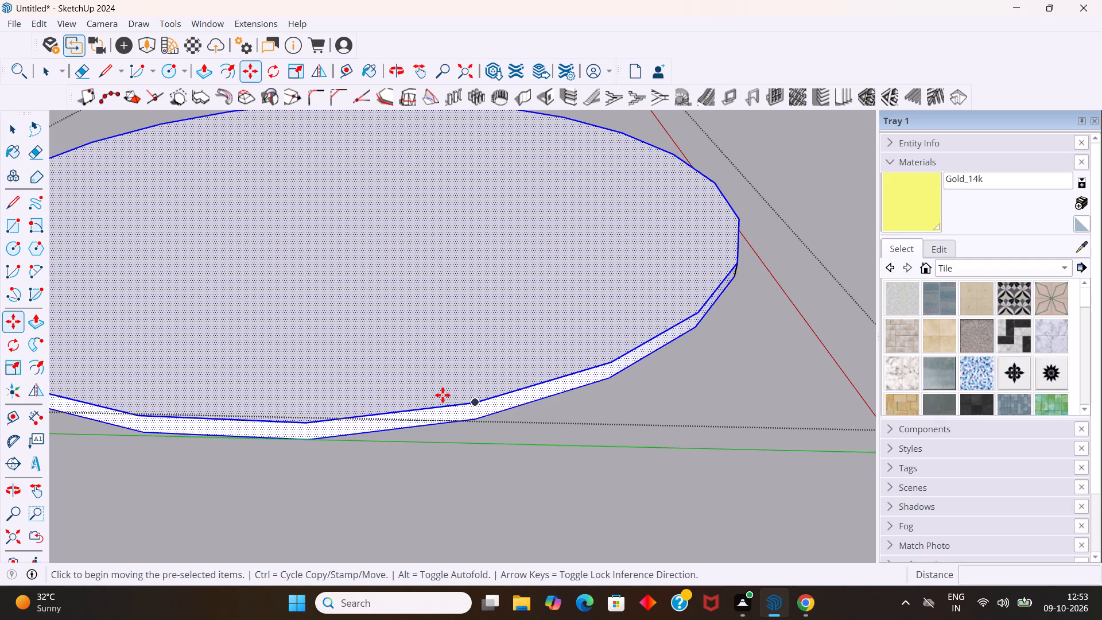
{"action": "left_click", "coordinate": [476, 405]}
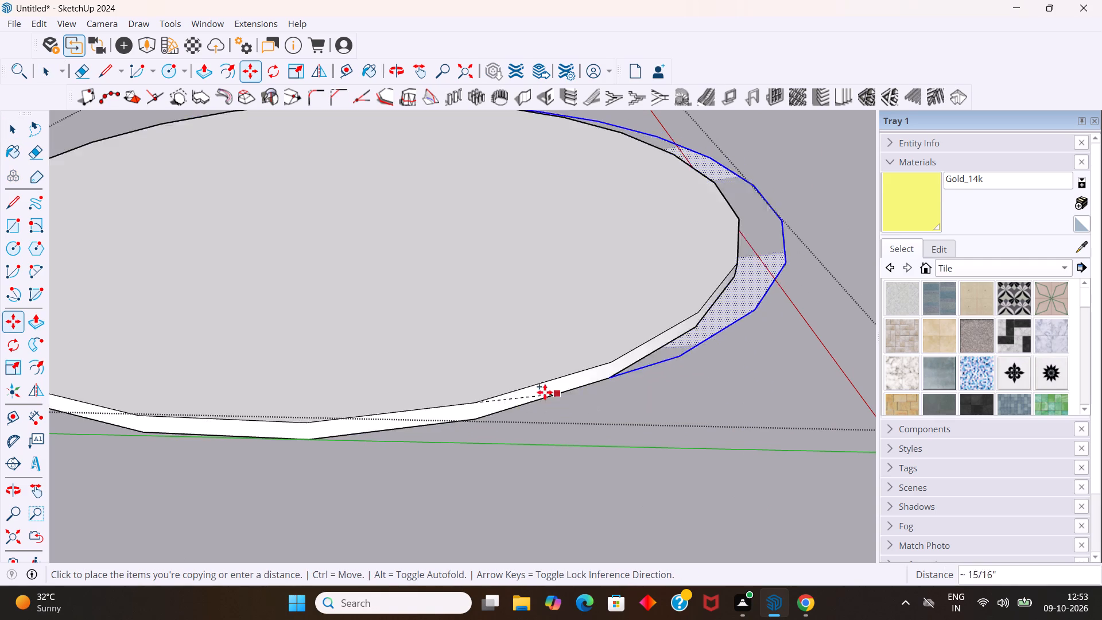
{"action": "scroll", "coordinate": [511, 390], "scroll_direction": "down", "scroll_amount": 5}
{"action": "scroll", "coordinate": [453, 348], "scroll_direction": "down", "scroll_amount": 10}
{"action": "scroll", "coordinate": [511, 343], "scroll_direction": "down", "scroll_amount": 9}
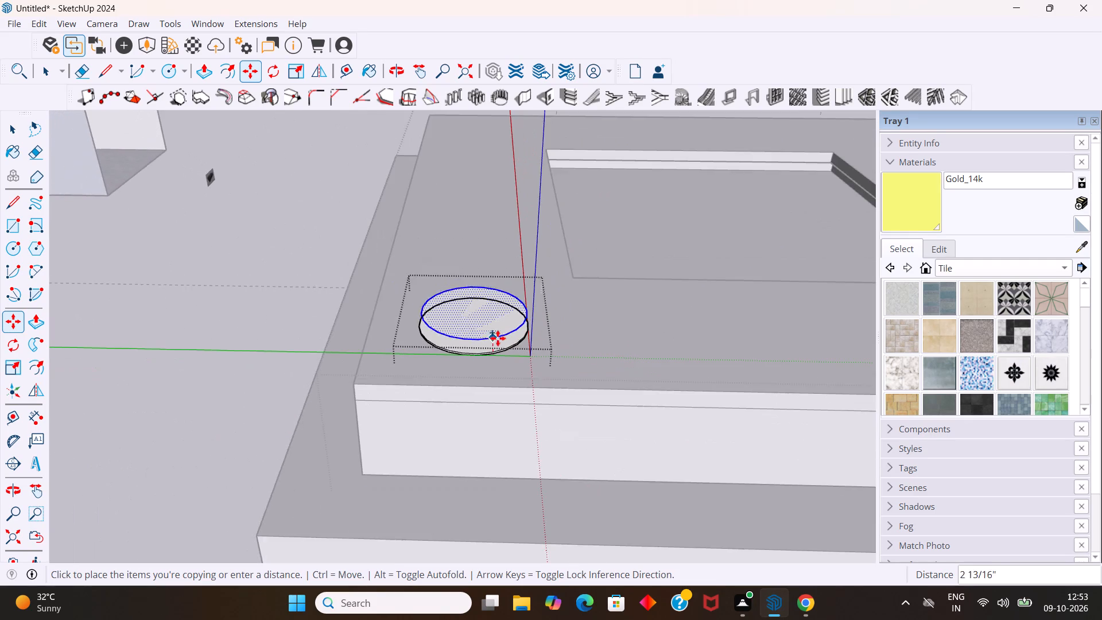
{"action": "scroll", "coordinate": [395, 326], "scroll_direction": "down", "scroll_amount": 14}
{"action": "scroll", "coordinate": [622, 348], "scroll_direction": "up", "scroll_amount": 4}
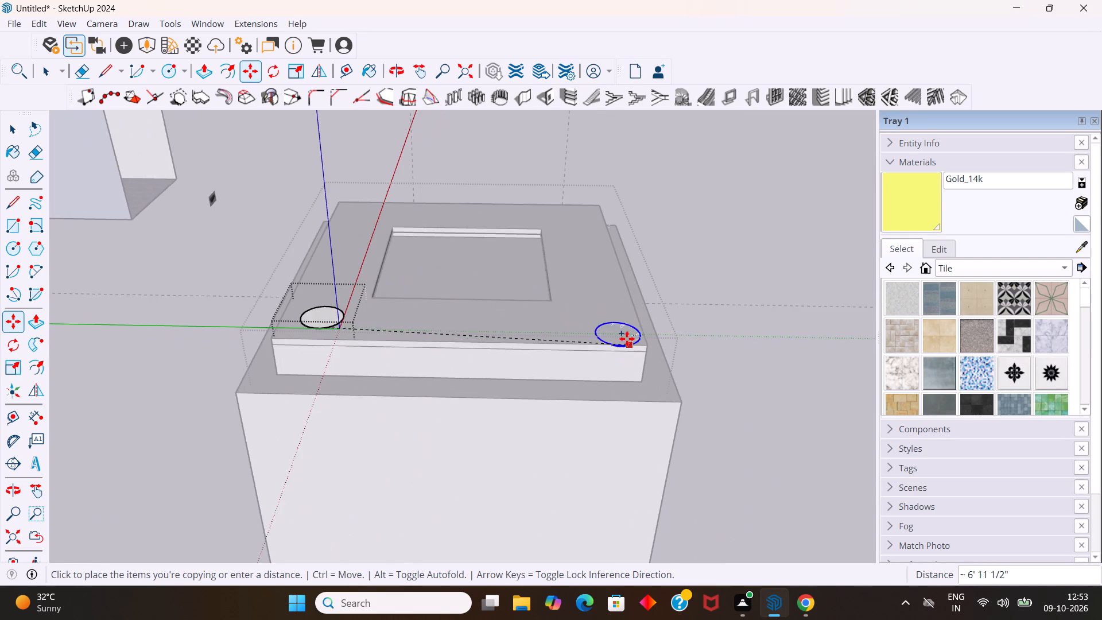
{"action": "scroll", "coordinate": [625, 336], "scroll_direction": "up", "scroll_amount": 3}
{"action": "left_click", "coordinate": [619, 330]}
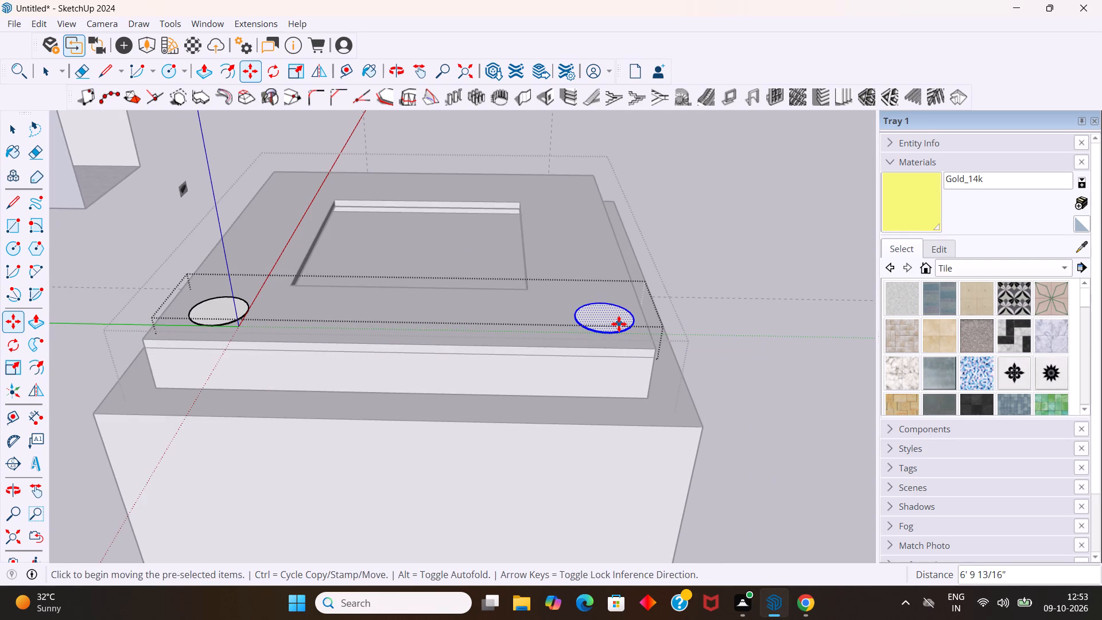
Divide the copy spacing by 2 to place another disc midway between the two corner discs.
{"action": "type", "text": "/2"}
{"action": "key", "text": "Return"}
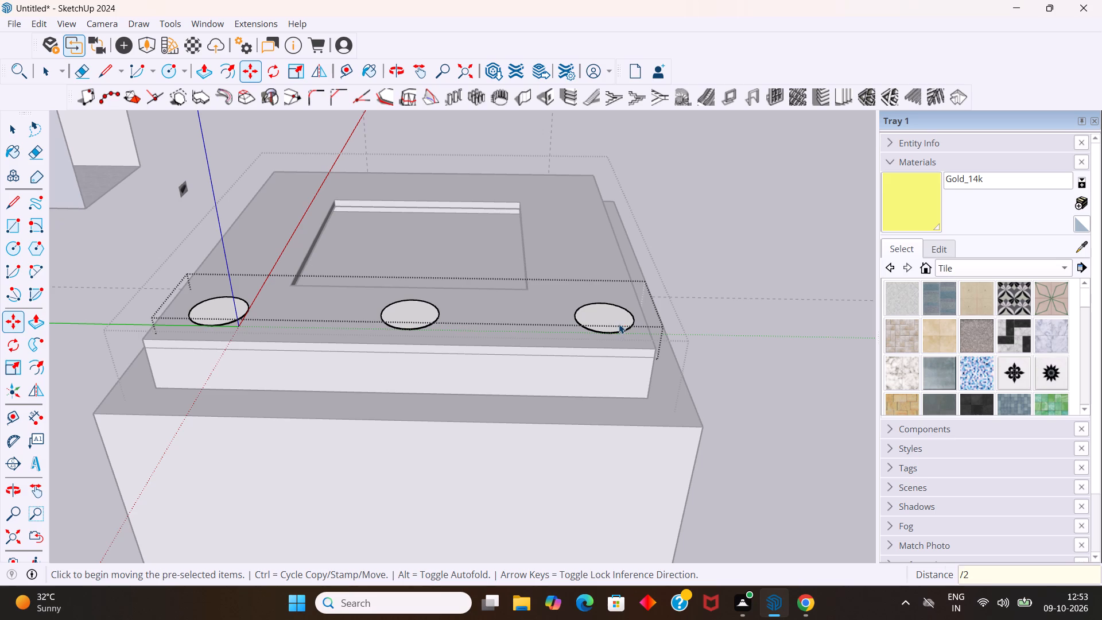
Copy the second corner's disc about 6' 9" along the red axis to the far corner of the ceiling border.
{"action": "key", "text": "space"}
{"action": "scroll", "coordinate": [611, 332], "scroll_direction": "up", "scroll_amount": 8}
{"action": "double_click", "coordinate": [643, 297]}
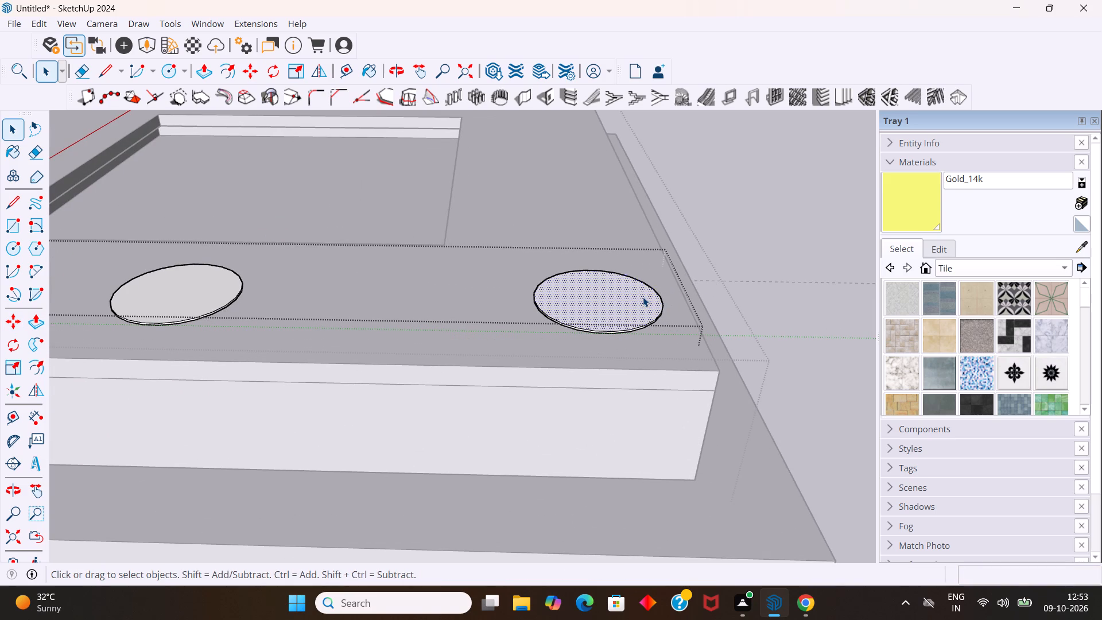
{"action": "scroll", "coordinate": [631, 312], "scroll_direction": "up", "scroll_amount": 9}
{"action": "middle_click_drag", "start_coordinate": [629, 331], "coordinate": [637, 246]}
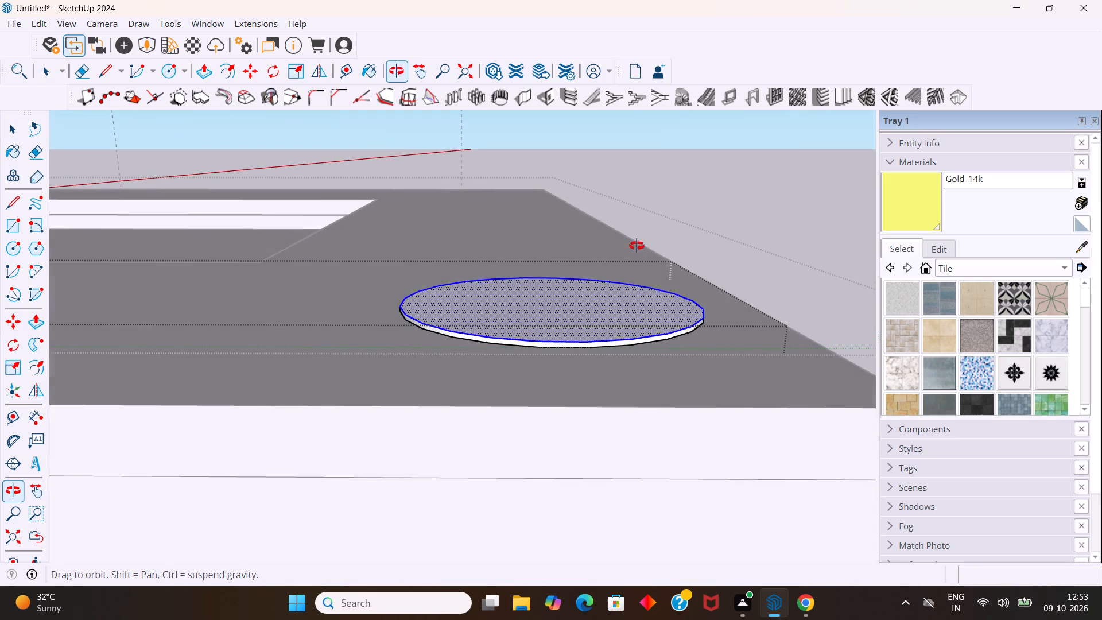
{"action": "middle_click_drag", "start_coordinate": [637, 246], "coordinate": [637, 245]}
{"action": "scroll", "coordinate": [535, 331], "scroll_direction": "up", "scroll_amount": 9, "text": "ctrl"}
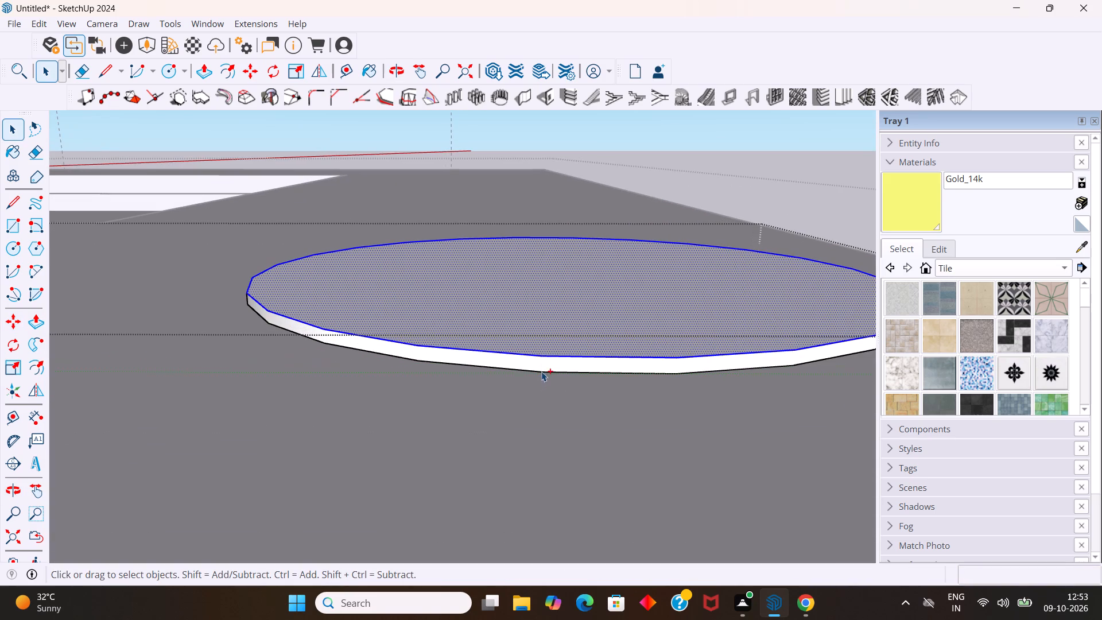
{"action": "left_click", "coordinate": [541, 366], "text": "ctrl"}
{"action": "left_click", "coordinate": [541, 370], "text": "ctrl"}
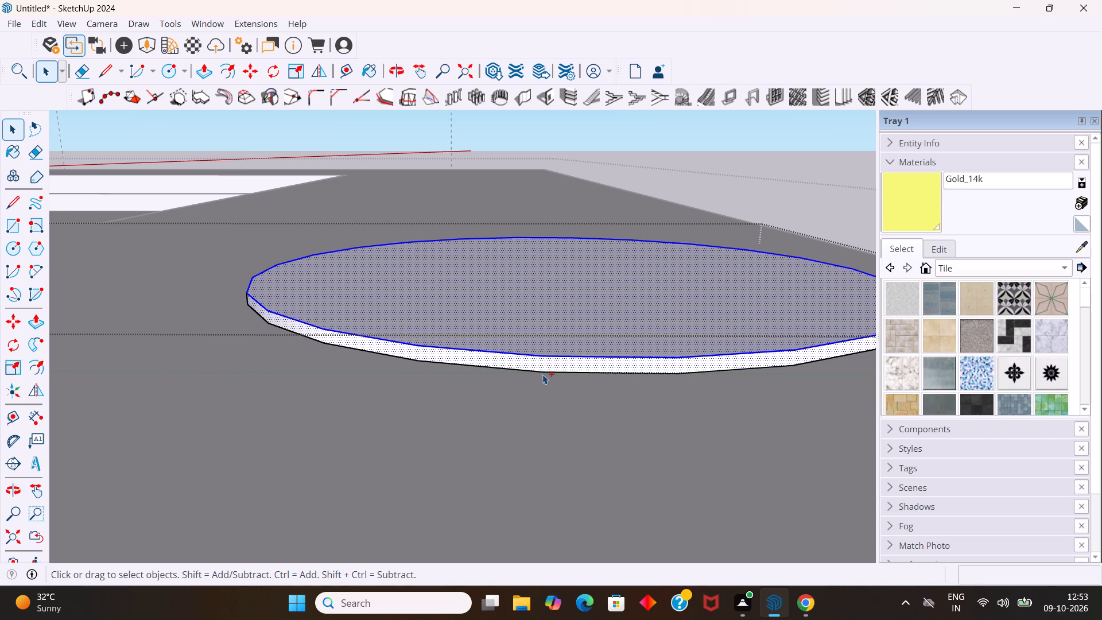
{"action": "left_click", "coordinate": [542, 374], "text": "ctrl"}
{"action": "left_click", "coordinate": [544, 370], "text": "ctrl"}
{"action": "left_click", "coordinate": [544, 370], "text": "ctrl"}
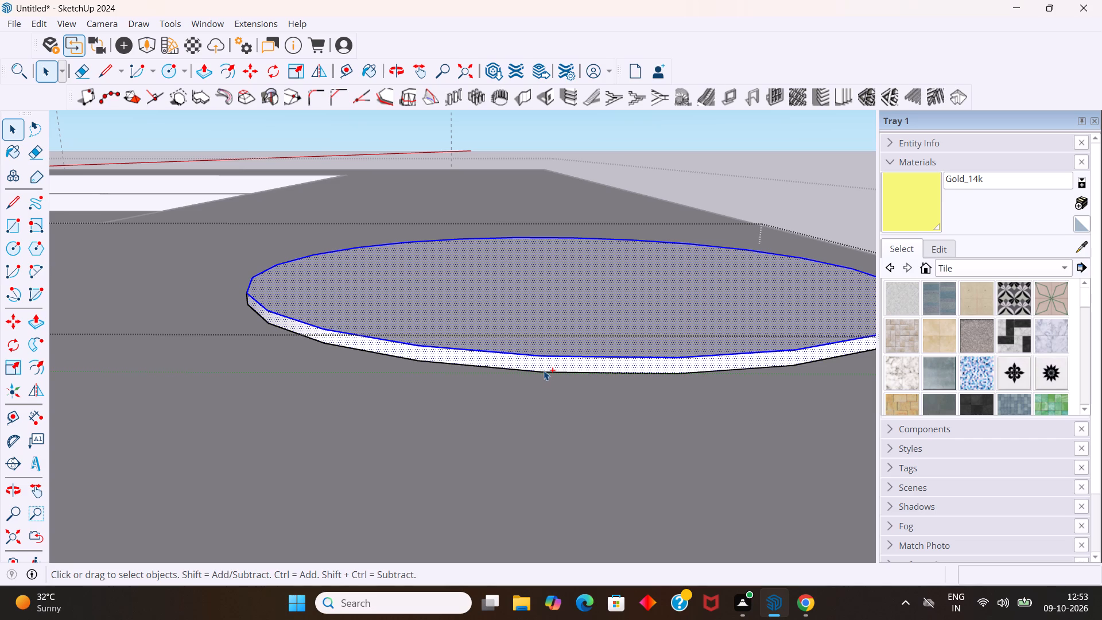
{"action": "scroll", "coordinate": [536, 370], "scroll_direction": "up", "scroll_amount": 5, "text": "ctrl"}
{"action": "left_click", "coordinate": [535, 370], "text": "ctrl"}
{"action": "left_click", "coordinate": [535, 374], "text": "ctrl"}
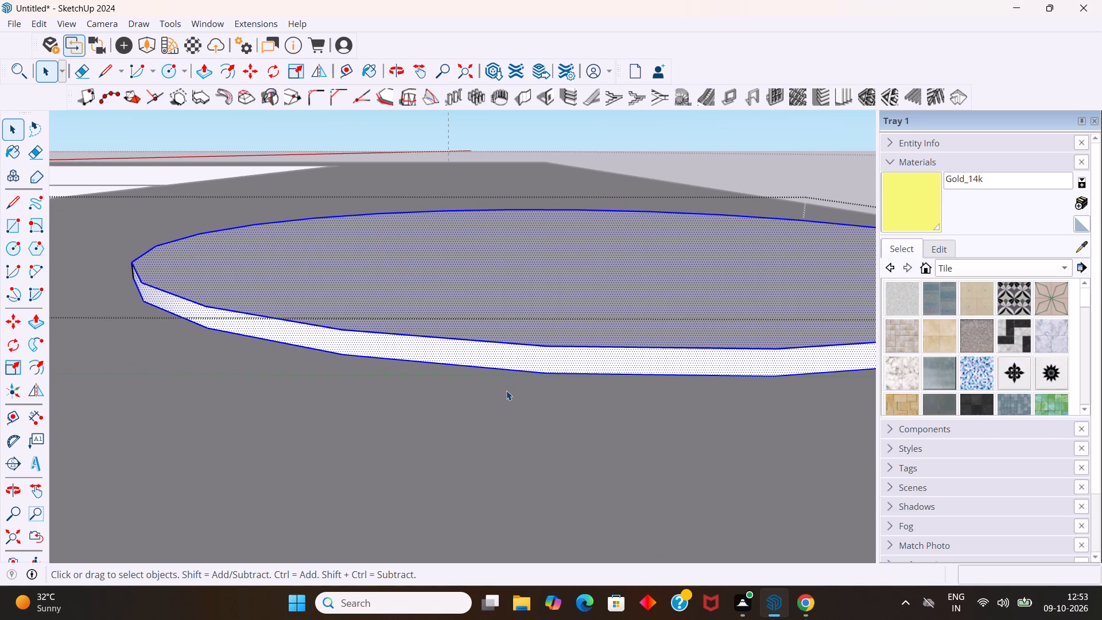
{"action": "key", "text": "m"}
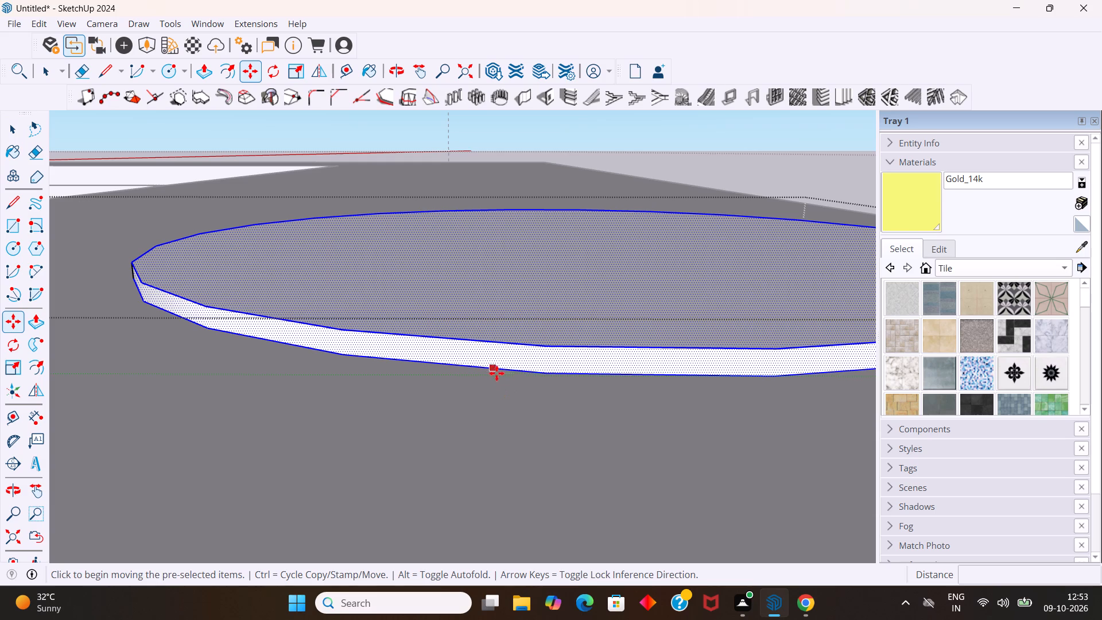
{"action": "left_click", "coordinate": [538, 374]}
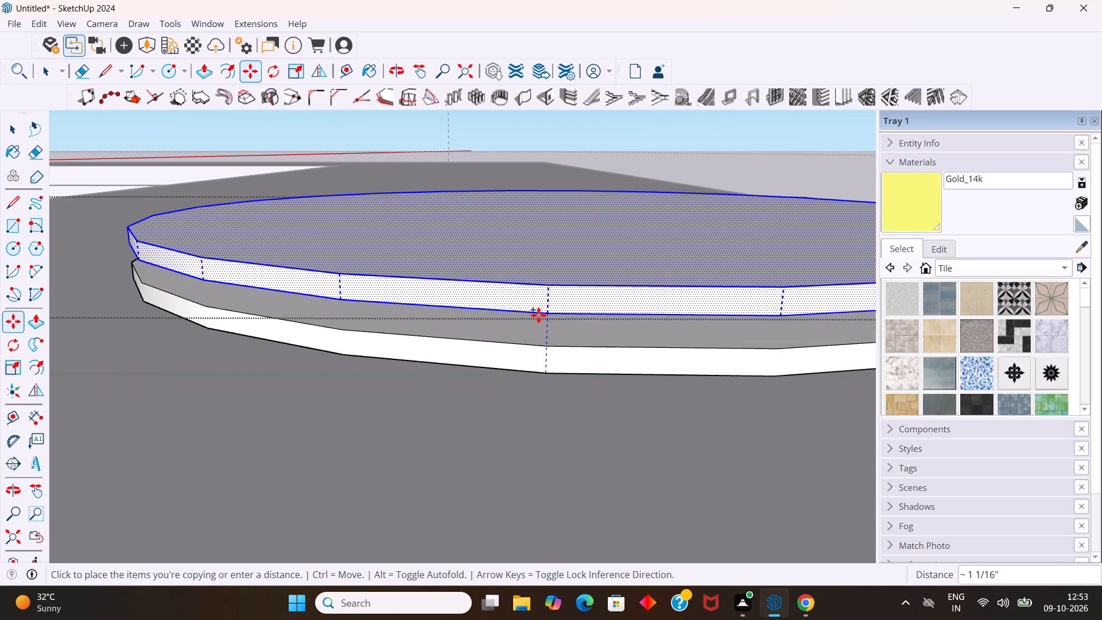
{"action": "scroll", "coordinate": [538, 314], "scroll_direction": "down", "scroll_amount": 5}
{"action": "scroll", "coordinate": [525, 255], "scroll_direction": "down", "scroll_amount": 5}
{"action": "scroll", "coordinate": [507, 208], "scroll_direction": "down", "scroll_amount": 14}
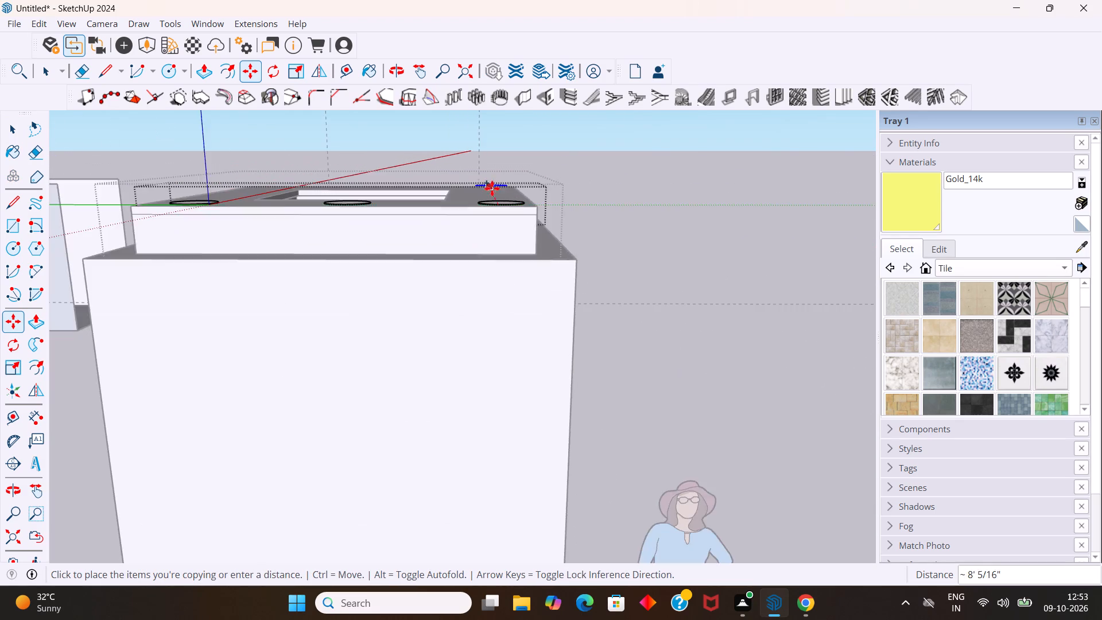
{"action": "middle_click_drag", "start_coordinate": [483, 171], "coordinate": [541, 498]}
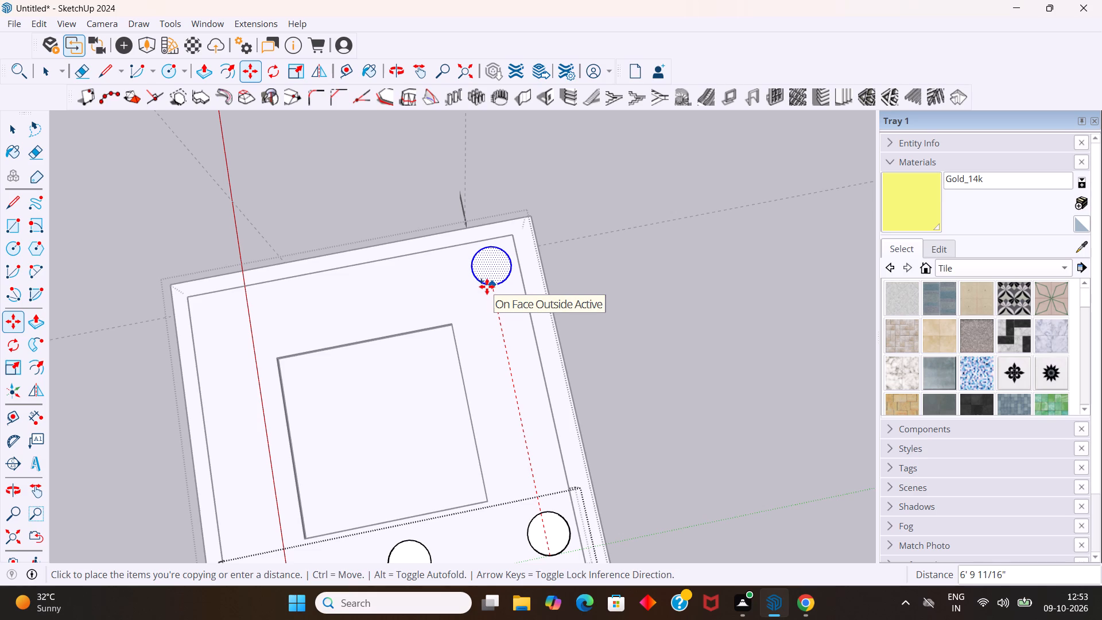
{"action": "left_click", "coordinate": [490, 288]}
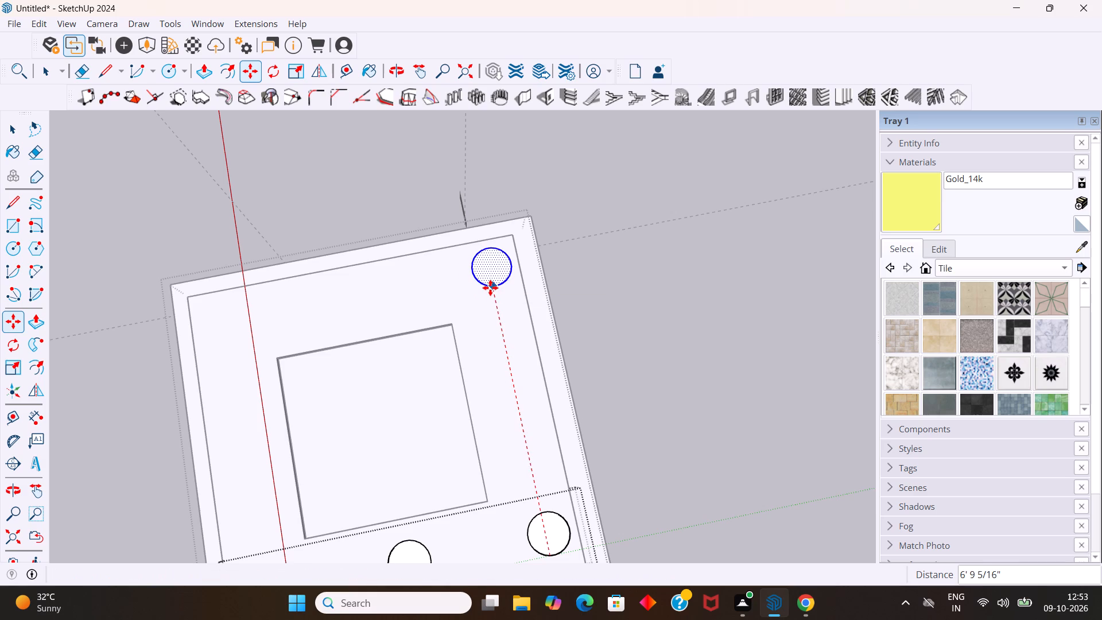
Divide this copy spacing by 2 to add a disc midway along the red-axis side of the border.
{"action": "type", "text": "/2"}
{"action": "key", "text": "Return"}
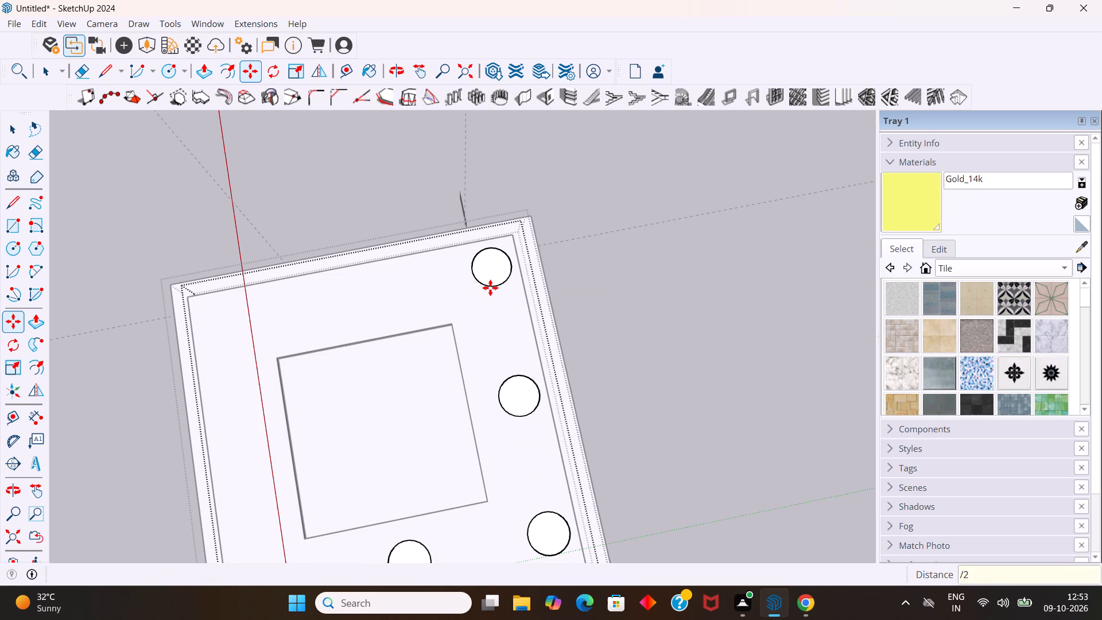
Copy the far corner's disc about 6' 10" along the green axis to the remaining empty corner of the border.
{"action": "key", "text": "space"}
{"action": "middle_click_drag", "start_coordinate": [492, 285], "coordinate": [492, 253]}
{"action": "scroll", "coordinate": [492, 285], "scroll_direction": "up", "scroll_amount": 13}
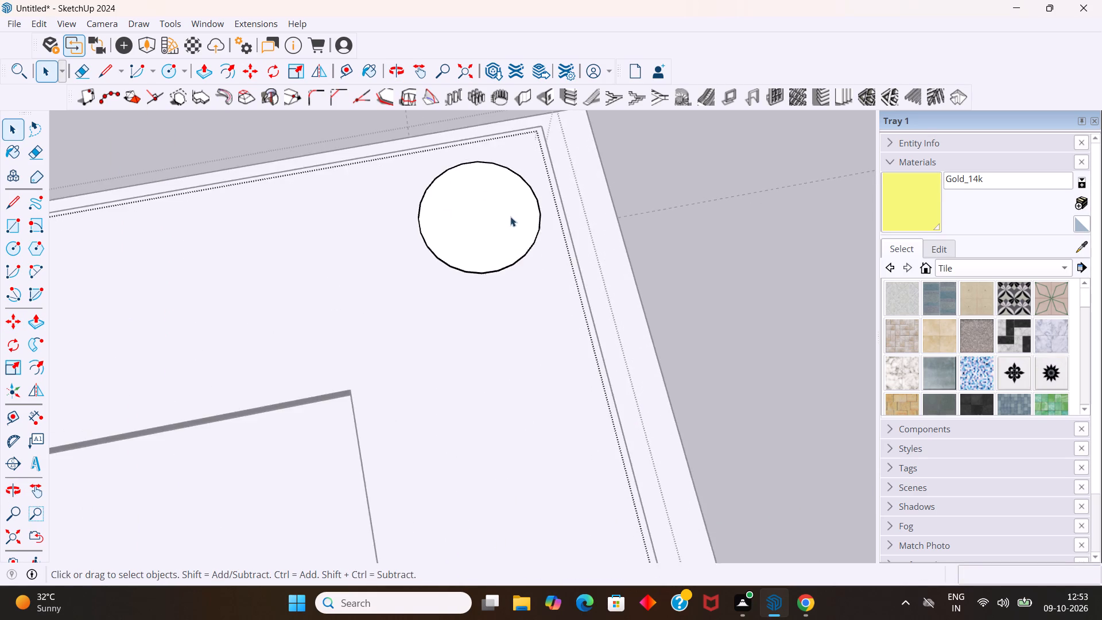
{"action": "scroll", "coordinate": [510, 216], "scroll_direction": "up", "scroll_amount": 2}
{"action": "middle_click_drag", "start_coordinate": [521, 255], "coordinate": [467, 139]}
{"action": "scroll", "coordinate": [473, 185], "scroll_direction": "up", "scroll_amount": 6}
{"action": "left_click", "coordinate": [469, 204]}
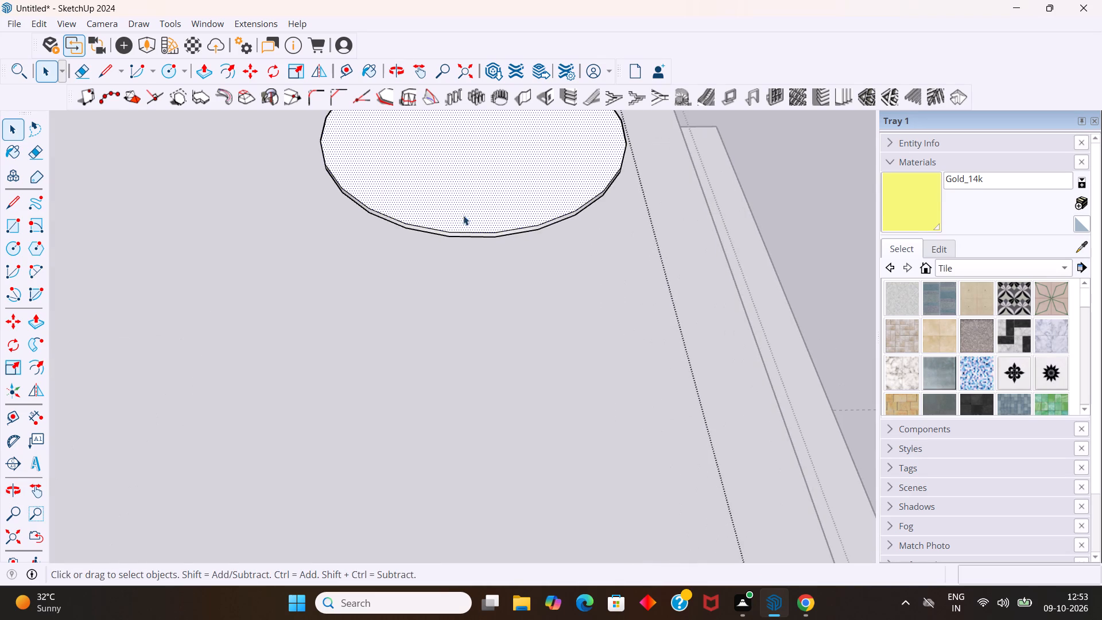
{"action": "left_click", "coordinate": [454, 234], "text": "ctrl"}
{"action": "scroll", "coordinate": [455, 234], "scroll_direction": "up", "scroll_amount": 9, "text": "ctrl"}
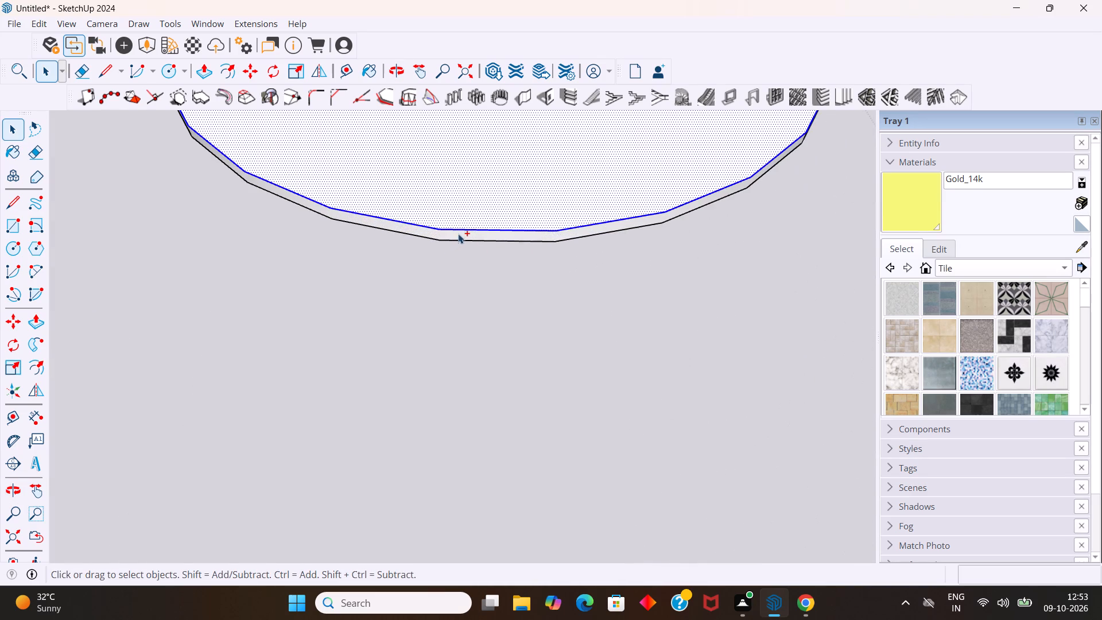
{"action": "left_click", "coordinate": [458, 241], "text": "ctrl"}
{"action": "left_click", "coordinate": [458, 235], "text": "ctrl"}
{"action": "left_click", "coordinate": [465, 214], "text": "ctrl"}
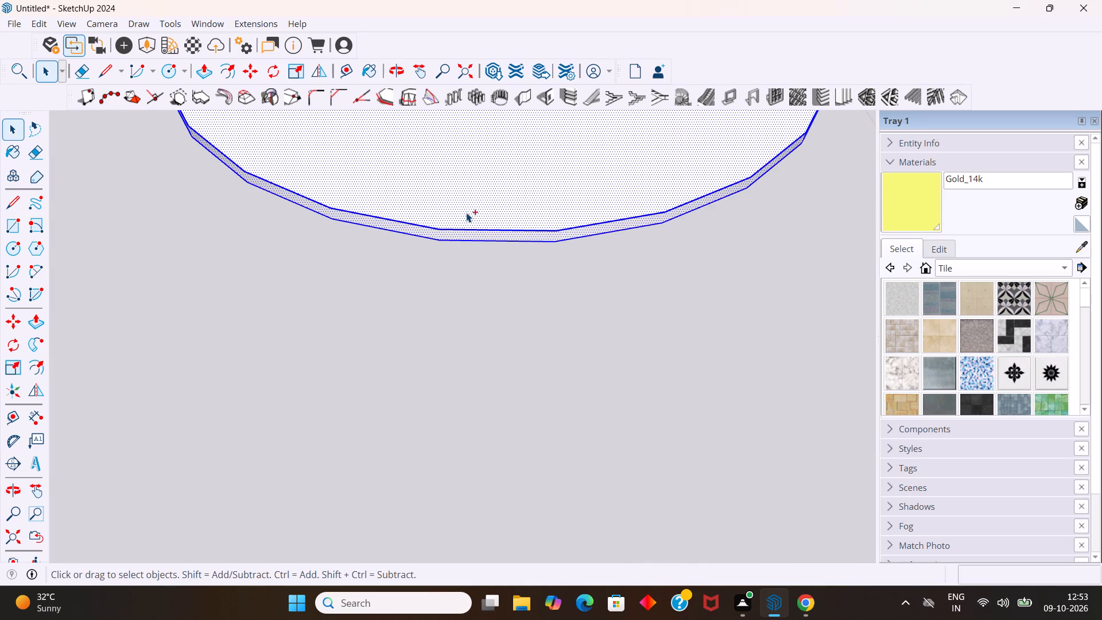
{"action": "key", "text": "m"}
{"action": "scroll", "coordinate": [436, 223], "scroll_direction": "down", "scroll_amount": 4}
{"action": "left_click", "coordinate": [434, 228]}
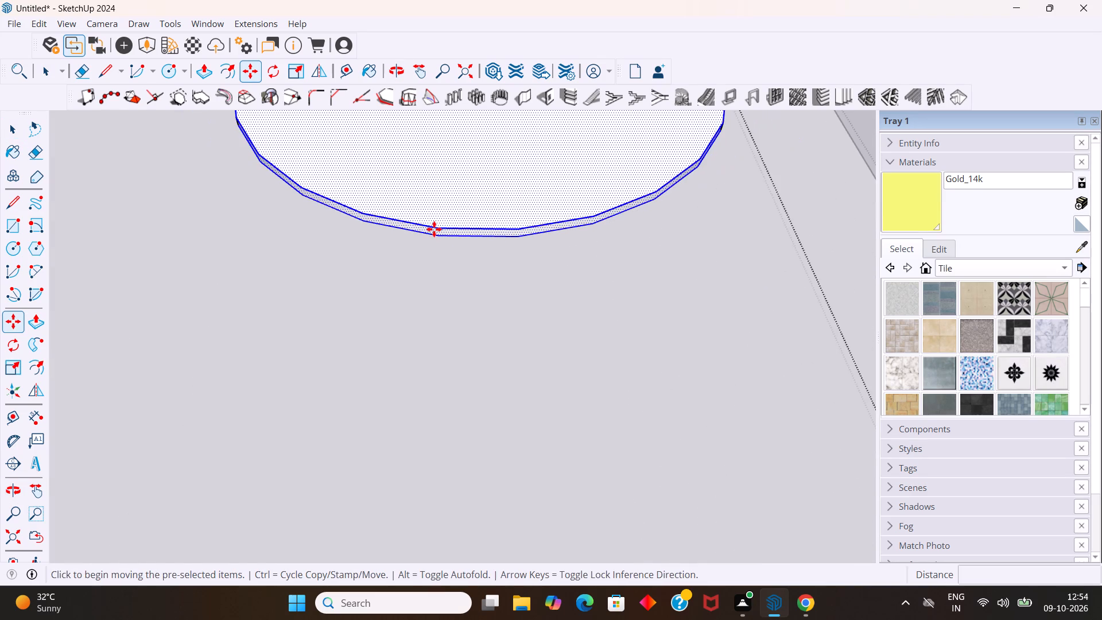
{"action": "scroll", "coordinate": [294, 247], "scroll_direction": "down", "scroll_amount": 12}
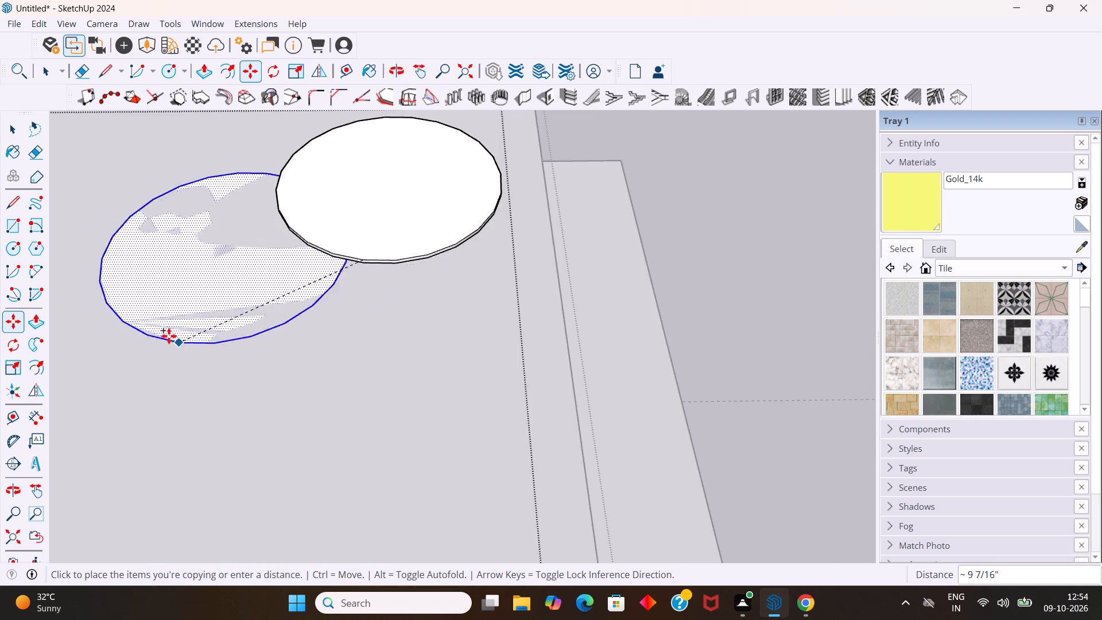
{"action": "scroll", "coordinate": [169, 336], "scroll_direction": "down", "scroll_amount": 20}
{"action": "scroll", "coordinate": [169, 336], "scroll_direction": "down", "scroll_amount": 8}
{"action": "scroll", "coordinate": [231, 358], "scroll_direction": "up", "scroll_amount": 3}
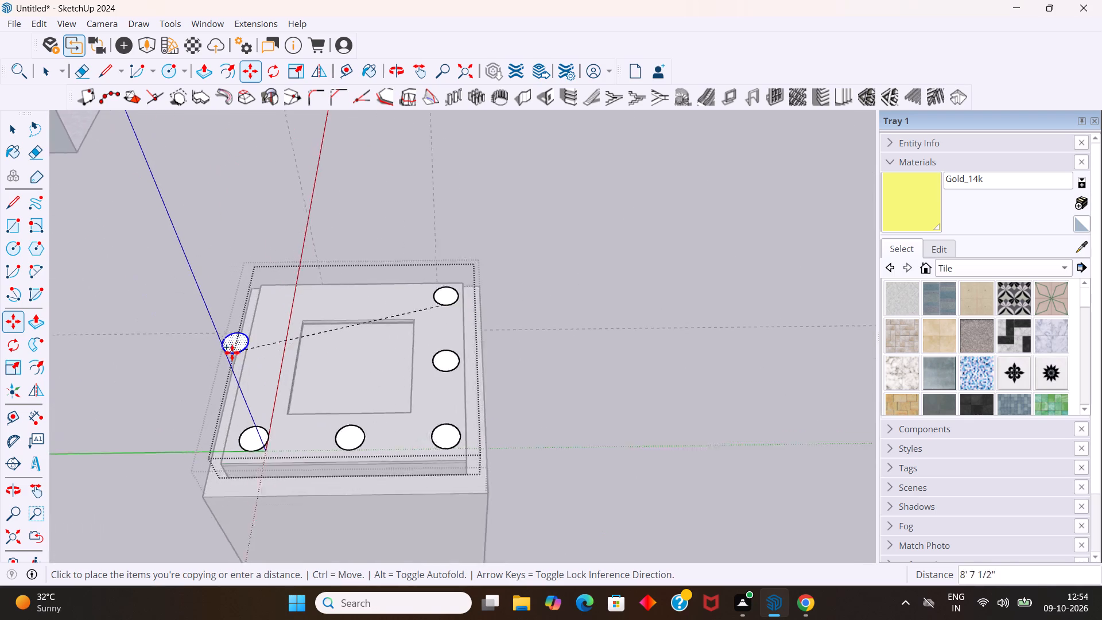
{"action": "scroll", "coordinate": [232, 352], "scroll_direction": "up", "scroll_amount": 10}
{"action": "scroll", "coordinate": [252, 294], "scroll_direction": "up", "scroll_amount": 2}
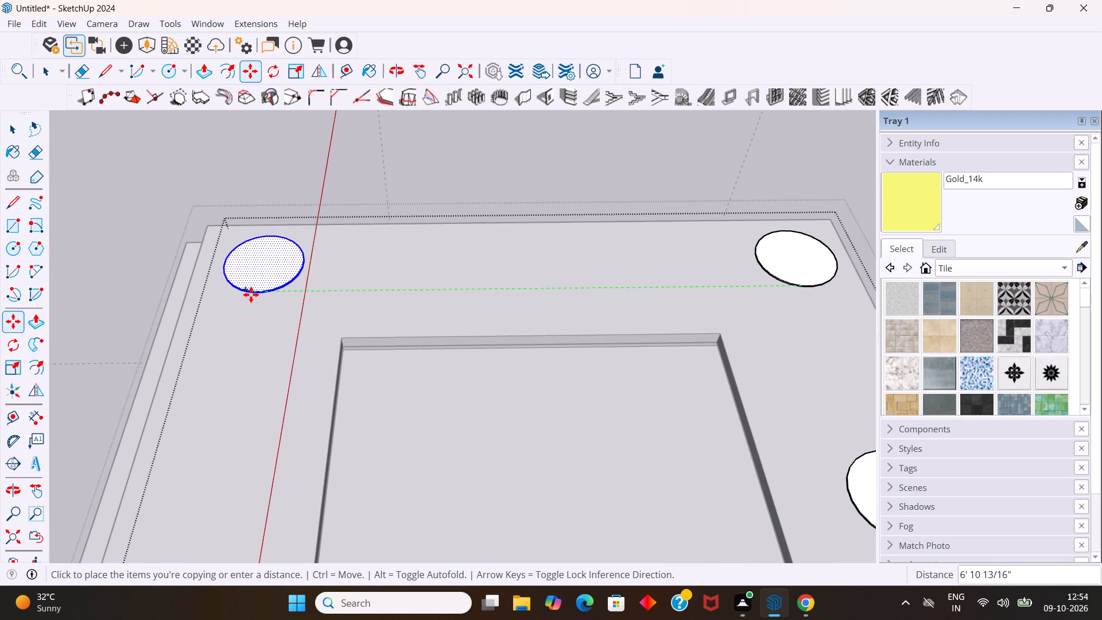
{"action": "scroll", "coordinate": [251, 294], "scroll_direction": "up", "scroll_amount": 2}
{"action": "left_click", "coordinate": [258, 300]}
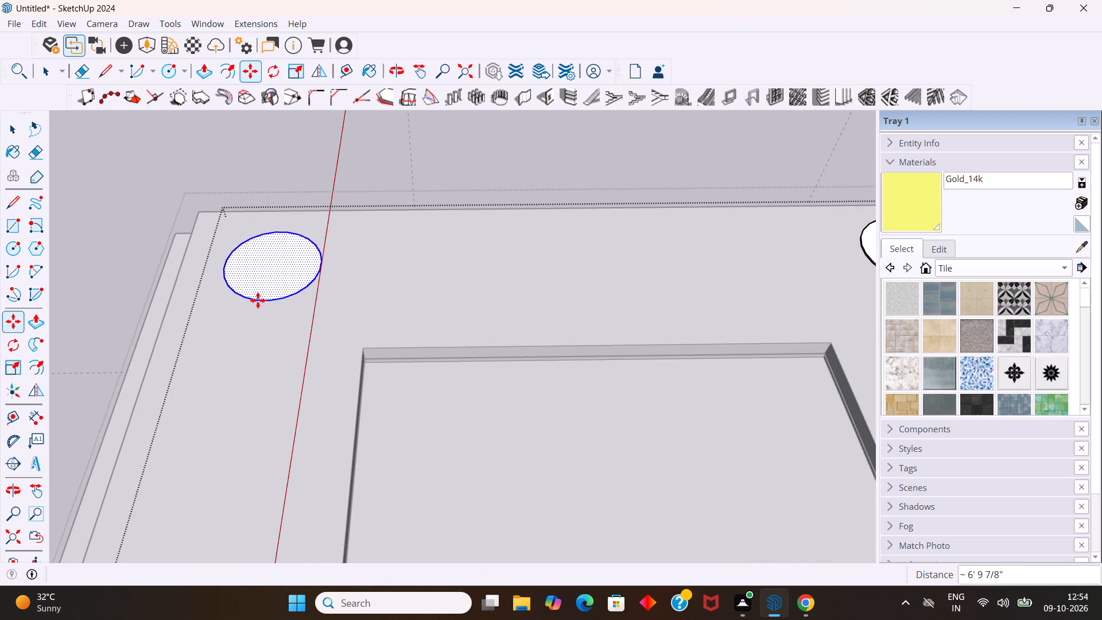
Divide the copy spacing by 2 to add a disc midway along the far side of the border.
{"action": "type", "text": "/2"}
{"action": "key", "text": "Return"}
{"action": "scroll", "coordinate": [275, 311], "scroll_direction": "down", "scroll_amount": 4}
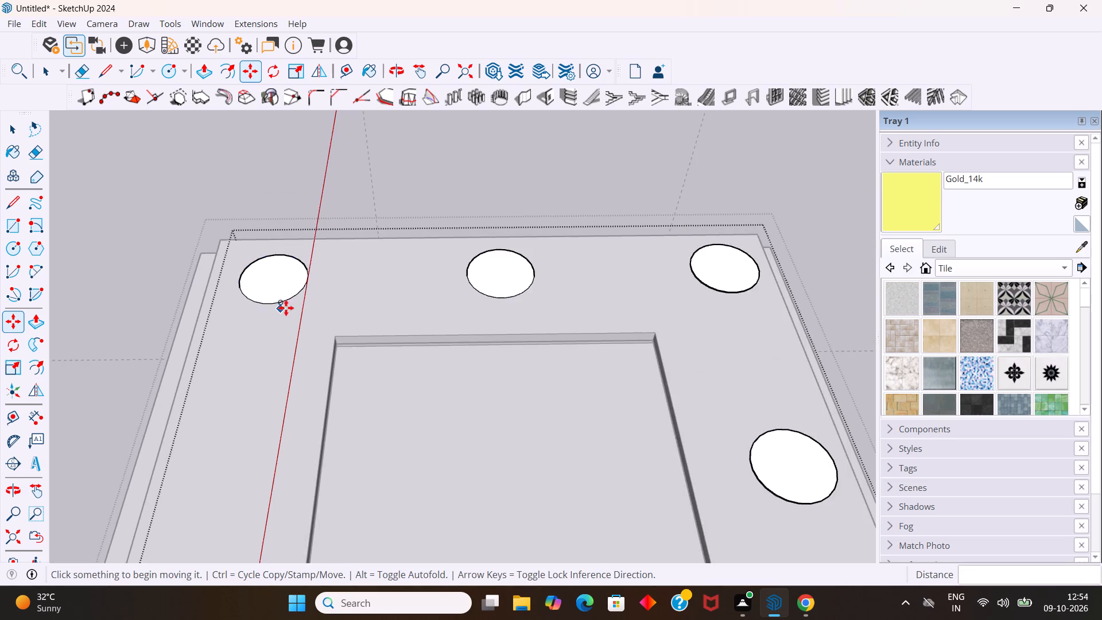
{"action": "scroll", "coordinate": [294, 278], "scroll_direction": "down", "scroll_amount": 9}
{"action": "scroll", "coordinate": [282, 370], "scroll_direction": "up", "scroll_amount": 4}
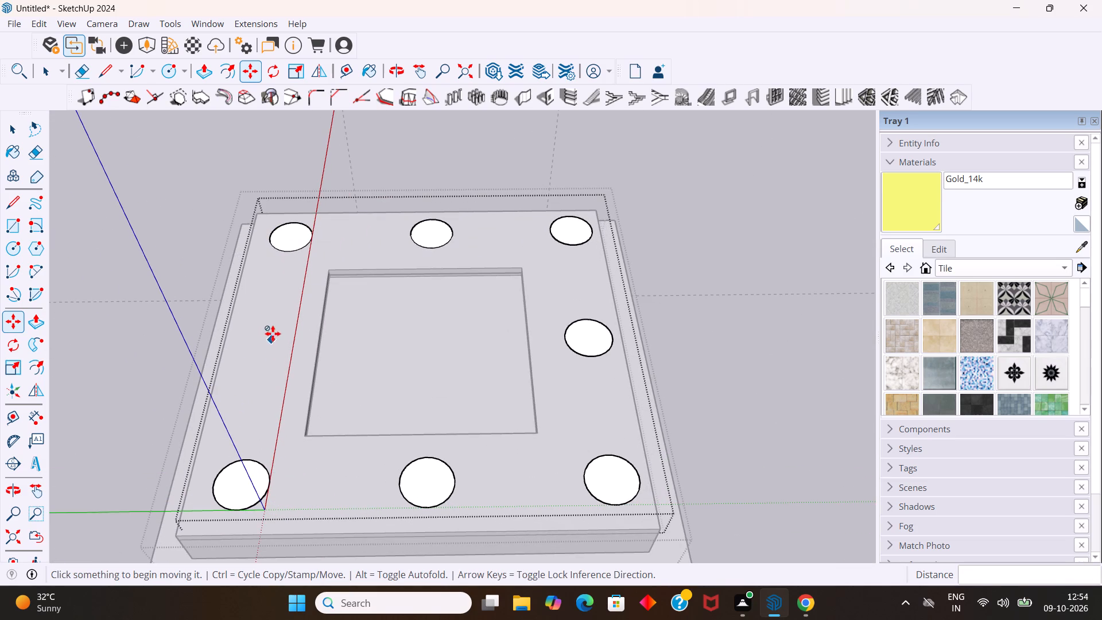
{"action": "scroll", "coordinate": [273, 319], "scroll_direction": "up", "scroll_amount": 4}
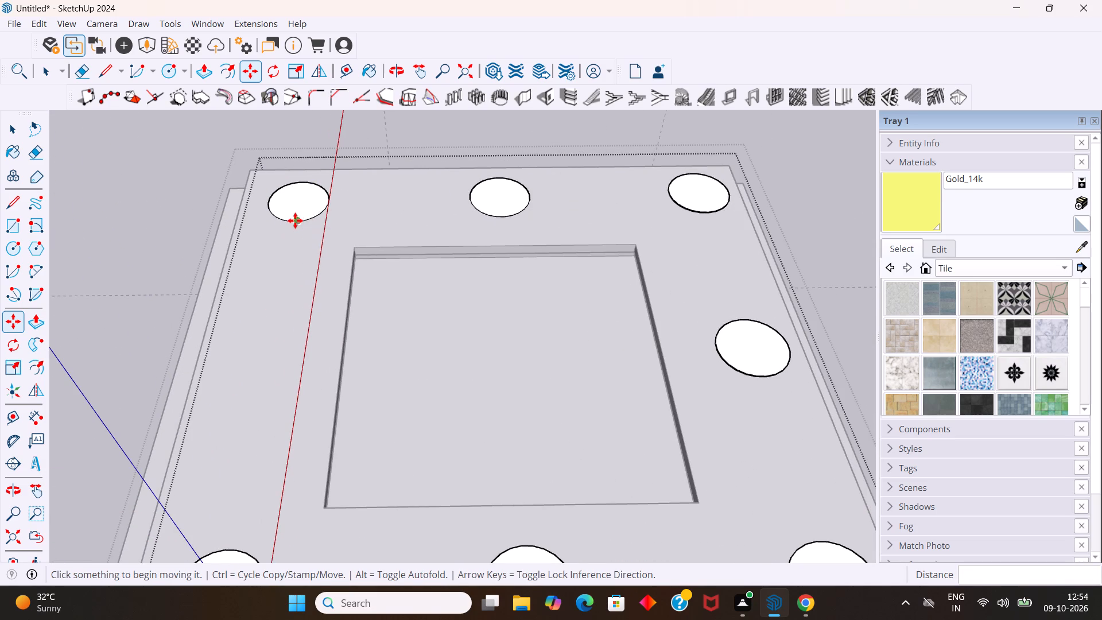
Undo the last disc copy and its midpoint division on the far side of the ceiling border.
{"action": "scroll", "coordinate": [295, 215], "scroll_direction": "up", "scroll_amount": 4}
{"action": "key", "text": "space"}
{"action": "scroll", "coordinate": [297, 197], "scroll_direction": "up", "scroll_amount": 8}
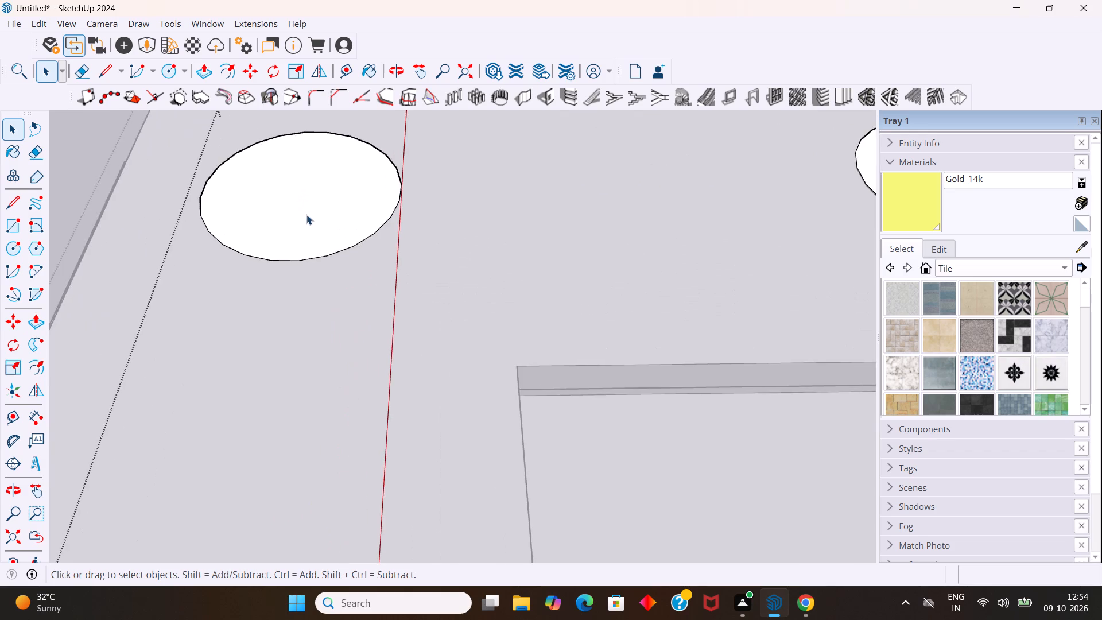
{"action": "left_click", "coordinate": [306, 215]}
{"action": "scroll", "coordinate": [306, 233], "scroll_direction": "up", "scroll_amount": 2}
{"action": "middle_click_drag", "start_coordinate": [309, 231], "coordinate": [335, 149]}
{"action": "scroll", "coordinate": [322, 167], "scroll_direction": "down", "scroll_amount": 4}
{"action": "middle_click_drag", "start_coordinate": [317, 183], "coordinate": [244, 328]}
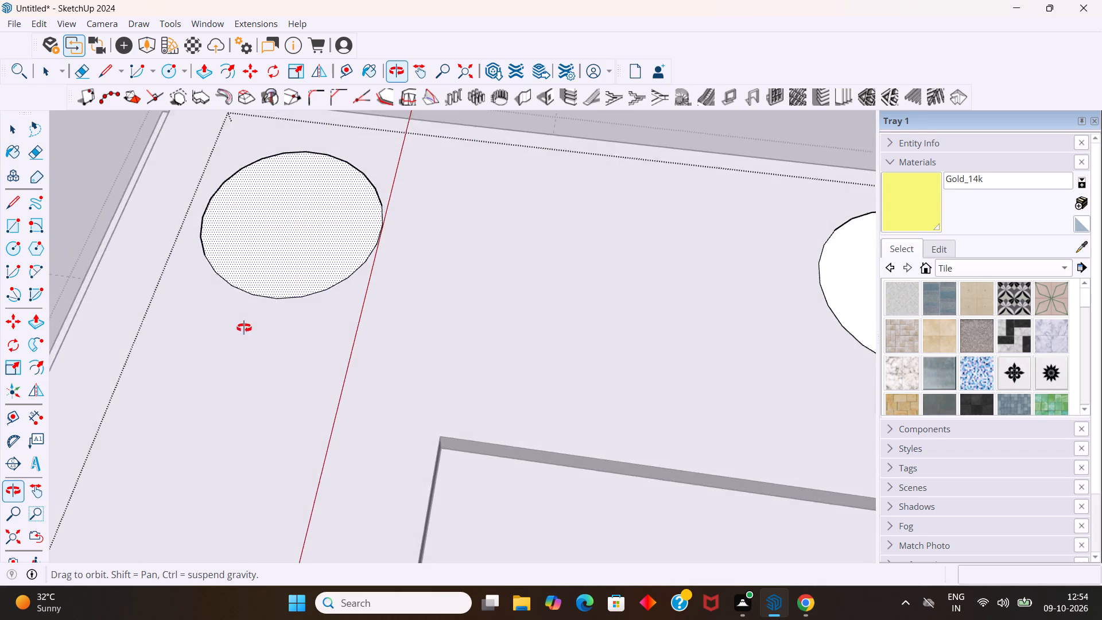
{"action": "middle_click_drag", "start_coordinate": [244, 328], "coordinate": [243, 328]}
{"action": "scroll", "coordinate": [218, 264], "scroll_direction": "up", "scroll_amount": 9}
{"action": "middle_click_drag", "start_coordinate": [192, 245], "coordinate": [476, 200]}
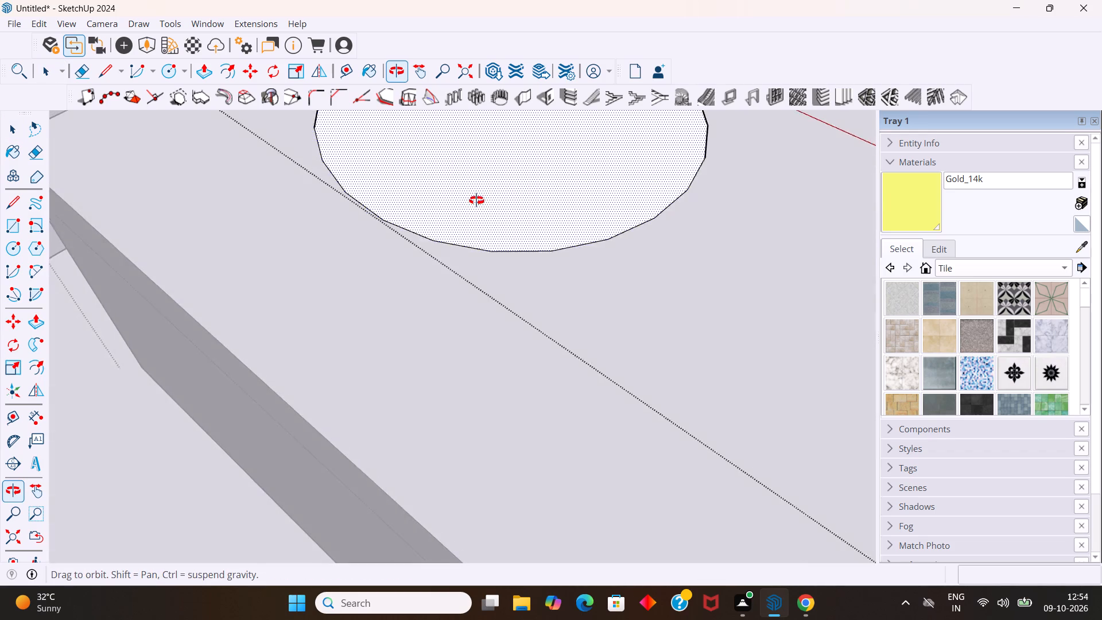
{"action": "middle_click_drag", "start_coordinate": [476, 200], "coordinate": [119, 257]}
{"action": "scroll", "coordinate": [121, 258], "scroll_direction": "down", "scroll_amount": 11}
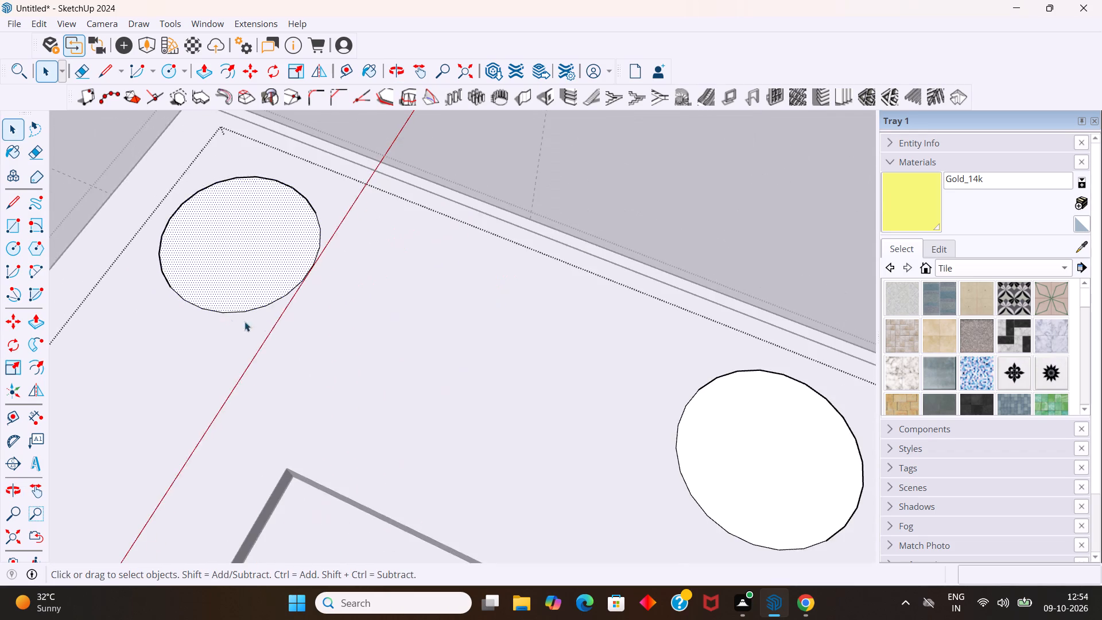
{"action": "scroll", "coordinate": [377, 293], "scroll_direction": "down", "scroll_amount": 5}
{"action": "key", "text": "ctrl+z"}
Copy the whole far corner disc 6' 9 1/4" along the green axis to the empty corner of the ceiling border.
{"action": "scroll", "coordinate": [491, 294], "scroll_direction": "down", "scroll_amount": 6}
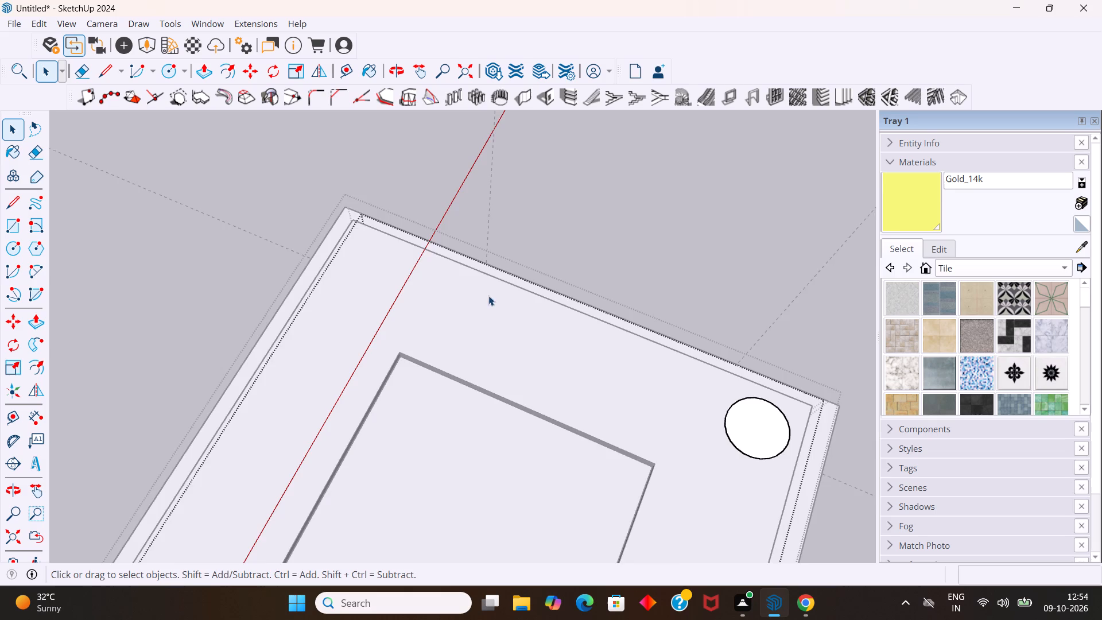
{"action": "scroll", "coordinate": [481, 289], "scroll_direction": "down", "scroll_amount": 3}
{"action": "scroll", "coordinate": [693, 379], "scroll_direction": "up", "scroll_amount": 8}
{"action": "middle_click_drag", "start_coordinate": [695, 375], "coordinate": [702, 345]}
{"action": "scroll", "coordinate": [699, 369], "scroll_direction": "up", "scroll_amount": 5}
{"action": "middle_click_drag", "start_coordinate": [701, 359], "coordinate": [738, 227]}
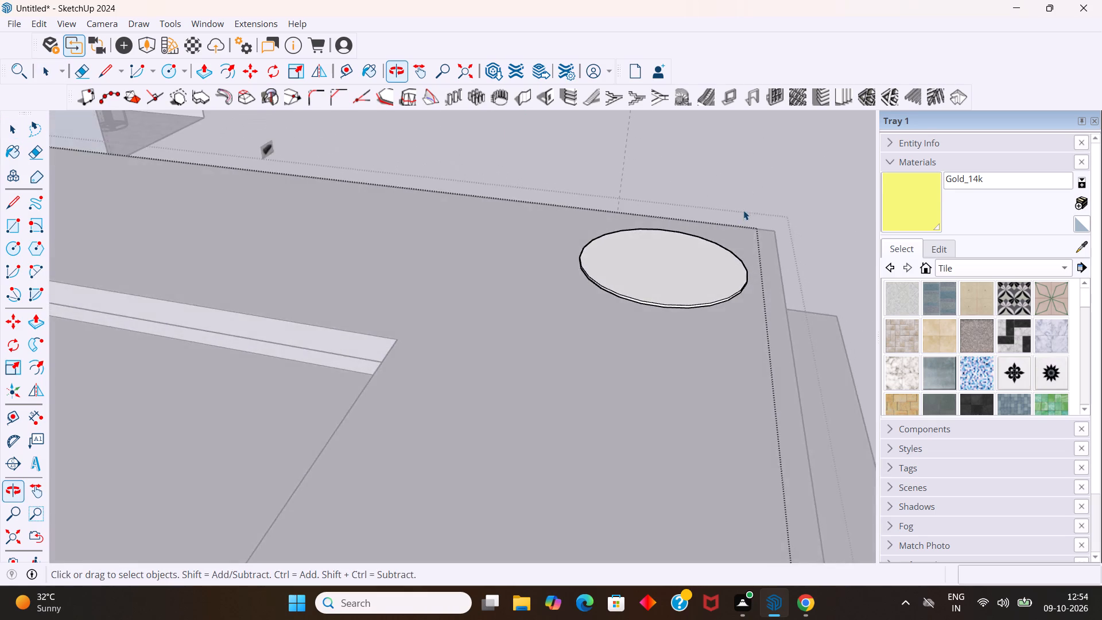
{"action": "scroll", "coordinate": [605, 273], "scroll_direction": "up", "scroll_amount": 14}
{"action": "left_click", "coordinate": [624, 289]}
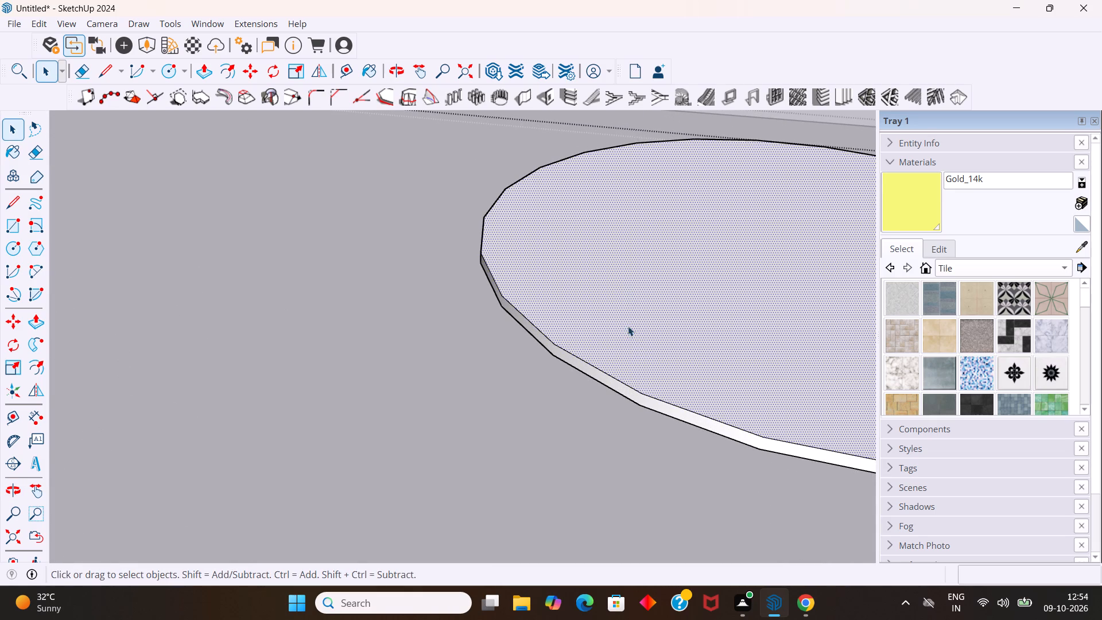
{"action": "left_click", "coordinate": [637, 392], "text": "ctrl"}
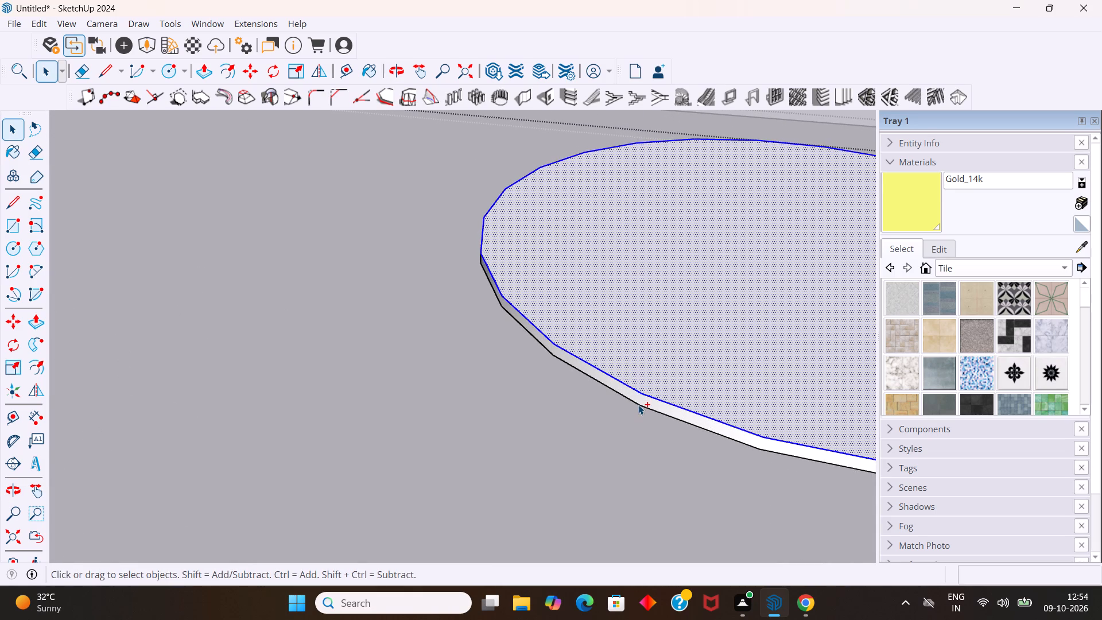
{"action": "left_click", "coordinate": [638, 405], "text": "ctrl"}
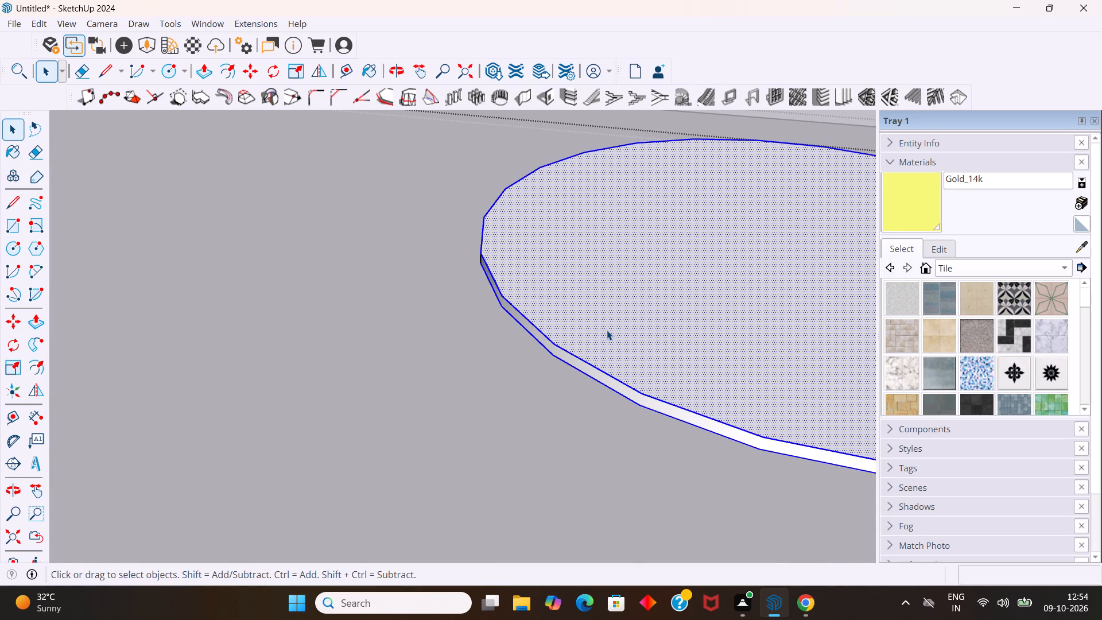
{"action": "key", "text": "m"}
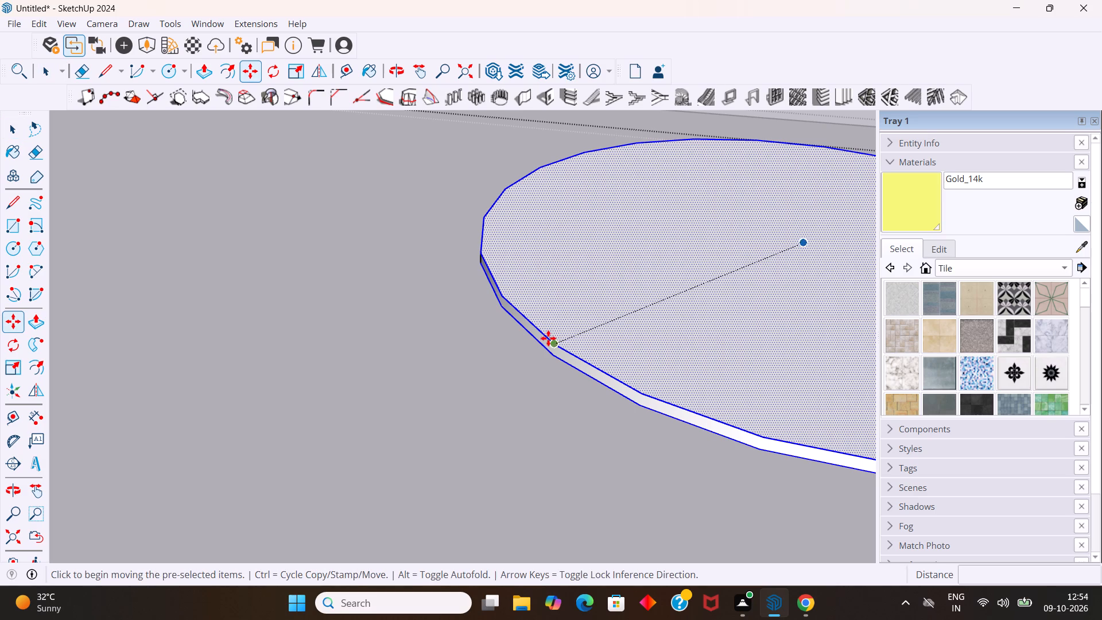
{"action": "left_click", "coordinate": [548, 338]}
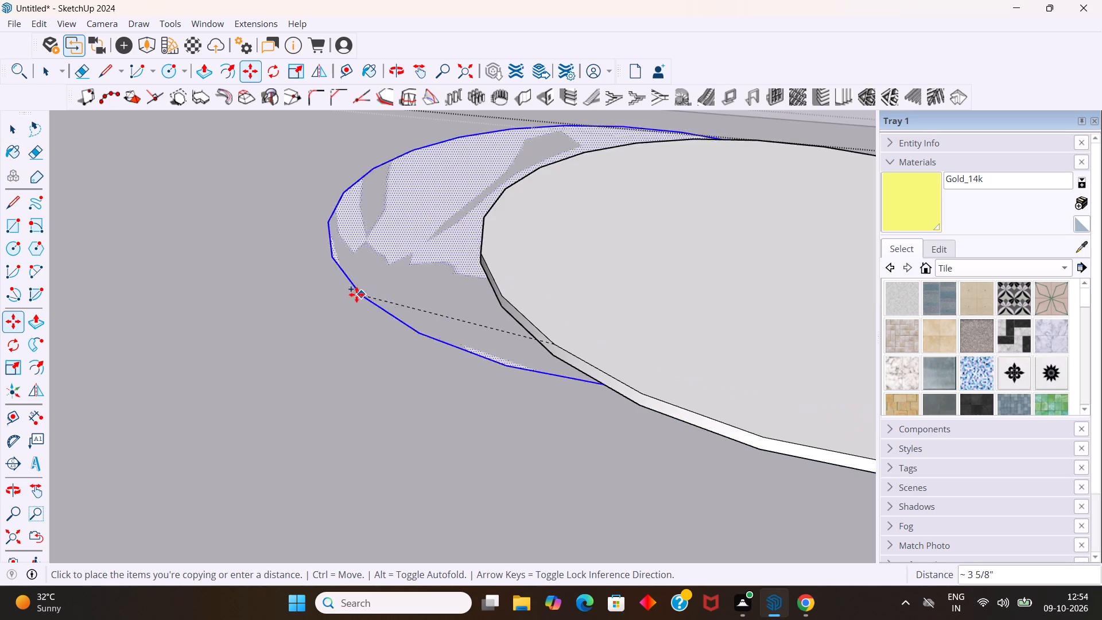
{"action": "scroll", "coordinate": [356, 294], "scroll_direction": "down", "scroll_amount": 10}
{"action": "scroll", "coordinate": [53, 292], "scroll_direction": "down", "scroll_amount": 15}
{"action": "scroll", "coordinate": [99, 270], "scroll_direction": "up", "scroll_amount": 1}
{"action": "scroll", "coordinate": [99, 270], "scroll_direction": "down", "scroll_amount": 3}
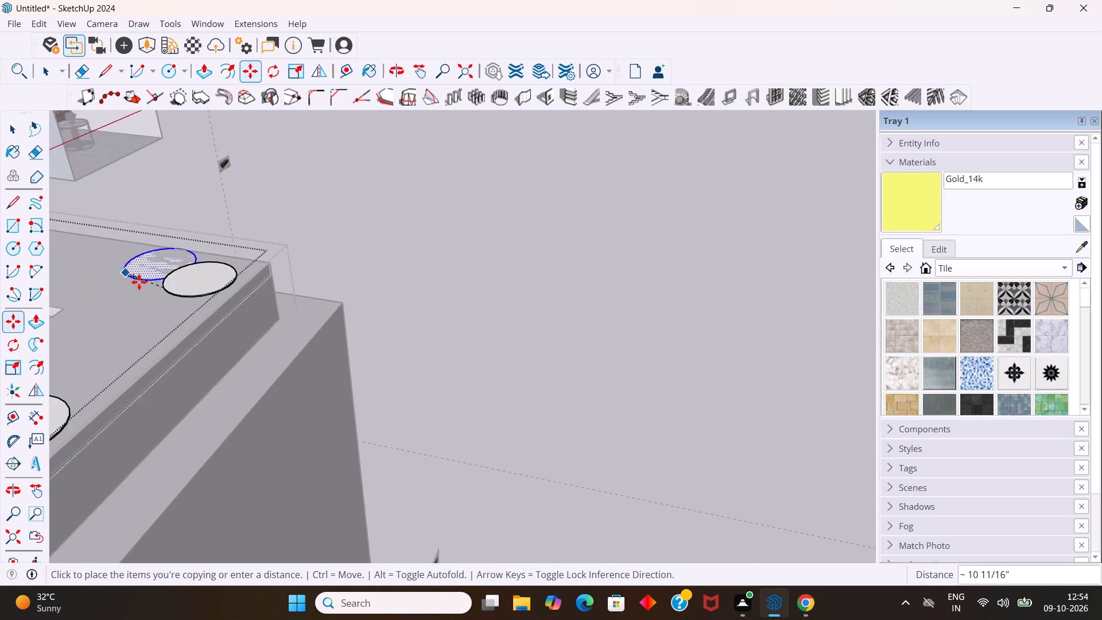
{"action": "scroll", "coordinate": [139, 282], "scroll_direction": "down", "scroll_amount": 1}
{"action": "middle_click_drag", "start_coordinate": [240, 312], "coordinate": [558, 331]}
{"action": "scroll", "coordinate": [555, 328], "scroll_direction": "down", "scroll_amount": 12}
{"action": "scroll", "coordinate": [422, 466], "scroll_direction": "up", "scroll_amount": 5}
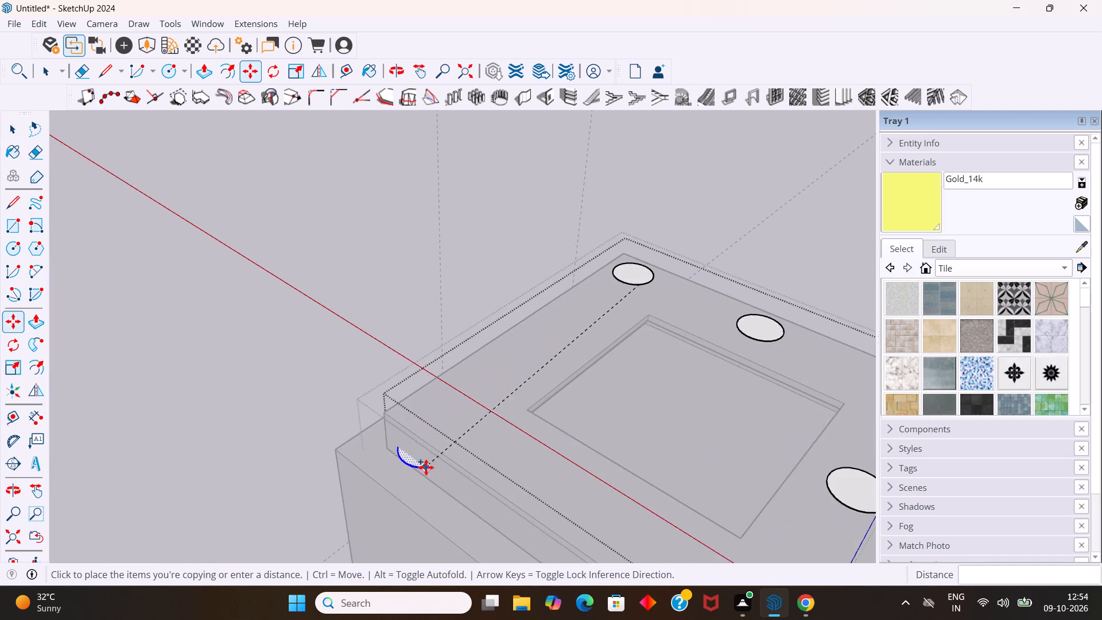
{"action": "scroll", "coordinate": [451, 439], "scroll_direction": "up", "scroll_amount": 8}
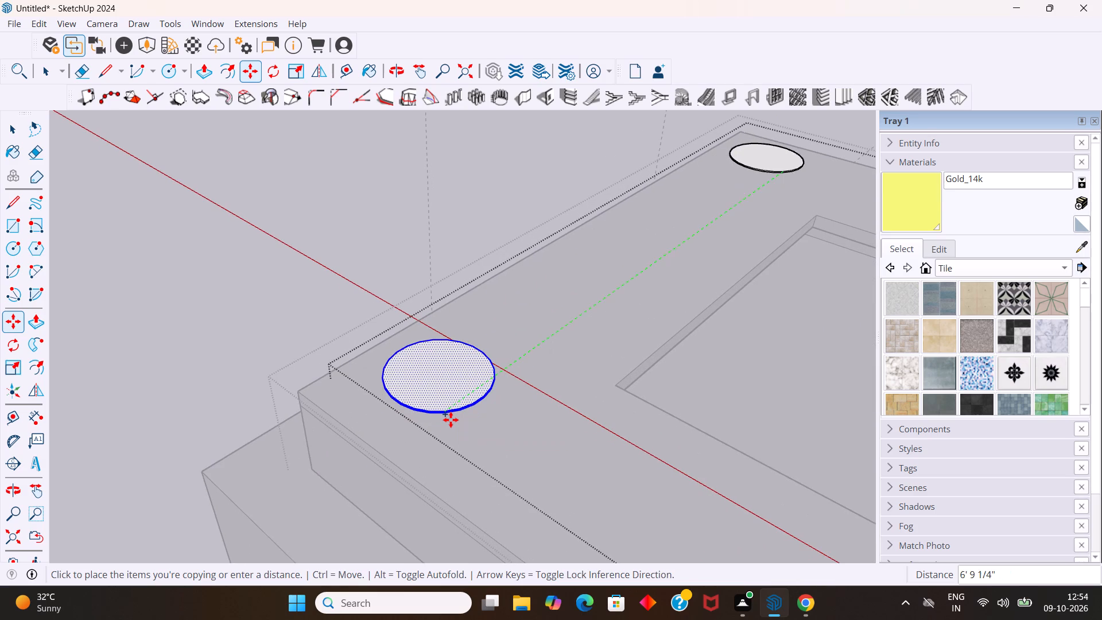
{"action": "left_click", "coordinate": [451, 420]}
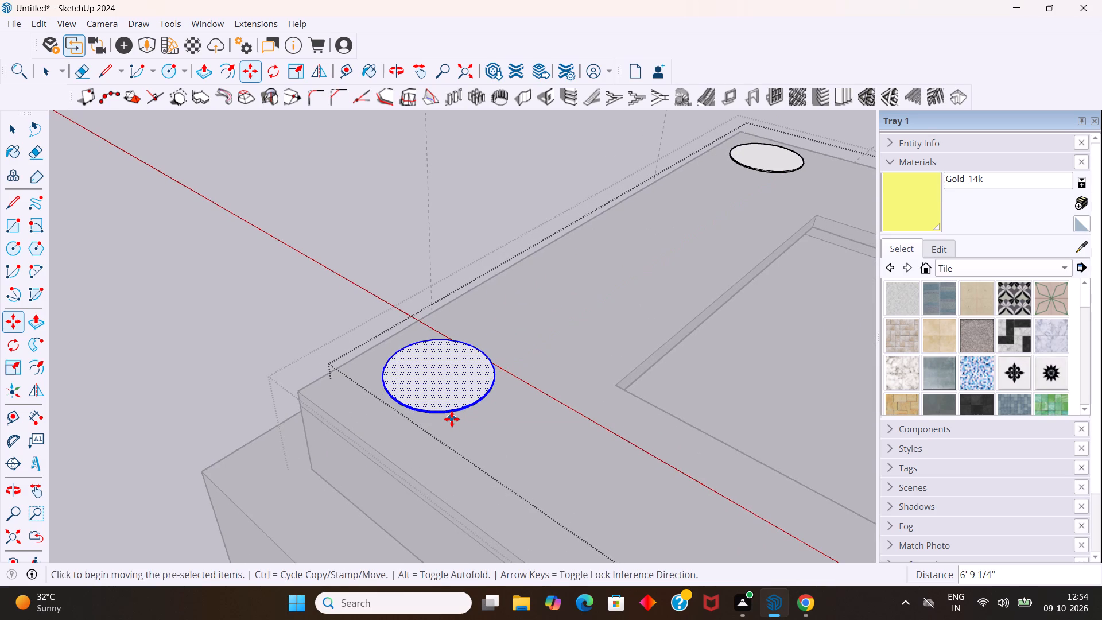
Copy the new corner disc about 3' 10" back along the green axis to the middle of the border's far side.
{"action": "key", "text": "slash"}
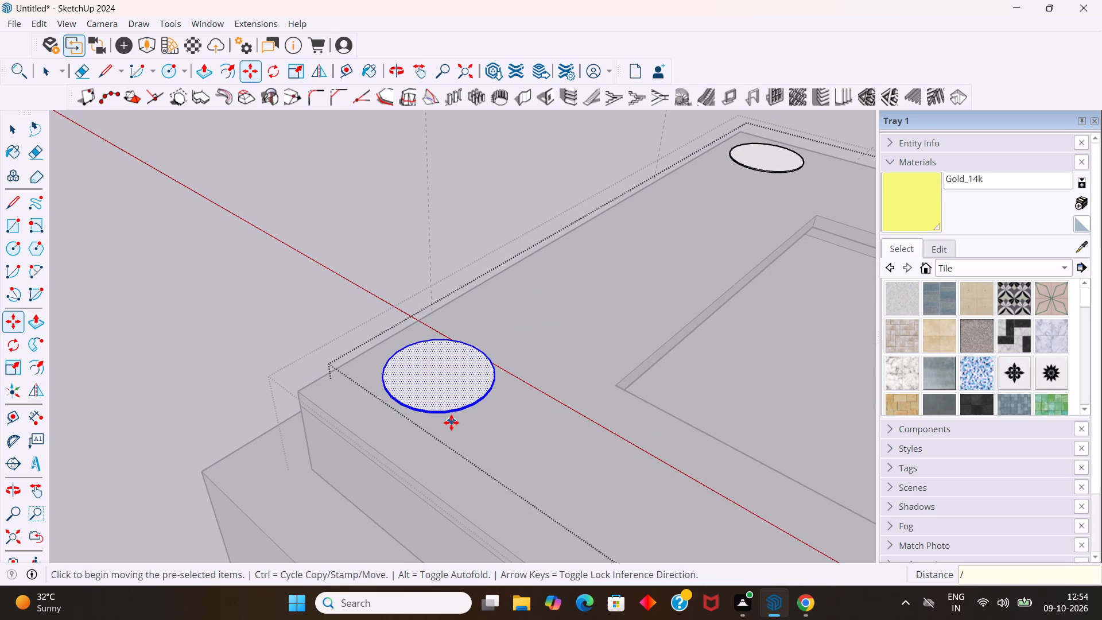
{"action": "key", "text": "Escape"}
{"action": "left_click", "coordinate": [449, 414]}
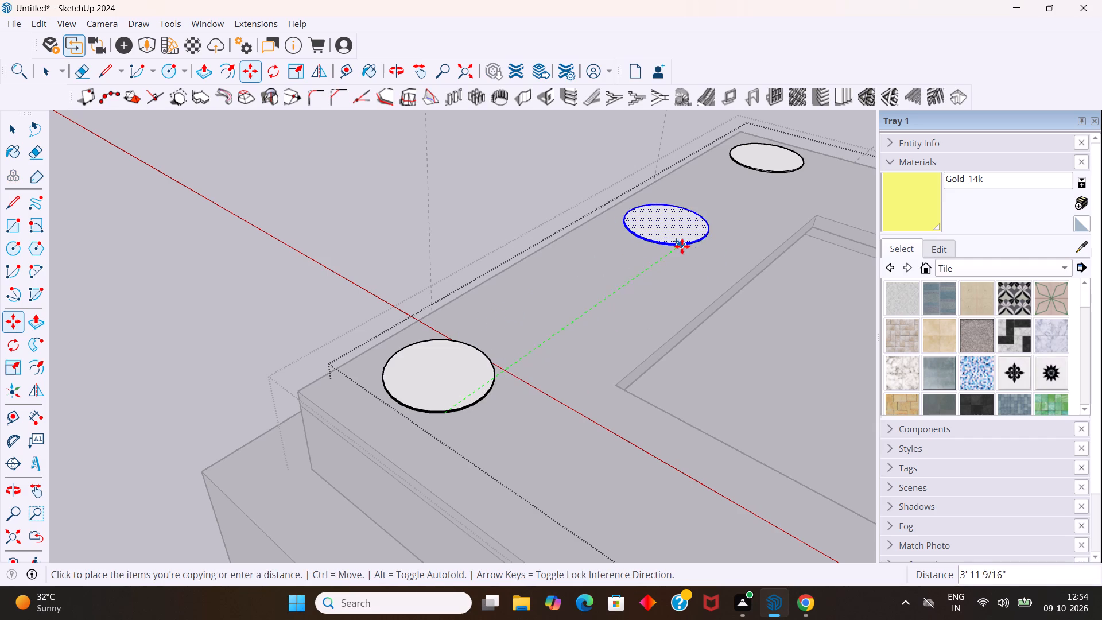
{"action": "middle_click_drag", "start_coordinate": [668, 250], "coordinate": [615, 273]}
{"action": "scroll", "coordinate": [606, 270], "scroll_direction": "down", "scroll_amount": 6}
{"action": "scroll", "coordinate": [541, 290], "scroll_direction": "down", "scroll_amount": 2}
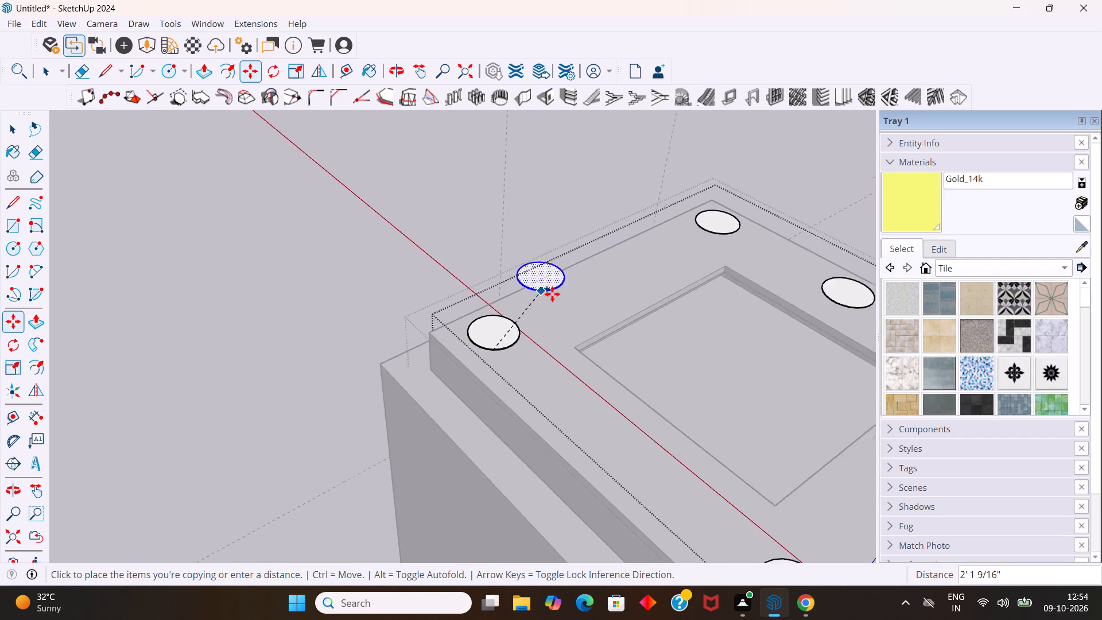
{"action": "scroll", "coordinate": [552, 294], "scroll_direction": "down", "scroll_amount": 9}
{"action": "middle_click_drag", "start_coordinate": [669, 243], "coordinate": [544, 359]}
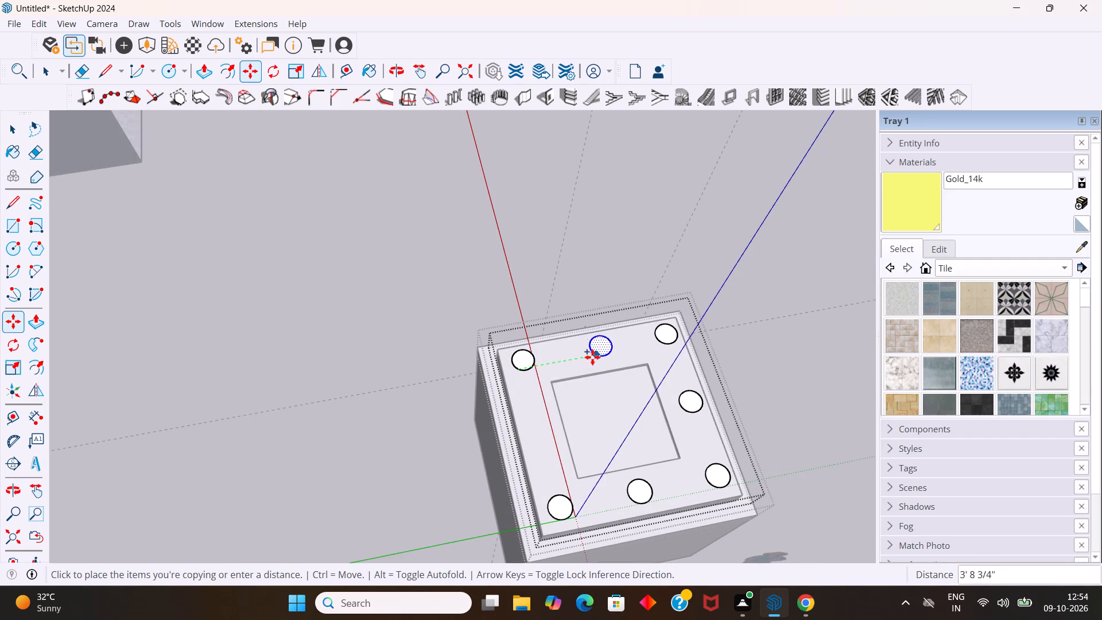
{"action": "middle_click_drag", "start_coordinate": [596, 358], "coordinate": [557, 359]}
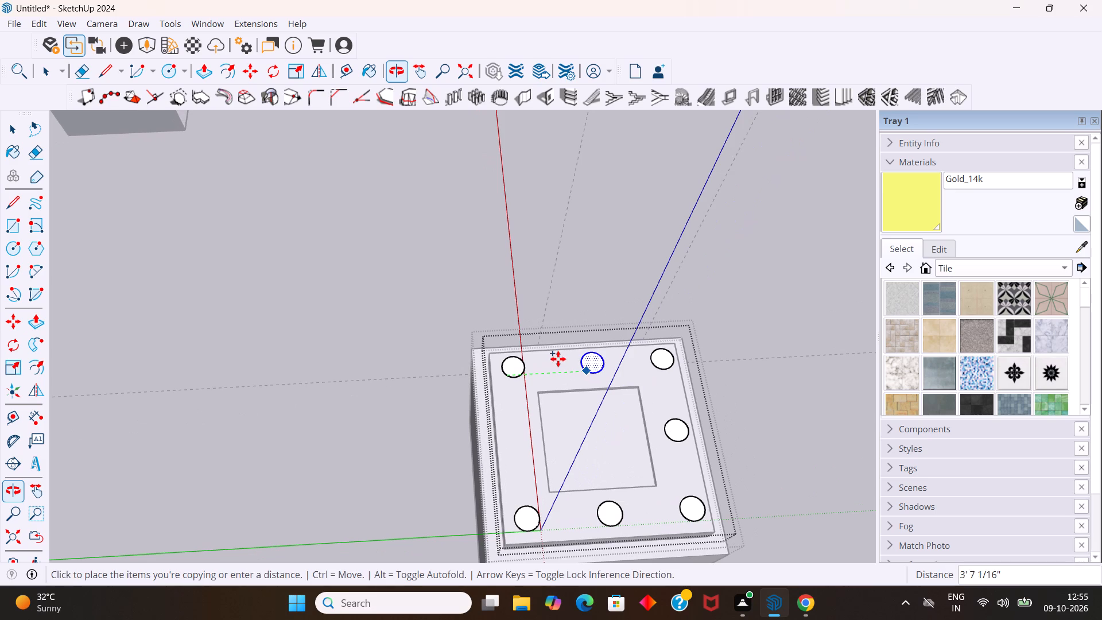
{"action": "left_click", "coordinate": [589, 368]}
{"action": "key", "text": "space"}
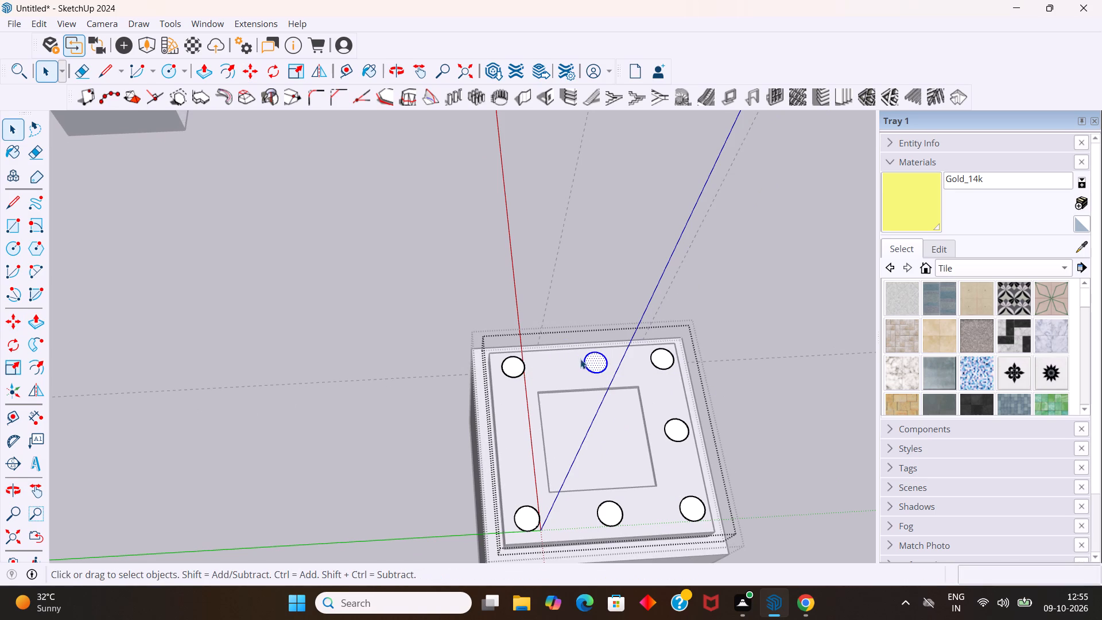
Leave the ceiling group and examine the spacing of the discs around the whole border.
{"action": "key", "text": "Escape"}
{"action": "scroll", "coordinate": [567, 352], "scroll_direction": "down", "scroll_amount": 4}
{"action": "scroll", "coordinate": [628, 367], "scroll_direction": "up", "scroll_amount": 4}
{"action": "middle_click_drag", "start_coordinate": [623, 365], "coordinate": [620, 369]}
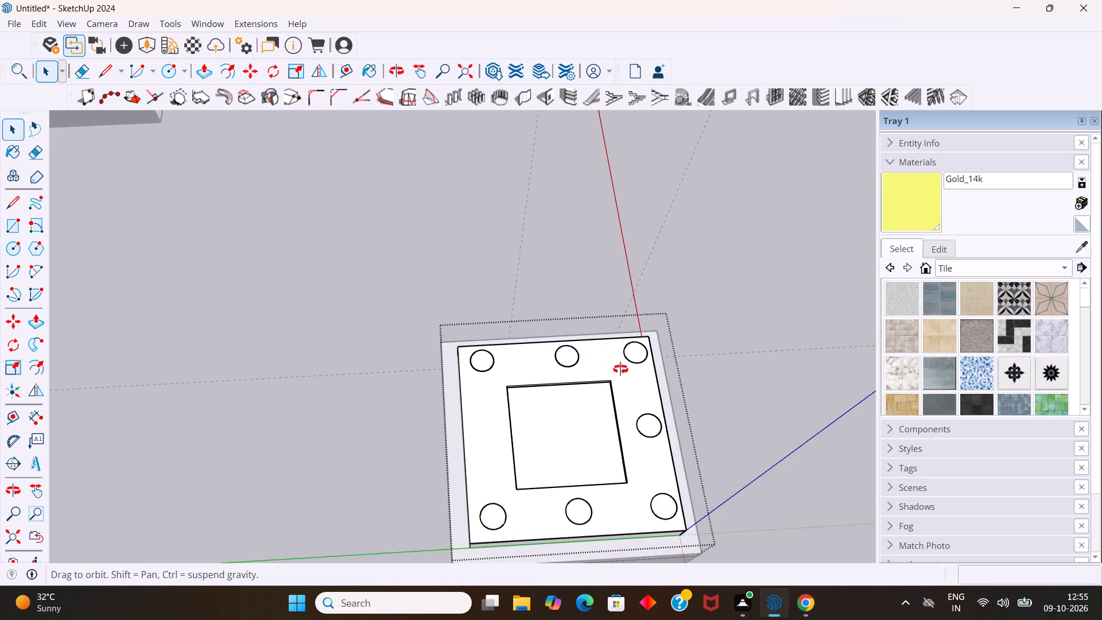
{"action": "middle_click_drag", "start_coordinate": [620, 369], "coordinate": [544, 402]}
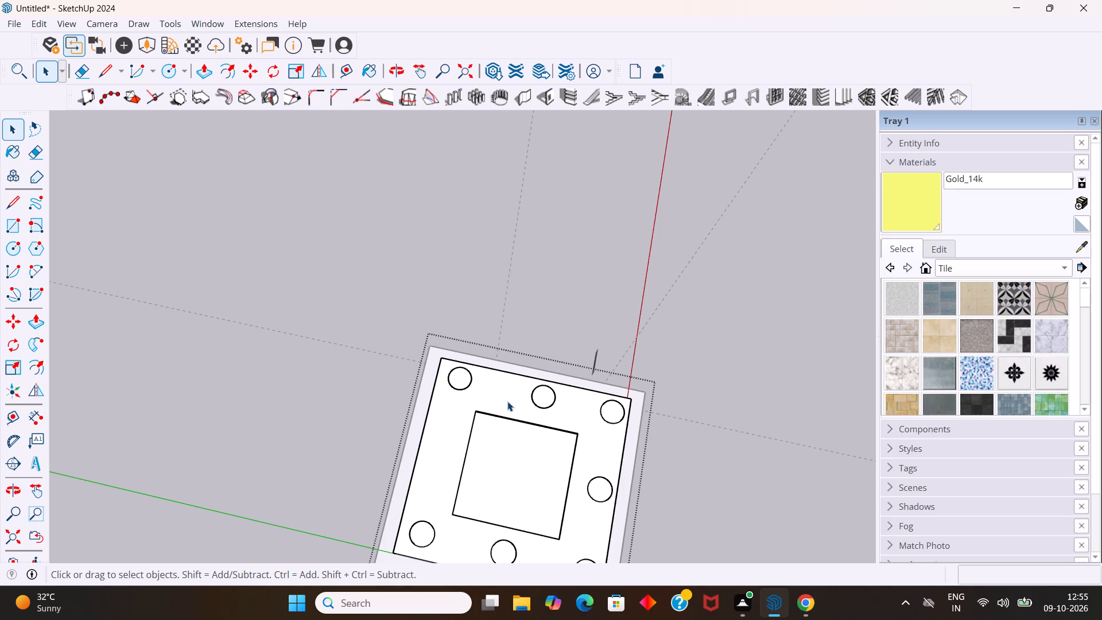
{"action": "double_click", "coordinate": [455, 381]}
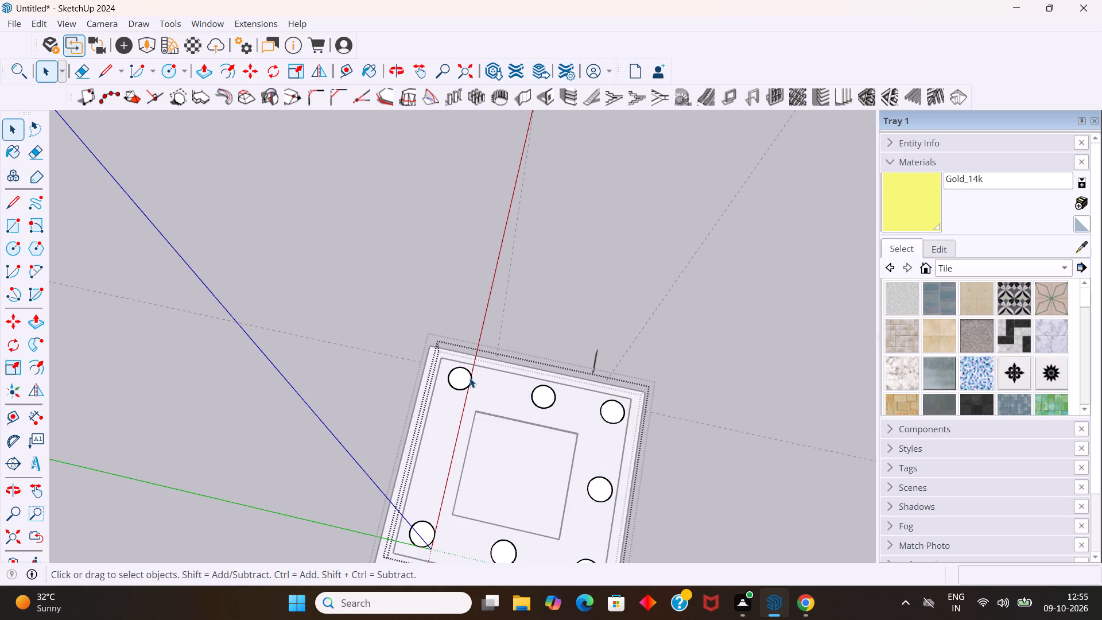
{"action": "left_click", "coordinate": [748, 340]}
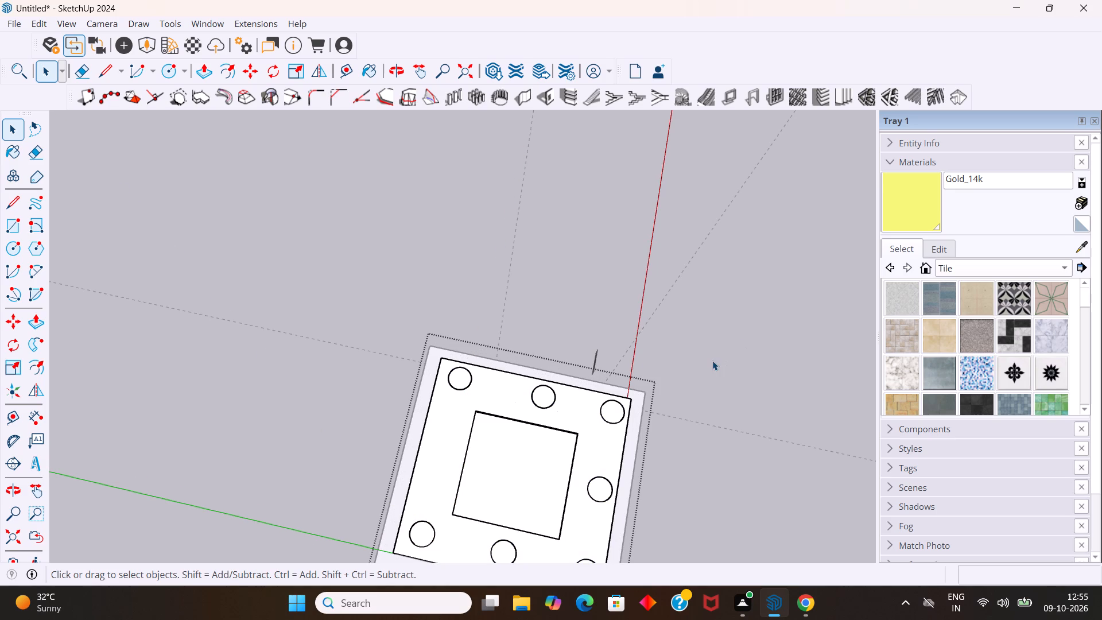
{"action": "middle_click_drag", "start_coordinate": [712, 362], "coordinate": [513, 284]}
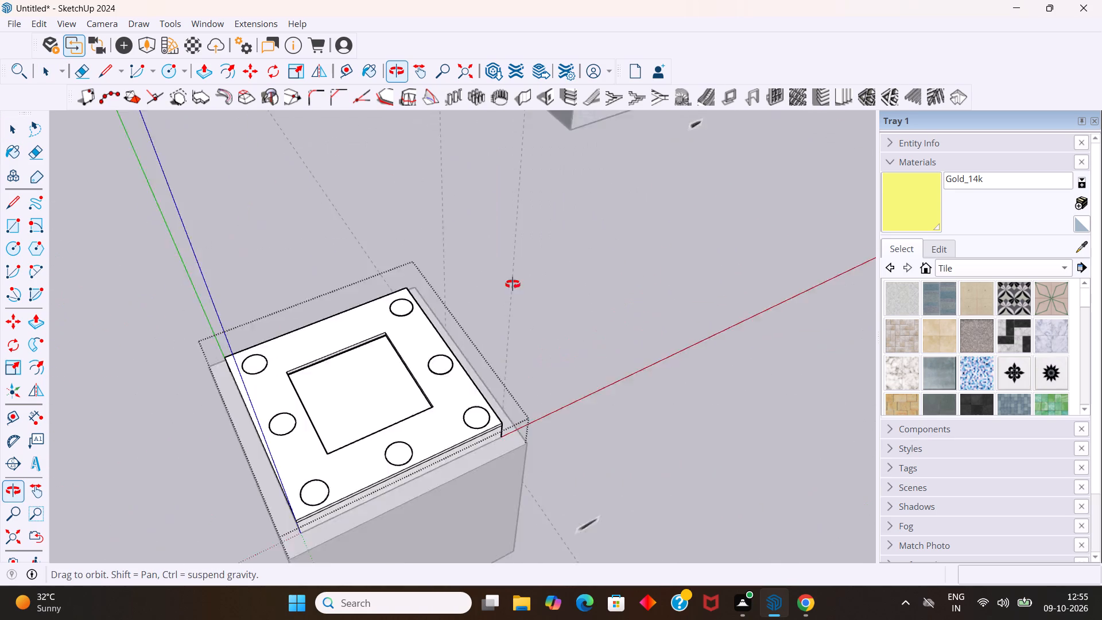
{"action": "middle_click_drag", "start_coordinate": [513, 284], "coordinate": [748, 311]}
{"action": "scroll", "coordinate": [567, 376], "scroll_direction": "up", "scroll_amount": 4}
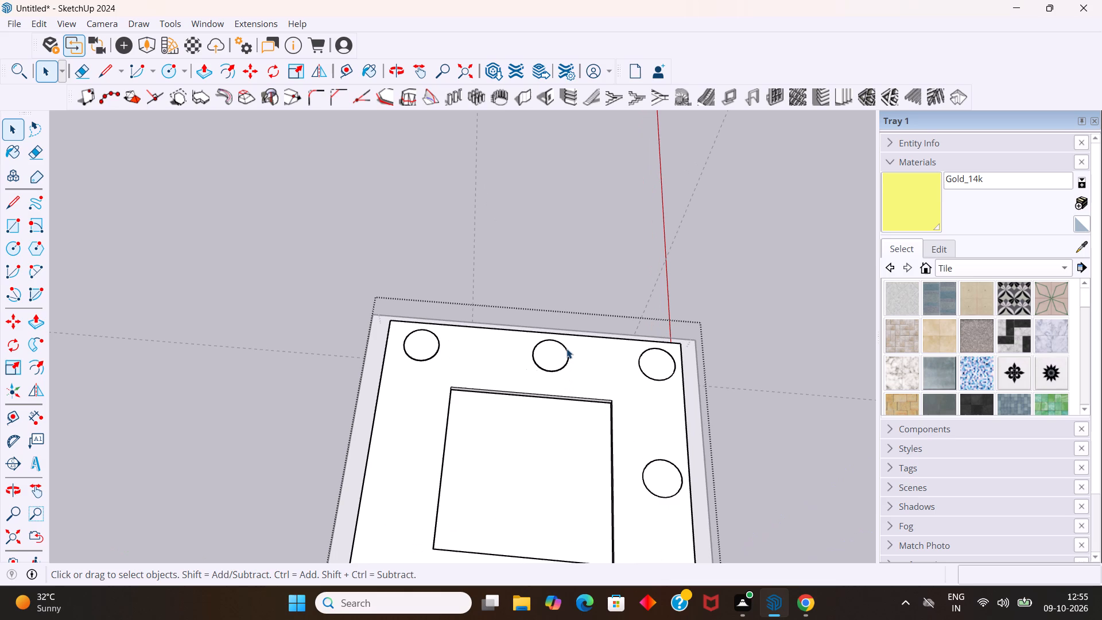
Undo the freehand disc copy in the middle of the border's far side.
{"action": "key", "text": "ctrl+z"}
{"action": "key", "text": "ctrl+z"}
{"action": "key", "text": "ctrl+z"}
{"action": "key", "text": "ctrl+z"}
Copy the whole disc in the middle of the near side 6' 9 7/16" along the red axis to the middle of the border's far side.
{"action": "scroll", "coordinate": [494, 359], "scroll_direction": "down", "scroll_amount": 5}
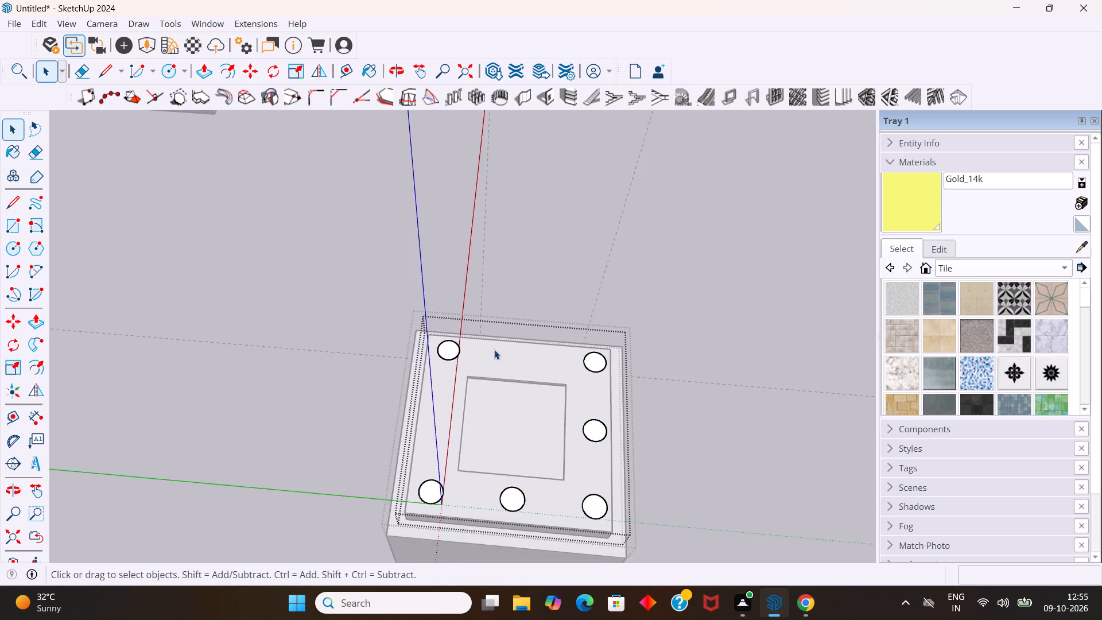
{"action": "scroll", "coordinate": [494, 348], "scroll_direction": "down", "scroll_amount": 3}
{"action": "scroll", "coordinate": [515, 391], "scroll_direction": "up", "scroll_amount": 3}
{"action": "left_click", "coordinate": [496, 488]}
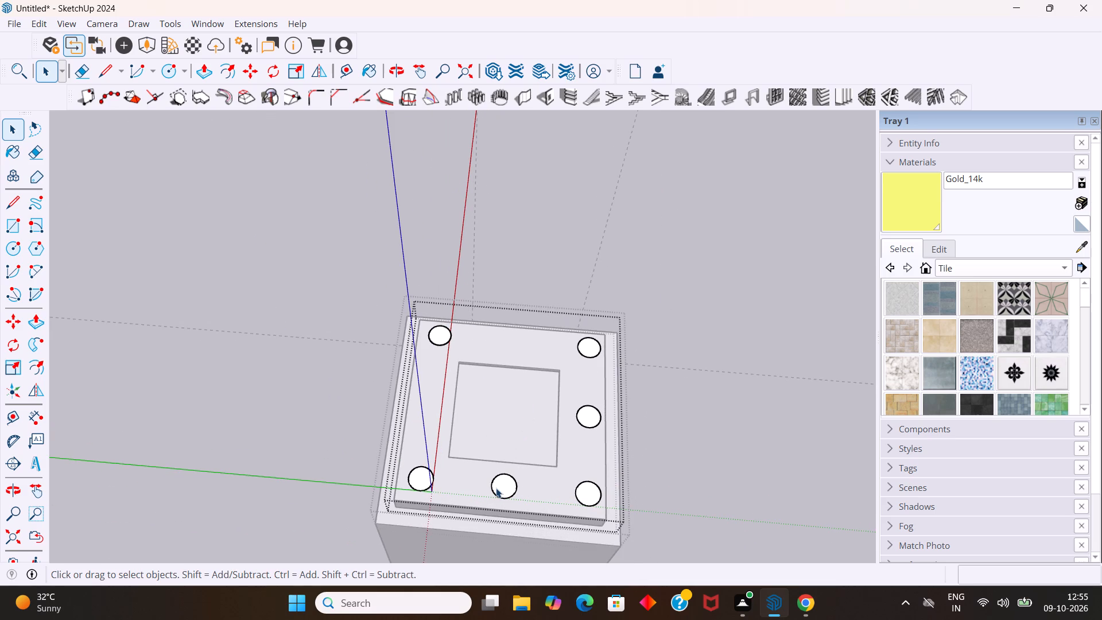
{"action": "scroll", "coordinate": [509, 488], "scroll_direction": "up", "scroll_amount": 8}
{"action": "middle_click_drag", "start_coordinate": [561, 510], "coordinate": [603, 377]}
{"action": "scroll", "coordinate": [573, 495], "scroll_direction": "up", "scroll_amount": 1}
{"action": "scroll", "coordinate": [565, 385], "scroll_direction": "up", "scroll_amount": 13}
{"action": "scroll", "coordinate": [527, 334], "scroll_direction": "up", "scroll_amount": 9}
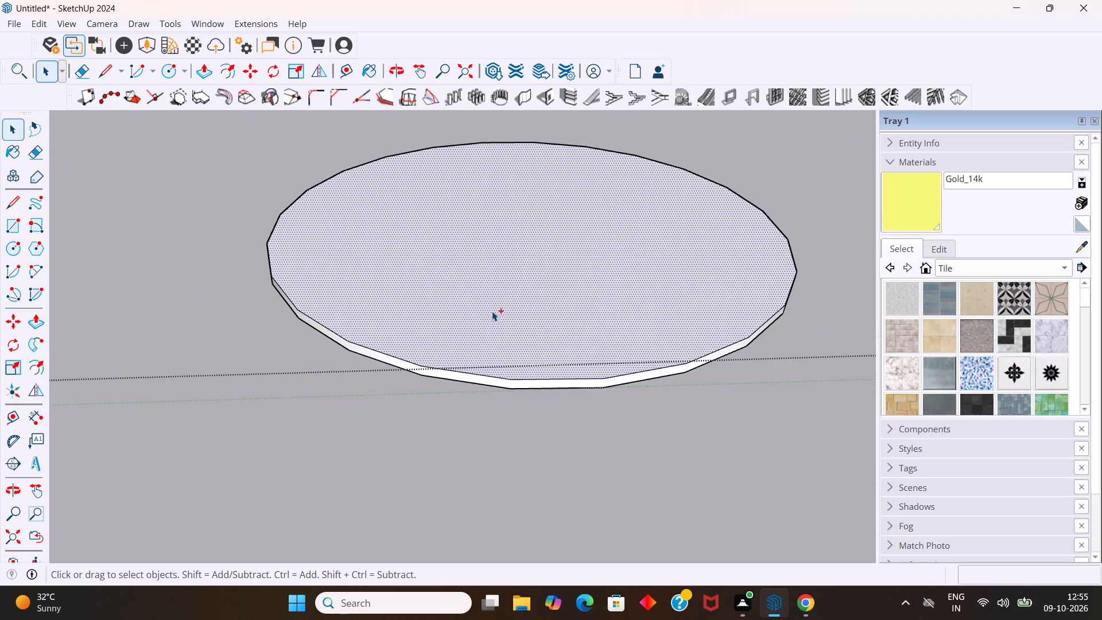
{"action": "left_click", "coordinate": [492, 312], "text": "ctrl"}
{"action": "left_click", "coordinate": [495, 381], "text": "ctrl"}
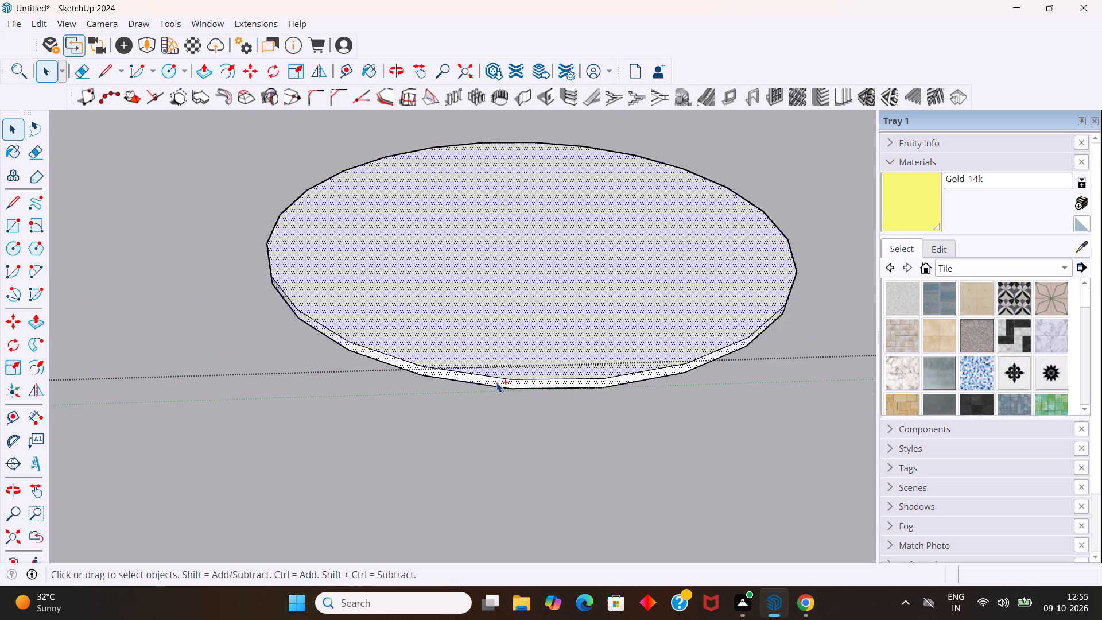
{"action": "left_click", "coordinate": [496, 382], "text": "ctrl"}
{"action": "left_click", "coordinate": [498, 385], "text": "ctrl"}
{"action": "left_click", "coordinate": [498, 389], "text": "ctrl"}
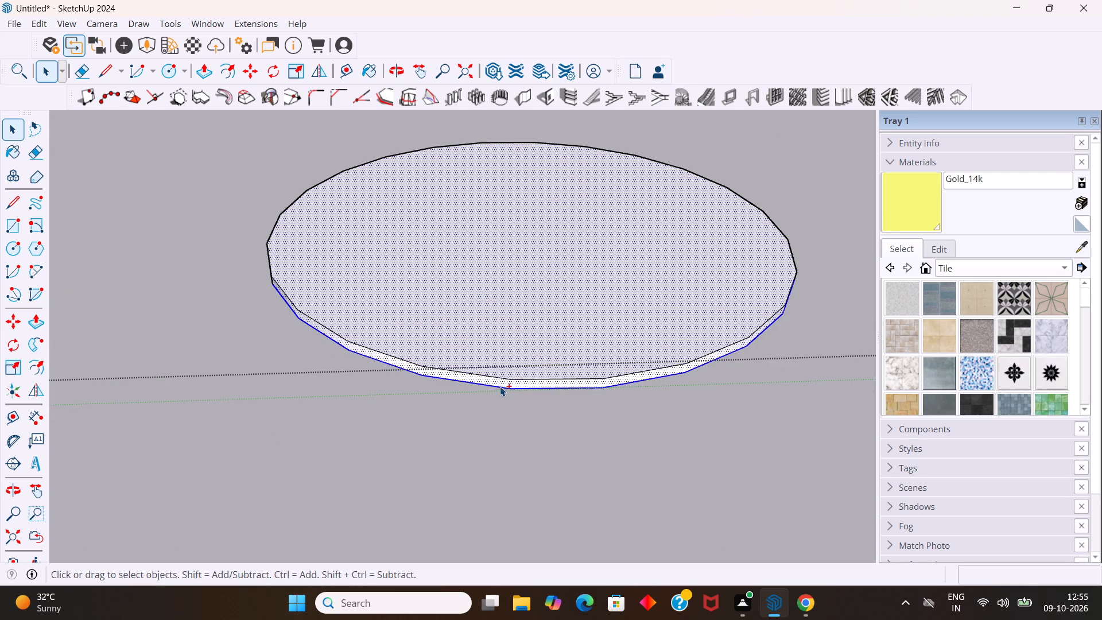
{"action": "left_click", "coordinate": [505, 378], "text": "ctrl"}
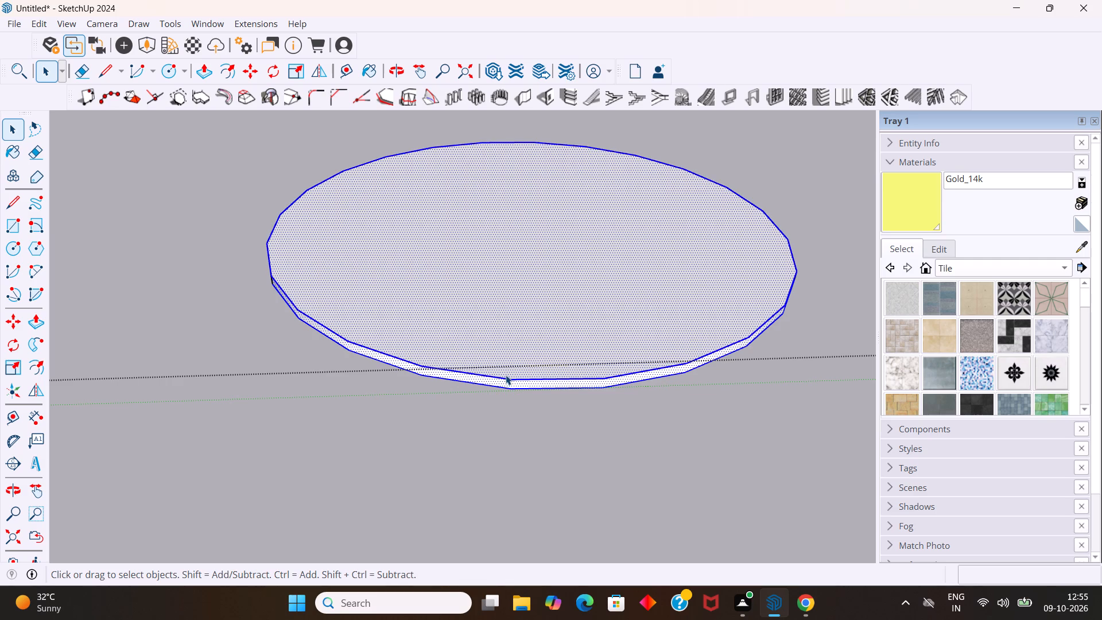
{"action": "key", "text": "m"}
{"action": "left_click", "coordinate": [505, 382]}
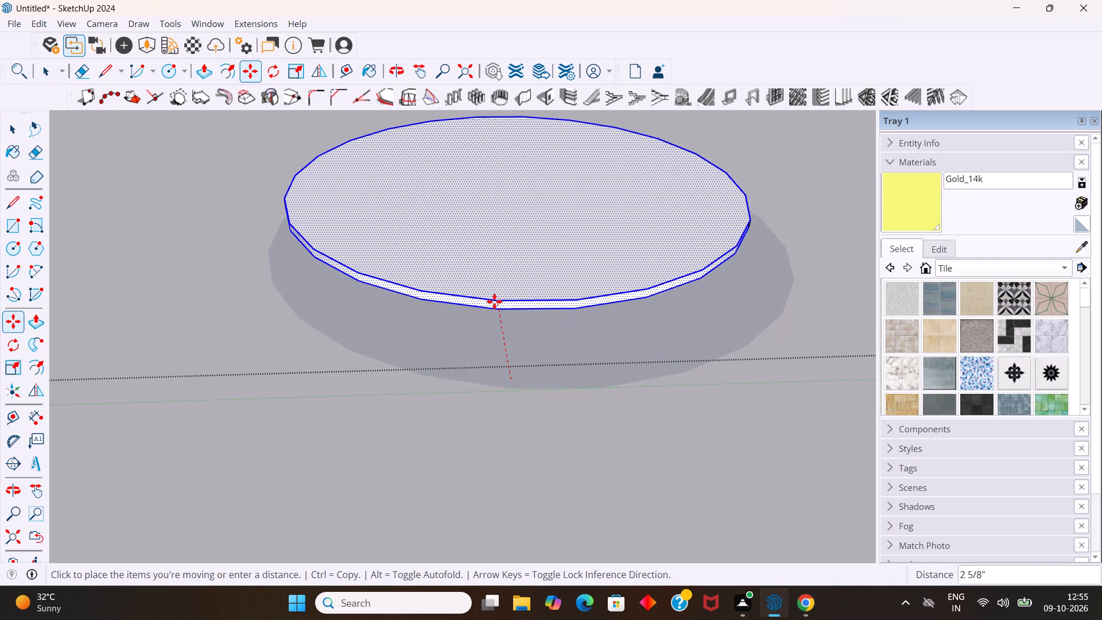
{"action": "scroll", "coordinate": [492, 297], "scroll_direction": "down", "scroll_amount": 5}
{"action": "scroll", "coordinate": [494, 235], "scroll_direction": "down", "scroll_amount": 11}
{"action": "scroll", "coordinate": [491, 324], "scroll_direction": "down", "scroll_amount": 10}
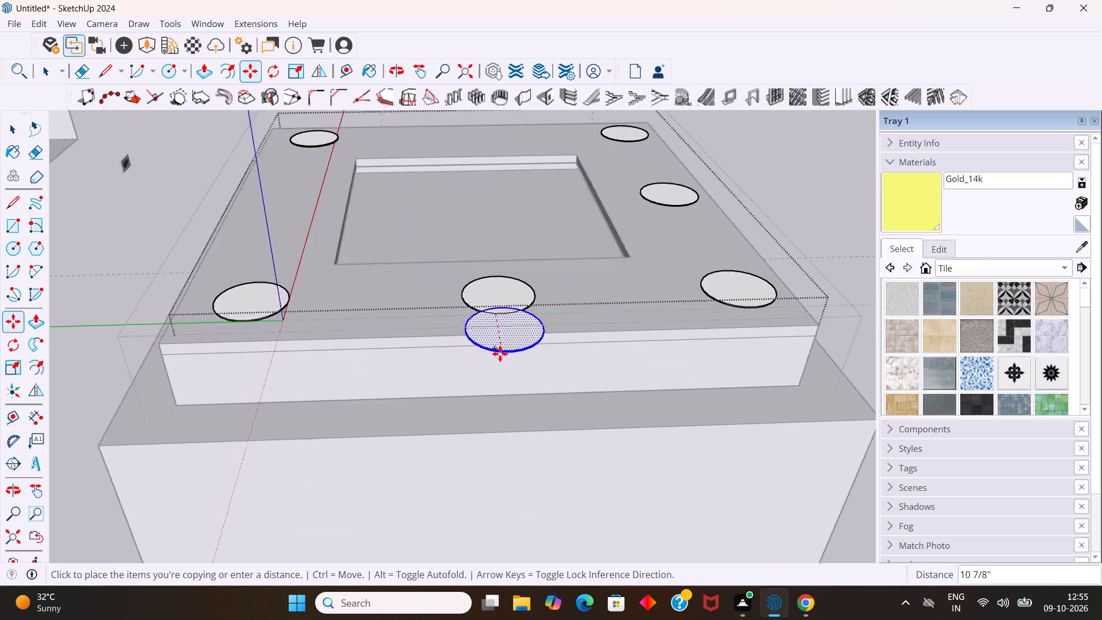
{"action": "scroll", "coordinate": [458, 216], "scroll_direction": "up", "scroll_amount": 8}
{"action": "scroll", "coordinate": [476, 159], "scroll_direction": "up", "scroll_amount": 3}
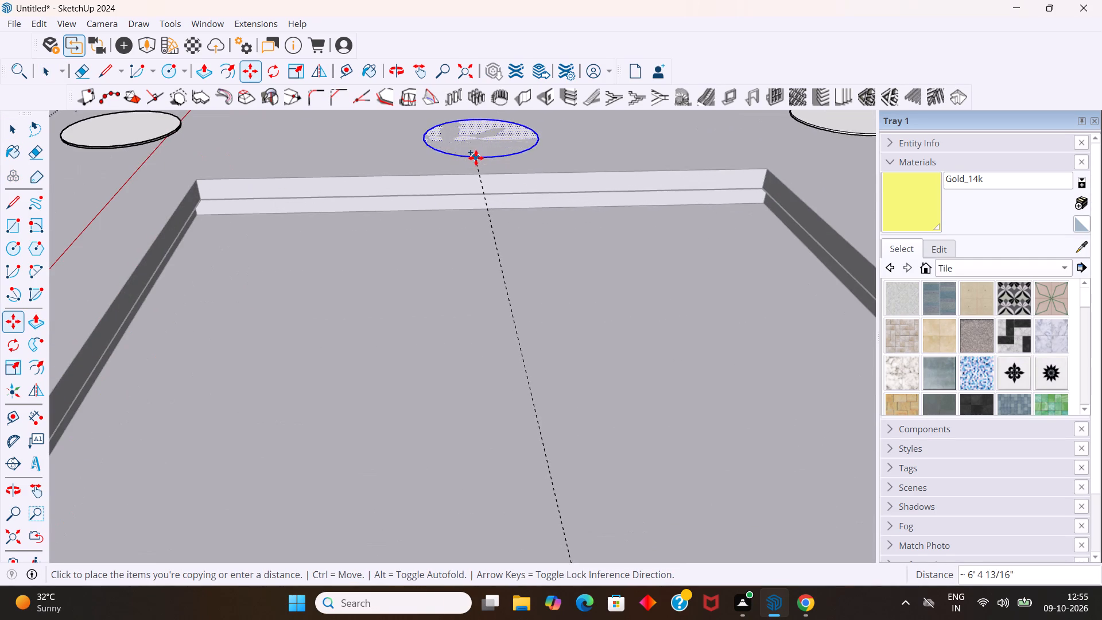
{"action": "scroll", "coordinate": [476, 157], "scroll_direction": "up", "scroll_amount": 1}
{"action": "scroll", "coordinate": [476, 157], "scroll_direction": "down", "scroll_amount": 5}
{"action": "middle_click_drag", "start_coordinate": [487, 173], "coordinate": [568, 467]}
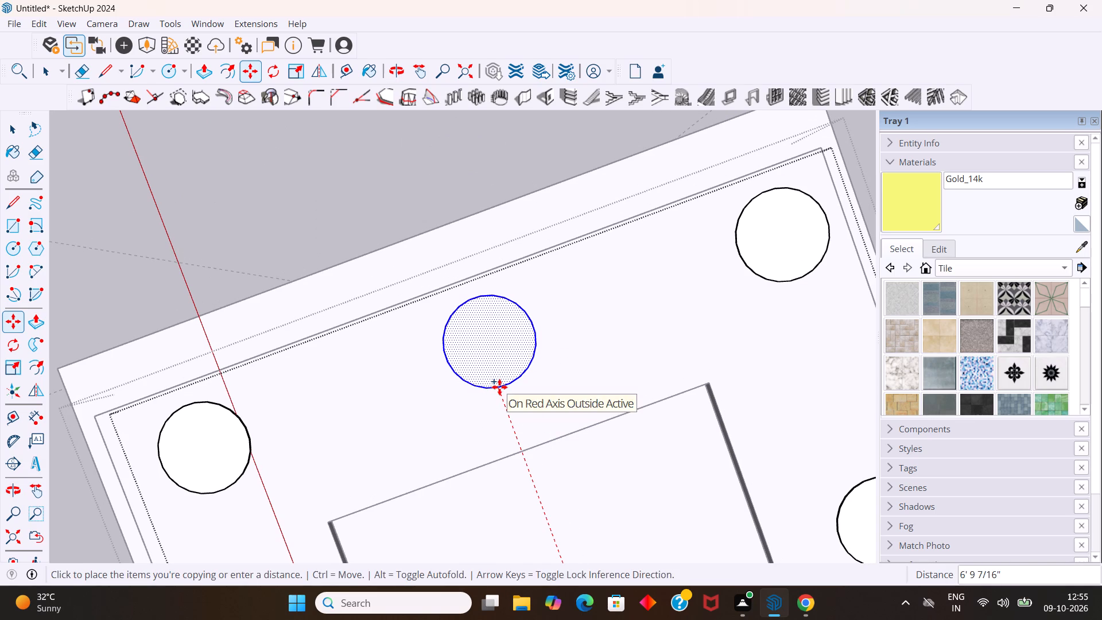
{"action": "left_click", "coordinate": [499, 385]}
{"action": "scroll", "coordinate": [496, 393], "scroll_direction": "down", "scroll_amount": 9}
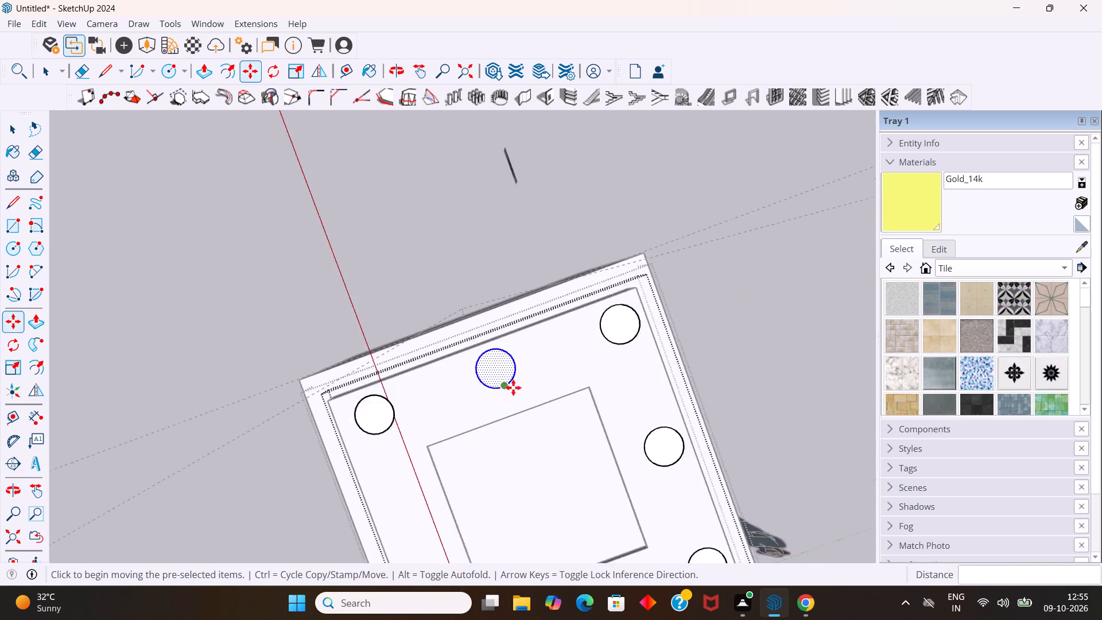
{"action": "scroll", "coordinate": [513, 387], "scroll_direction": "down", "scroll_amount": 11}
{"action": "middle_click_drag", "start_coordinate": [556, 427], "coordinate": [468, 244]}
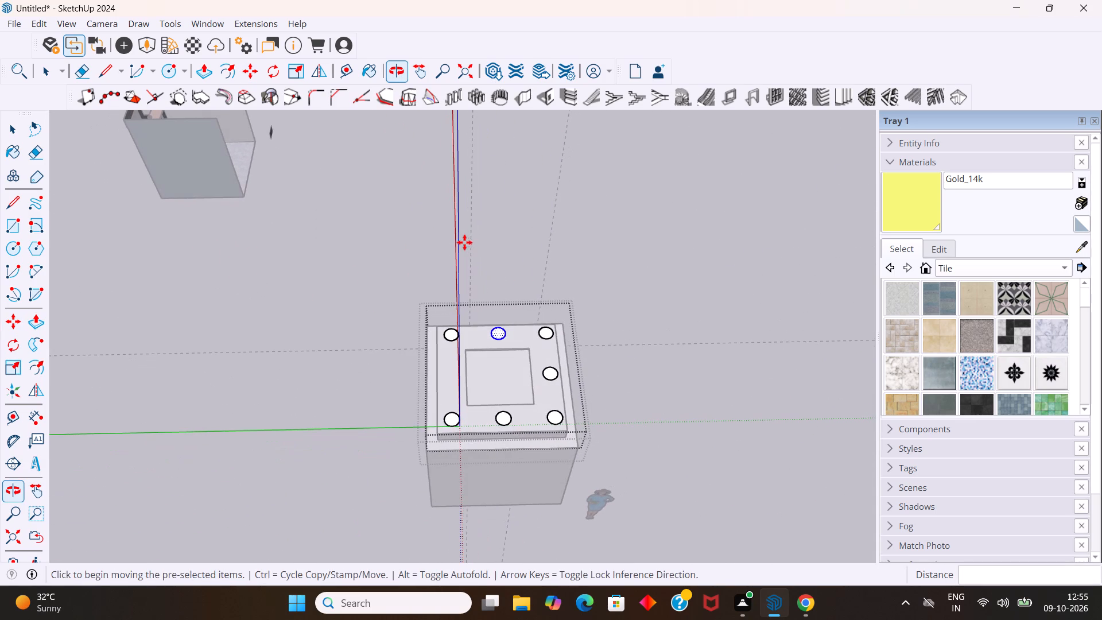
{"action": "key", "text": "space"}
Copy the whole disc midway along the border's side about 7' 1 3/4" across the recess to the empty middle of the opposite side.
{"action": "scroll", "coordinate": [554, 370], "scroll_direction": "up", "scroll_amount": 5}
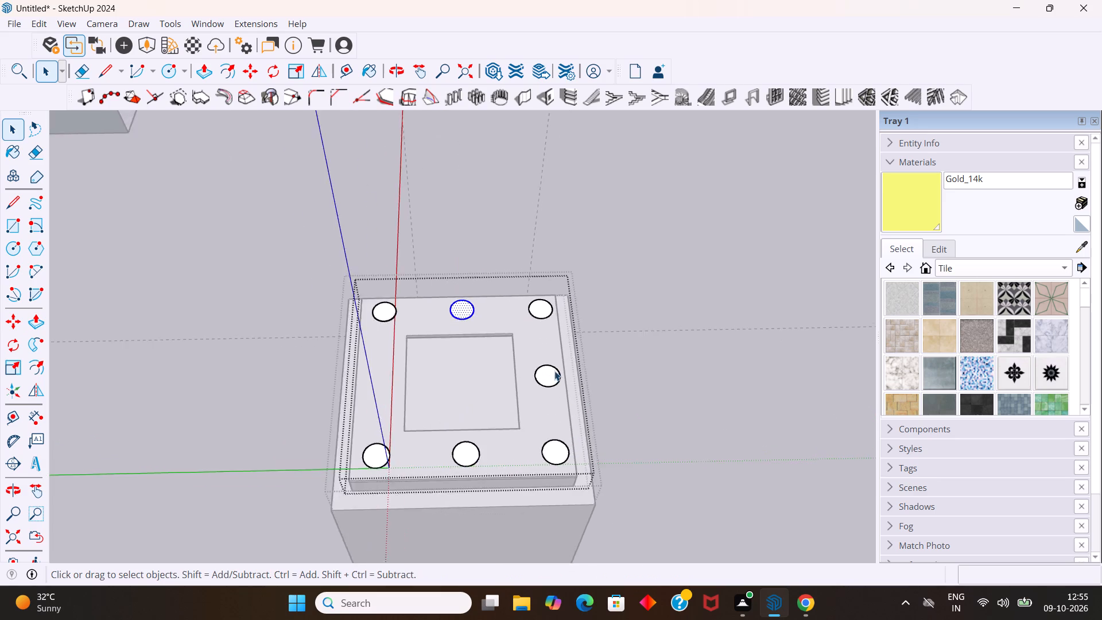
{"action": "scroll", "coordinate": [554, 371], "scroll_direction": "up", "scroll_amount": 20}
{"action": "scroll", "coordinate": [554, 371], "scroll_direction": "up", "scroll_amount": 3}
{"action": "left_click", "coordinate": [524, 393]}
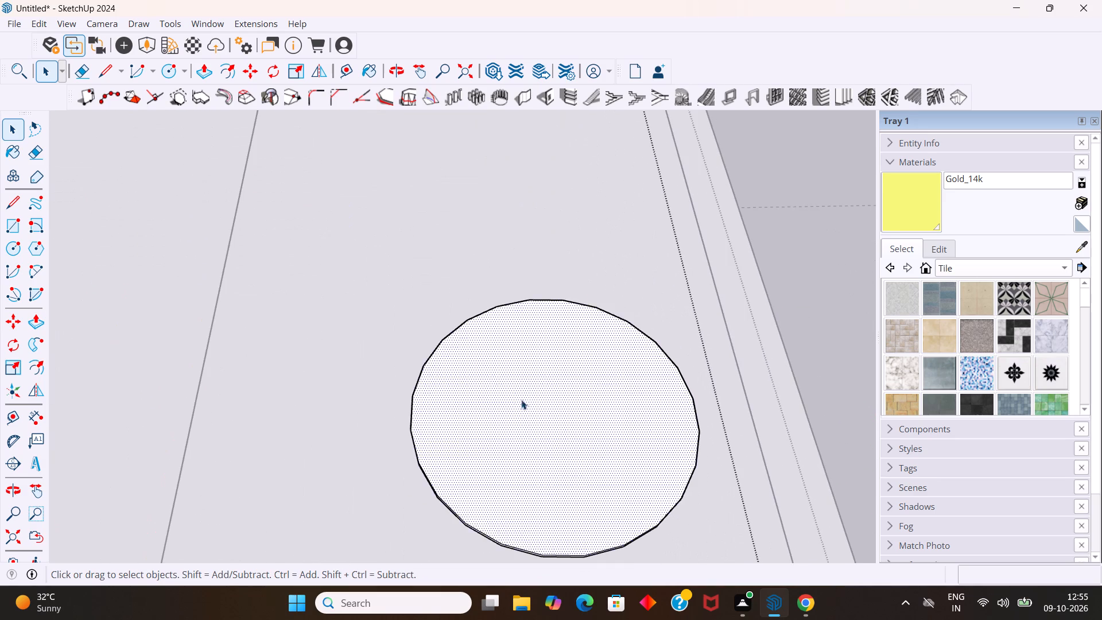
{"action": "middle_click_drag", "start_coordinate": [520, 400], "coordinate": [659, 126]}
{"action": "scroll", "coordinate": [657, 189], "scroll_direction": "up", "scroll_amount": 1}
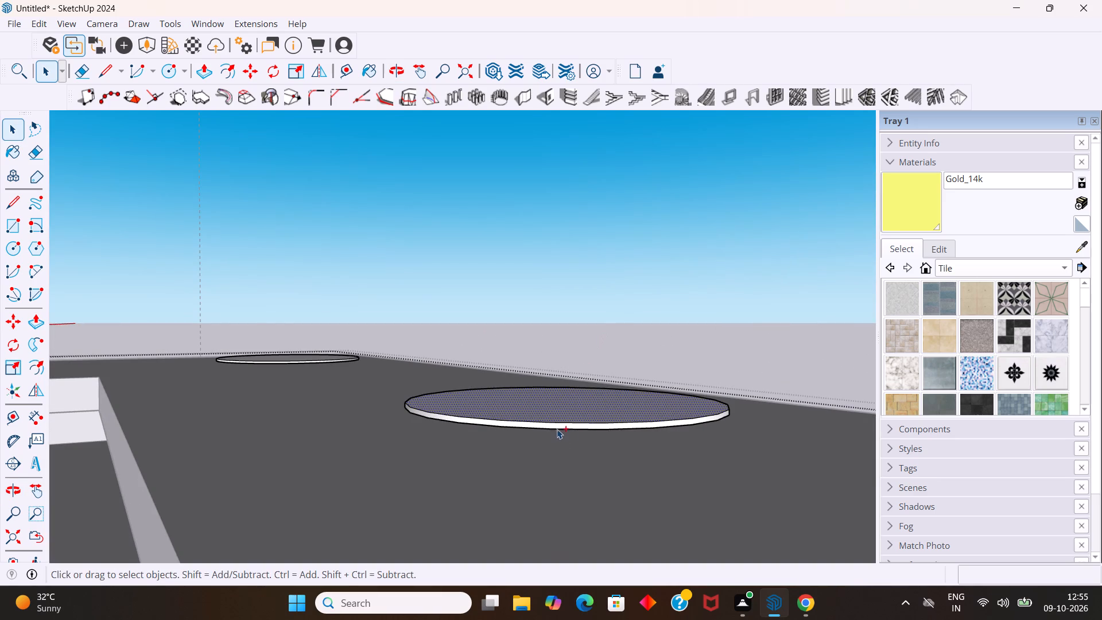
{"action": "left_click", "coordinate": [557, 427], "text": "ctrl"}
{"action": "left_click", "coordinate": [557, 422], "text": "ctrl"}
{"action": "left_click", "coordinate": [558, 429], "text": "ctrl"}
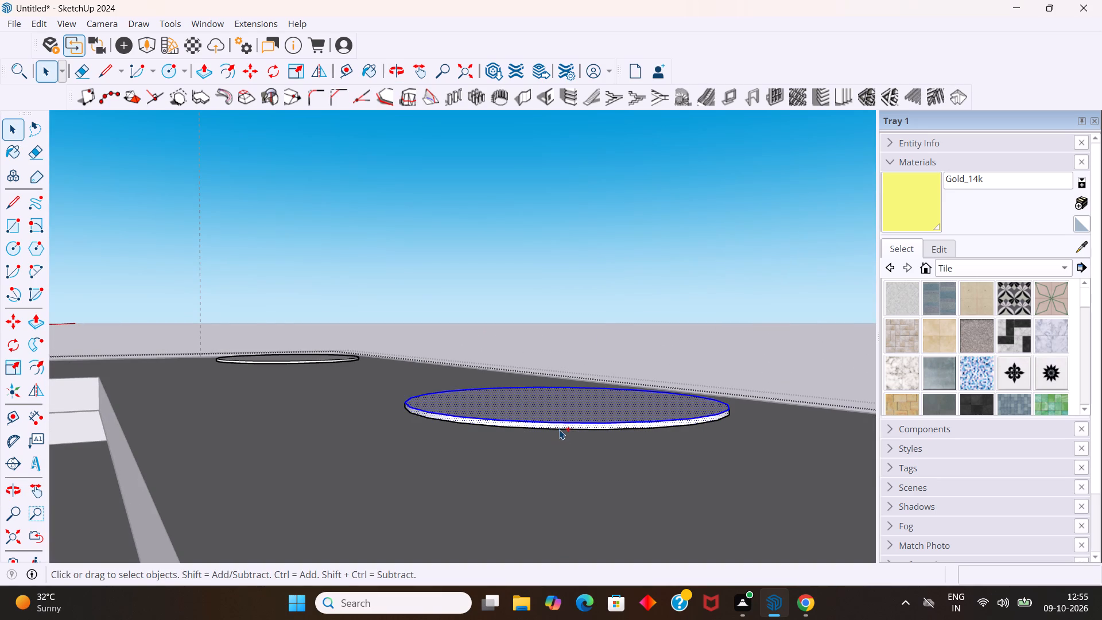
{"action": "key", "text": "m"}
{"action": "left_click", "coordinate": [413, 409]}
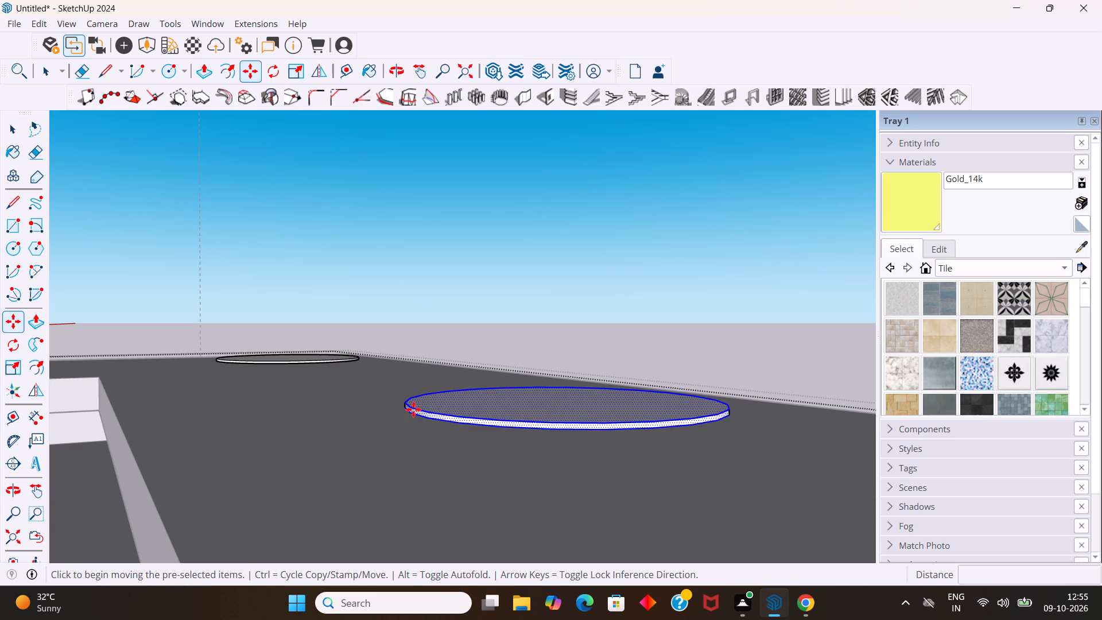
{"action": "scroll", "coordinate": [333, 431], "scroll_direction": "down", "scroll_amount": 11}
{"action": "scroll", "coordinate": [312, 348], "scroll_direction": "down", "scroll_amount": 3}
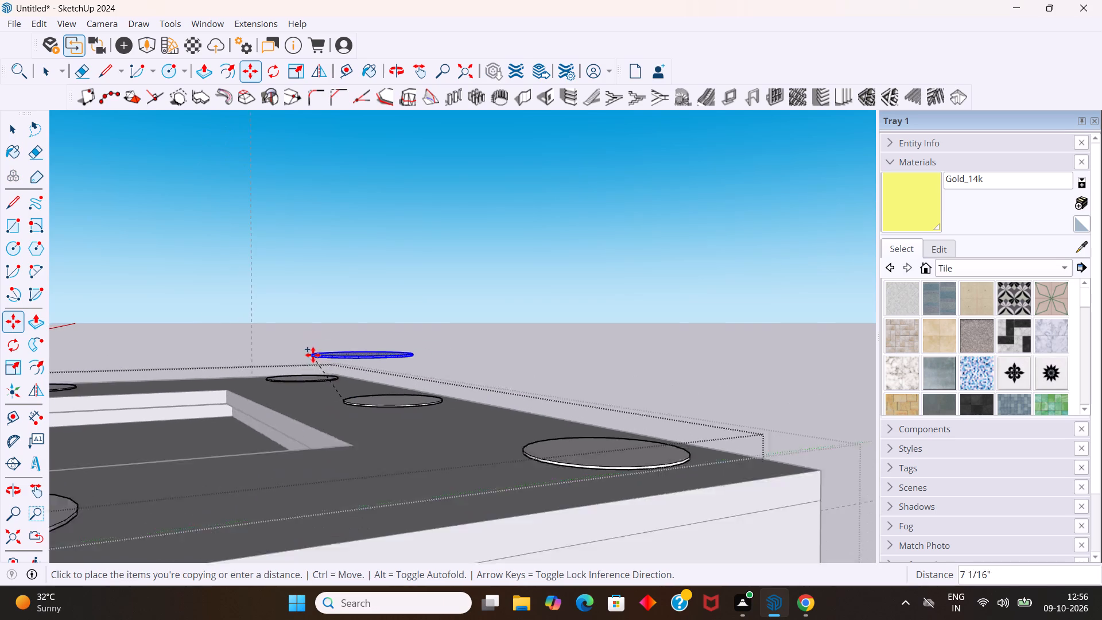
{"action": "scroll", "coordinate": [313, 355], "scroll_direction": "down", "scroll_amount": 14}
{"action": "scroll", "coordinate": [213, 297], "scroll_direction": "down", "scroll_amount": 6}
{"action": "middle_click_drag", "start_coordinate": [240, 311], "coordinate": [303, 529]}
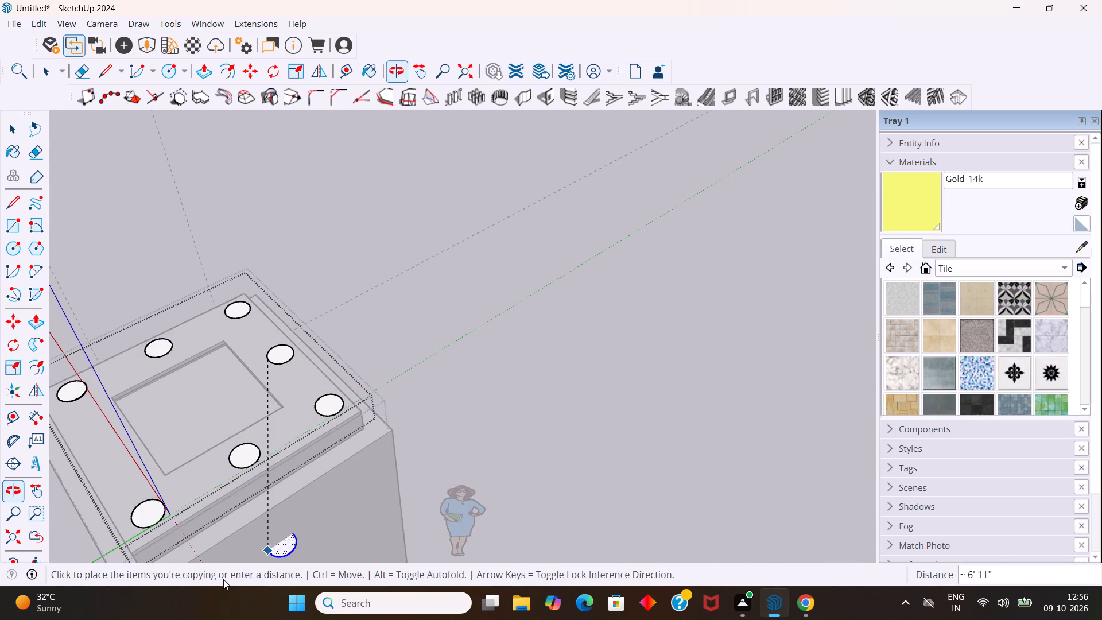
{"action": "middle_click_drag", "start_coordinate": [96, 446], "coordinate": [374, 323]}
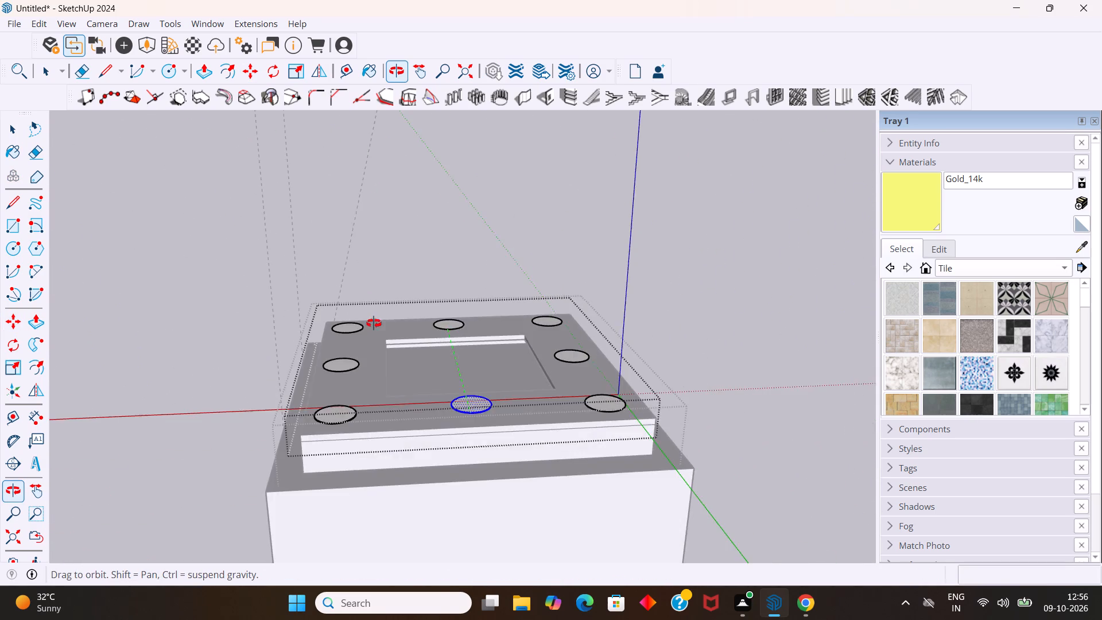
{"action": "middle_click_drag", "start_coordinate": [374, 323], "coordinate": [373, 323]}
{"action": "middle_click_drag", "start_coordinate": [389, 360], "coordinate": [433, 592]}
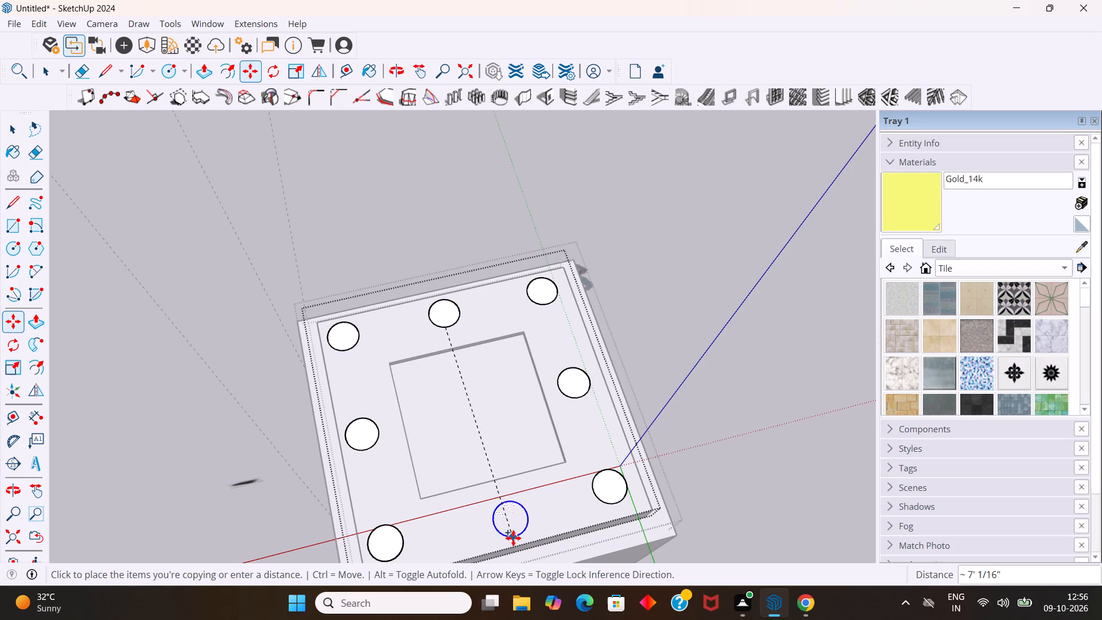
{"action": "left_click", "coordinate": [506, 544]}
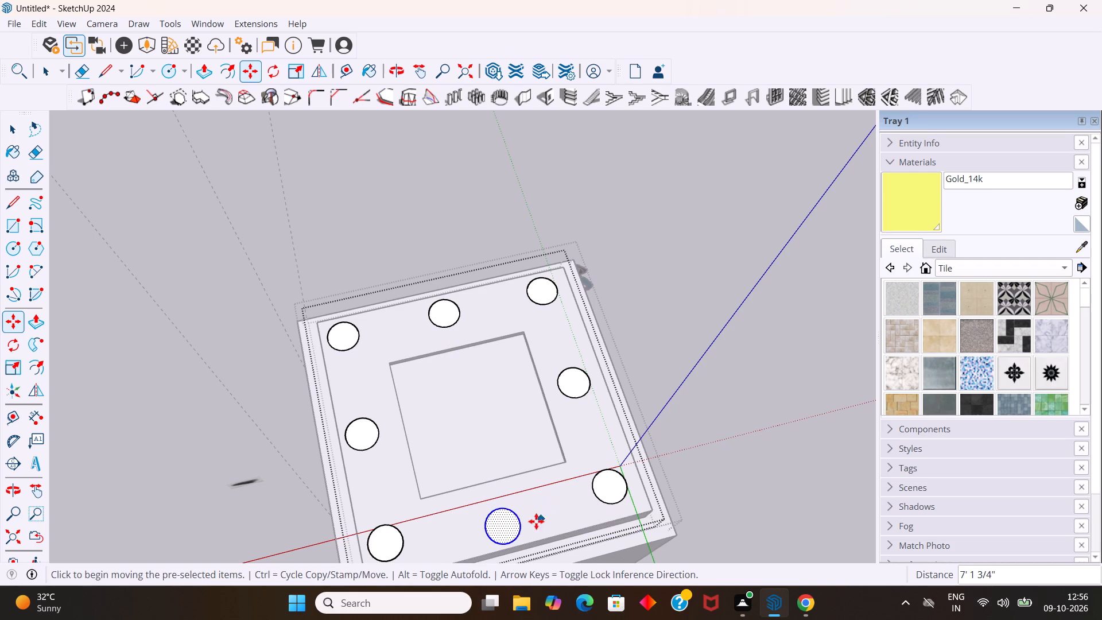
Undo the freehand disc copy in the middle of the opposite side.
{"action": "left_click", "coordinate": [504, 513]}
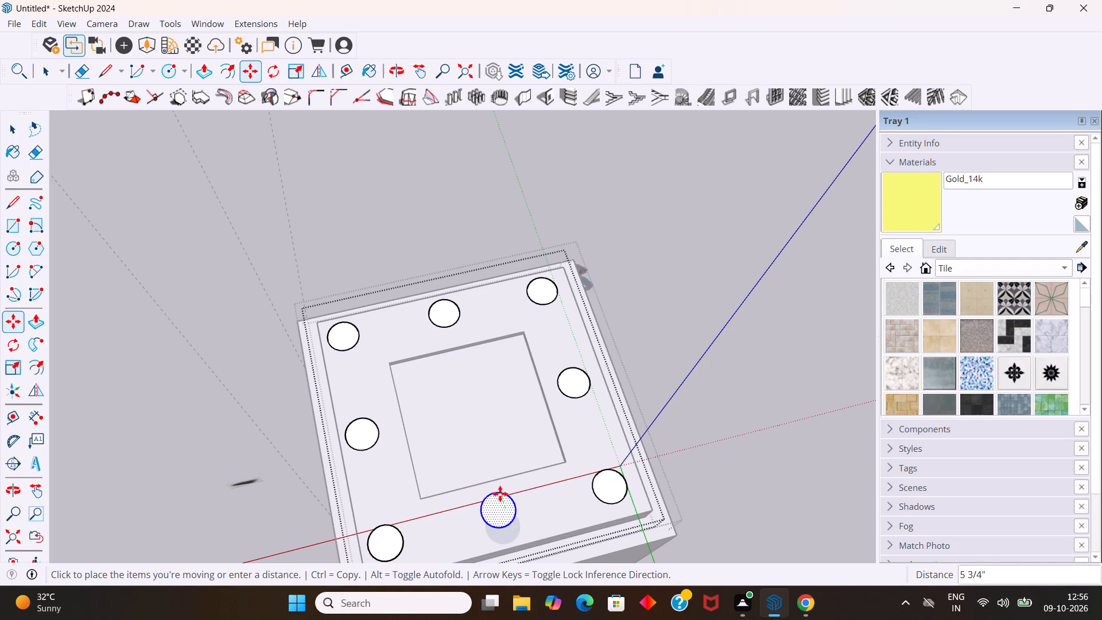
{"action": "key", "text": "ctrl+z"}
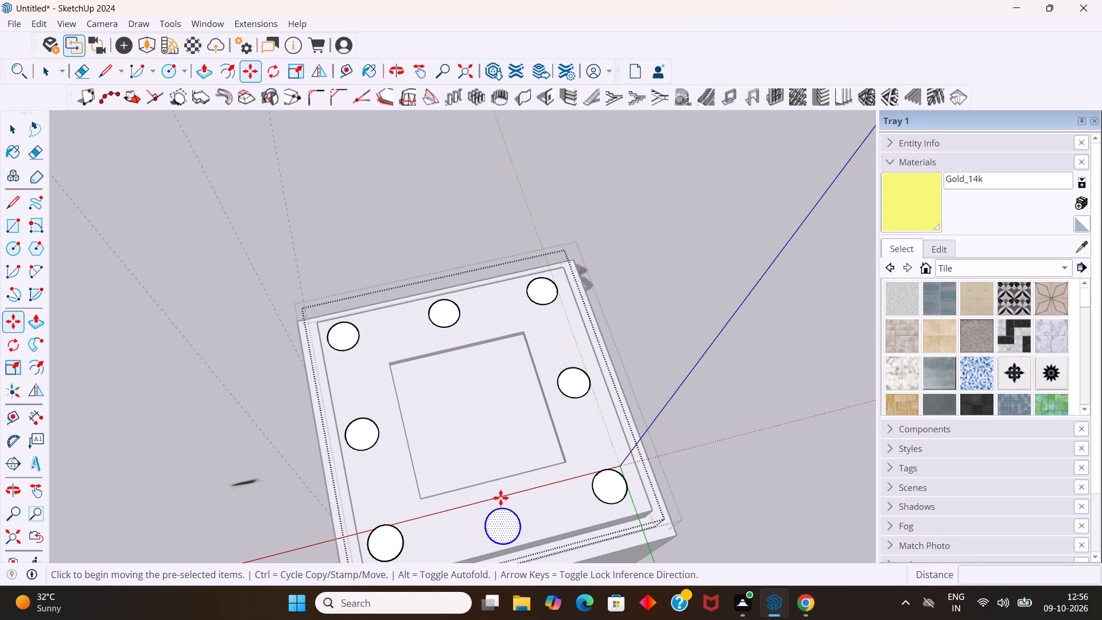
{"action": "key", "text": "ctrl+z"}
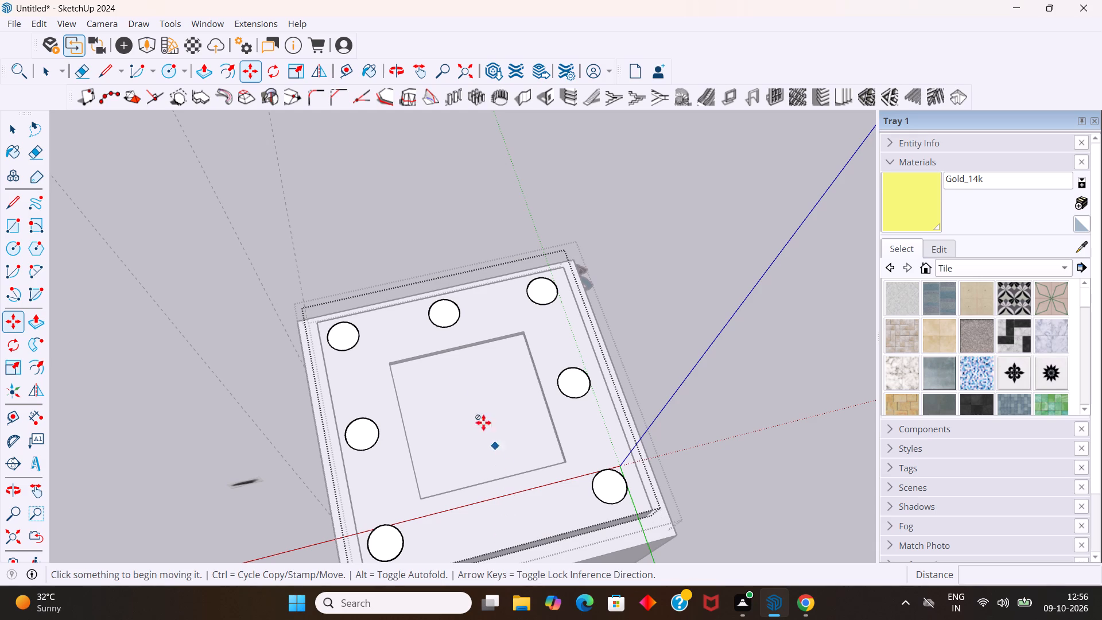
Copy the whole disc midway along the border's side 6' 9 7/8" along the green axis to the empty middle of the opposite side.
{"action": "key", "text": "space"}
{"action": "scroll", "coordinate": [452, 302], "scroll_direction": "up", "scroll_amount": 11}
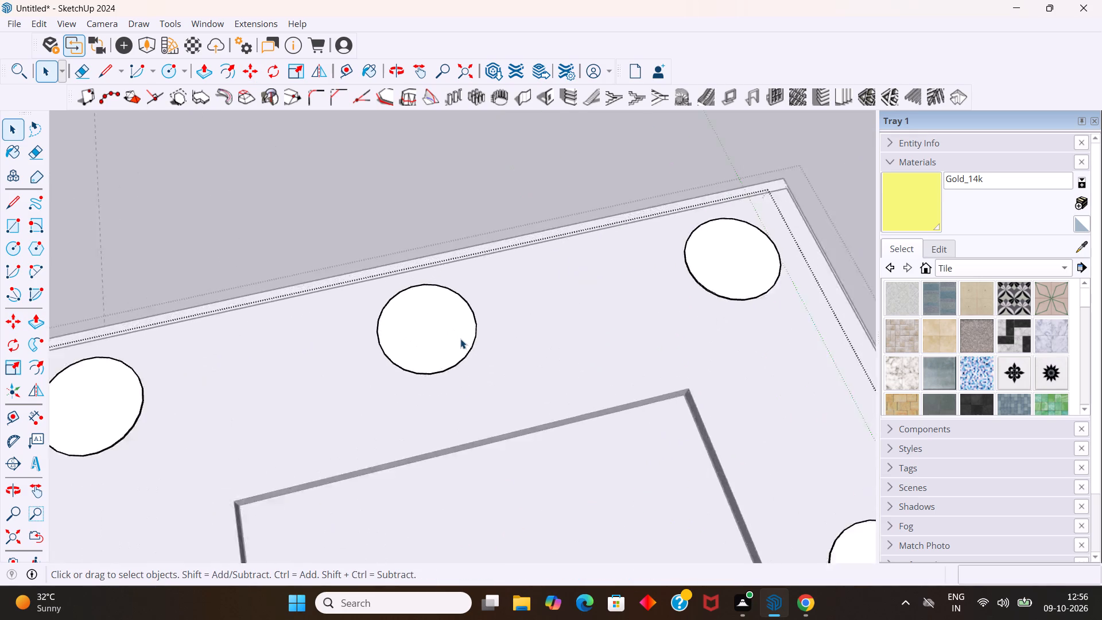
{"action": "scroll", "coordinate": [460, 339], "scroll_direction": "up", "scroll_amount": 6}
{"action": "middle_click_drag", "start_coordinate": [459, 347], "coordinate": [435, 201]}
{"action": "scroll", "coordinate": [395, 323], "scroll_direction": "up", "scroll_amount": 9}
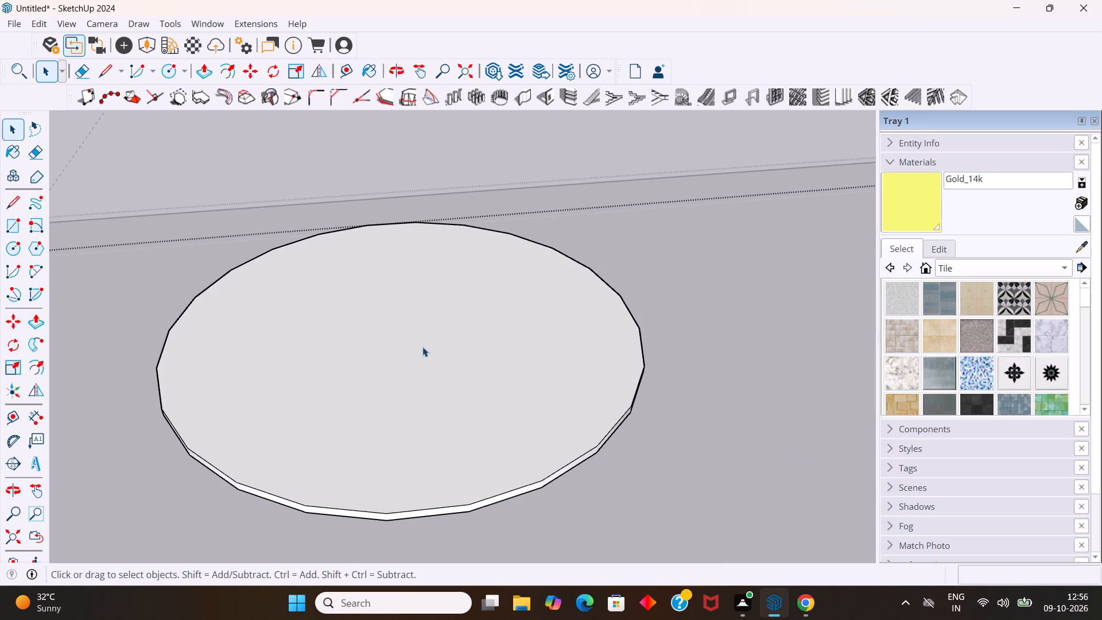
{"action": "left_click", "coordinate": [422, 350]}
{"action": "scroll", "coordinate": [435, 495], "scroll_direction": "up", "scroll_amount": 4}
{"action": "middle_click_drag", "start_coordinate": [433, 490], "coordinate": [437, 332]}
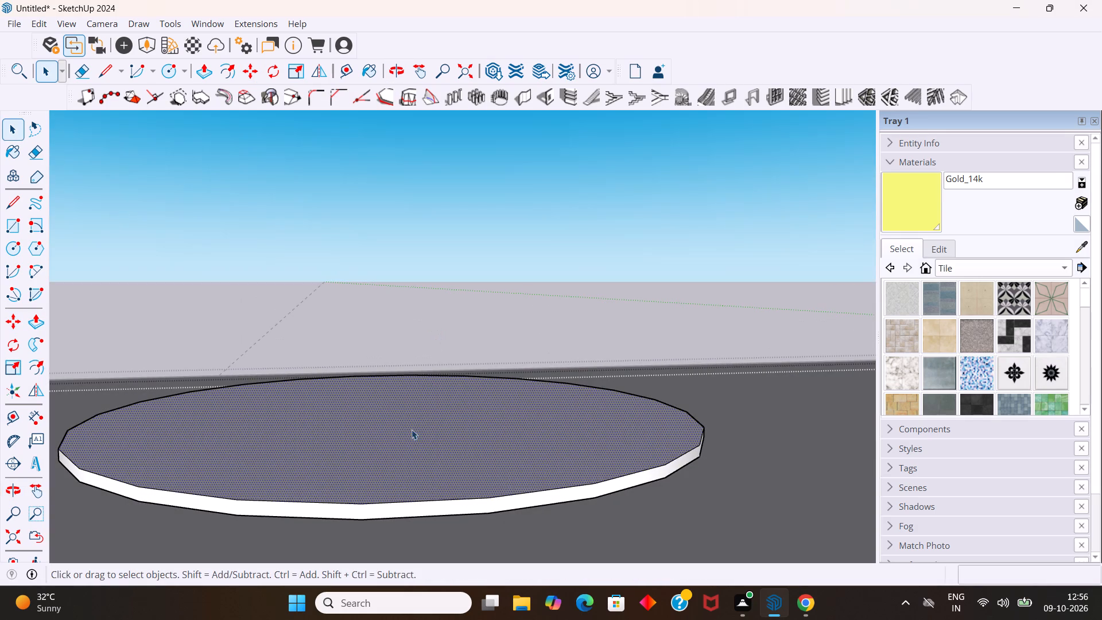
{"action": "left_click", "coordinate": [406, 502], "text": "ctrl"}
{"action": "left_click", "coordinate": [411, 511], "text": "ctrl"}
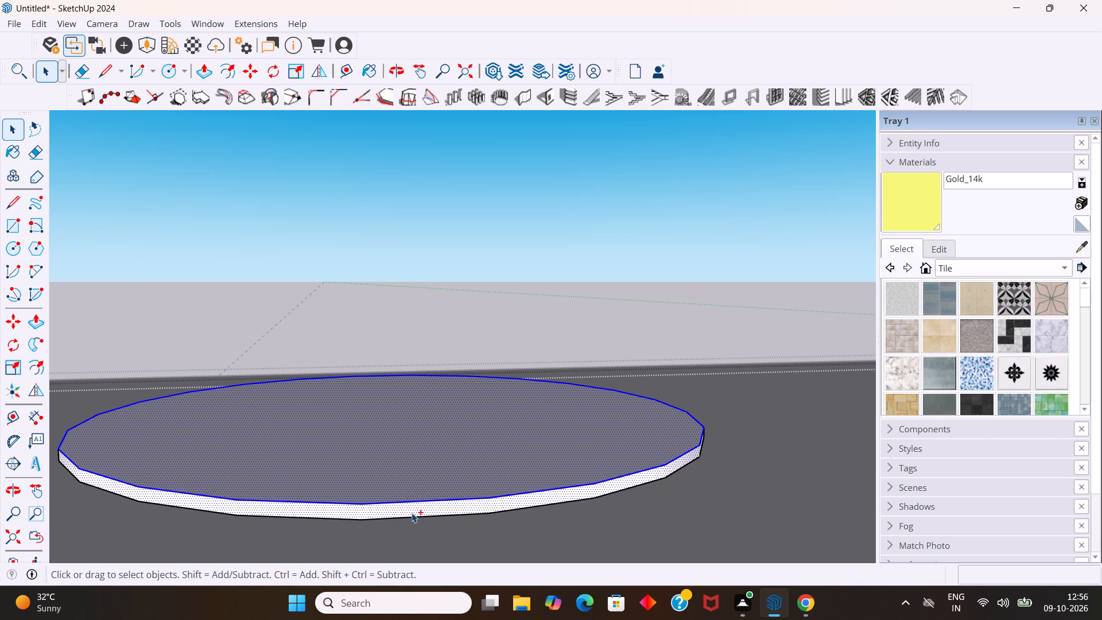
{"action": "left_click", "coordinate": [412, 517], "text": "ctrl"}
{"action": "key", "text": "m"}
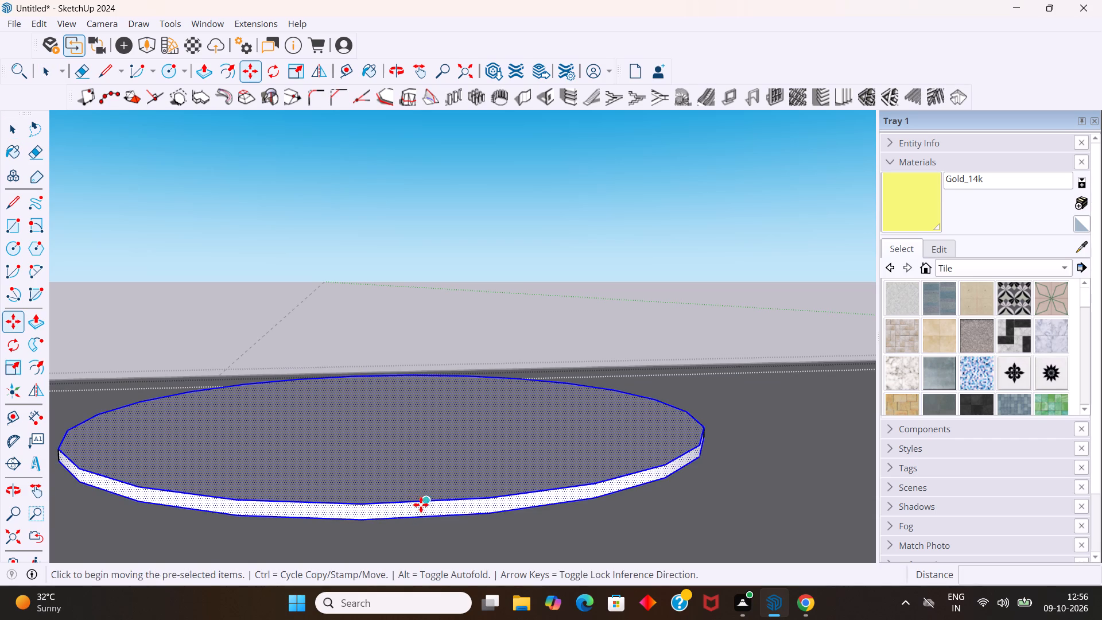
{"action": "left_click", "coordinate": [425, 502]}
{"action": "scroll", "coordinate": [423, 475], "scroll_direction": "down", "scroll_amount": 5}
{"action": "scroll", "coordinate": [417, 341], "scroll_direction": "down", "scroll_amount": 20}
{"action": "scroll", "coordinate": [417, 341], "scroll_direction": "down", "scroll_amount": 2}
{"action": "middle_click_drag", "start_coordinate": [487, 265], "coordinate": [502, 365]}
{"action": "scroll", "coordinate": [501, 349], "scroll_direction": "down", "scroll_amount": 7}
{"action": "middle_click_drag", "start_coordinate": [530, 268], "coordinate": [534, 414]}
{"action": "scroll", "coordinate": [533, 279], "scroll_direction": "down", "scroll_amount": 1}
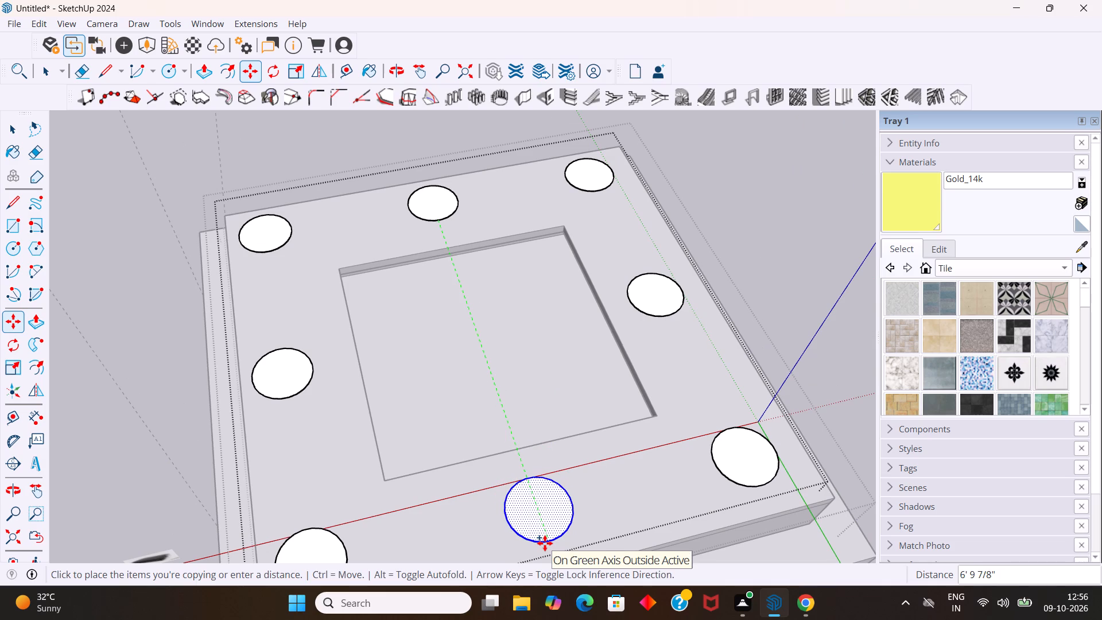
{"action": "left_click", "coordinate": [545, 543]}
{"action": "key", "text": "space"}
Examine the layout of the discs around the whole ceiling border and leave the discs' group.
{"action": "scroll", "coordinate": [540, 493], "scroll_direction": "down", "scroll_amount": 2}
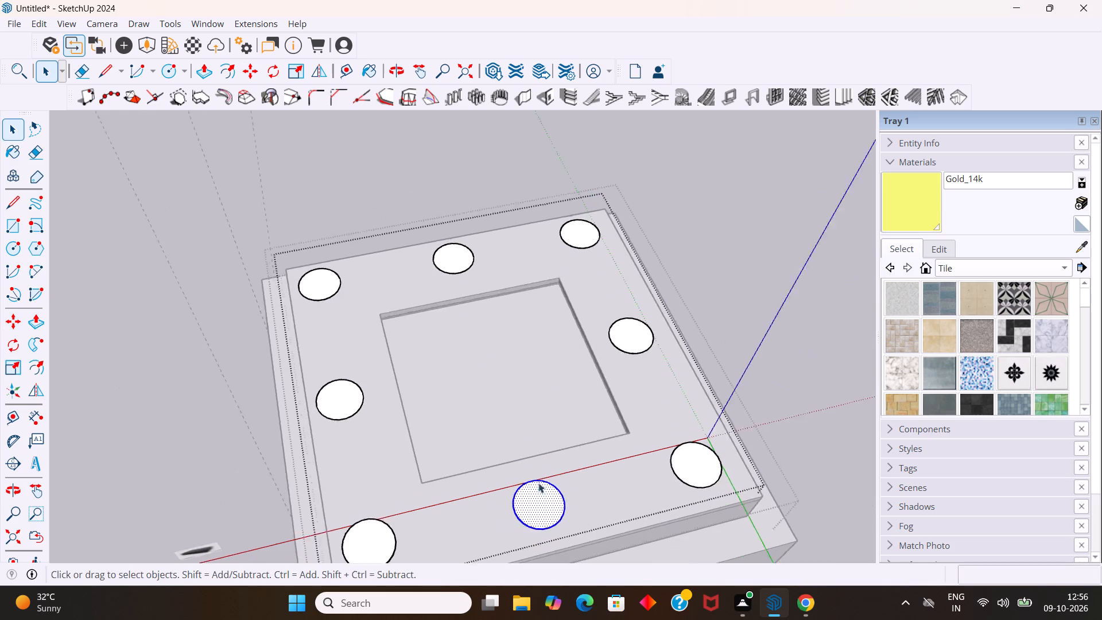
{"action": "scroll", "coordinate": [538, 483], "scroll_direction": "down", "scroll_amount": 7}
{"action": "middle_click_drag", "start_coordinate": [554, 461], "coordinate": [506, 521]}
{"action": "scroll", "coordinate": [521, 483], "scroll_direction": "down", "scroll_amount": 4}
{"action": "middle_click_drag", "start_coordinate": [591, 467], "coordinate": [593, 438]}
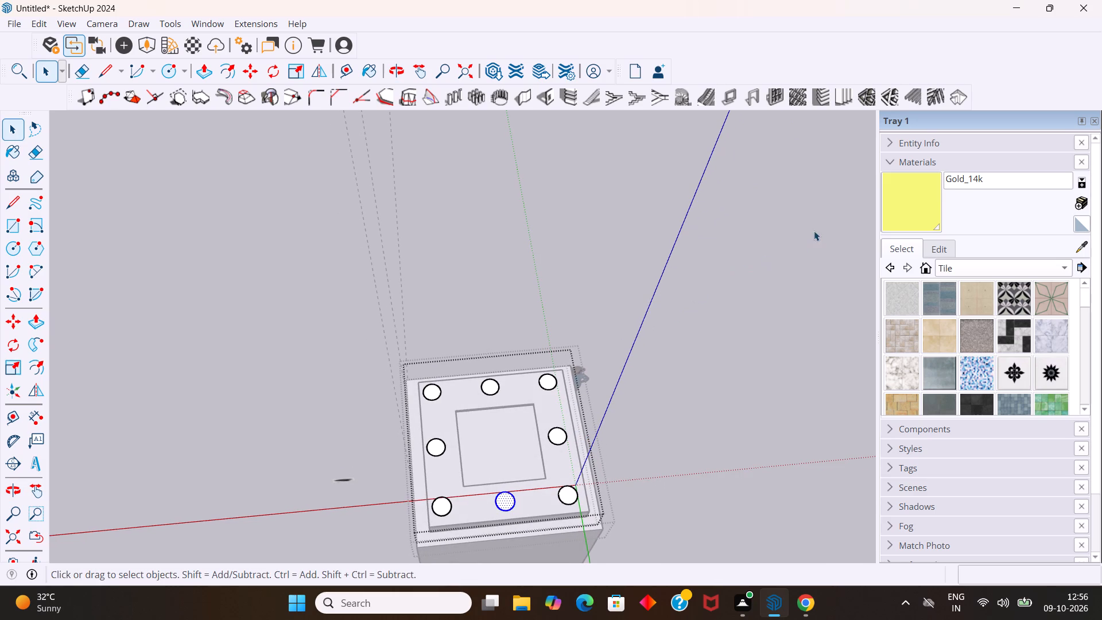
{"action": "middle_click_drag", "start_coordinate": [781, 332], "coordinate": [649, 170]}
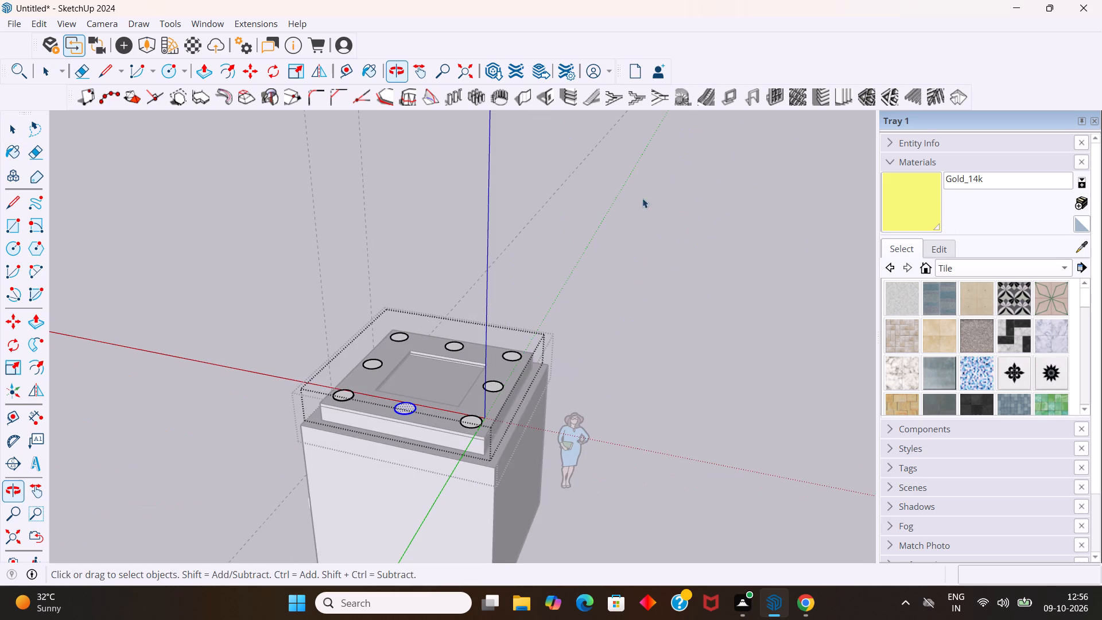
{"action": "scroll", "coordinate": [486, 364], "scroll_direction": "up", "scroll_amount": 3}
{"action": "left_click", "coordinate": [659, 393]}
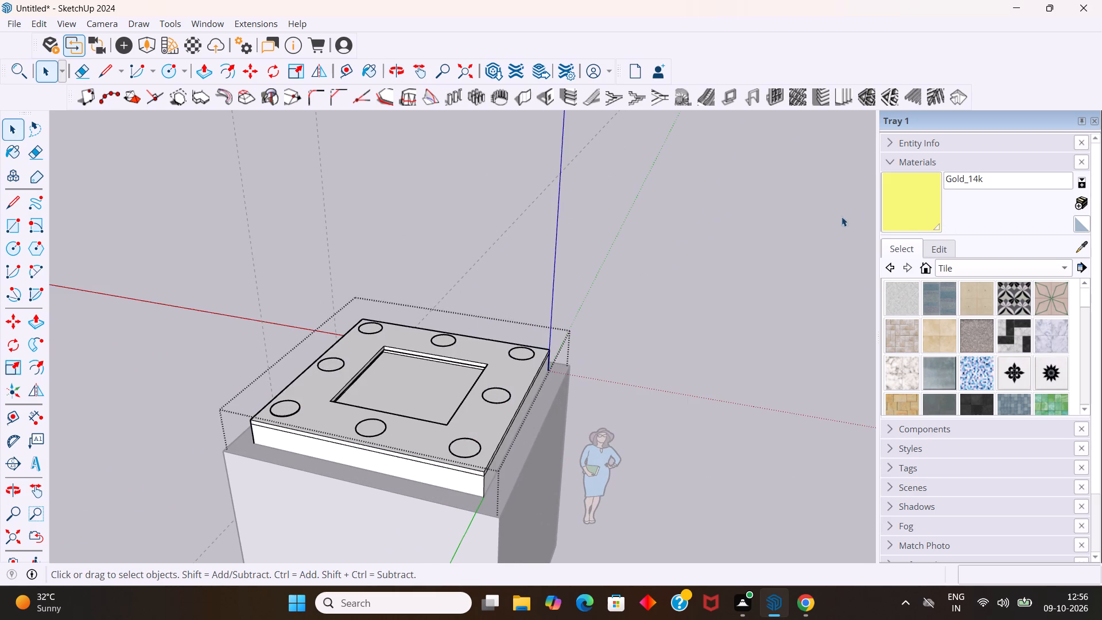
Paint the round discs around the ceiling border with the Gold_14k material.
{"action": "left_click", "coordinate": [956, 184]}
{"action": "left_click", "coordinate": [923, 198]}
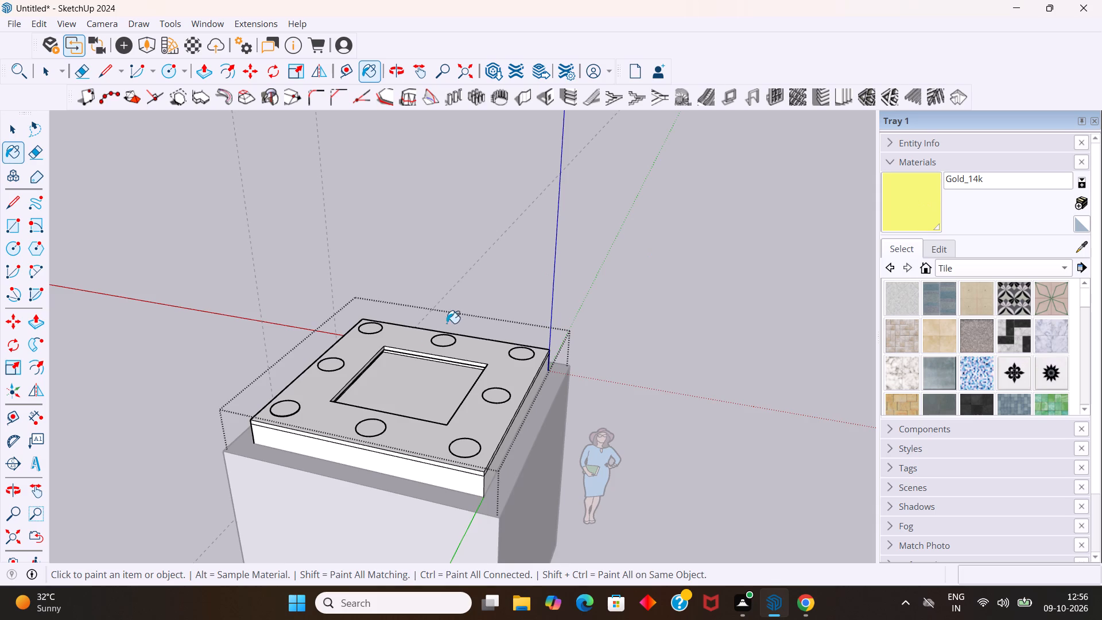
{"action": "scroll", "coordinate": [417, 363], "scroll_direction": "up", "scroll_amount": 3}
{"action": "left_click", "coordinate": [222, 424]}
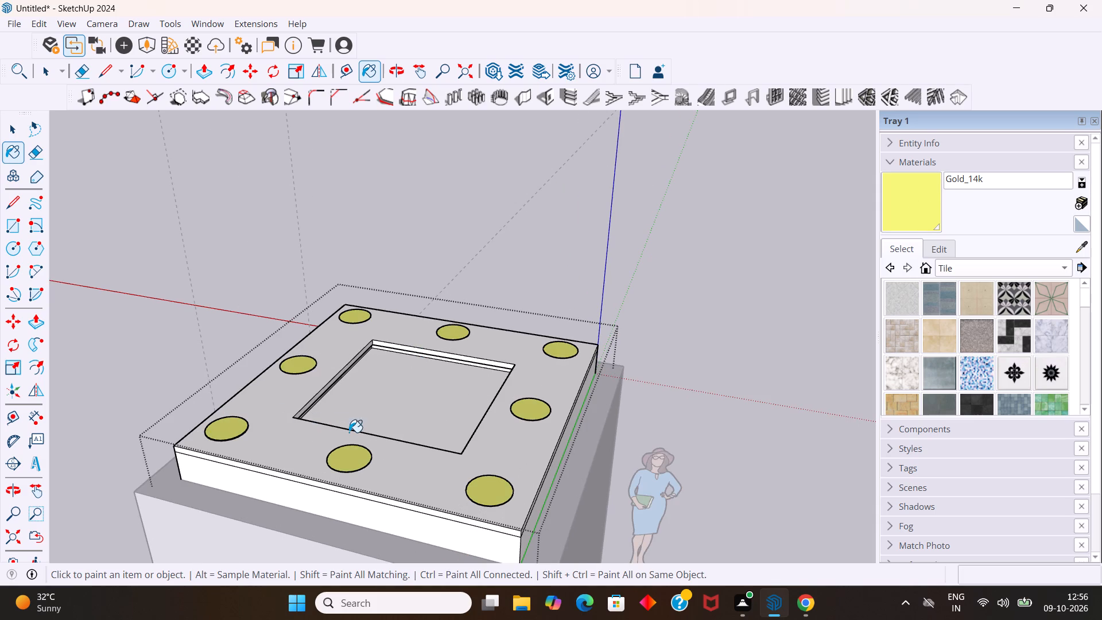
Paint the lower wall strips on two adjoining sides of the ceiling's central recess with Gold_14k.
{"action": "scroll", "coordinate": [406, 357], "scroll_direction": "up", "scroll_amount": 4}
{"action": "middle_click_drag", "start_coordinate": [399, 359], "coordinate": [340, 315]}
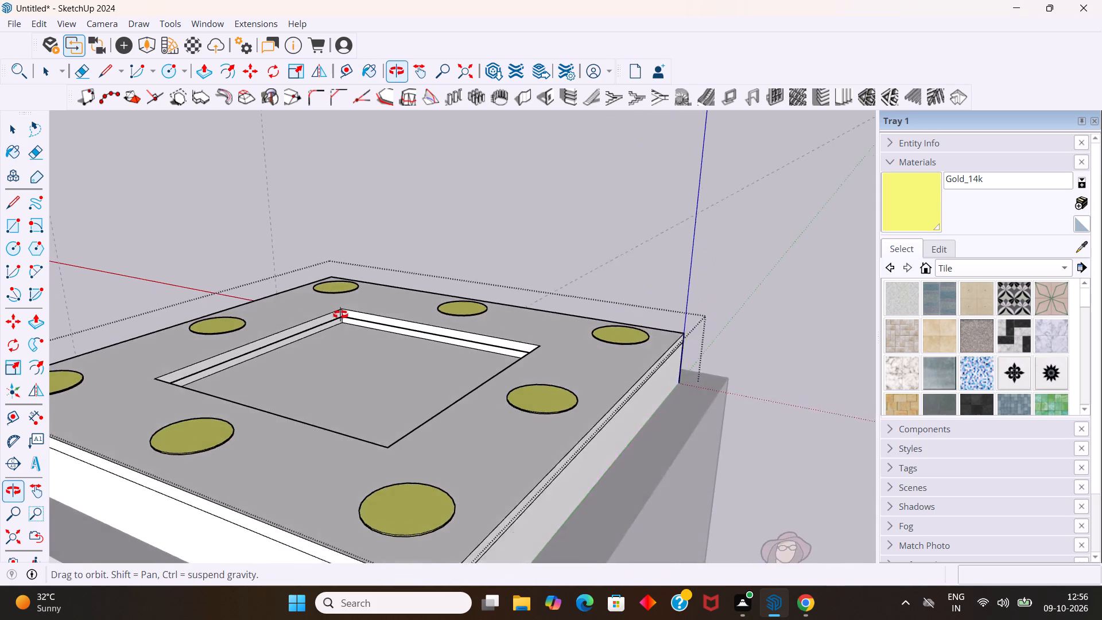
{"action": "middle_click_drag", "start_coordinate": [340, 315], "coordinate": [338, 313]}
{"action": "scroll", "coordinate": [377, 326], "scroll_direction": "up", "scroll_amount": 14}
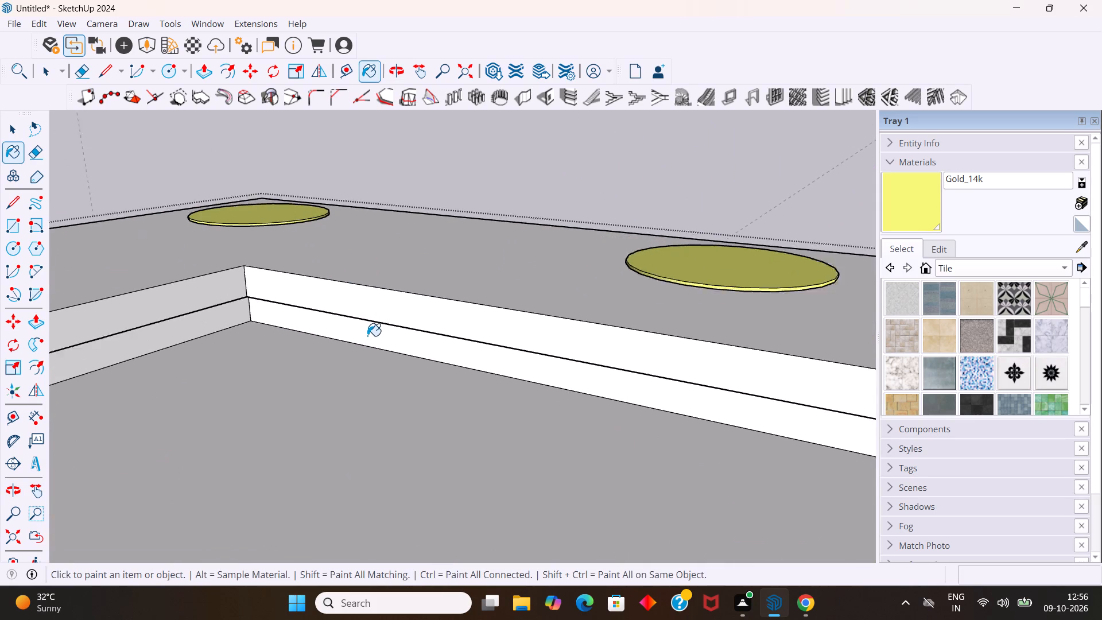
{"action": "scroll", "coordinate": [367, 336], "scroll_direction": "up", "scroll_amount": 2}
{"action": "left_click", "coordinate": [367, 328]}
{"action": "left_click", "coordinate": [193, 313]}
{"action": "scroll", "coordinate": [184, 302], "scroll_direction": "down", "scroll_amount": 3}
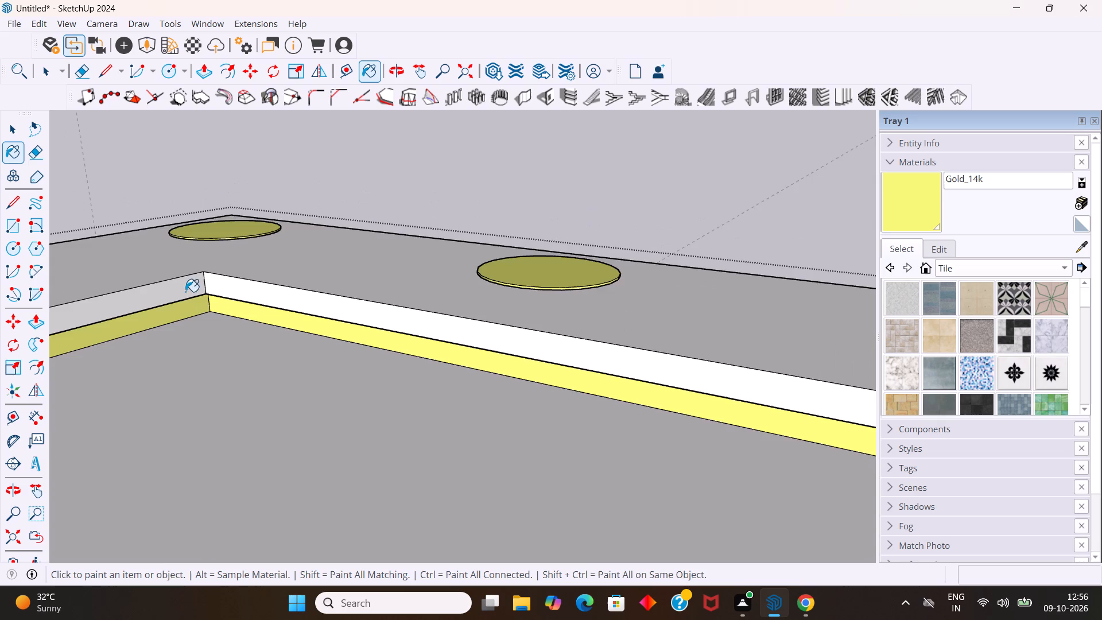
Paint the lower wall strips on the remaining two sides of the central recess with Gold_14k.
{"action": "scroll", "coordinate": [185, 292], "scroll_direction": "down", "scroll_amount": 13}
{"action": "middle_click_drag", "start_coordinate": [197, 265], "coordinate": [650, 339]}
{"action": "scroll", "coordinate": [753, 278], "scroll_direction": "down", "scroll_amount": 4}
{"action": "scroll", "coordinate": [753, 313], "scroll_direction": "up", "scroll_amount": 2}
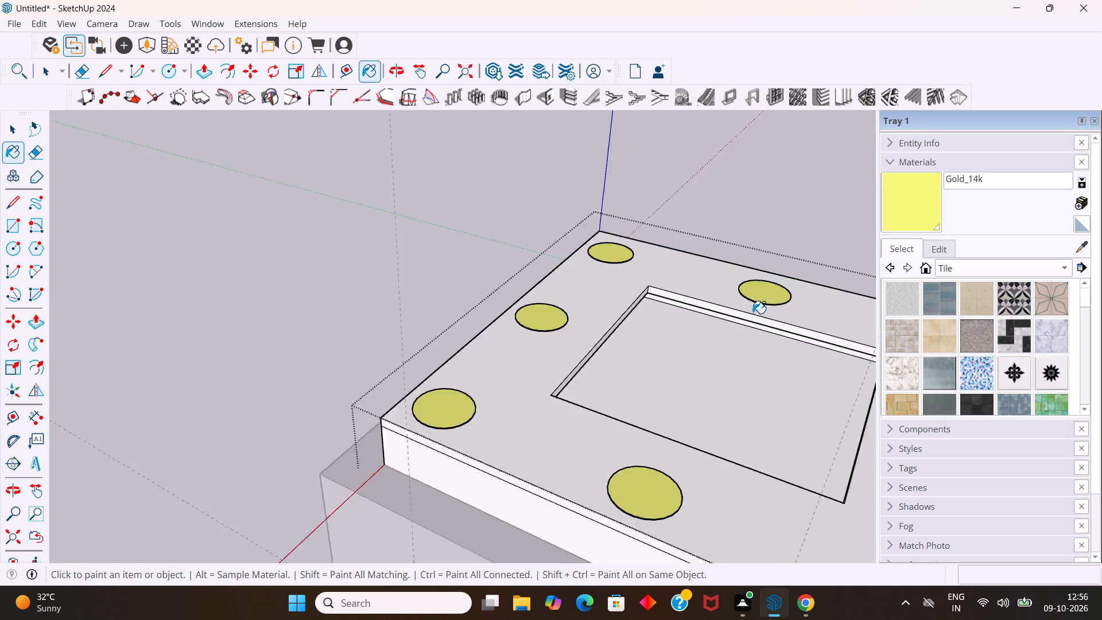
{"action": "scroll", "coordinate": [752, 313], "scroll_direction": "up", "scroll_amount": 8}
{"action": "left_click", "coordinate": [737, 328]}
{"action": "scroll", "coordinate": [736, 329], "scroll_direction": "down", "scroll_amount": 11}
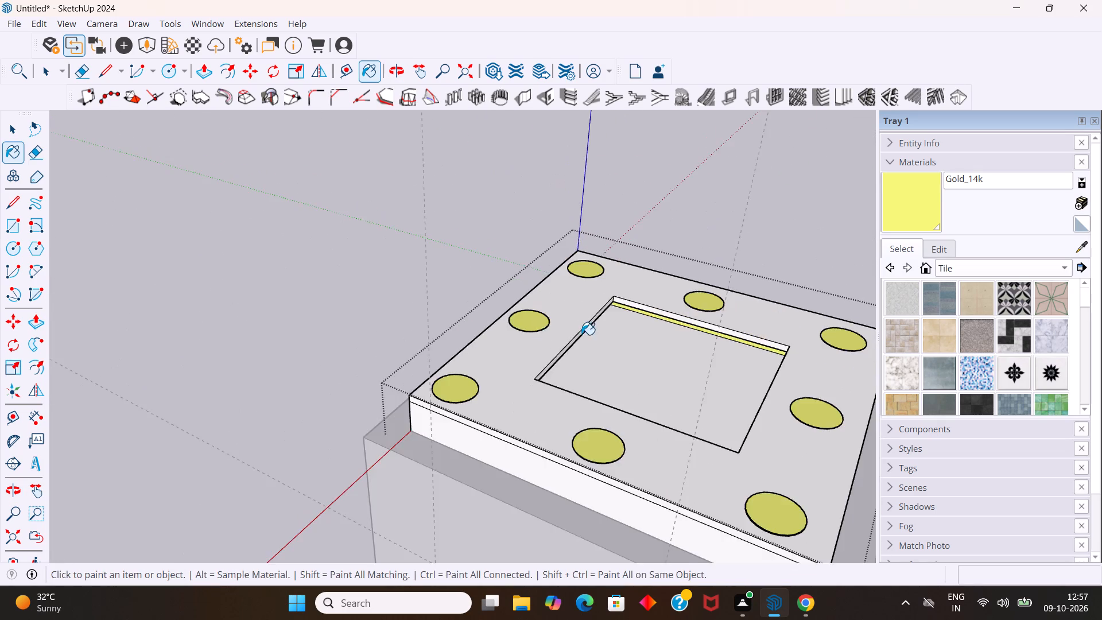
{"action": "middle_click_drag", "start_coordinate": [254, 363], "coordinate": [637, 416]}
{"action": "scroll", "coordinate": [724, 173], "scroll_direction": "up", "scroll_amount": 12}
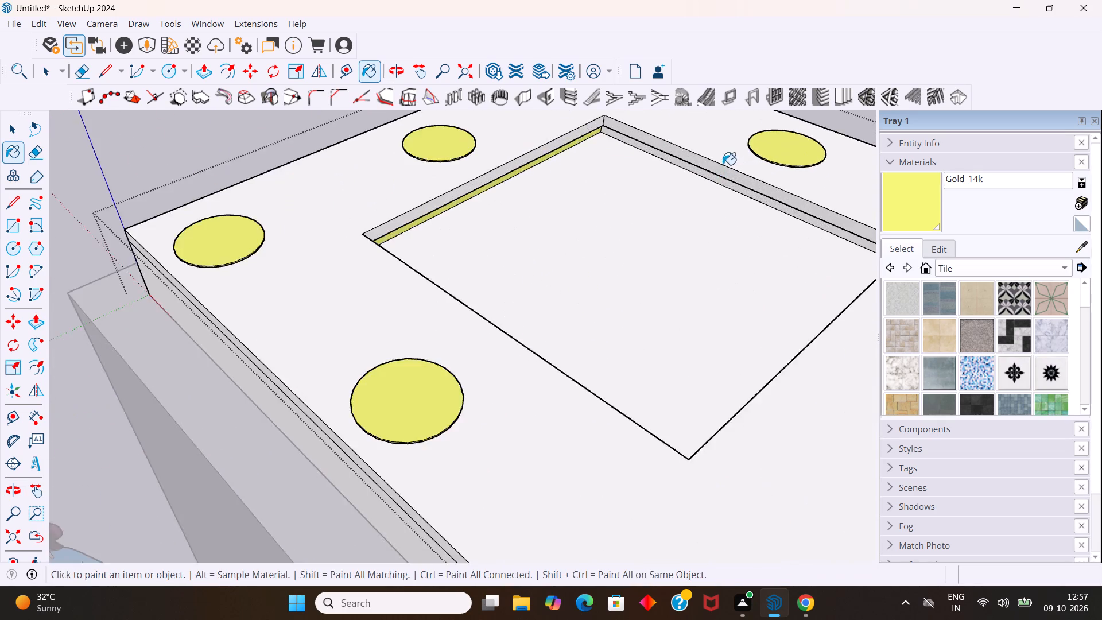
{"action": "scroll", "coordinate": [723, 165], "scroll_direction": "up", "scroll_amount": 3}
{"action": "left_click", "coordinate": [720, 187]}
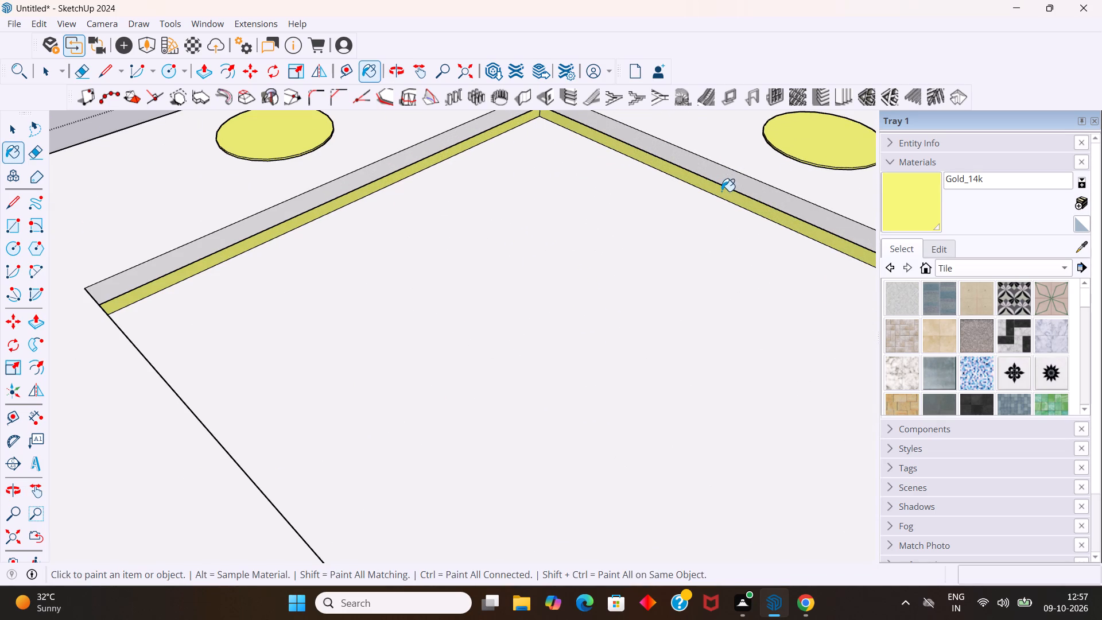
{"action": "key", "text": "space"}
Leave the ceiling group and flip the whole false ceiling upside down along the blue axis.
{"action": "scroll", "coordinate": [670, 200], "scroll_direction": "down", "scroll_amount": 18}
{"action": "middle_click_drag", "start_coordinate": [568, 280], "coordinate": [565, 279]}
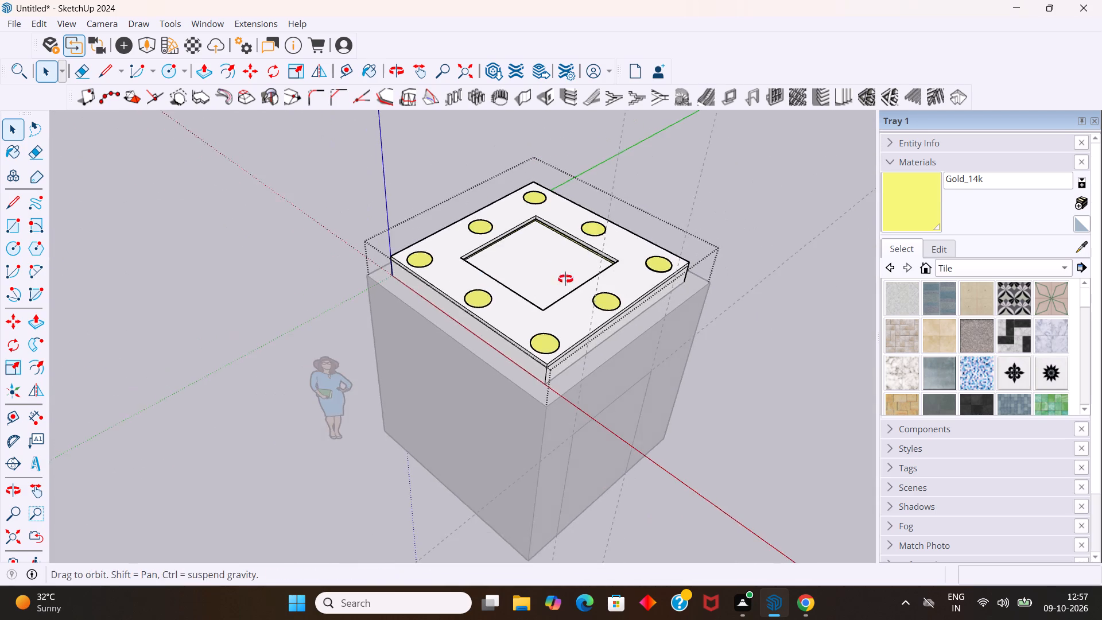
{"action": "middle_click_drag", "start_coordinate": [565, 279], "coordinate": [343, 274]}
{"action": "left_click", "coordinate": [761, 301]}
{"action": "left_click", "coordinate": [590, 354]}
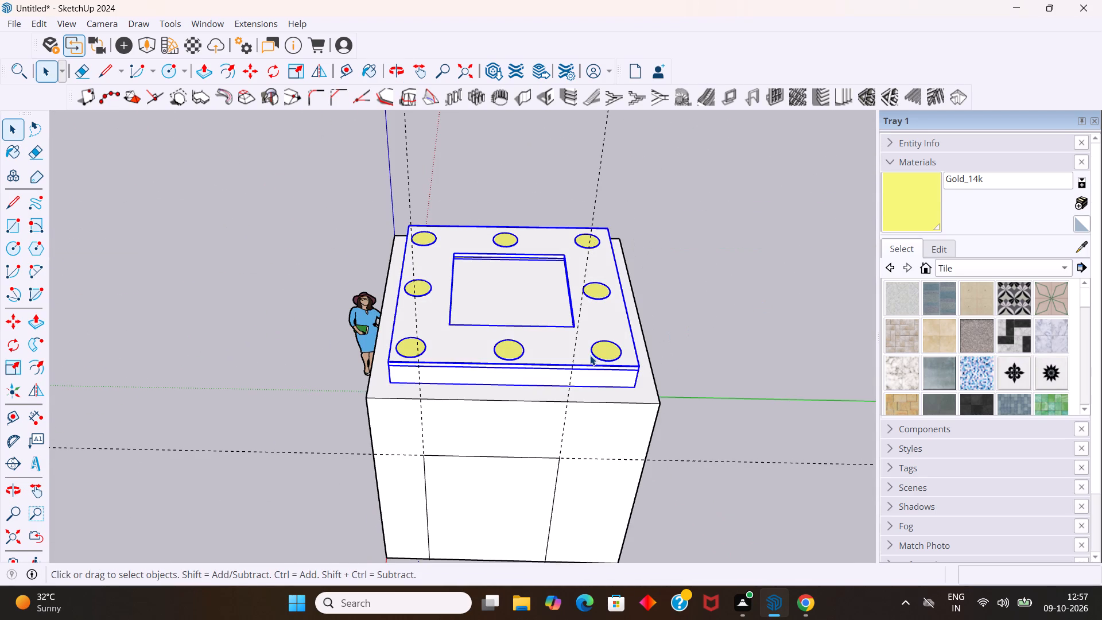
{"action": "left_click", "coordinate": [41, 393]}
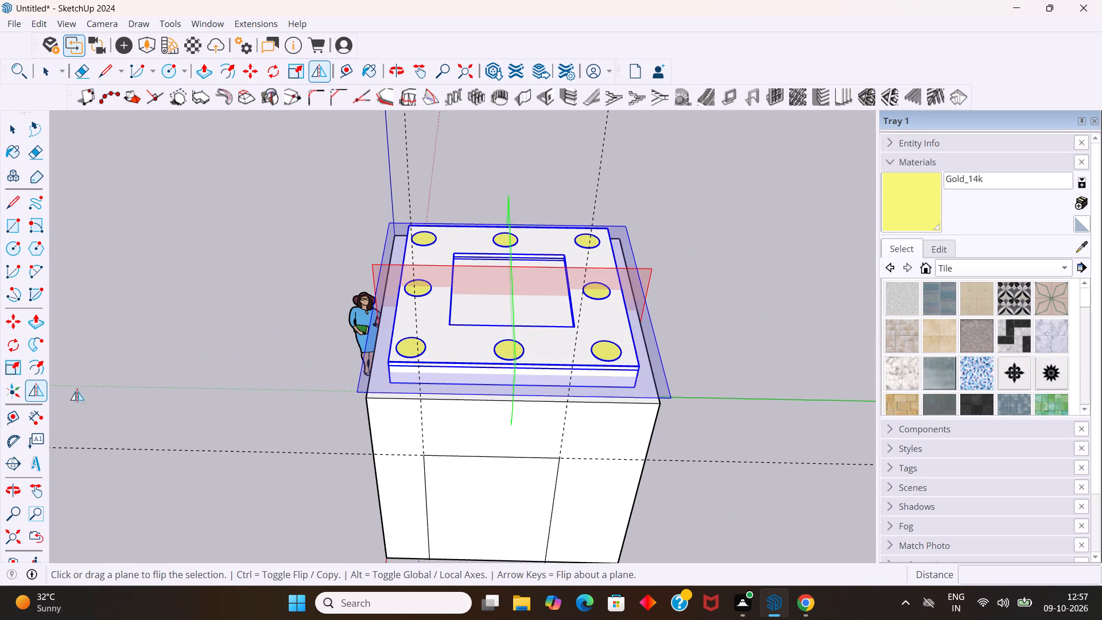
{"action": "left_click", "coordinate": [374, 371]}
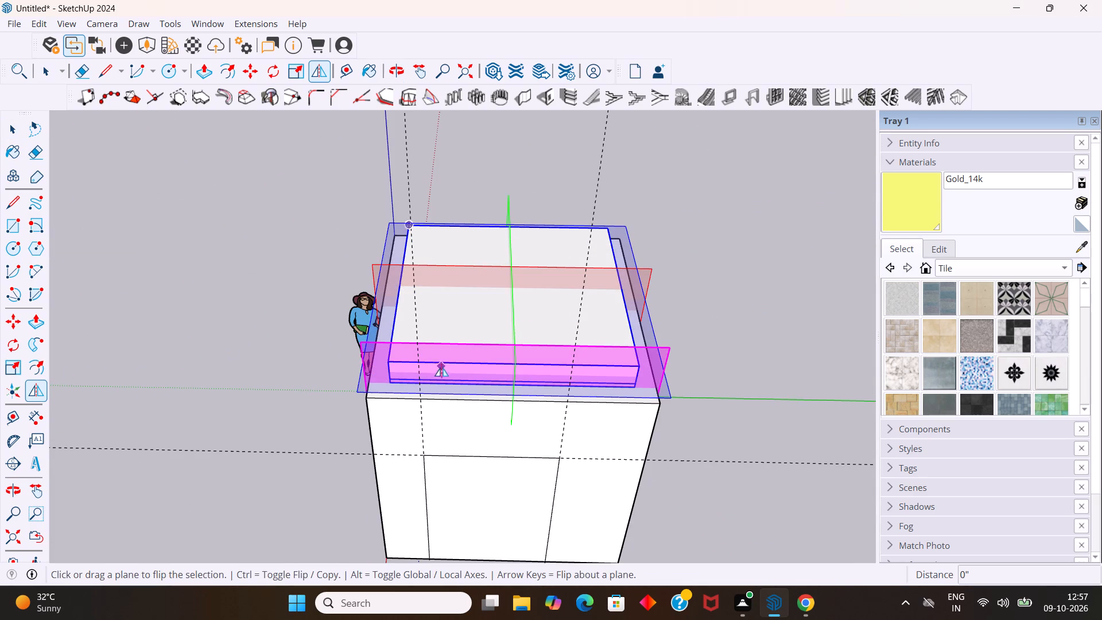
{"action": "key", "text": "space"}
Move the flipped false ceiling about 1' 1/4" by its corner into the opening at the top of the room.
{"action": "key", "text": "m"}
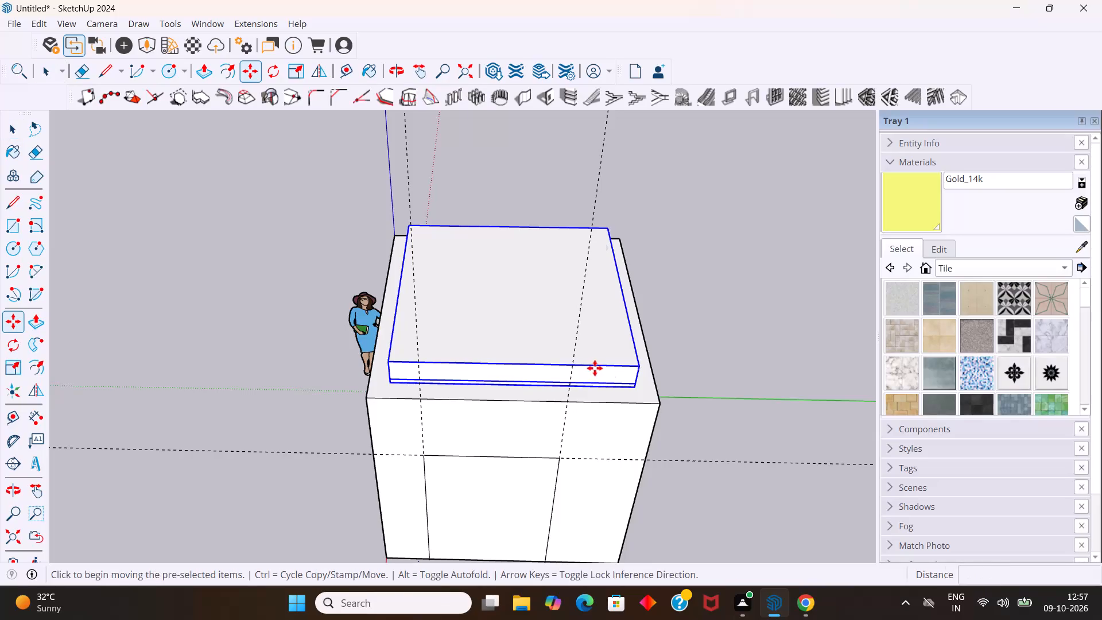
{"action": "left_click", "coordinate": [641, 367]}
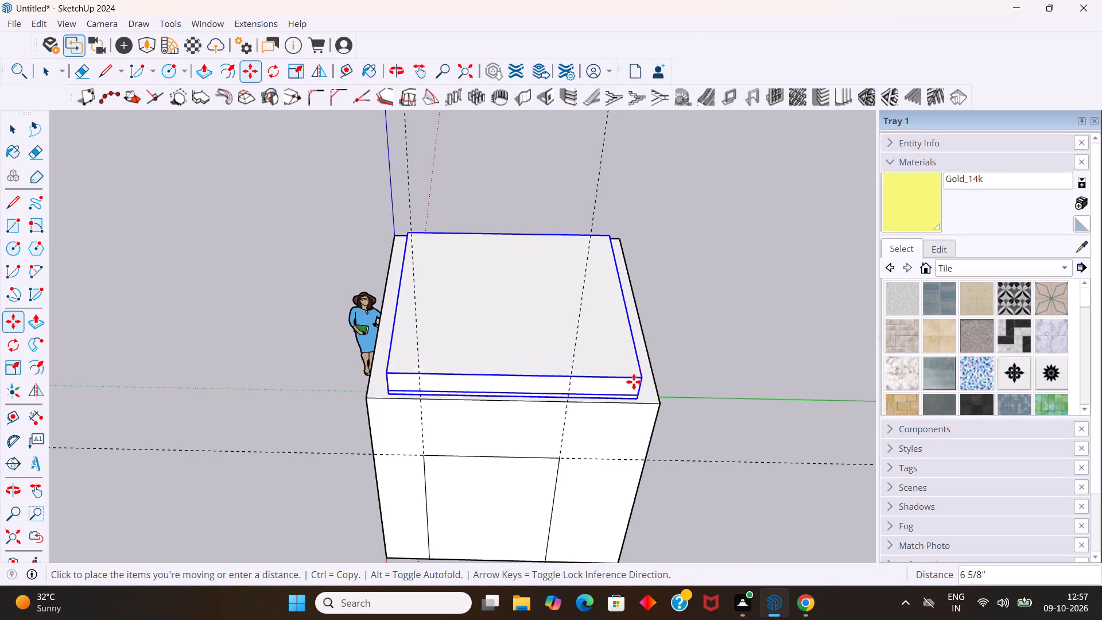
{"action": "left_click", "coordinate": [632, 387]}
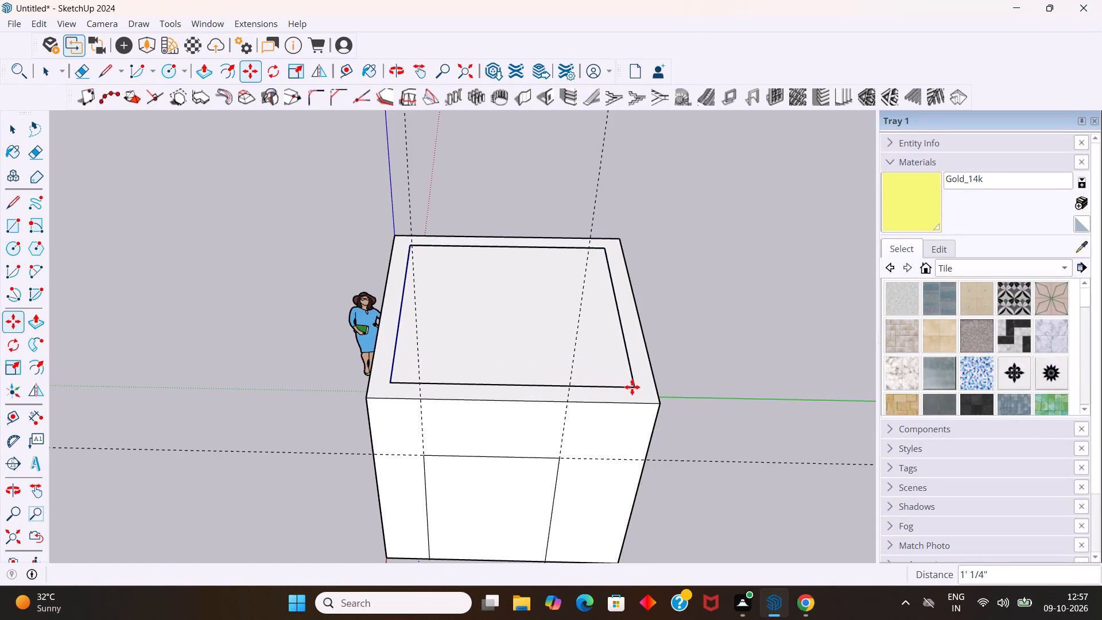
{"action": "key", "text": "space"}
Delete all the dashed guide lines in the model.
{"action": "scroll", "coordinate": [631, 377], "scroll_direction": "down", "scroll_amount": 10}
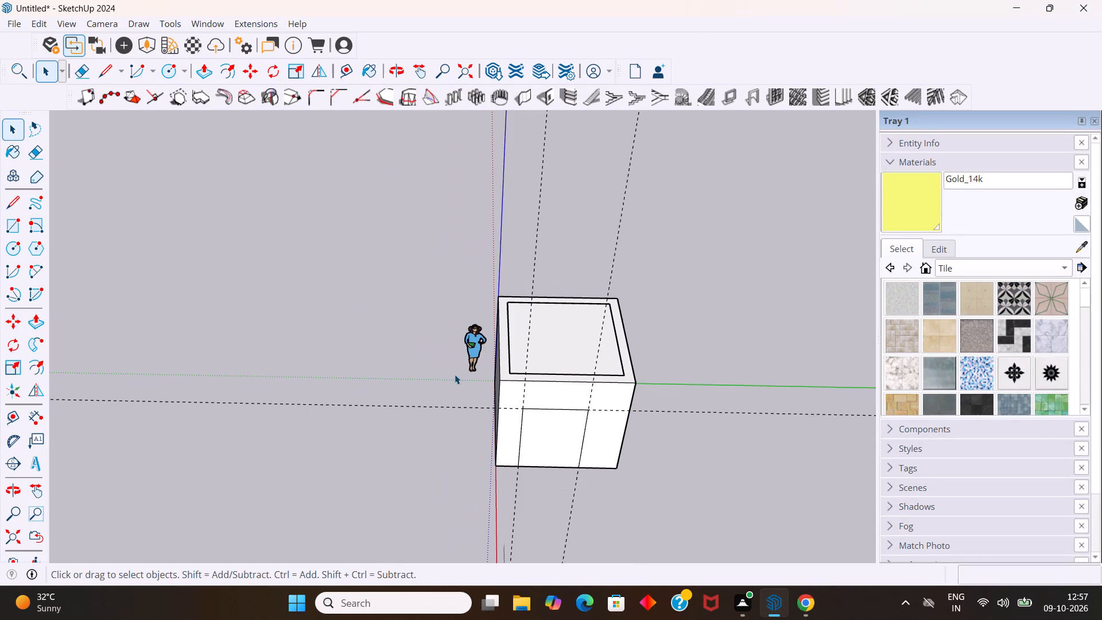
{"action": "left_click", "coordinate": [416, 336]}
{"action": "scroll", "coordinate": [417, 323], "scroll_direction": "down", "scroll_amount": 6}
{"action": "left_click", "coordinate": [691, 446]}
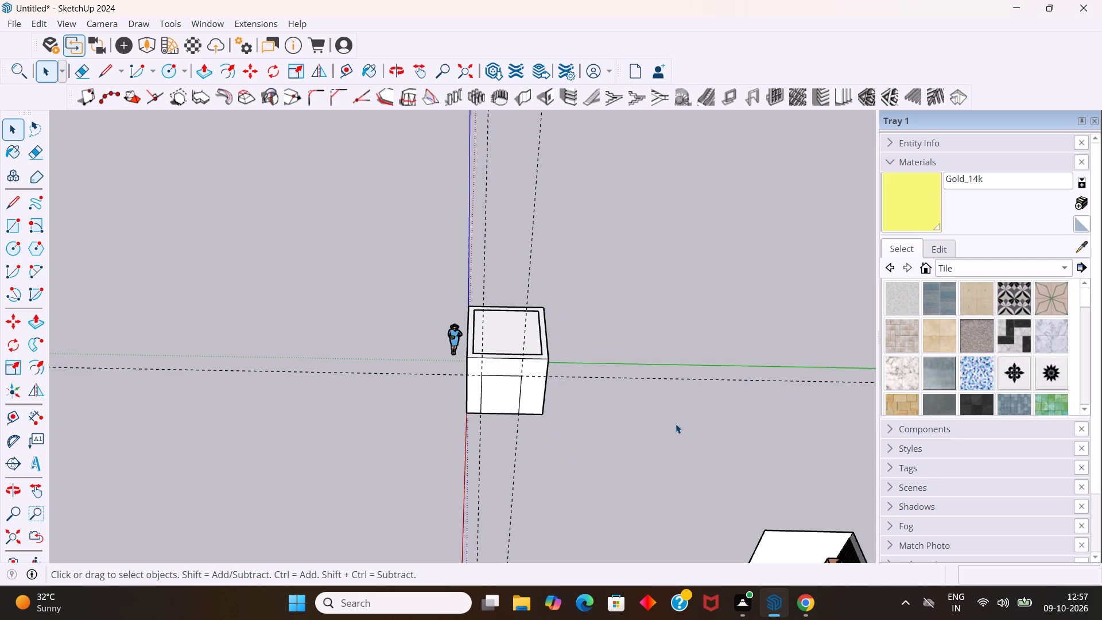
{"action": "scroll", "coordinate": [676, 424], "scroll_direction": "down", "scroll_amount": 10}
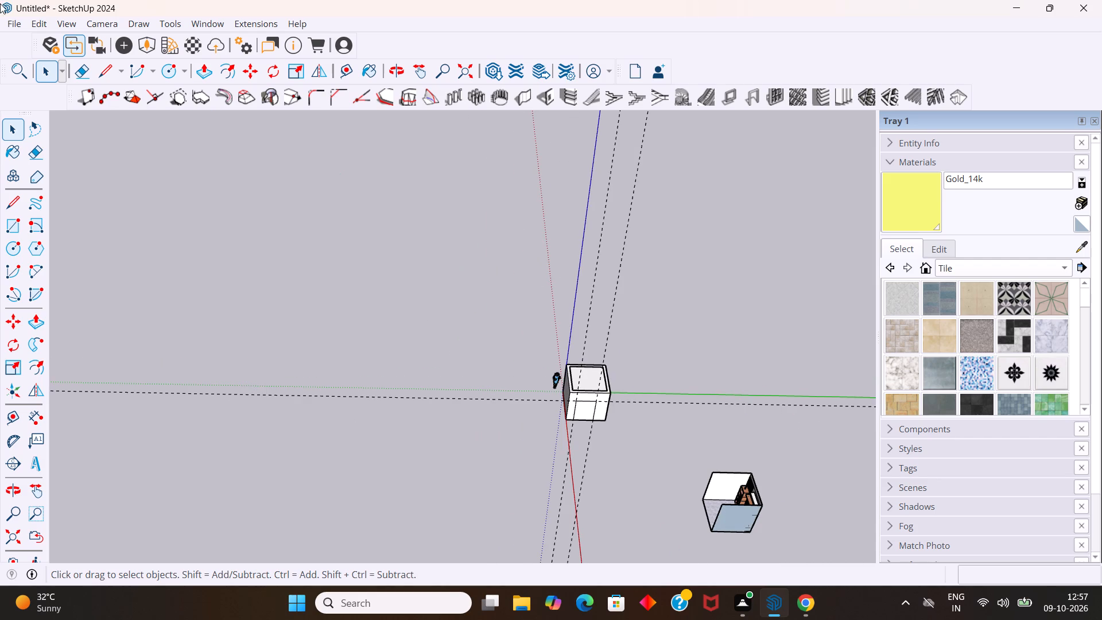
{"action": "left_click", "coordinate": [48, 21]}
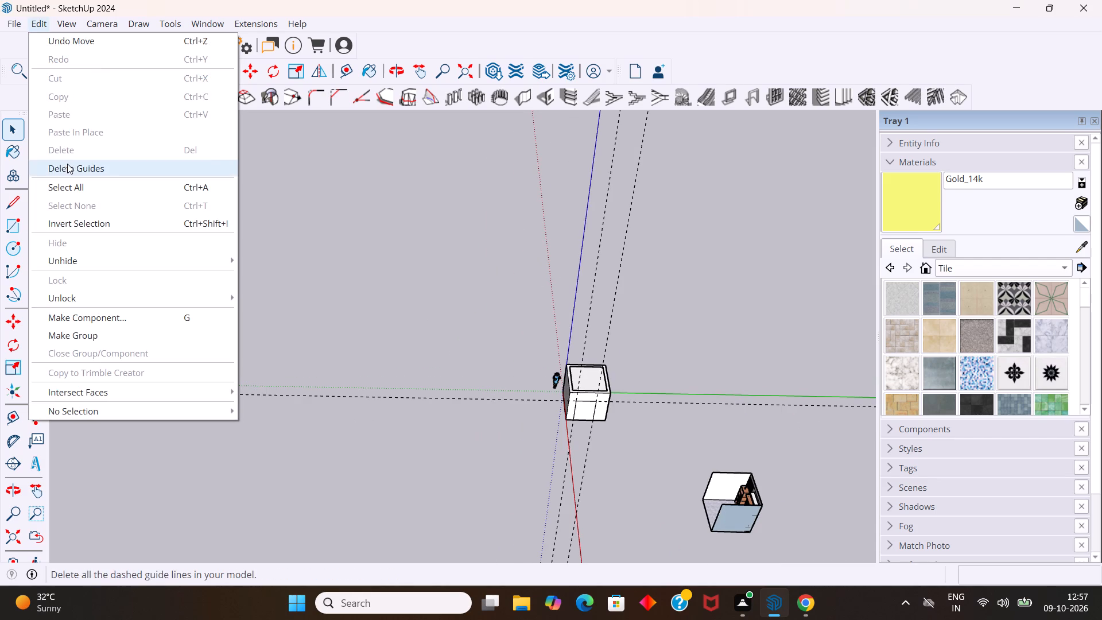
{"action": "left_click", "coordinate": [67, 164]}
Move the false ceiling about 14' 1 13/16" off the room into the empty space beside it.
{"action": "middle_click_drag", "start_coordinate": [253, 350], "coordinate": [302, 272]}
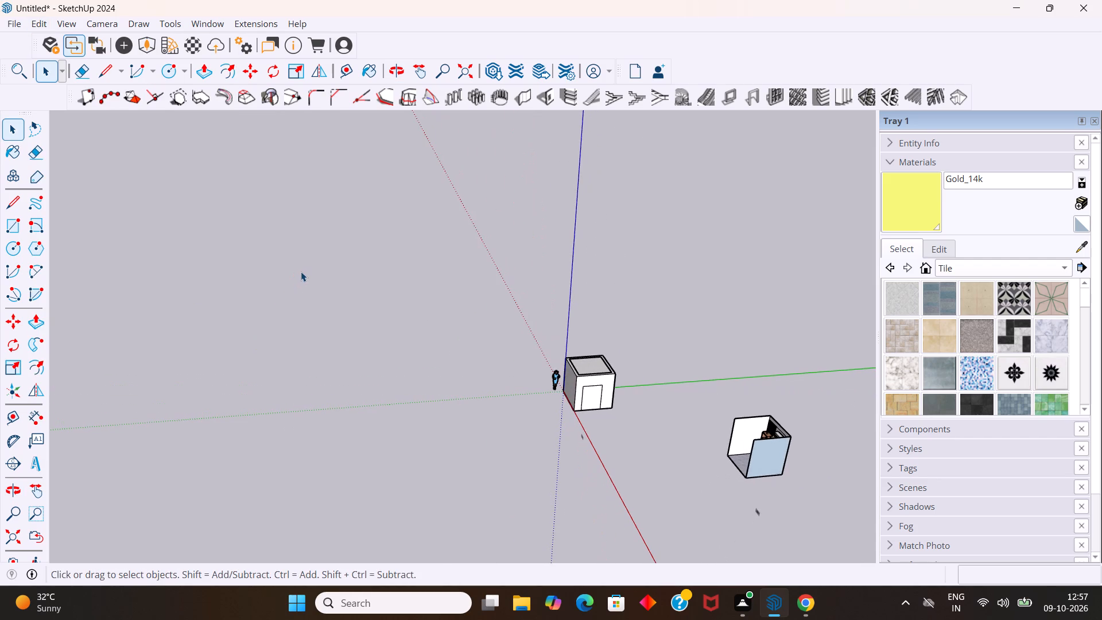
{"action": "scroll", "coordinate": [793, 470], "scroll_direction": "up", "scroll_amount": 4}
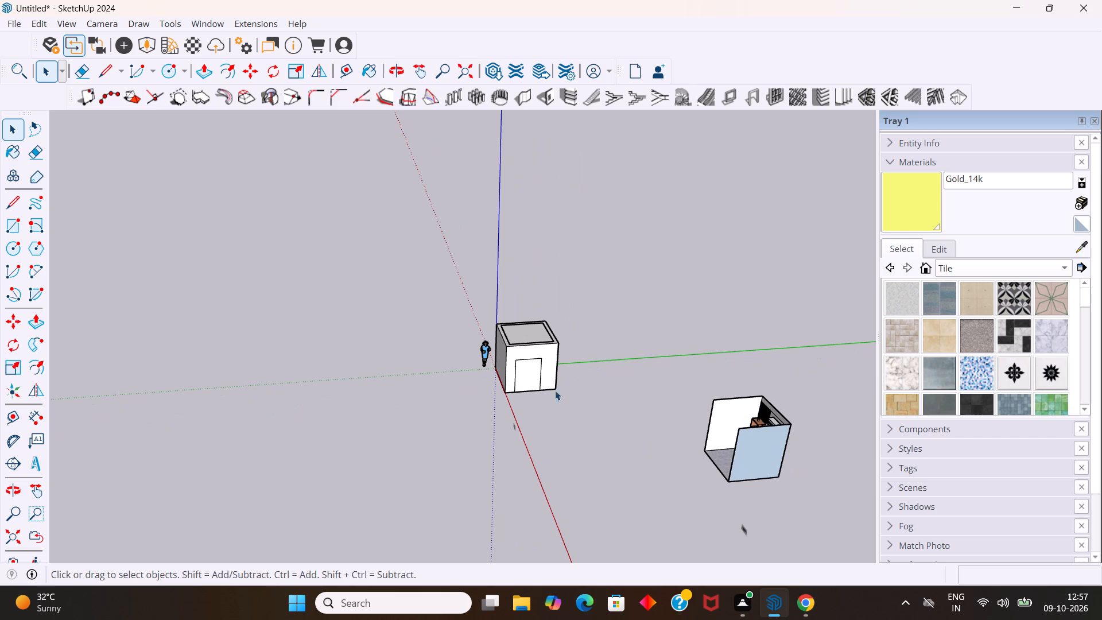
{"action": "middle_click_drag", "start_coordinate": [542, 376], "coordinate": [508, 345]}
{"action": "scroll", "coordinate": [541, 374], "scroll_direction": "up", "scroll_amount": 10}
{"action": "middle_click_drag", "start_coordinate": [491, 356], "coordinate": [455, 363]}
{"action": "middle_click", "coordinate": [455, 363]}
{"action": "left_click", "coordinate": [509, 255]}
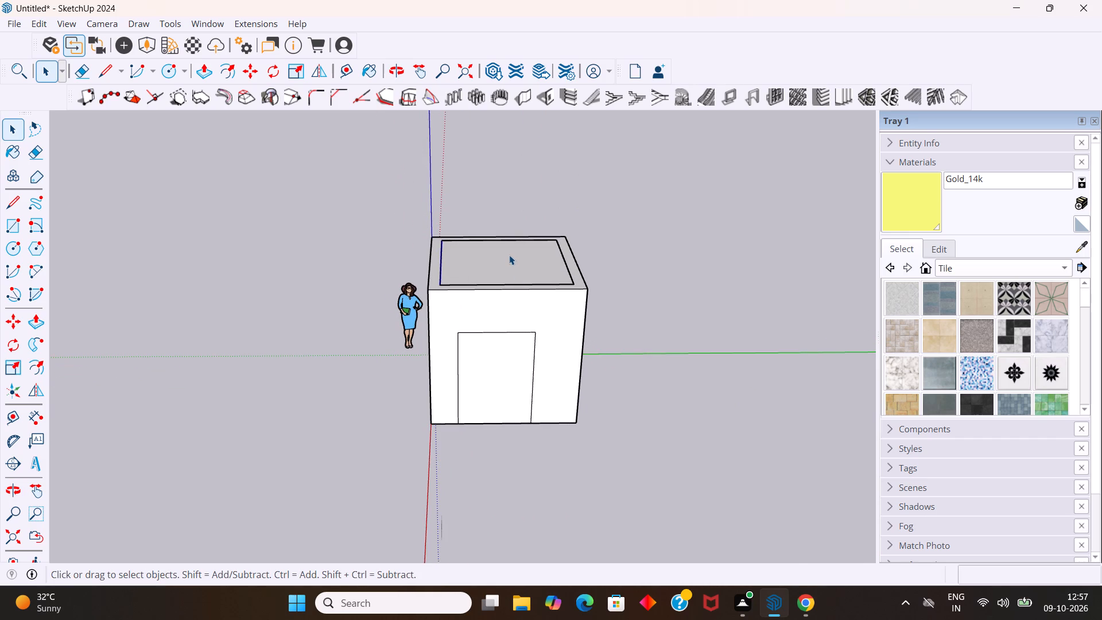
{"action": "key", "text": "m"}
{"action": "left_click", "coordinate": [441, 284]}
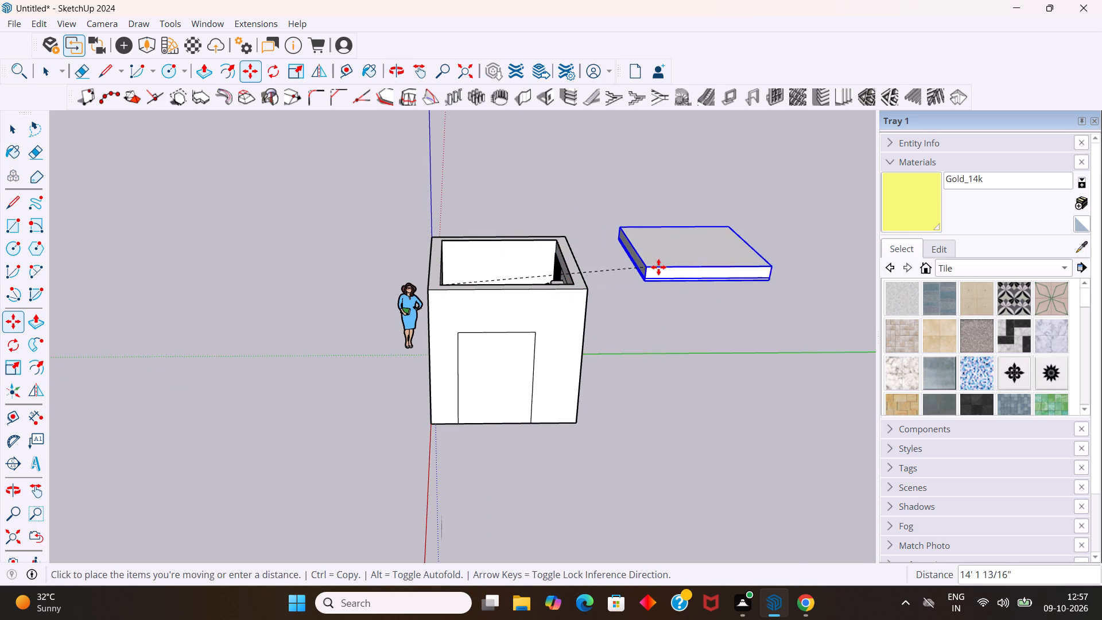
{"action": "left_click", "coordinate": [658, 267]}
{"action": "scroll", "coordinate": [618, 277], "scroll_direction": "up", "scroll_amount": 2}
{"action": "key", "text": "space"}
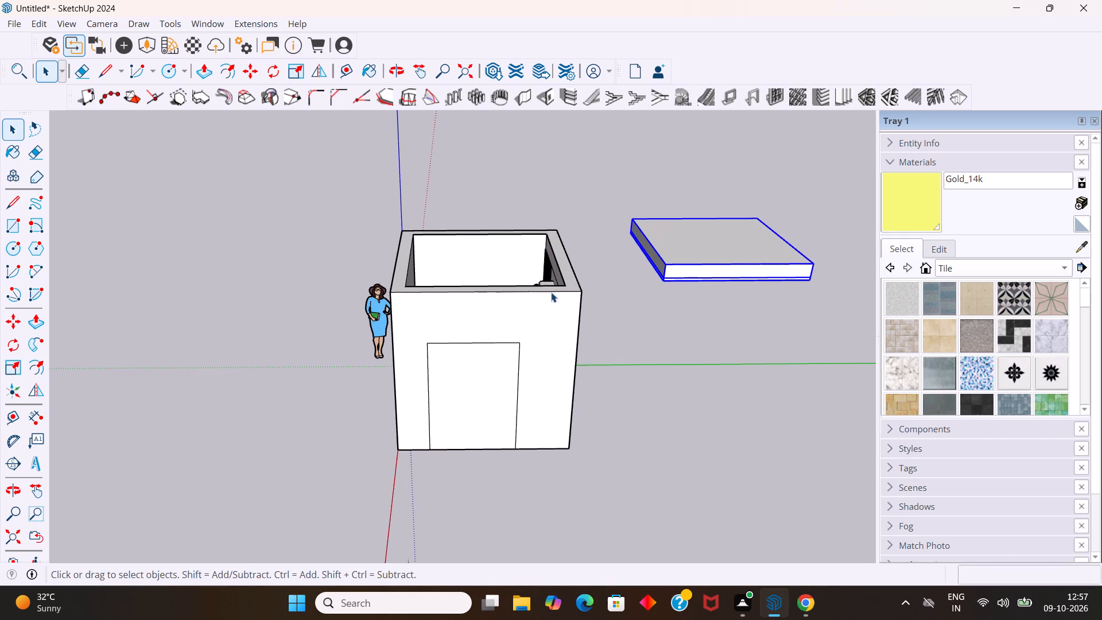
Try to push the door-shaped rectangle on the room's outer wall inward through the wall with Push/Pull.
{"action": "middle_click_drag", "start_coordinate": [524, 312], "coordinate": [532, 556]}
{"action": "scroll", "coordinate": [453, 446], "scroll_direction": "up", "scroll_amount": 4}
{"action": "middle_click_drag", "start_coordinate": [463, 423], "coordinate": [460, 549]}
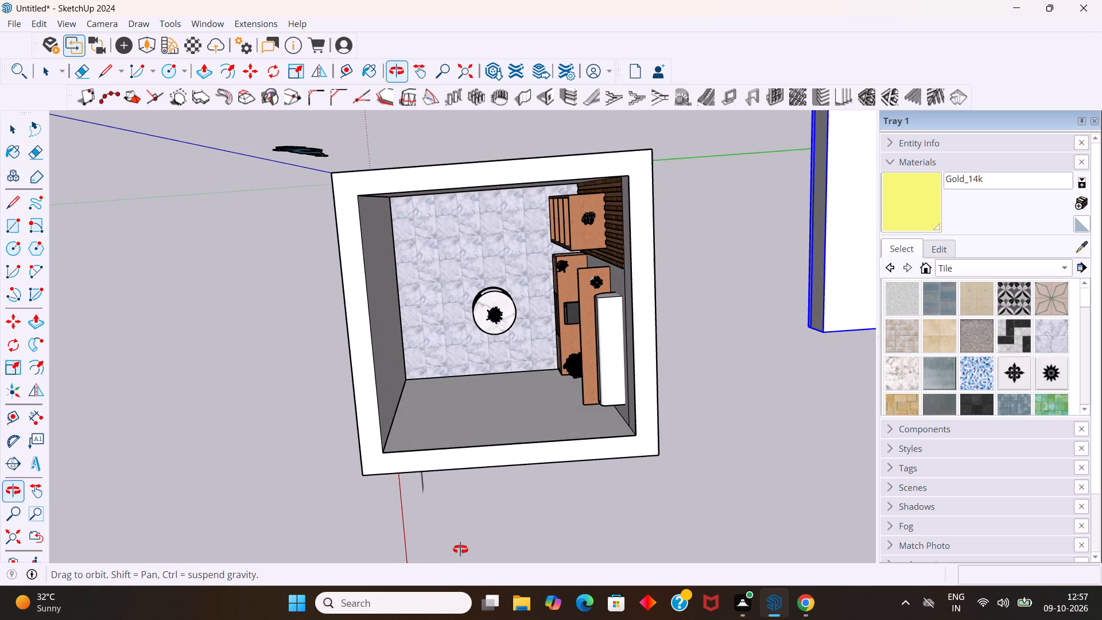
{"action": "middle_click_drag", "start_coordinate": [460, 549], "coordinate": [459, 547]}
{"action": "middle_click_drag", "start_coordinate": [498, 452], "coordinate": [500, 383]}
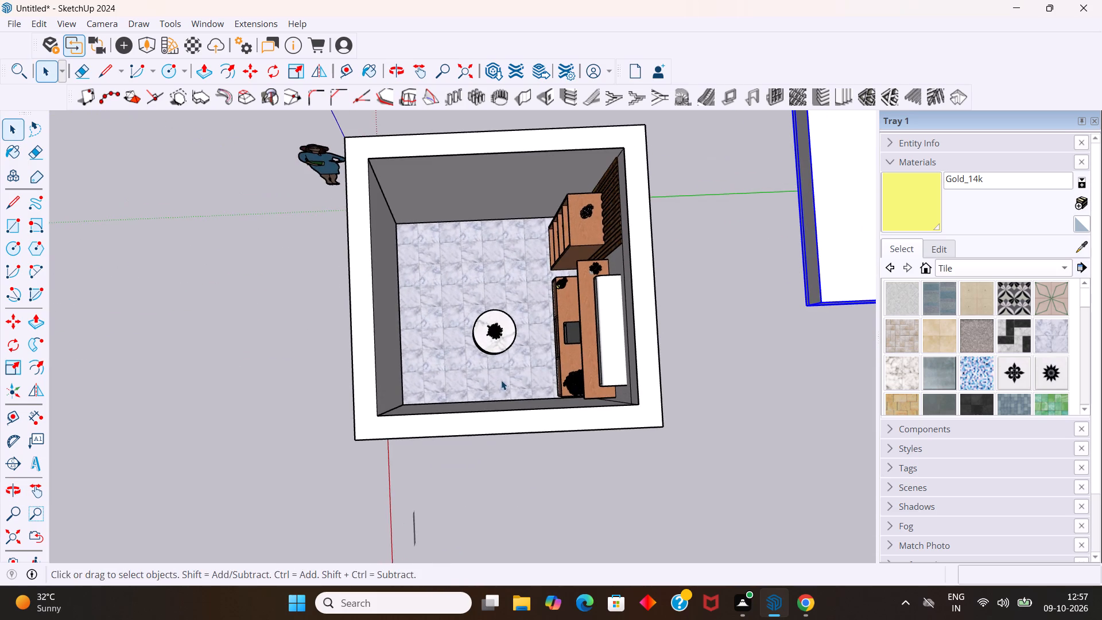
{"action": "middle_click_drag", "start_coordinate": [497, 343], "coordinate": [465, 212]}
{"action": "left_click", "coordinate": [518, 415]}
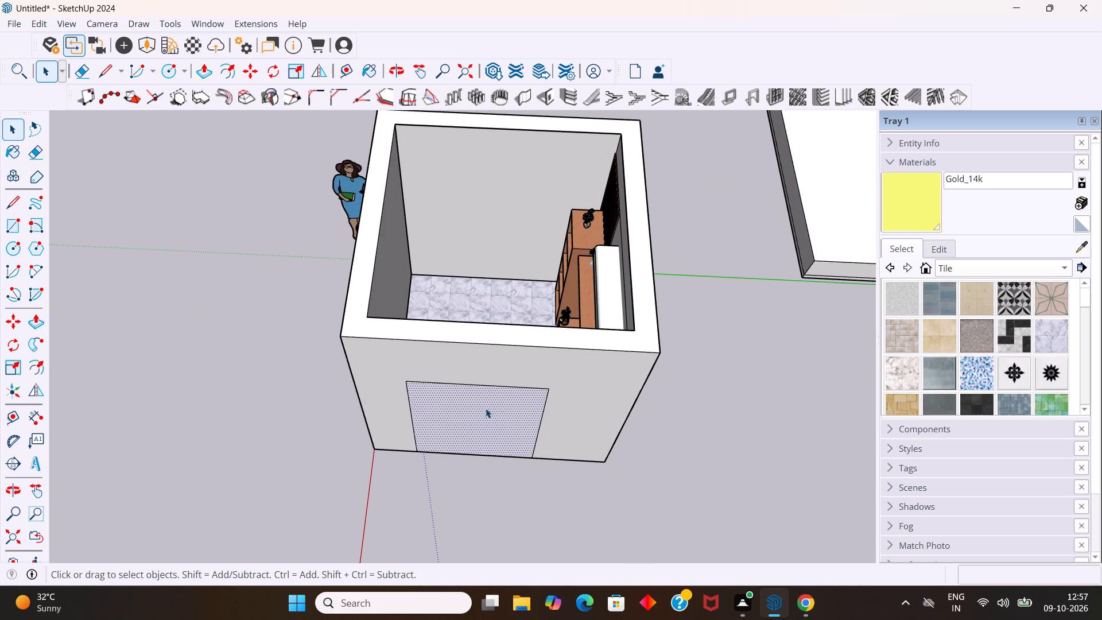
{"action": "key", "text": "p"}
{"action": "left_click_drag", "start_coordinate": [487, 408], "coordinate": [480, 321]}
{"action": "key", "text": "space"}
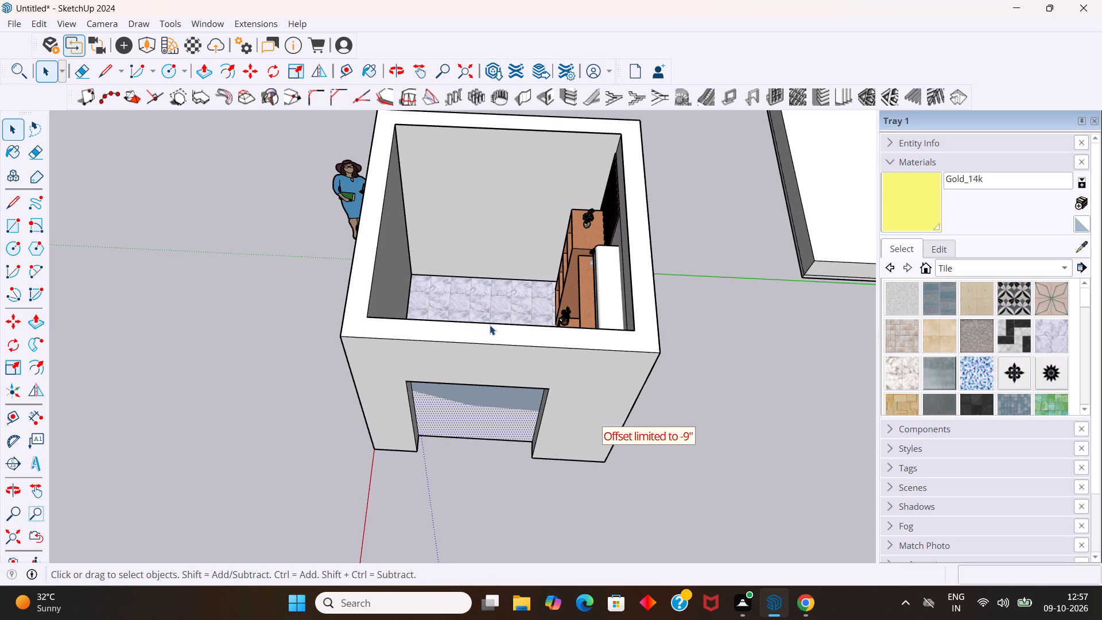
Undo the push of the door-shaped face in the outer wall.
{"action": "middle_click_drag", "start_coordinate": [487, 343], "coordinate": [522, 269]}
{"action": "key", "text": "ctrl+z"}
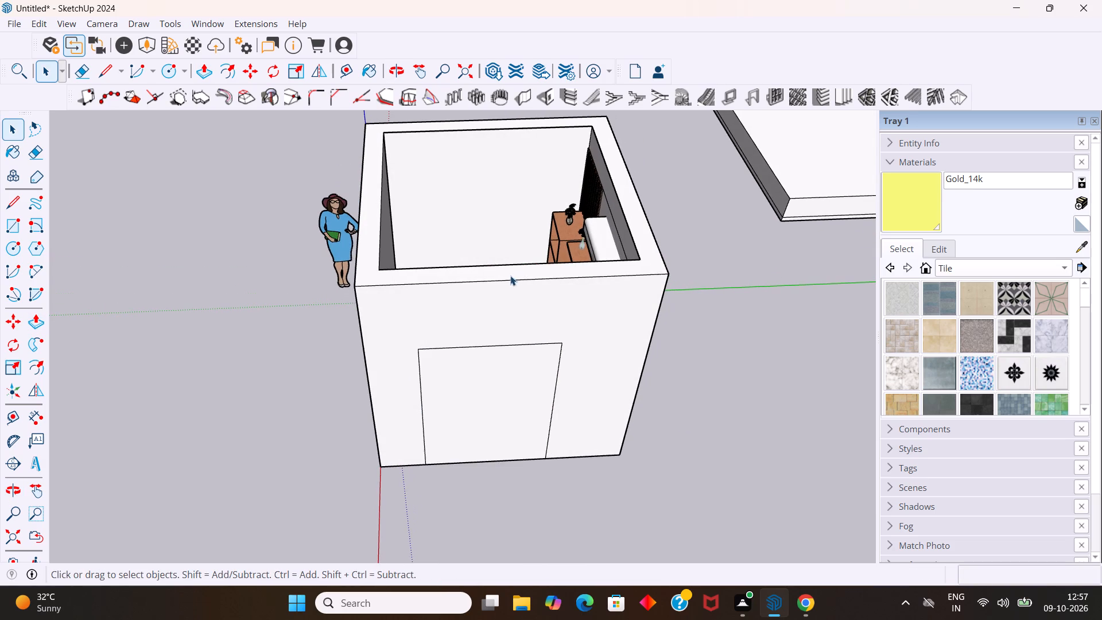
Examine the interior of the open-topped room and the separate furnished room copy standing apart from it.
{"action": "scroll", "coordinate": [505, 282], "scroll_direction": "down", "scroll_amount": 12}
{"action": "middle_click_drag", "start_coordinate": [484, 337], "coordinate": [555, 314]}
{"action": "scroll", "coordinate": [531, 297], "scroll_direction": "up", "scroll_amount": 9}
{"action": "middle_click_drag", "start_coordinate": [480, 290], "coordinate": [864, 342]}
{"action": "middle_click", "coordinate": [864, 342]}
{"action": "scroll", "coordinate": [709, 329], "scroll_direction": "up", "scroll_amount": 4}
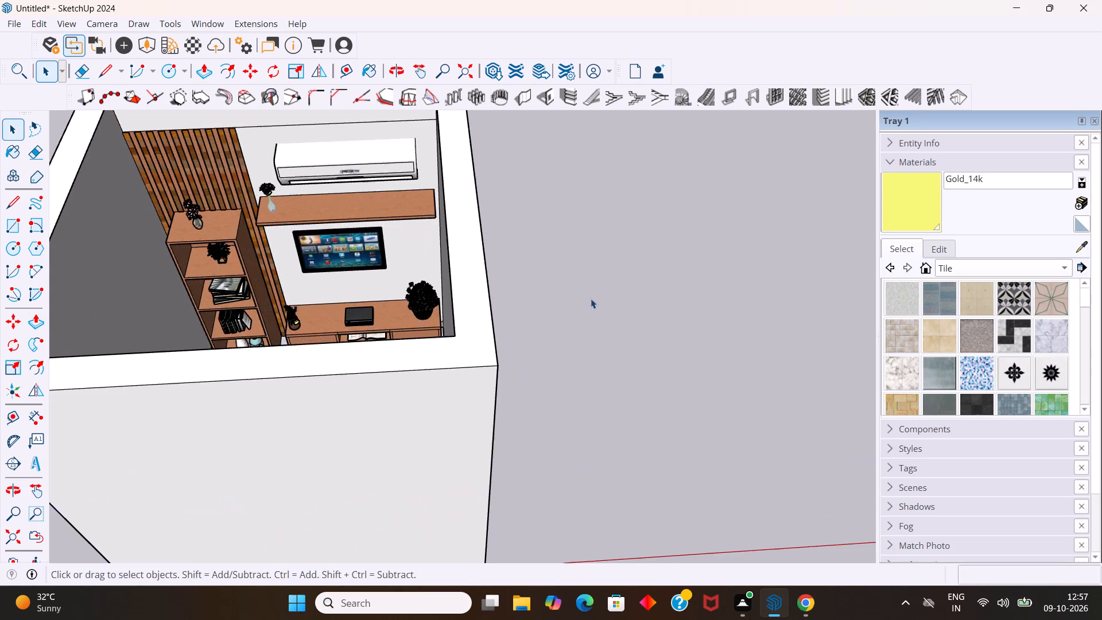
{"action": "middle_click_drag", "start_coordinate": [573, 297], "coordinate": [746, 434]}
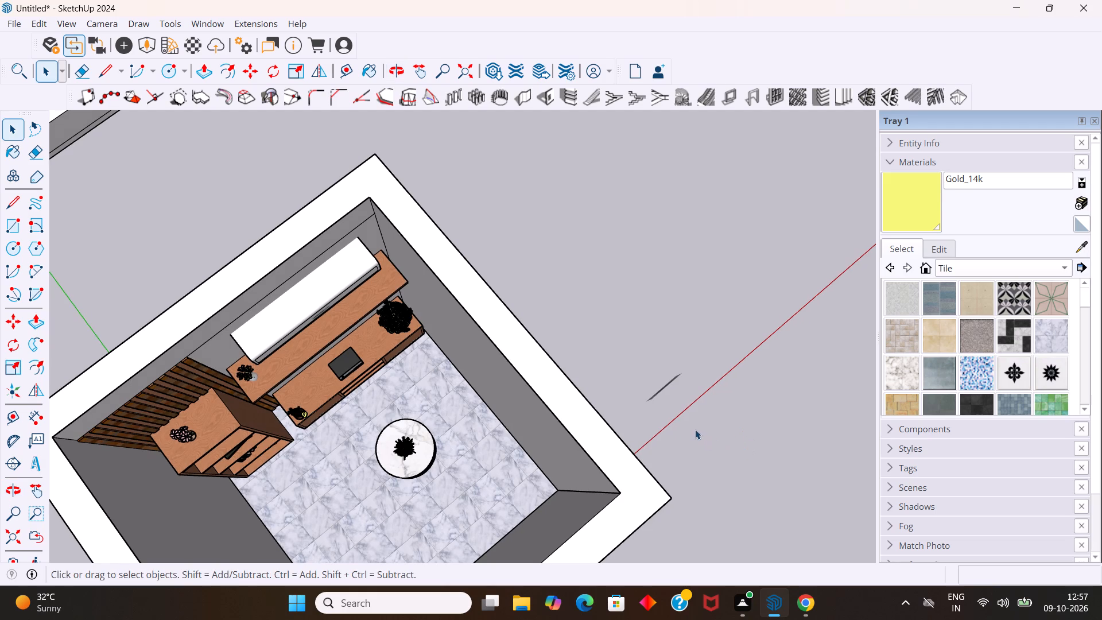
{"action": "scroll", "coordinate": [654, 440], "scroll_direction": "up", "scroll_amount": 3}
{"action": "scroll", "coordinate": [377, 443], "scroll_direction": "down", "scroll_amount": 13}
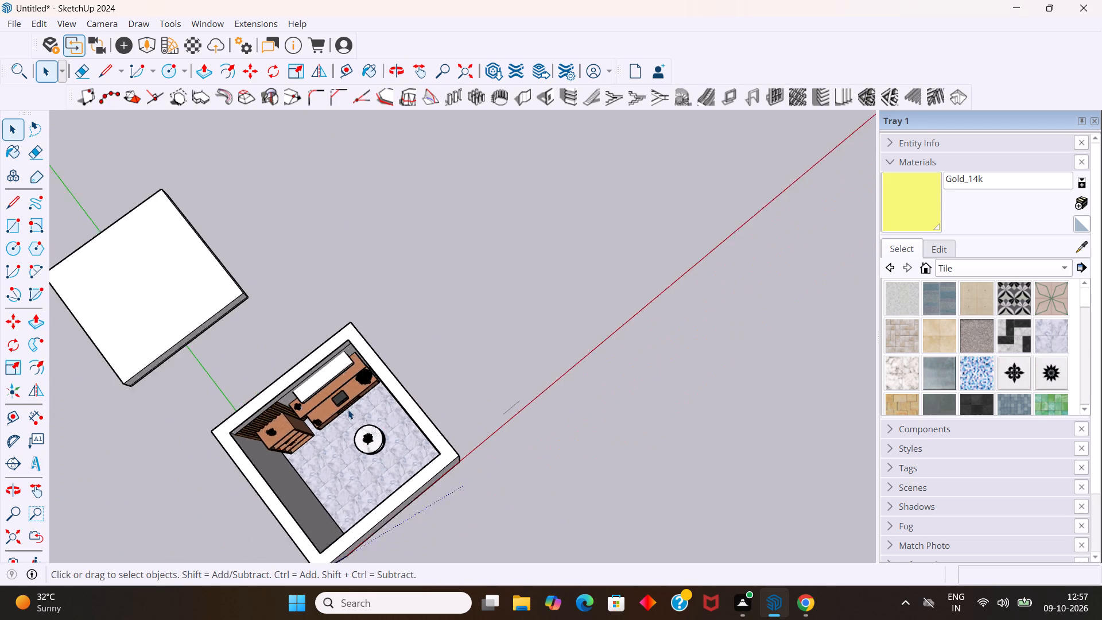
{"action": "scroll", "coordinate": [348, 409], "scroll_direction": "down", "scroll_amount": 2}
{"action": "middle_click_drag", "start_coordinate": [475, 456], "coordinate": [429, 400]}
{"action": "middle_click_drag", "start_coordinate": [408, 381], "coordinate": [282, 256]}
{"action": "scroll", "coordinate": [278, 221], "scroll_direction": "down", "scroll_amount": 6}
{"action": "scroll", "coordinate": [540, 257], "scroll_direction": "up", "scroll_amount": 9}
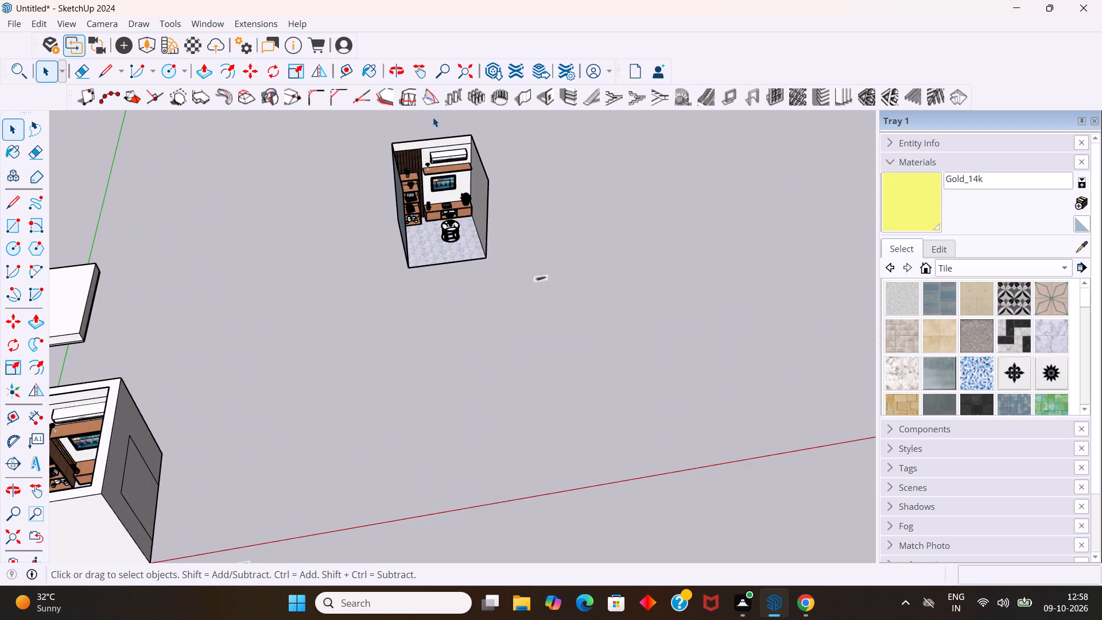
{"action": "middle_click_drag", "start_coordinate": [495, 238], "coordinate": [363, 141]}
{"action": "scroll", "coordinate": [475, 216], "scroll_direction": "up", "scroll_amount": 9}
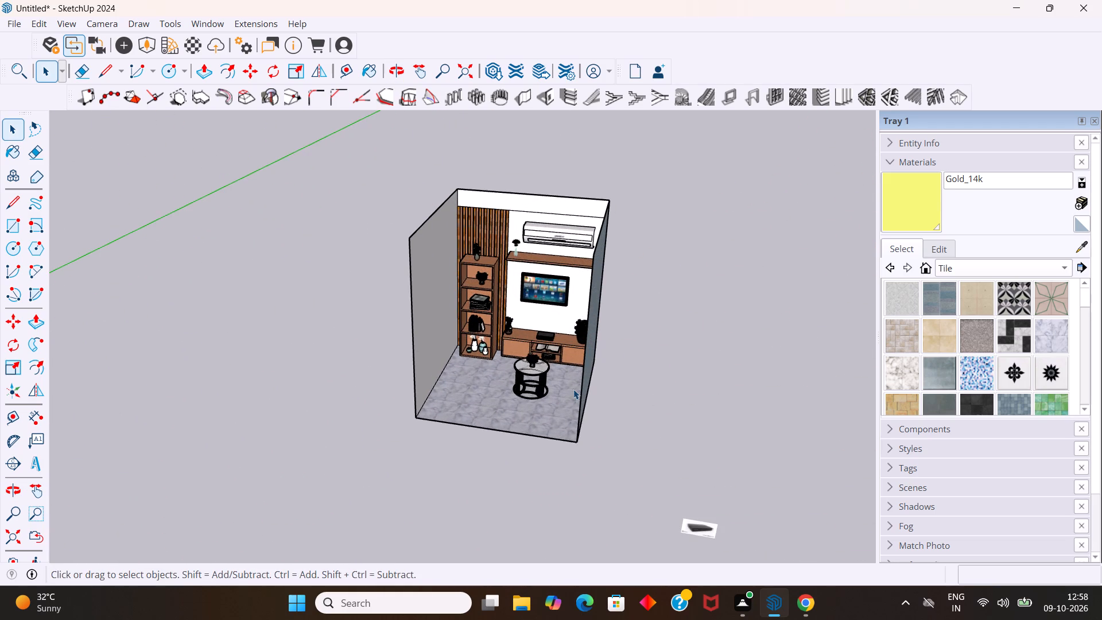
Inside the furnished room copy, move the round marble-topped table across the floor, away from the plant standing on it.
{"action": "double_click", "coordinate": [573, 389]}
{"action": "left_click", "coordinate": [594, 468]}
{"action": "left_click", "coordinate": [572, 420]}
{"action": "left_click", "coordinate": [569, 413]}
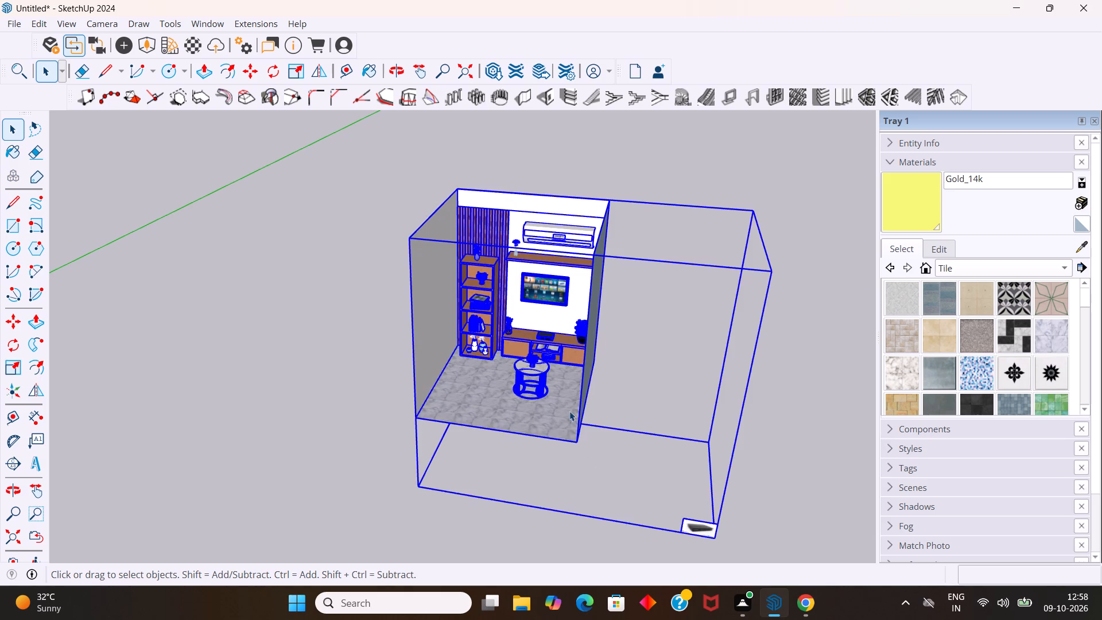
{"action": "left_click", "coordinate": [568, 408]}
{"action": "left_click", "coordinate": [557, 471]}
{"action": "left_click", "coordinate": [552, 423]}
{"action": "triple_click", "coordinate": [552, 419]}
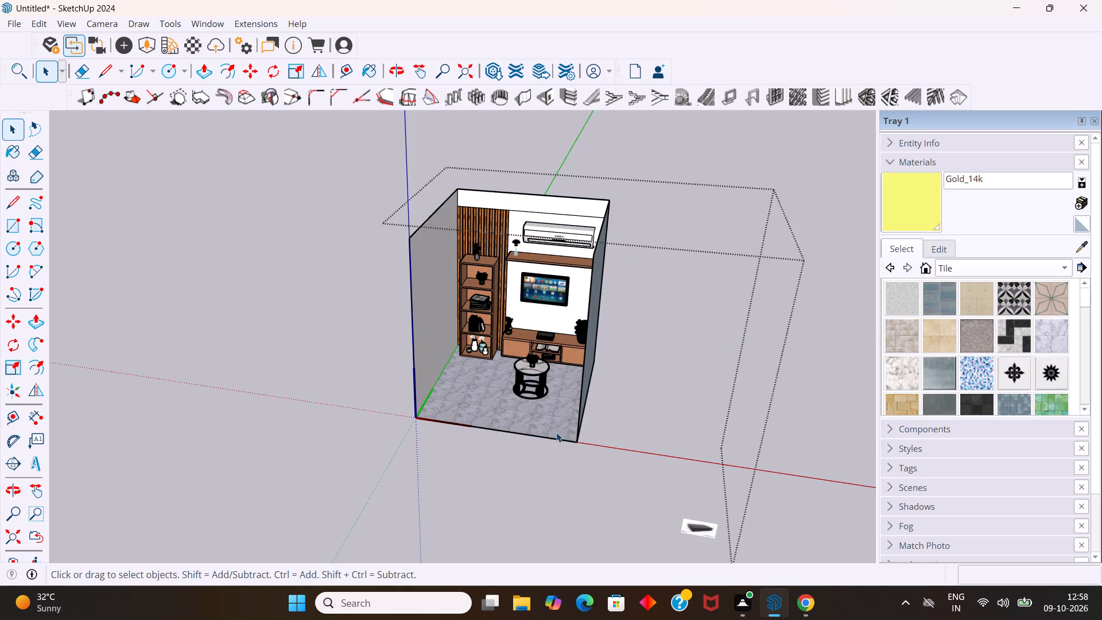
{"action": "scroll", "coordinate": [538, 392], "scroll_direction": "up", "scroll_amount": 9}
{"action": "left_click", "coordinate": [542, 389]}
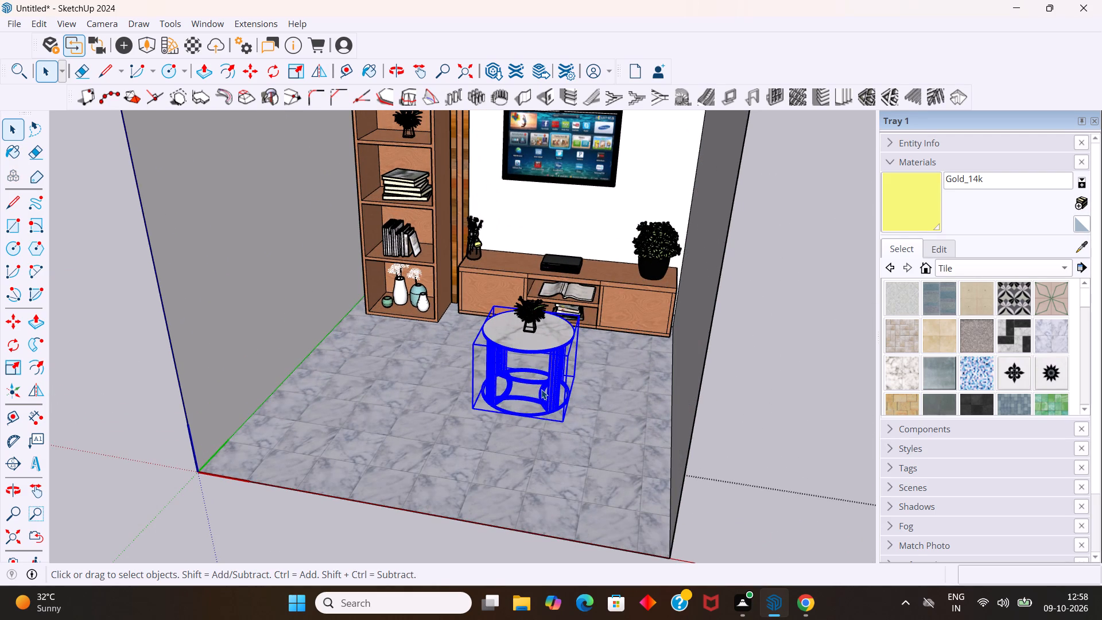
{"action": "key", "text": "m"}
{"action": "left_click", "coordinate": [473, 412]}
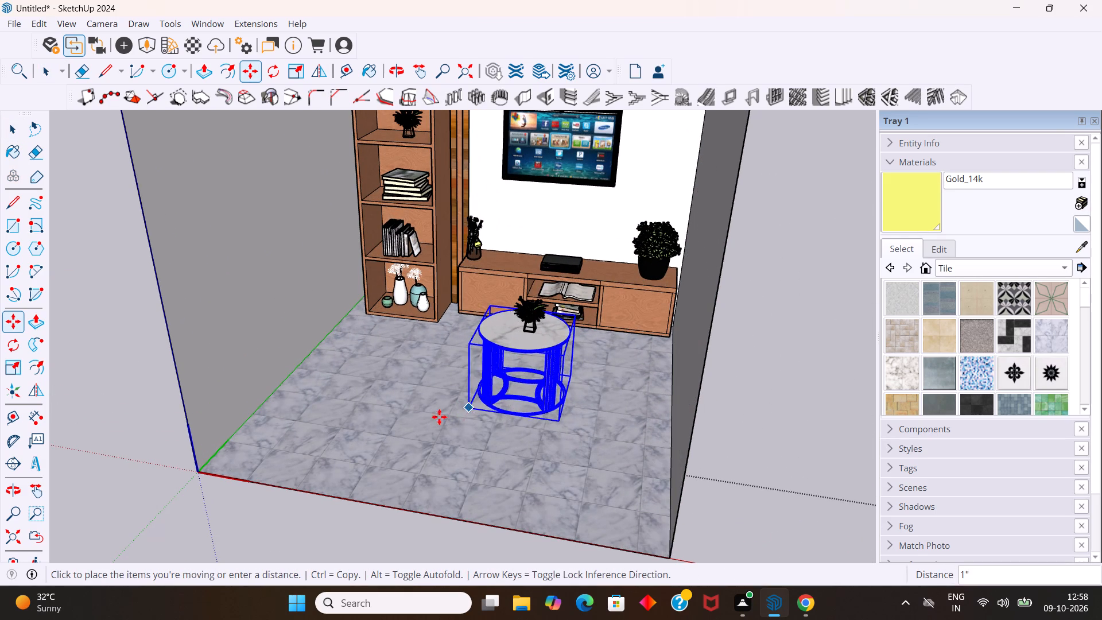
{"action": "left_click", "coordinate": [412, 417]}
{"action": "key", "text": "space"}
{"action": "scroll", "coordinate": [414, 420], "scroll_direction": "down", "scroll_amount": 2}
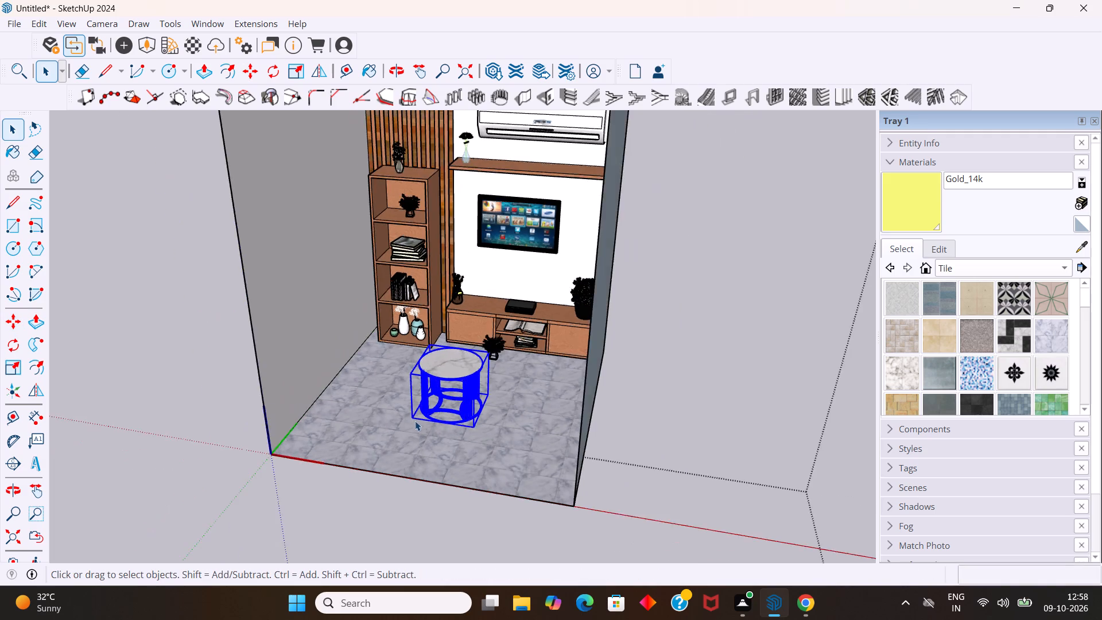
{"action": "scroll", "coordinate": [415, 421], "scroll_direction": "down", "scroll_amount": 9}
{"action": "left_click", "coordinate": [564, 418]}
Leave the group and delete the furnished room copy standing apart from the main room.
{"action": "scroll", "coordinate": [505, 428], "scroll_direction": "up", "scroll_amount": 4}
{"action": "middle_click_drag", "start_coordinate": [482, 403], "coordinate": [651, 413]}
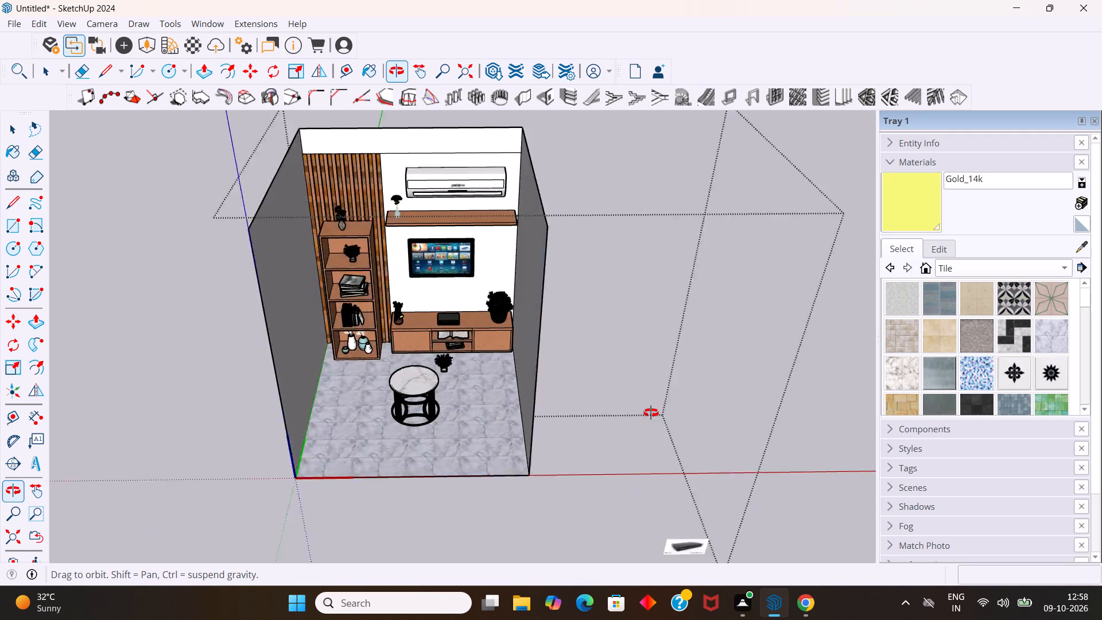
{"action": "middle_click_drag", "start_coordinate": [651, 413], "coordinate": [684, 400]}
{"action": "scroll", "coordinate": [615, 363], "scroll_direction": "up", "scroll_amount": 3}
{"action": "scroll", "coordinate": [613, 359], "scroll_direction": "down", "scroll_amount": 9}
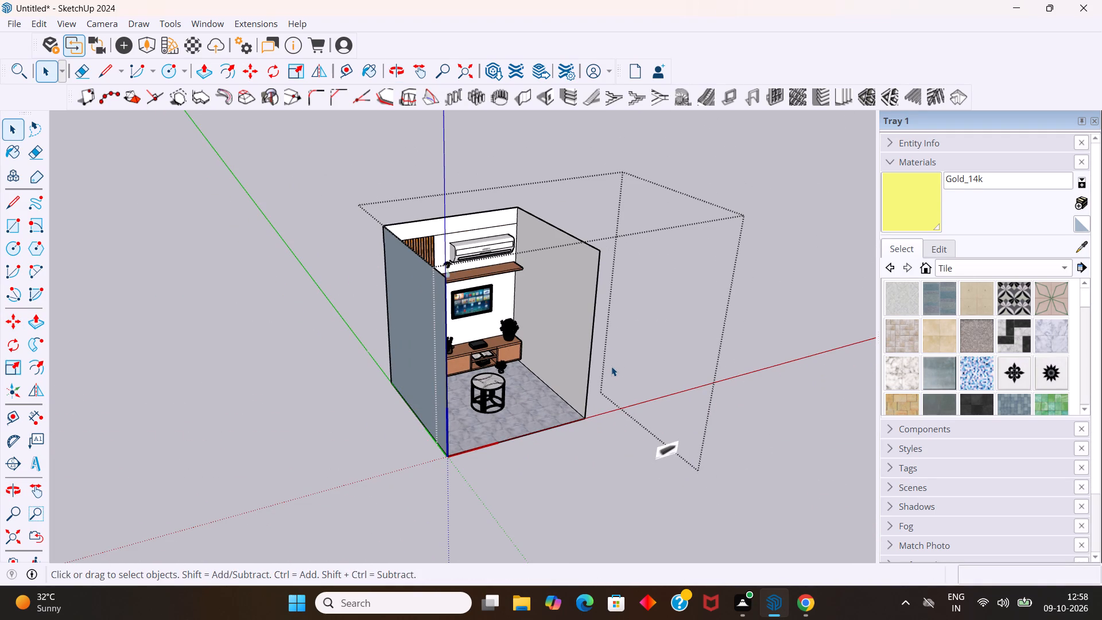
{"action": "middle_click_drag", "start_coordinate": [614, 316], "coordinate": [457, 268]}
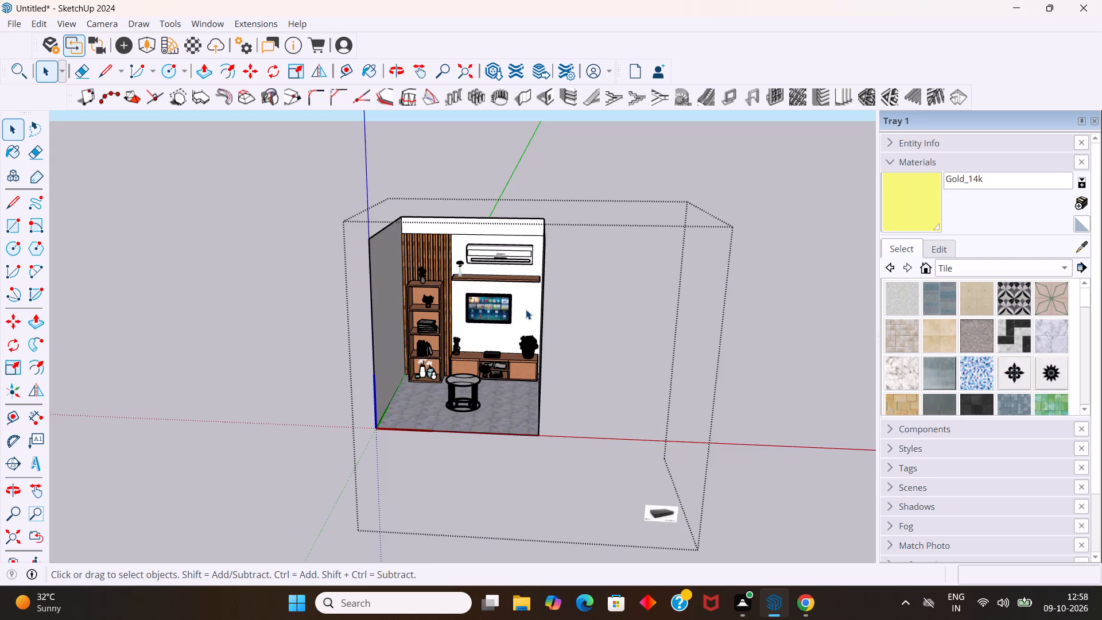
{"action": "scroll", "coordinate": [526, 309], "scroll_direction": "down", "scroll_amount": 10}
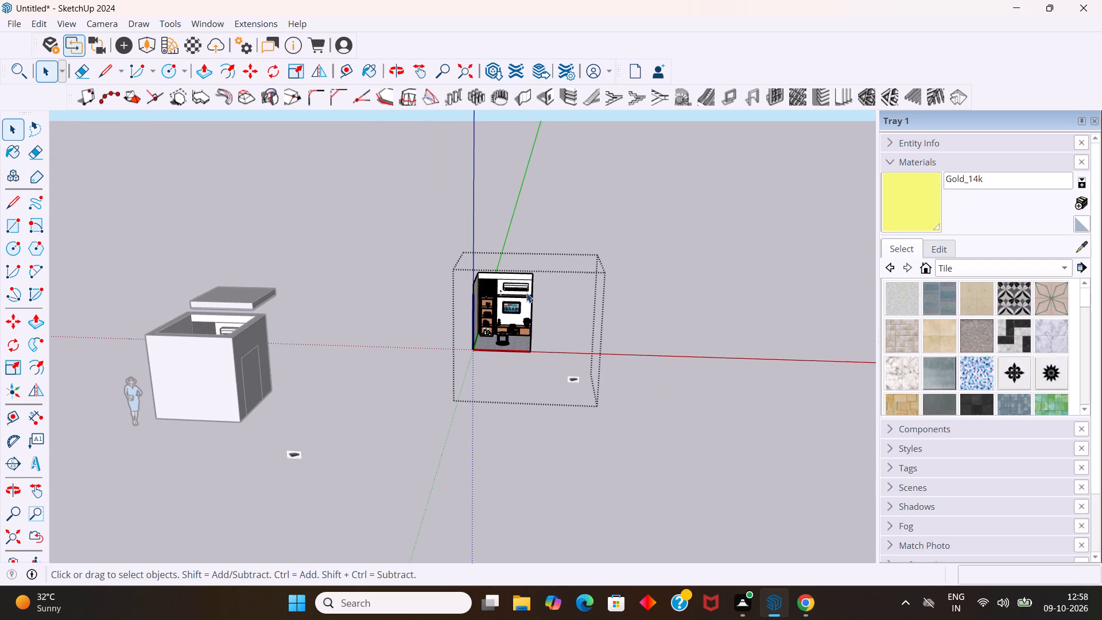
{"action": "left_click", "coordinate": [553, 360]}
{"action": "left_click", "coordinate": [522, 373]}
{"action": "left_click", "coordinate": [561, 327]}
{"action": "double_click", "coordinate": [697, 314]}
{"action": "left_click", "coordinate": [496, 332]}
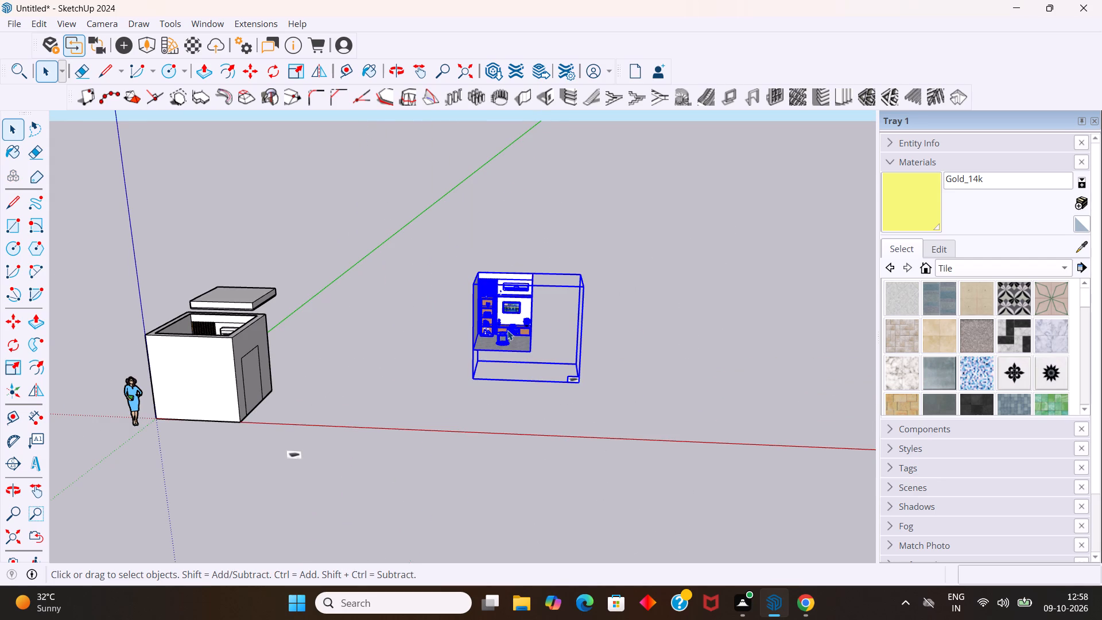
{"action": "key", "text": "Delete"}
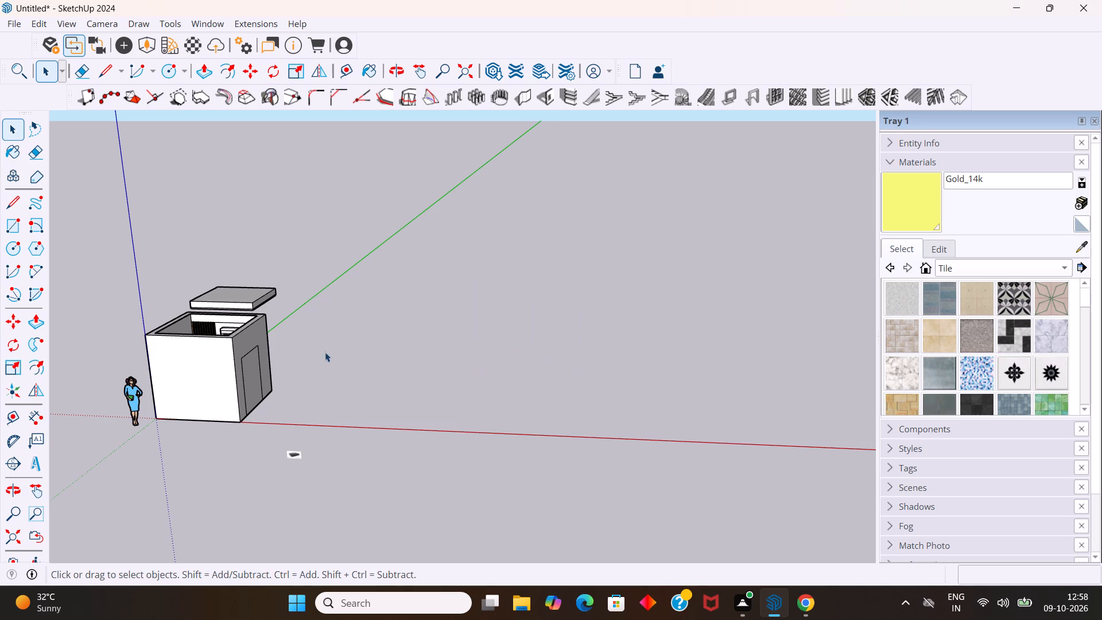
Push the door-shaped face on the room's outer wall inward through the wall thickness with Push/Pull.
{"action": "middle_click_drag", "start_coordinate": [305, 352], "coordinate": [219, 421]}
{"action": "scroll", "coordinate": [224, 406], "scroll_direction": "down", "scroll_amount": 1}
{"action": "scroll", "coordinate": [301, 347], "scroll_direction": "up", "scroll_amount": 4}
{"action": "middle_click_drag", "start_coordinate": [276, 327], "coordinate": [93, 502]}
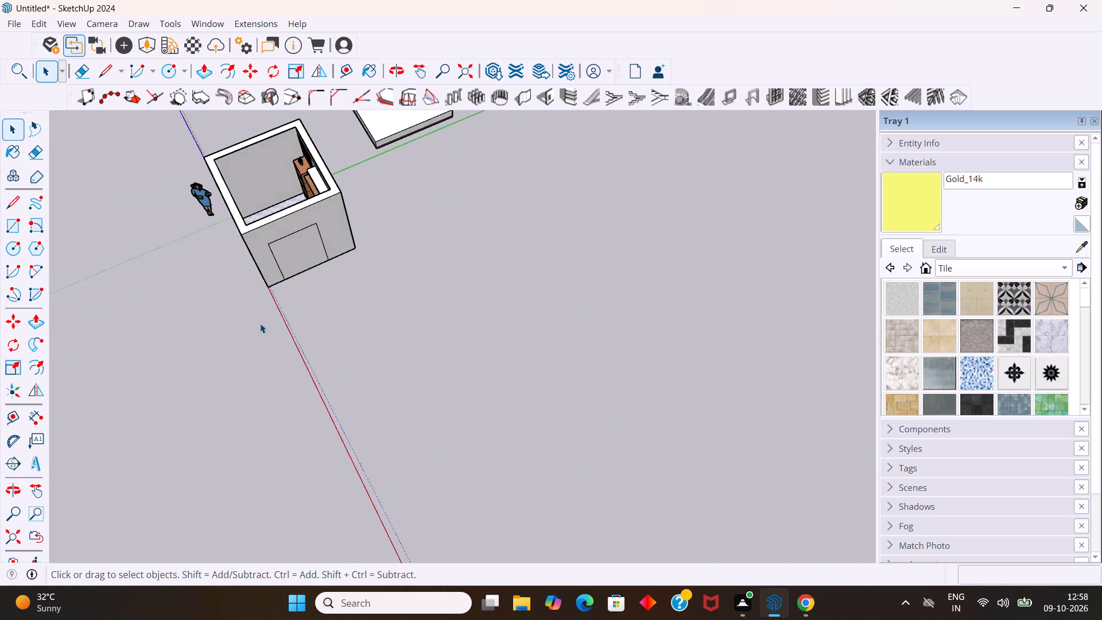
{"action": "scroll", "coordinate": [262, 303], "scroll_direction": "up", "scroll_amount": 5}
{"action": "scroll", "coordinate": [306, 195], "scroll_direction": "up", "scroll_amount": 1}
{"action": "middle_click_drag", "start_coordinate": [308, 195], "coordinate": [275, 274]}
{"action": "left_click", "coordinate": [298, 254]}
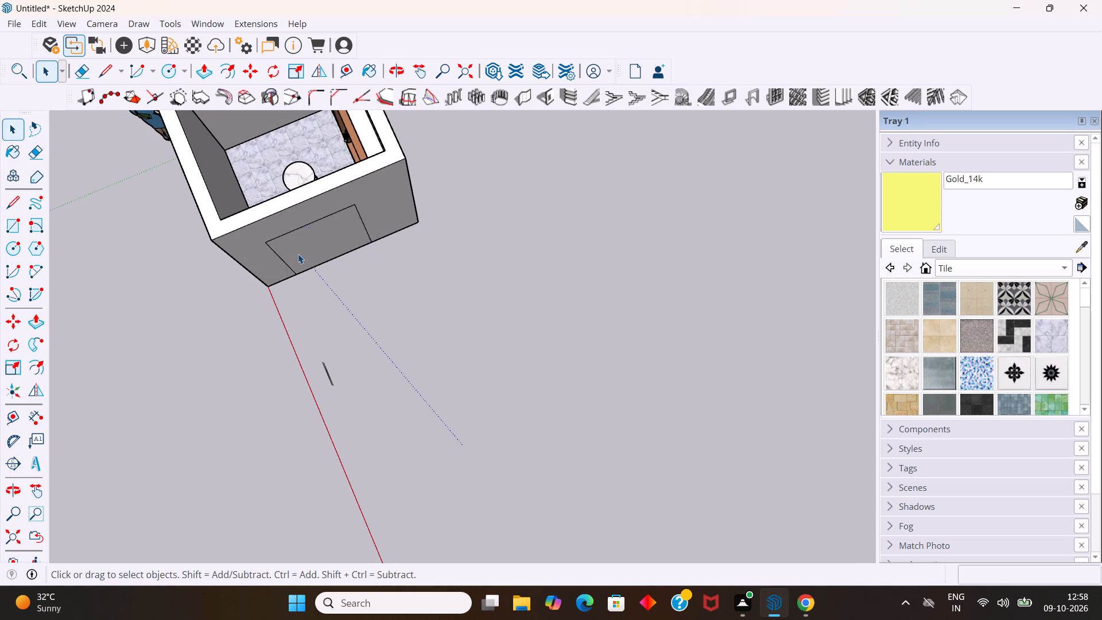
{"action": "key", "text": "p"}
{"action": "left_click_drag", "start_coordinate": [306, 254], "coordinate": [304, 197]}
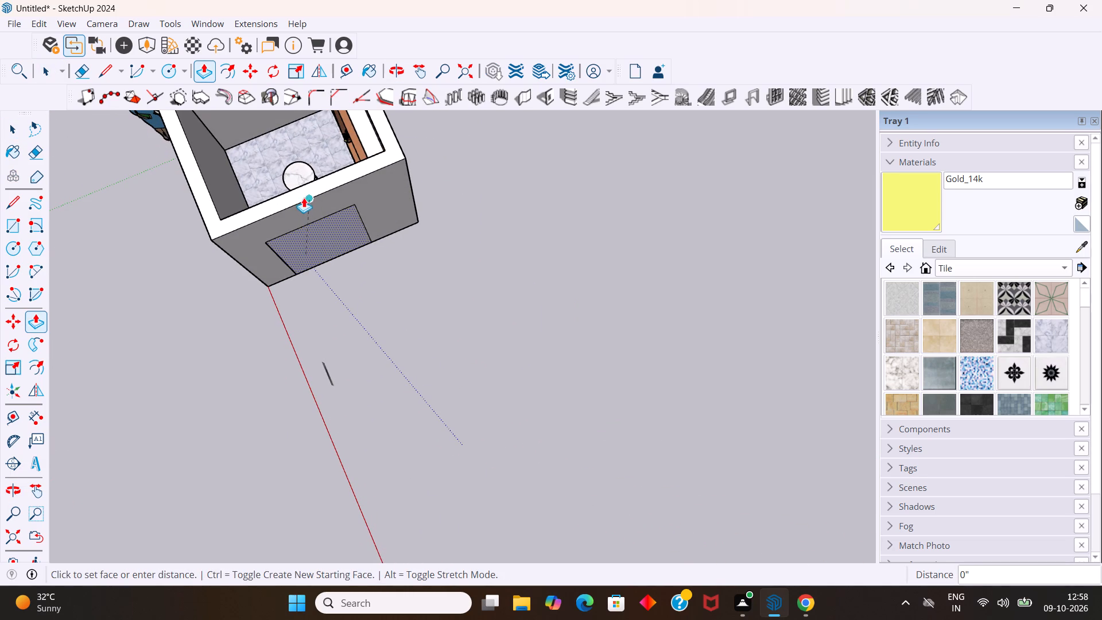
{"action": "left_click_drag", "start_coordinate": [304, 197], "coordinate": [301, 188]}
{"action": "middle_click_drag", "start_coordinate": [328, 183], "coordinate": [330, 262]}
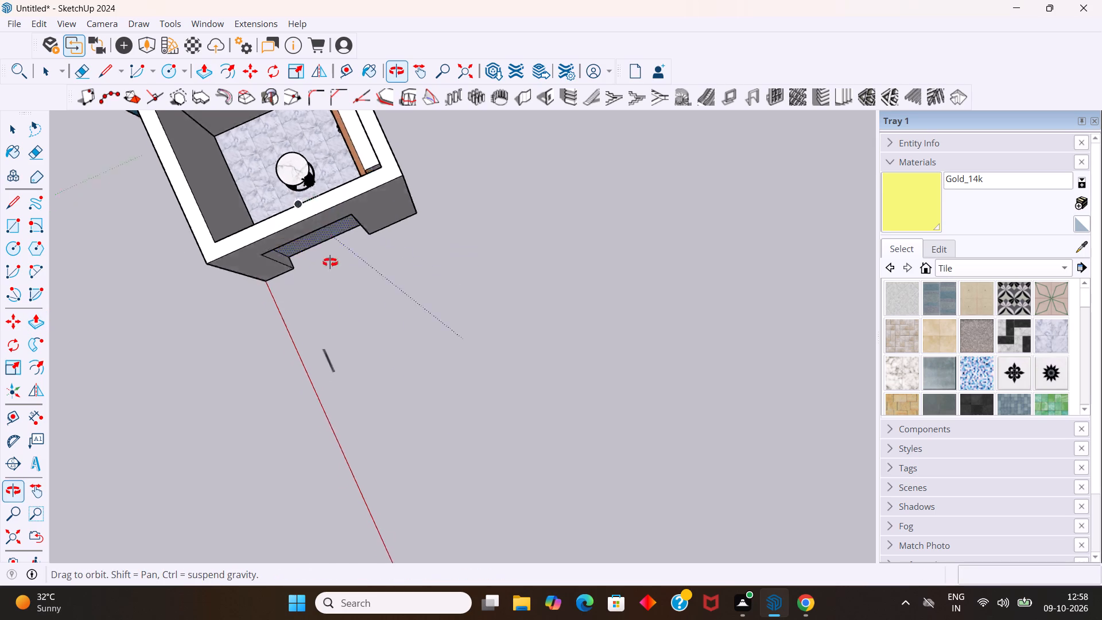
{"action": "middle_click_drag", "start_coordinate": [330, 262], "coordinate": [326, 355]}
{"action": "scroll", "coordinate": [315, 272], "scroll_direction": "up", "scroll_amount": 3}
{"action": "middle_click_drag", "start_coordinate": [317, 267], "coordinate": [503, 324]}
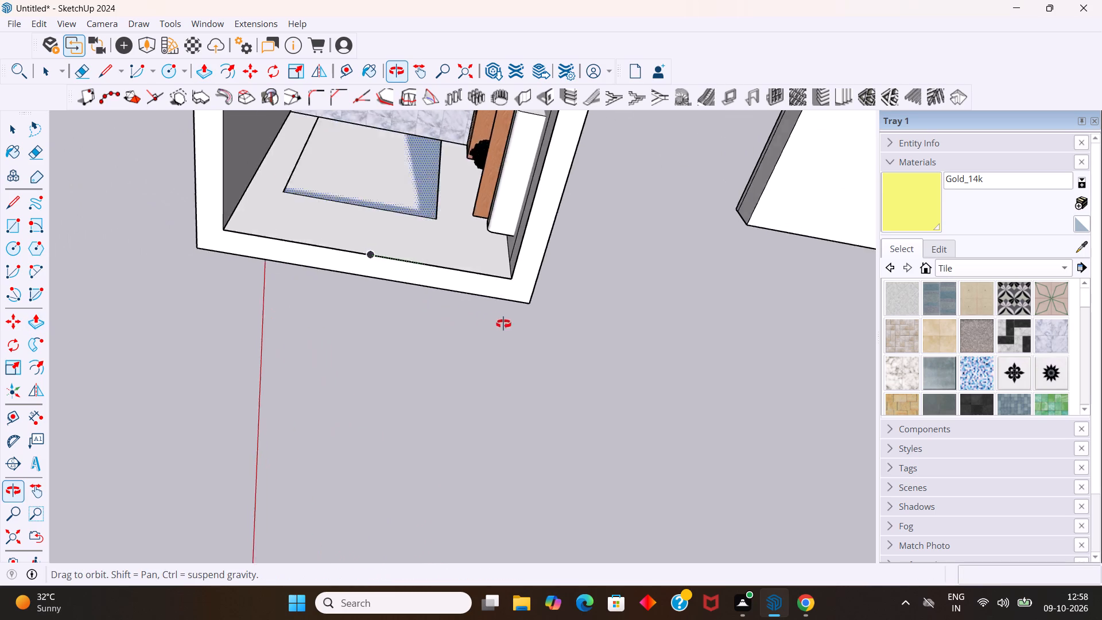
{"action": "middle_click_drag", "start_coordinate": [503, 324], "coordinate": [444, 420]}
{"action": "key", "text": "space"}
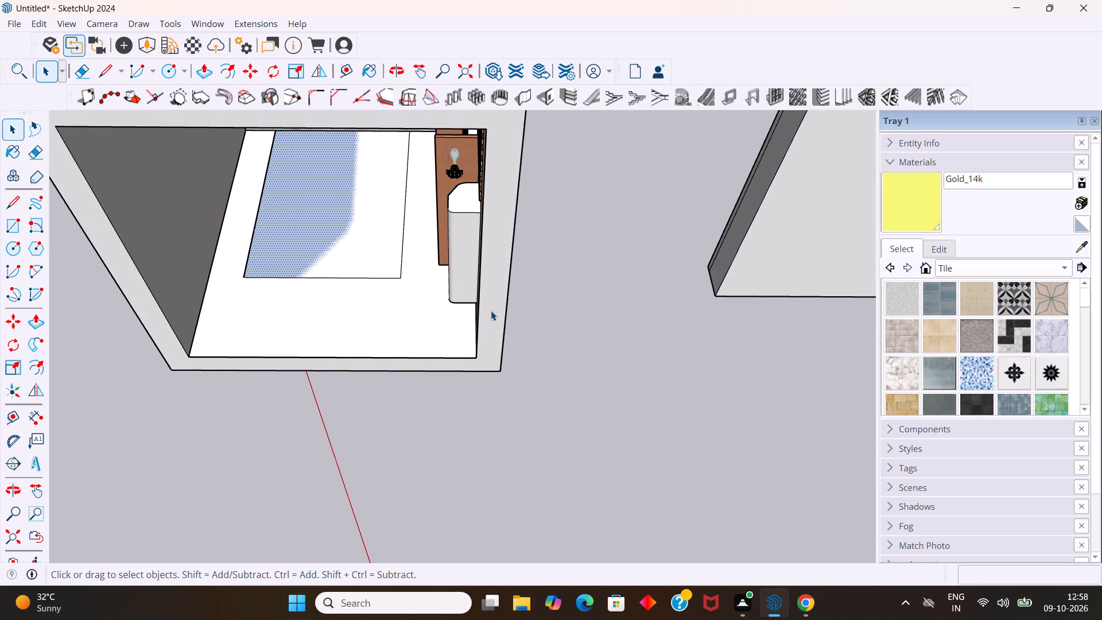
Examine the recessed doorway and its remaining face from inside and outside the room.
{"action": "left_click", "coordinate": [326, 230]}
{"action": "scroll", "coordinate": [335, 251], "scroll_direction": "down", "scroll_amount": 2}
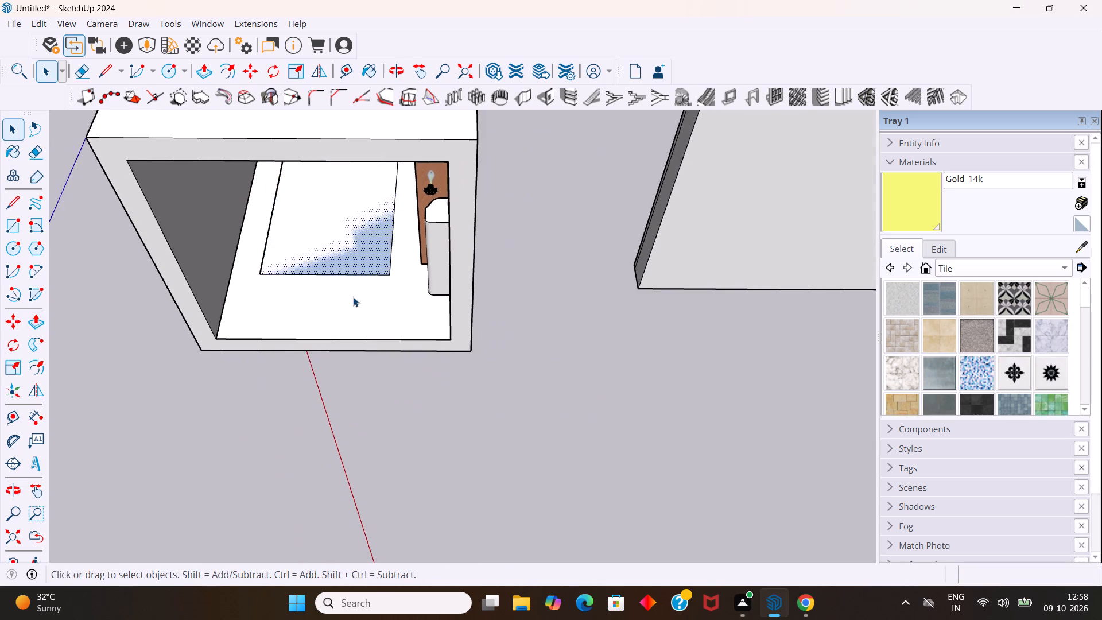
{"action": "middle_click", "coordinate": [356, 297]}
{"action": "middle_click_drag", "start_coordinate": [360, 293], "coordinate": [426, 185]}
{"action": "scroll", "coordinate": [423, 185], "scroll_direction": "down", "scroll_amount": 7}
{"action": "middle_click_drag", "start_coordinate": [421, 299], "coordinate": [592, 79]}
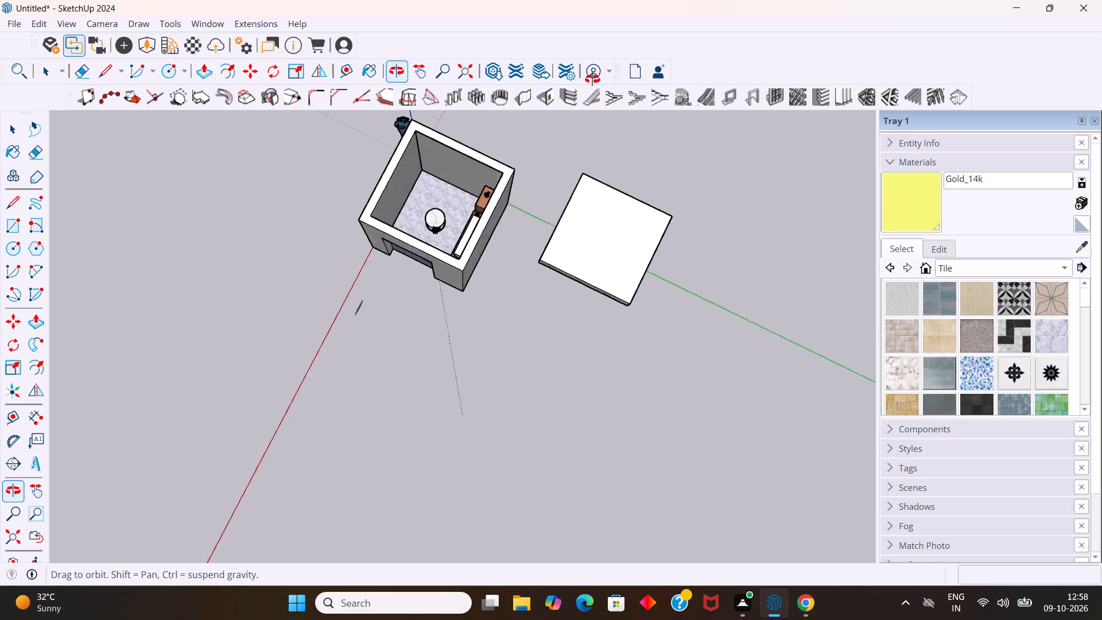
{"action": "middle_click_drag", "start_coordinate": [592, 79], "coordinate": [672, 13]}
{"action": "middle_click_drag", "start_coordinate": [420, 339], "coordinate": [445, 249]}
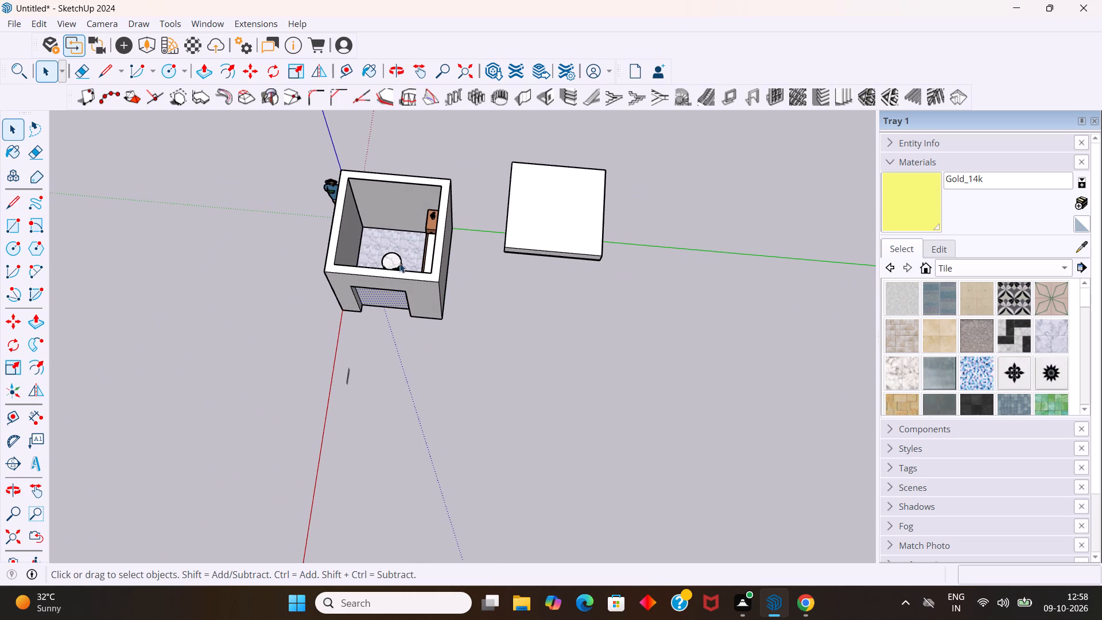
{"action": "middle_click_drag", "start_coordinate": [397, 261], "coordinate": [482, 111]}
{"action": "scroll", "coordinate": [416, 298], "scroll_direction": "up", "scroll_amount": 4}
{"action": "middle_click_drag", "start_coordinate": [386, 313], "coordinate": [503, 156]}
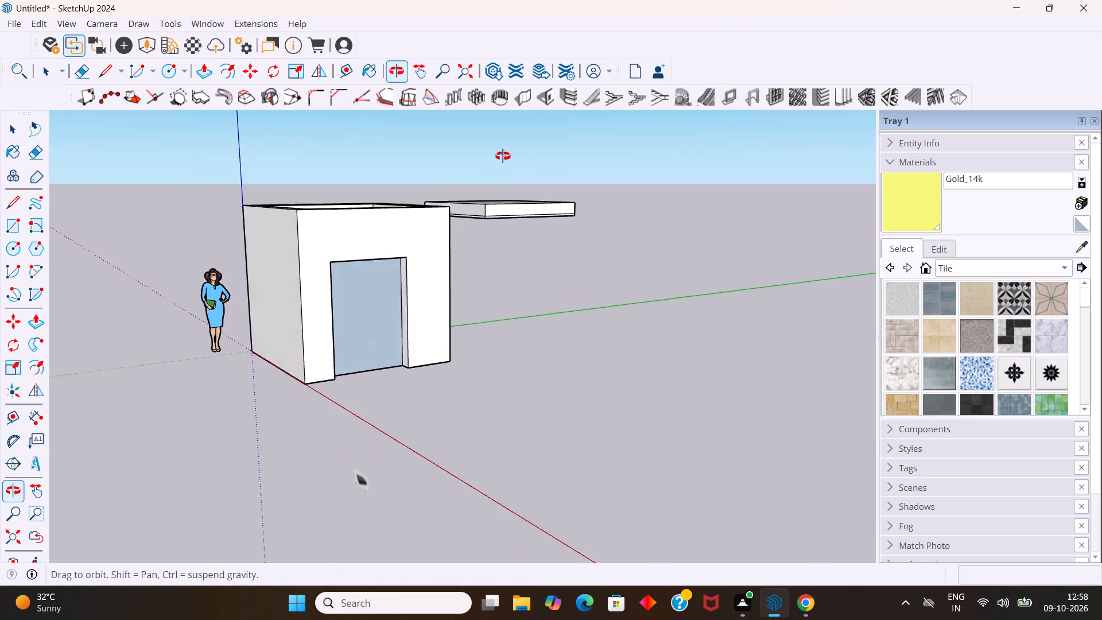
{"action": "middle_click_drag", "start_coordinate": [503, 156], "coordinate": [569, 167]}
{"action": "scroll", "coordinate": [340, 265], "scroll_direction": "up", "scroll_amount": 3}
{"action": "middle_click_drag", "start_coordinate": [352, 285], "coordinate": [920, 509]}
{"action": "scroll", "coordinate": [352, 285], "scroll_direction": "up", "scroll_amount": 1}
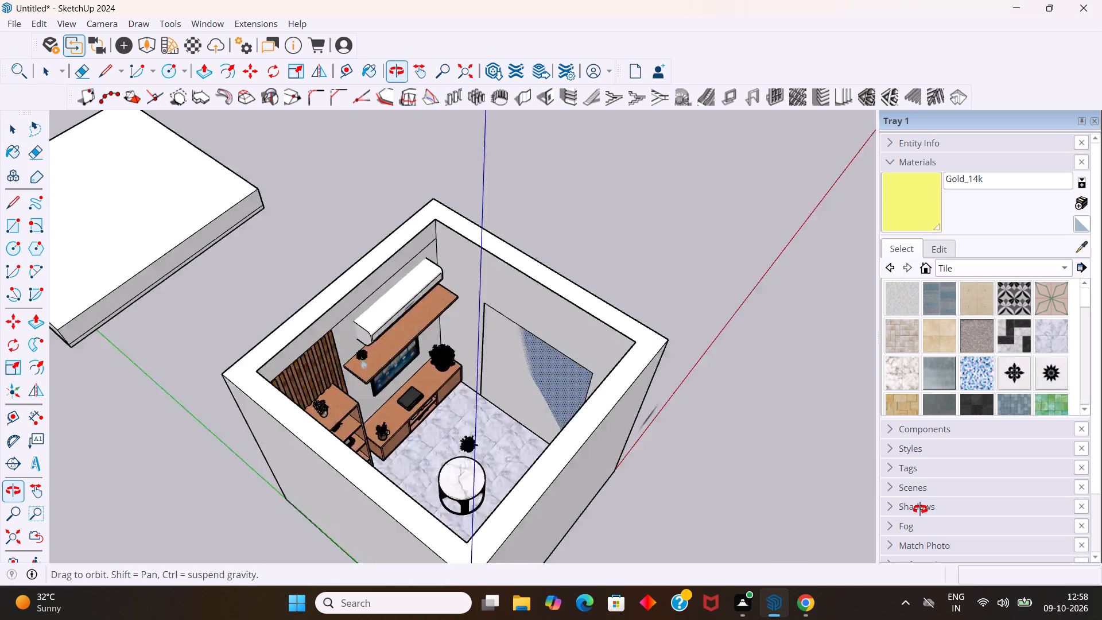
{"action": "middle_click_drag", "start_coordinate": [920, 509], "coordinate": [1003, 506]}
Draw a 7' by 5' rectangle over the doorway outline on the inner face of the wall.
{"action": "left_click", "coordinate": [588, 328]}
{"action": "scroll", "coordinate": [581, 324], "scroll_direction": "up", "scroll_amount": 3}
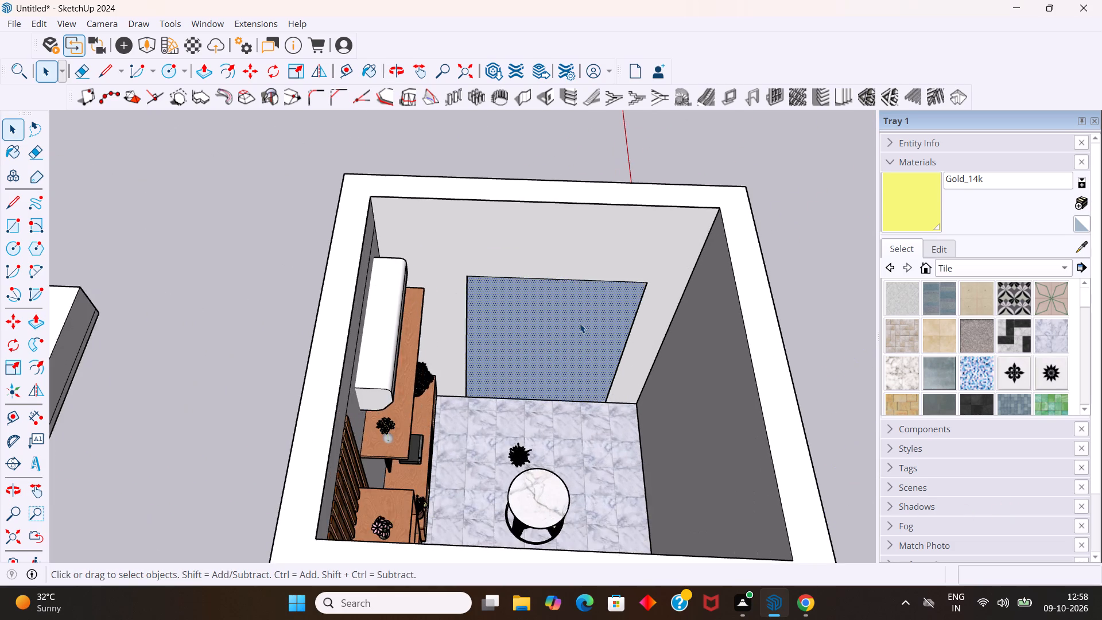
{"action": "scroll", "coordinate": [580, 323], "scroll_direction": "up", "scroll_amount": 10}
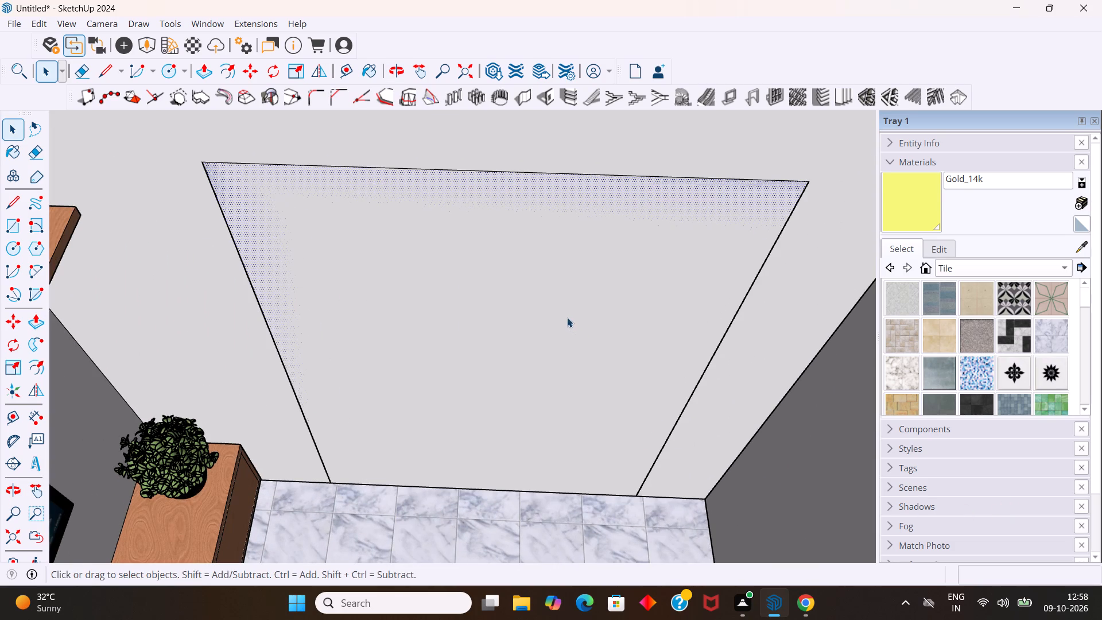
{"action": "key", "text": "r"}
{"action": "left_click", "coordinate": [208, 169]}
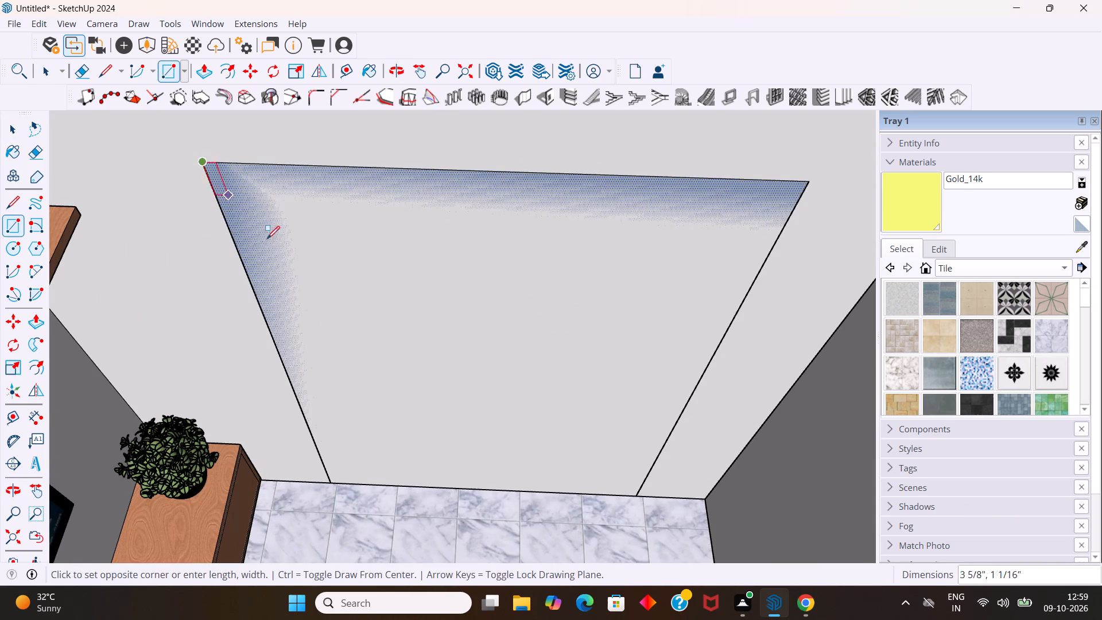
{"action": "left_click", "coordinate": [642, 497]}
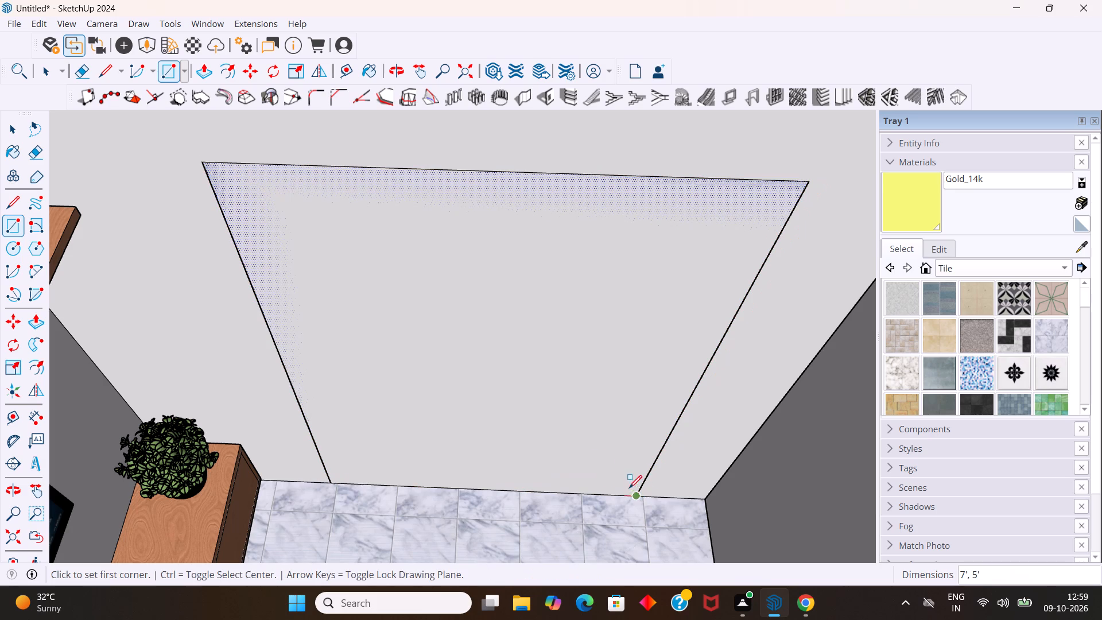
{"action": "left_click", "coordinate": [582, 462]}
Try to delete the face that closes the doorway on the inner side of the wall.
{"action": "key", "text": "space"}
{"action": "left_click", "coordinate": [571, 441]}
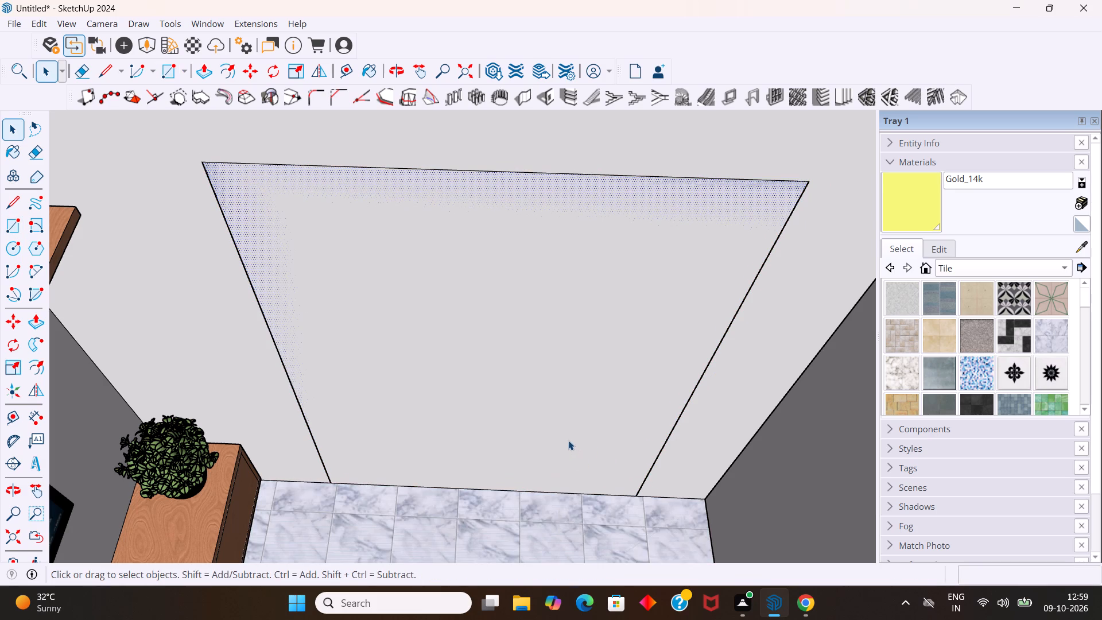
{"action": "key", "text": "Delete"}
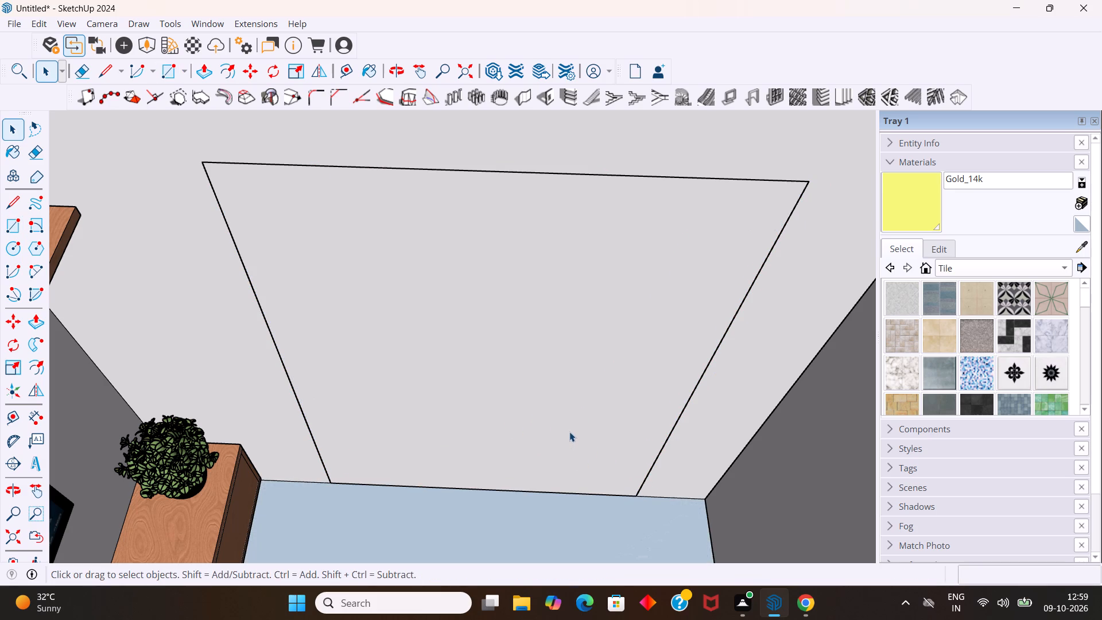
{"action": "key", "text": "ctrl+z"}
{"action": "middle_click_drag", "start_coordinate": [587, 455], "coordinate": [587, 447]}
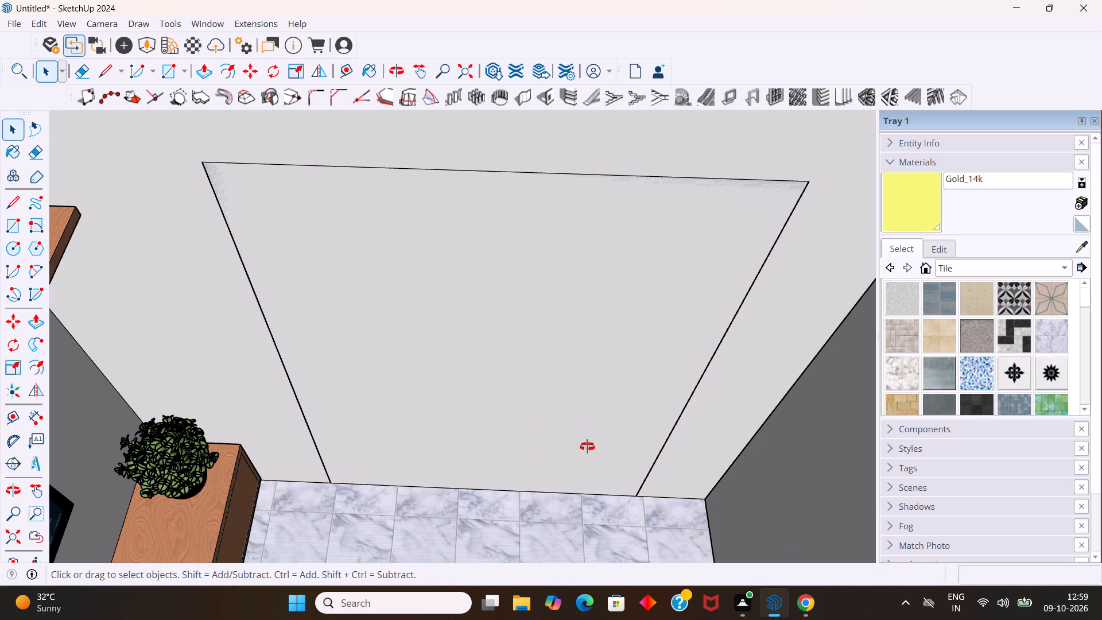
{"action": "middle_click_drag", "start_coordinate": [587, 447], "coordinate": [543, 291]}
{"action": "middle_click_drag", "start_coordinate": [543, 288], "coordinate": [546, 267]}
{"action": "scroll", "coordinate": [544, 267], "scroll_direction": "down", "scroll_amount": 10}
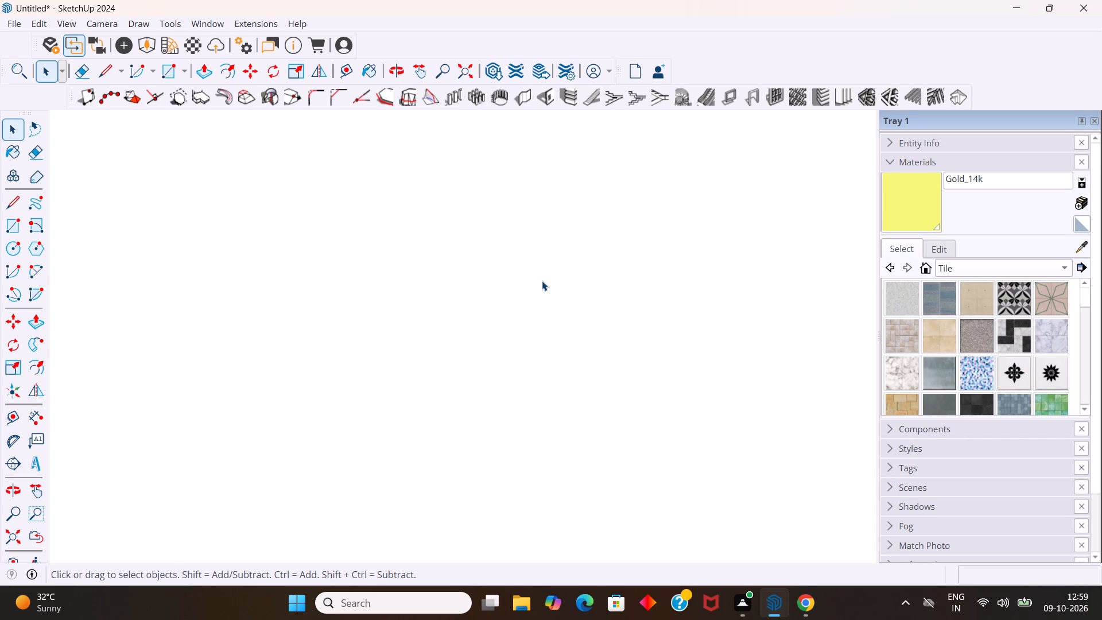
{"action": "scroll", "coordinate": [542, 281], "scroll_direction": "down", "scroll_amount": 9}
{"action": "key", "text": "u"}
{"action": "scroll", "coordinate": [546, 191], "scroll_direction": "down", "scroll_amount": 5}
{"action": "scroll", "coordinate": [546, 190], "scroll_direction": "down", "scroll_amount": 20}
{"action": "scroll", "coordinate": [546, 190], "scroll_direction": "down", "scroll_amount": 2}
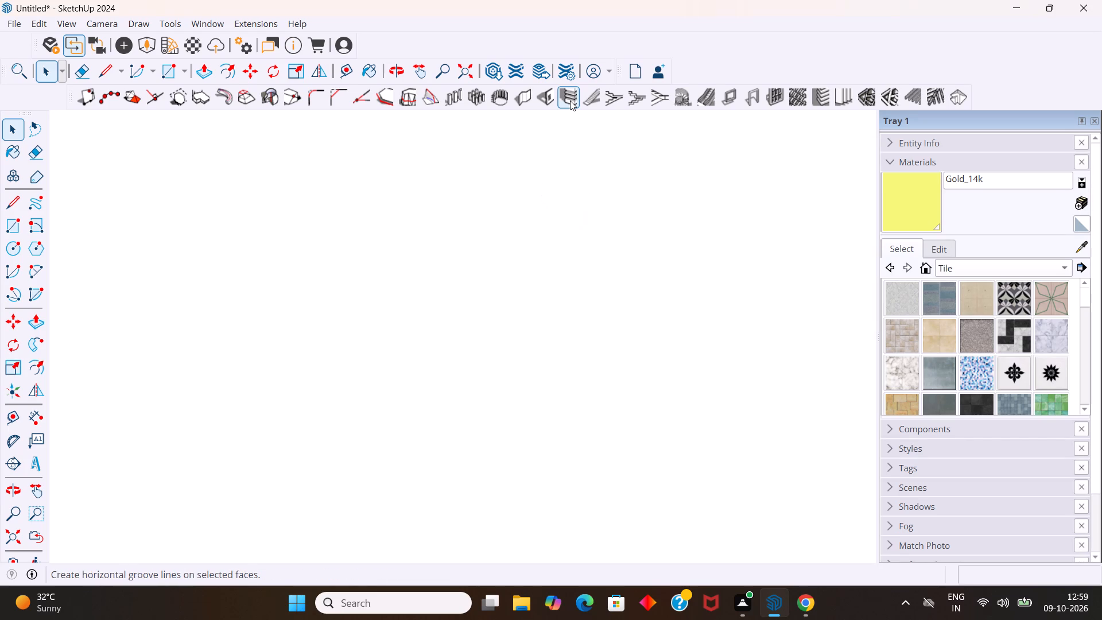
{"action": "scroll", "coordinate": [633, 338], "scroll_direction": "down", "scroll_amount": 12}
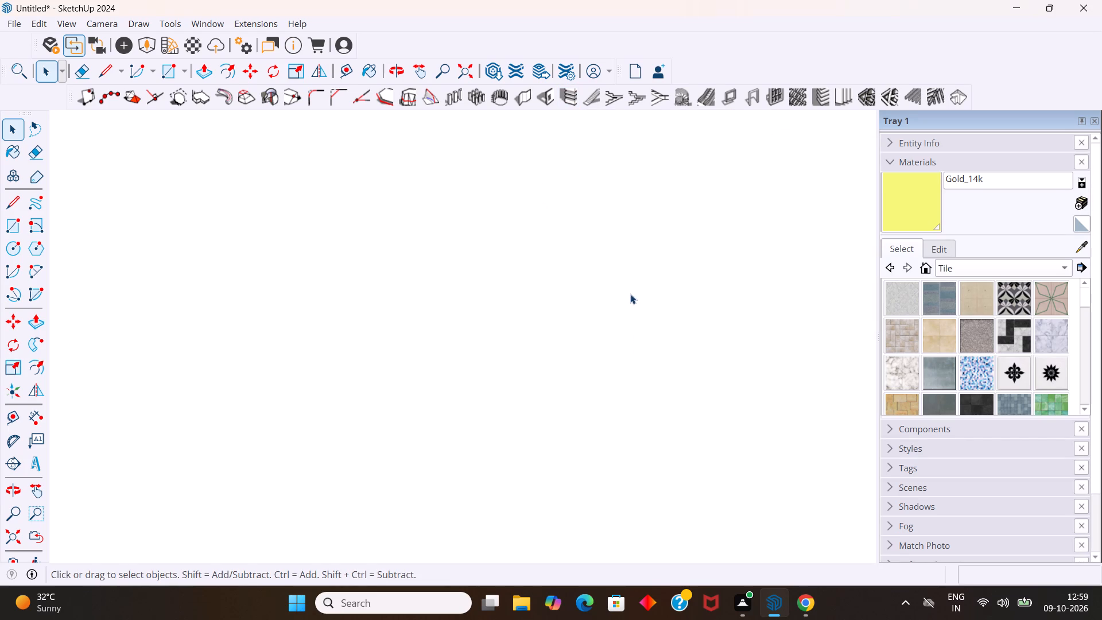
Undo the last two changes made to the doorway in the room's wall.
{"action": "scroll", "coordinate": [630, 294], "scroll_direction": "down", "scroll_amount": 20}
{"action": "scroll", "coordinate": [630, 294], "scroll_direction": "down", "scroll_amount": 14}
{"action": "middle_click_drag", "start_coordinate": [692, 281], "coordinate": [631, 511]}
{"action": "scroll", "coordinate": [670, 317], "scroll_direction": "up", "scroll_amount": 10}
{"action": "middle_click_drag", "start_coordinate": [670, 347], "coordinate": [627, 351]}
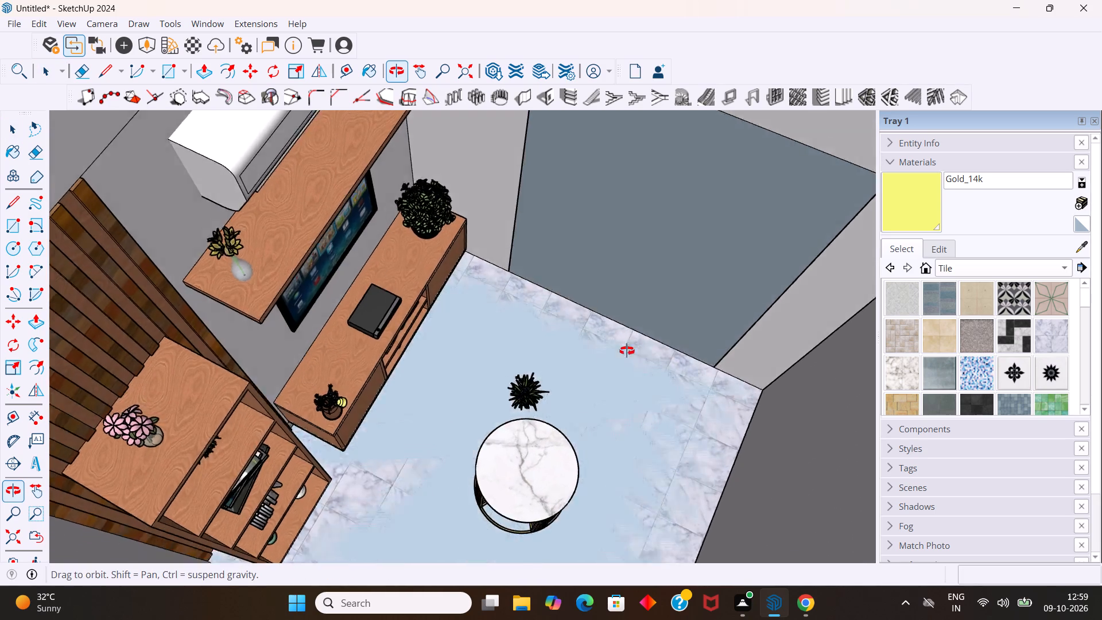
{"action": "middle_click_drag", "start_coordinate": [627, 351], "coordinate": [432, 340]}
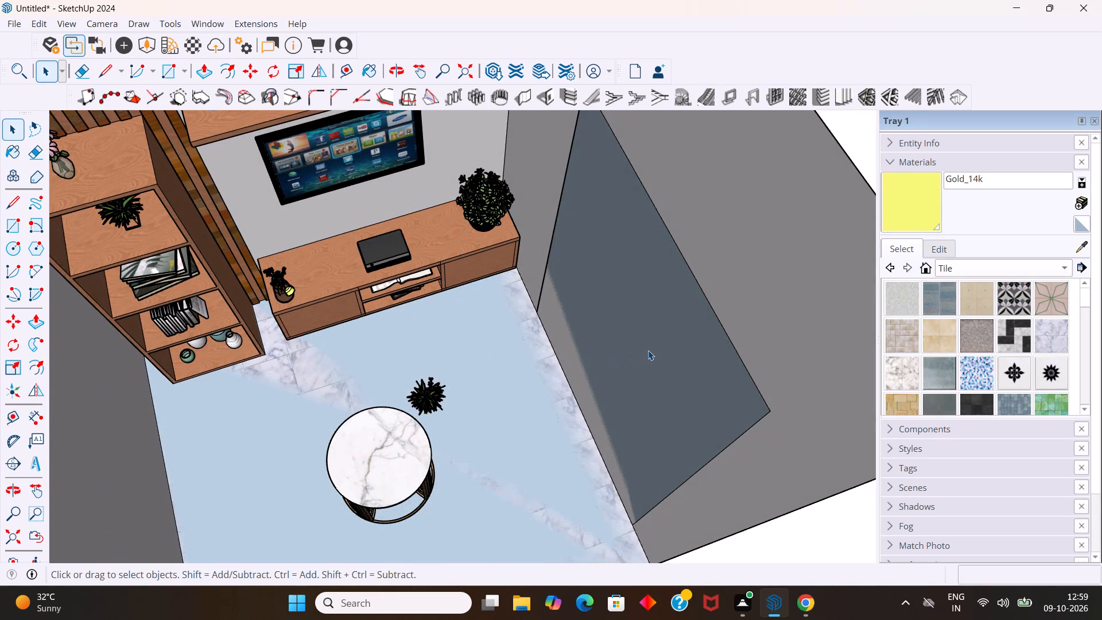
{"action": "key", "text": "ctrl+z"}
{"action": "key", "text": "ctrl+z"}
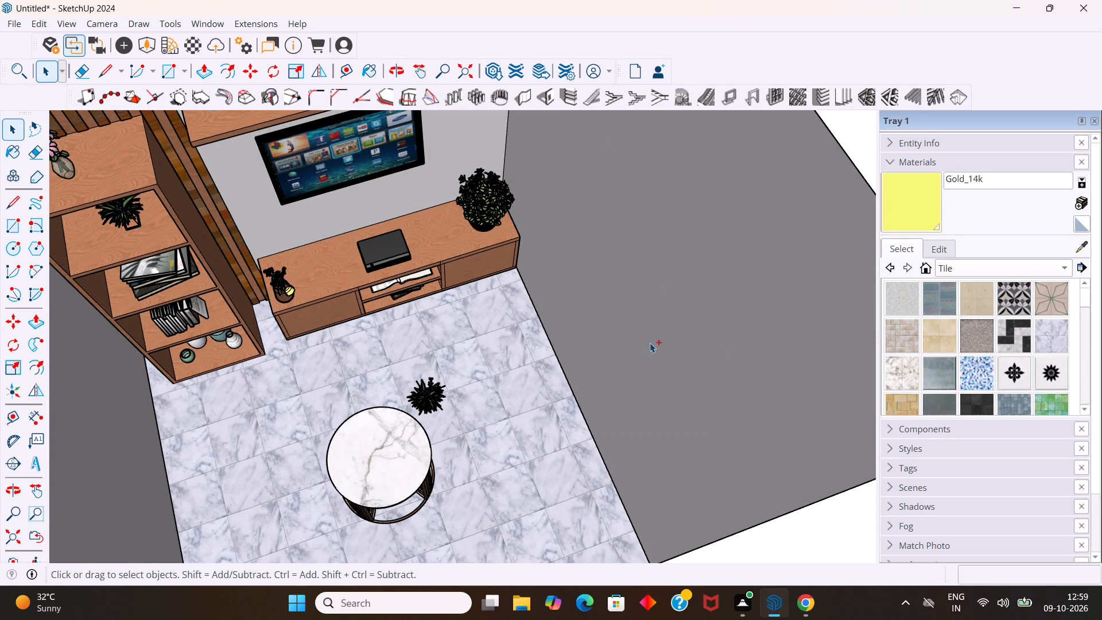
Examine the room's inner walls, floor and door outline from above and outside, selecting the furnished interior group to see its extents.
{"action": "middle_click_drag", "start_coordinate": [641, 362], "coordinate": [559, 311]}
{"action": "middle_click_drag", "start_coordinate": [533, 397], "coordinate": [490, 488]}
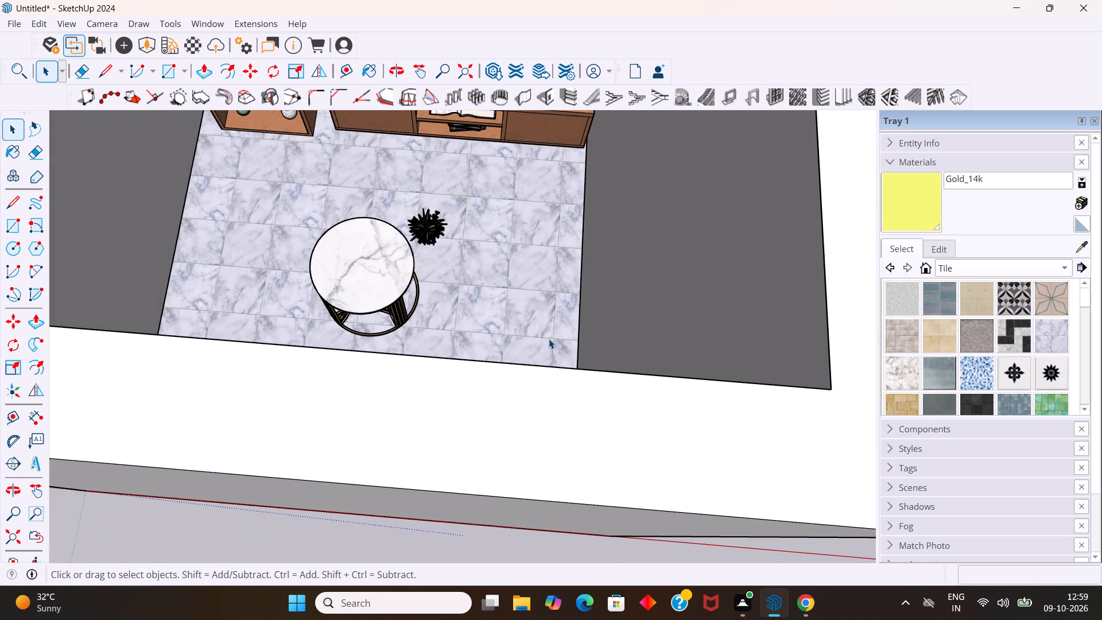
{"action": "scroll", "coordinate": [560, 313], "scroll_direction": "down", "scroll_amount": 11}
{"action": "middle_click_drag", "start_coordinate": [681, 304], "coordinate": [388, 148]}
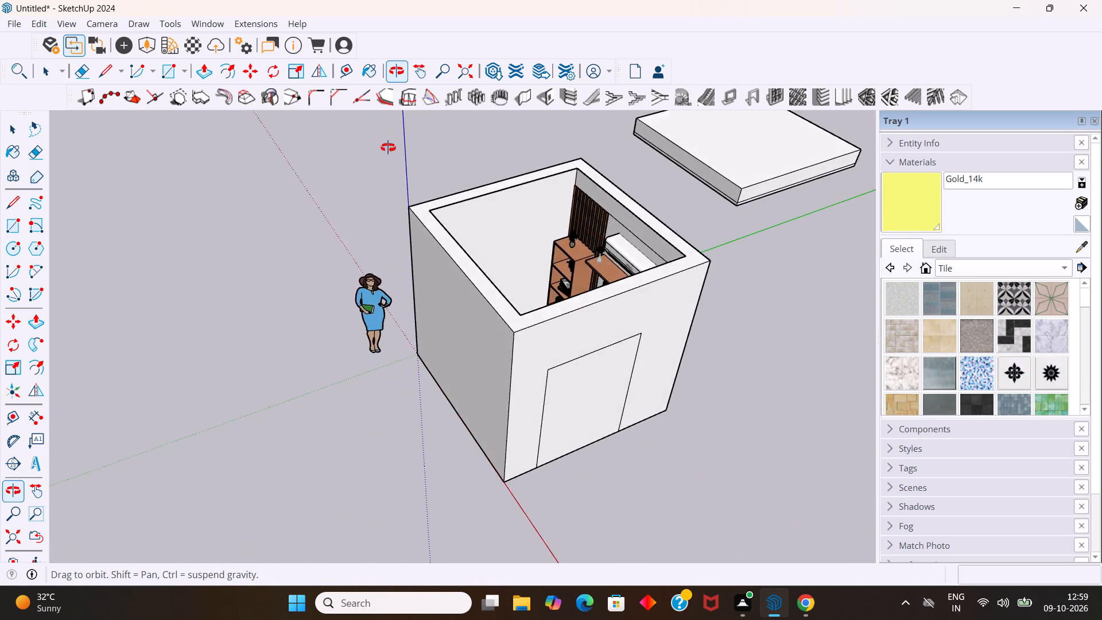
{"action": "middle_click_drag", "start_coordinate": [388, 148], "coordinate": [443, 402]}
{"action": "scroll", "coordinate": [600, 367], "scroll_direction": "up", "scroll_amount": 4}
{"action": "scroll", "coordinate": [572, 328], "scroll_direction": "up", "scroll_amount": 5}
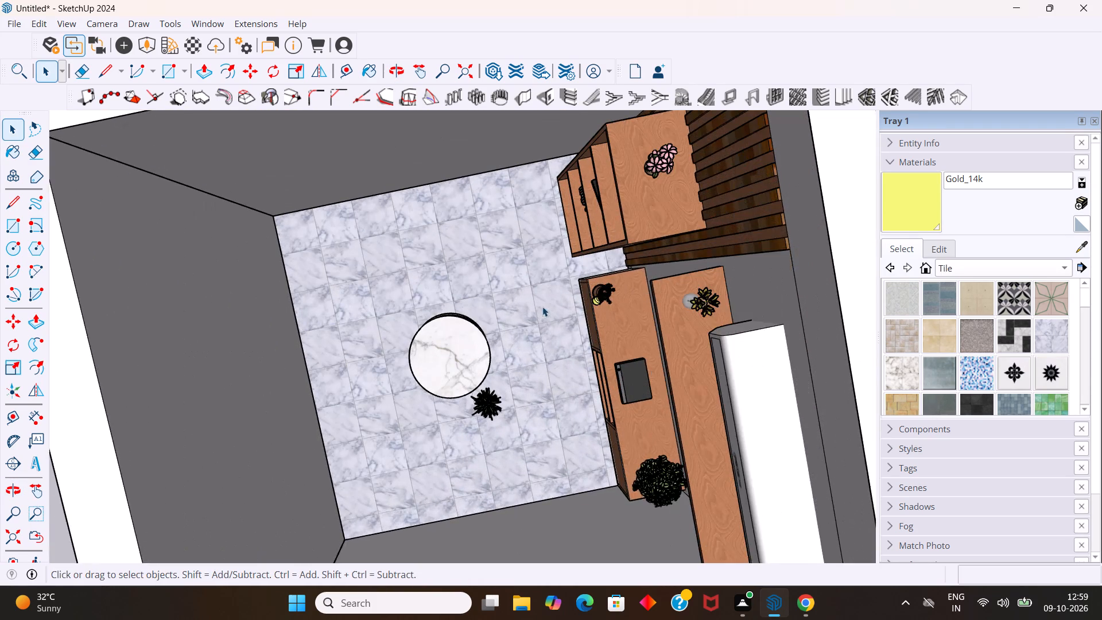
{"action": "left_click", "coordinate": [542, 288]}
{"action": "scroll", "coordinate": [531, 290], "scroll_direction": "down", "scroll_amount": 11}
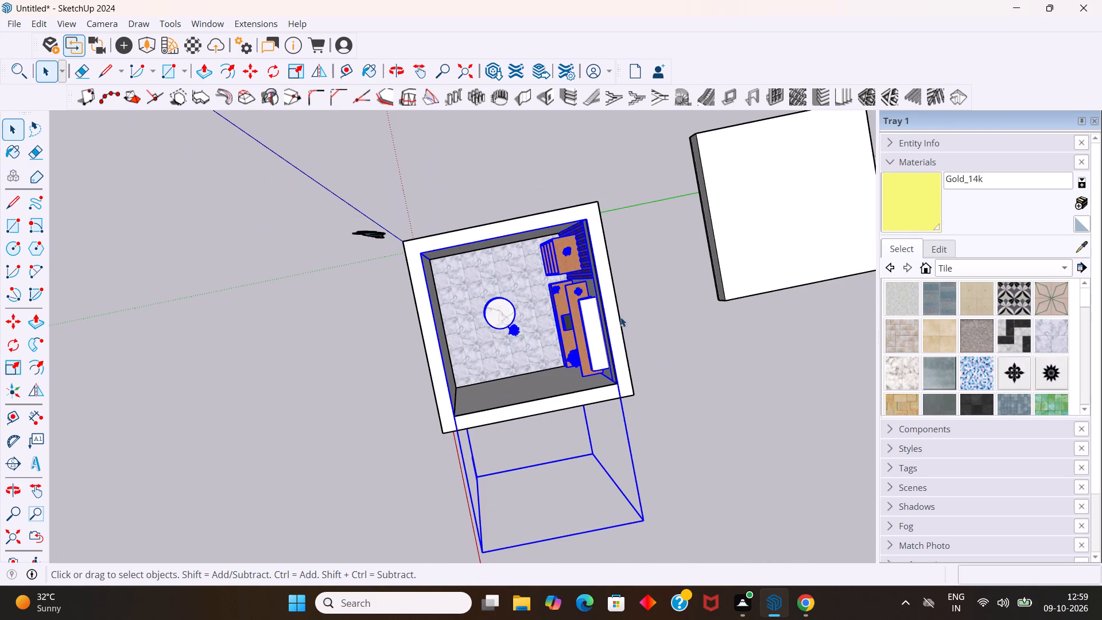
{"action": "scroll", "coordinate": [689, 329], "scroll_direction": "down", "scroll_amount": 6}
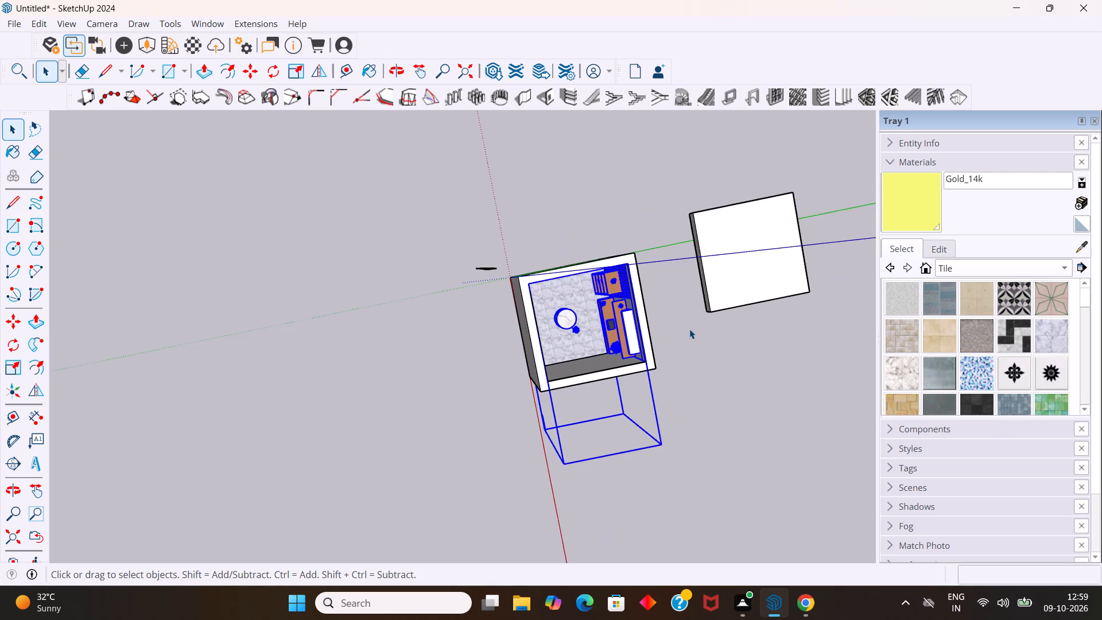
{"action": "middle_click_drag", "start_coordinate": [713, 378], "coordinate": [1060, 37]}
{"action": "scroll", "coordinate": [745, 118], "scroll_direction": "down", "scroll_amount": 5}
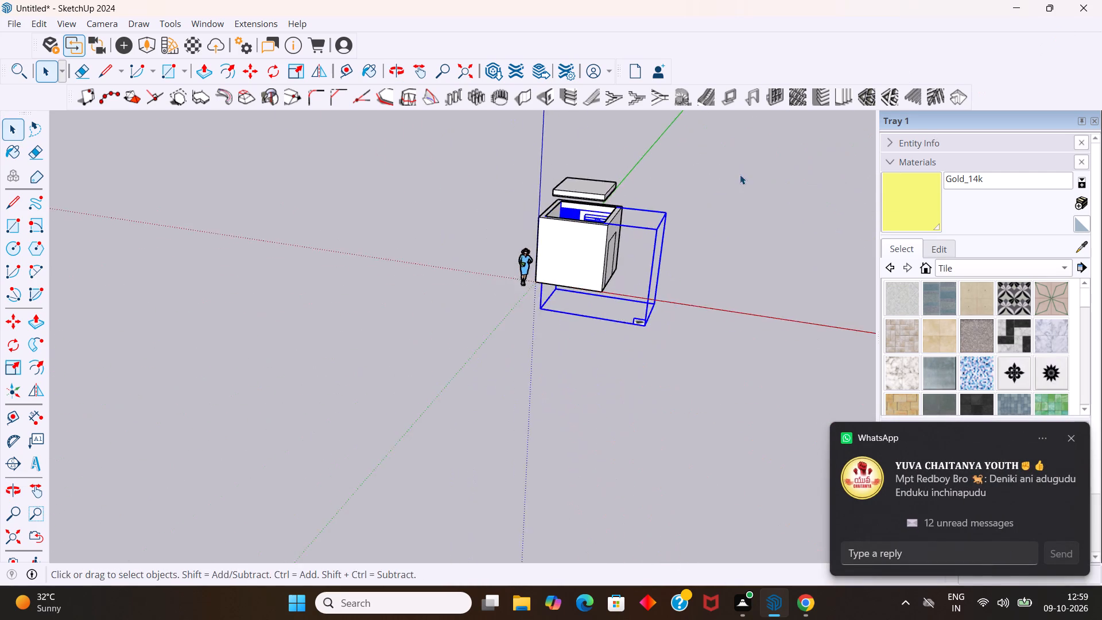
{"action": "scroll", "coordinate": [736, 173], "scroll_direction": "down", "scroll_amount": 4}
{"action": "middle_click_drag", "start_coordinate": [740, 249], "coordinate": [817, 113]}
{"action": "scroll", "coordinate": [734, 173], "scroll_direction": "up", "scroll_amount": 2}
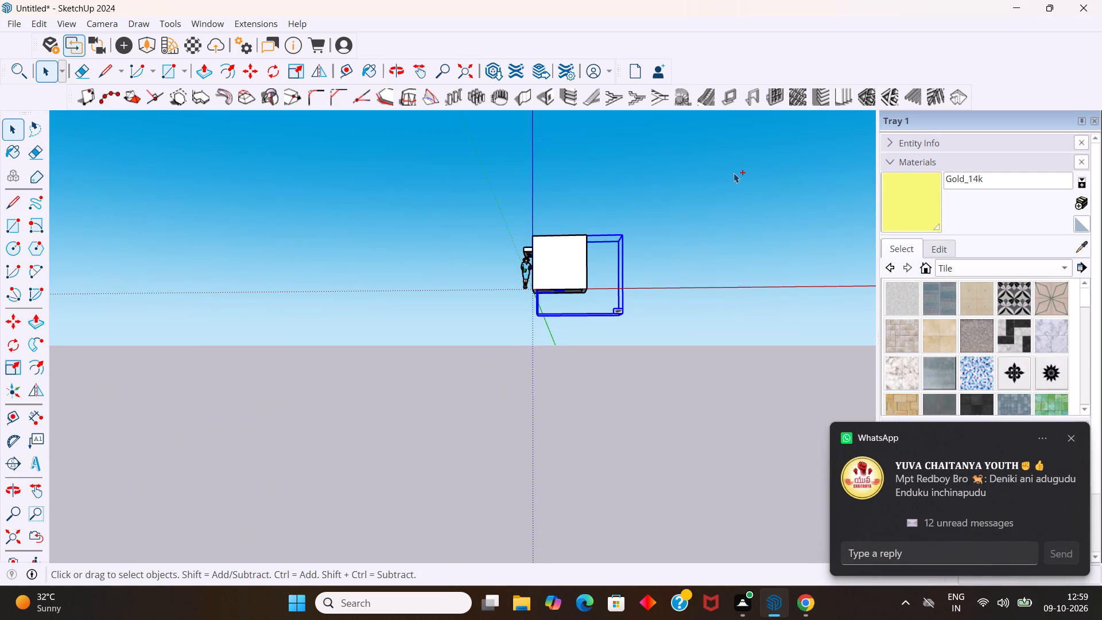
Undo the removal of the duplicate furnished interior beside the room.
{"action": "key", "text": "ctrl+z"}
{"action": "left_click", "coordinate": [683, 226]}
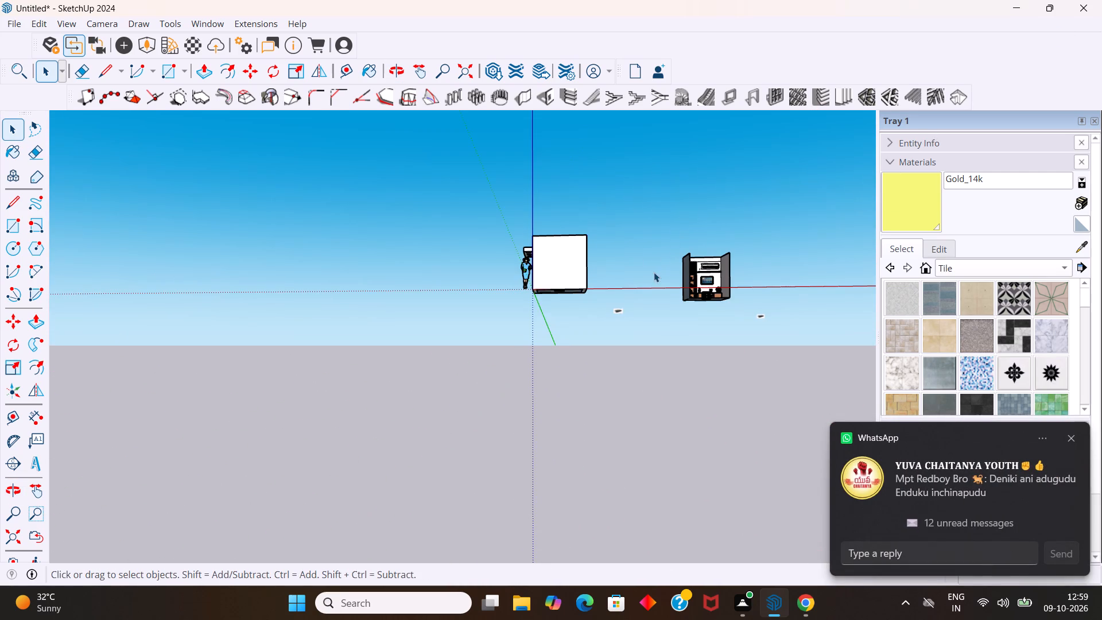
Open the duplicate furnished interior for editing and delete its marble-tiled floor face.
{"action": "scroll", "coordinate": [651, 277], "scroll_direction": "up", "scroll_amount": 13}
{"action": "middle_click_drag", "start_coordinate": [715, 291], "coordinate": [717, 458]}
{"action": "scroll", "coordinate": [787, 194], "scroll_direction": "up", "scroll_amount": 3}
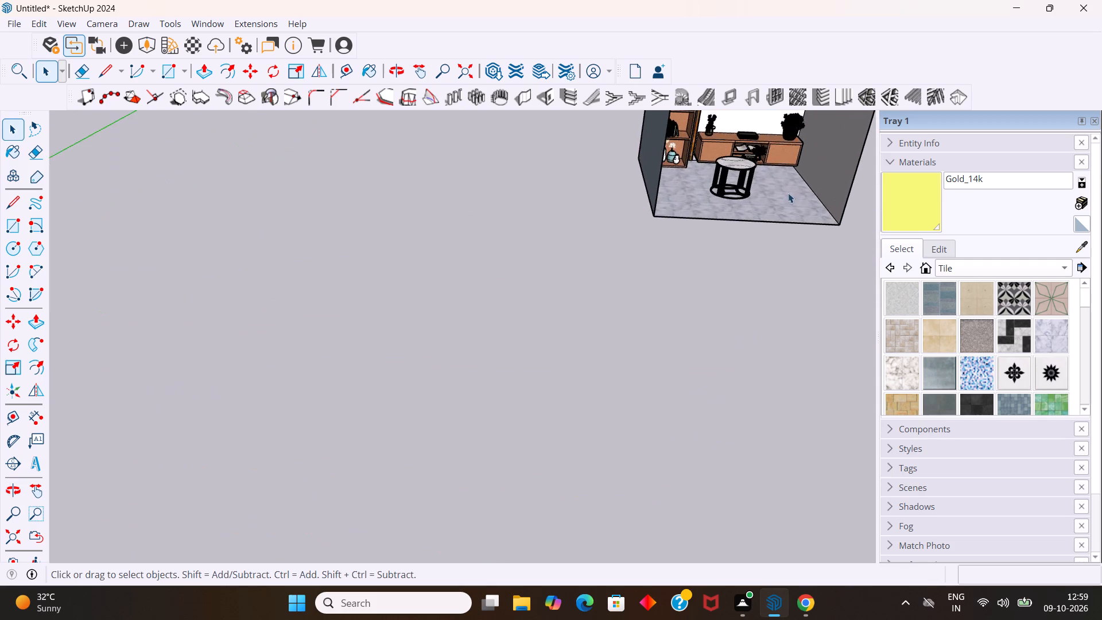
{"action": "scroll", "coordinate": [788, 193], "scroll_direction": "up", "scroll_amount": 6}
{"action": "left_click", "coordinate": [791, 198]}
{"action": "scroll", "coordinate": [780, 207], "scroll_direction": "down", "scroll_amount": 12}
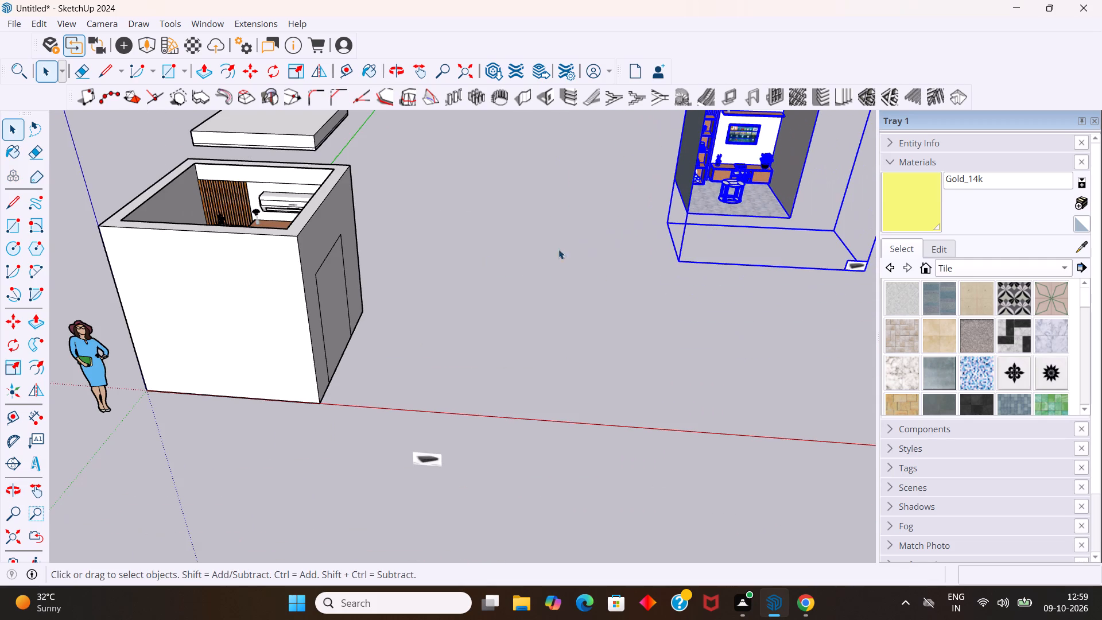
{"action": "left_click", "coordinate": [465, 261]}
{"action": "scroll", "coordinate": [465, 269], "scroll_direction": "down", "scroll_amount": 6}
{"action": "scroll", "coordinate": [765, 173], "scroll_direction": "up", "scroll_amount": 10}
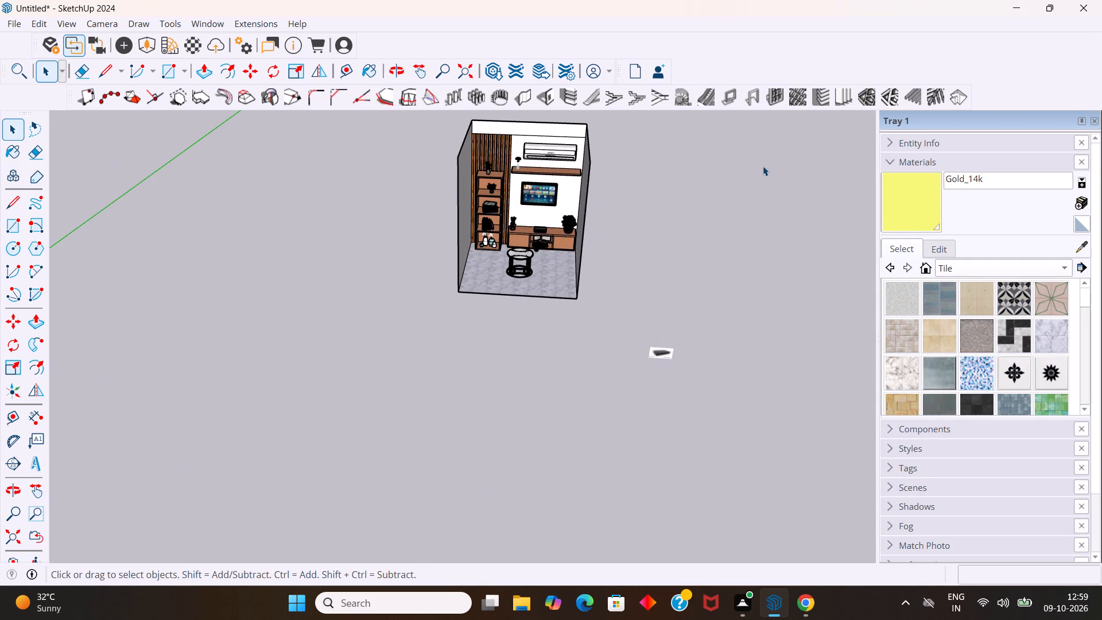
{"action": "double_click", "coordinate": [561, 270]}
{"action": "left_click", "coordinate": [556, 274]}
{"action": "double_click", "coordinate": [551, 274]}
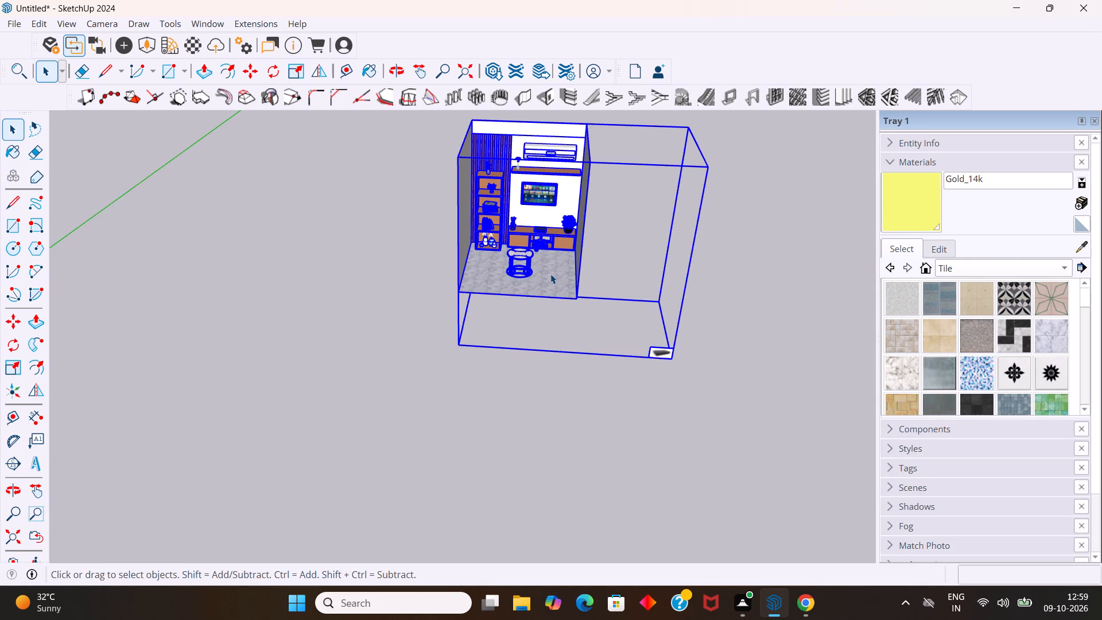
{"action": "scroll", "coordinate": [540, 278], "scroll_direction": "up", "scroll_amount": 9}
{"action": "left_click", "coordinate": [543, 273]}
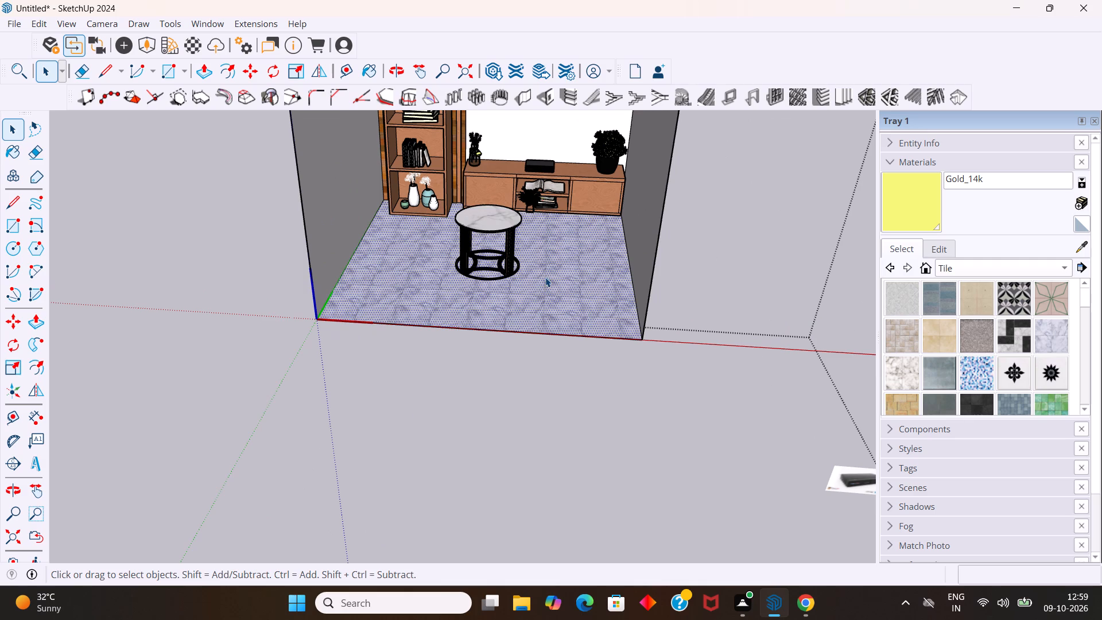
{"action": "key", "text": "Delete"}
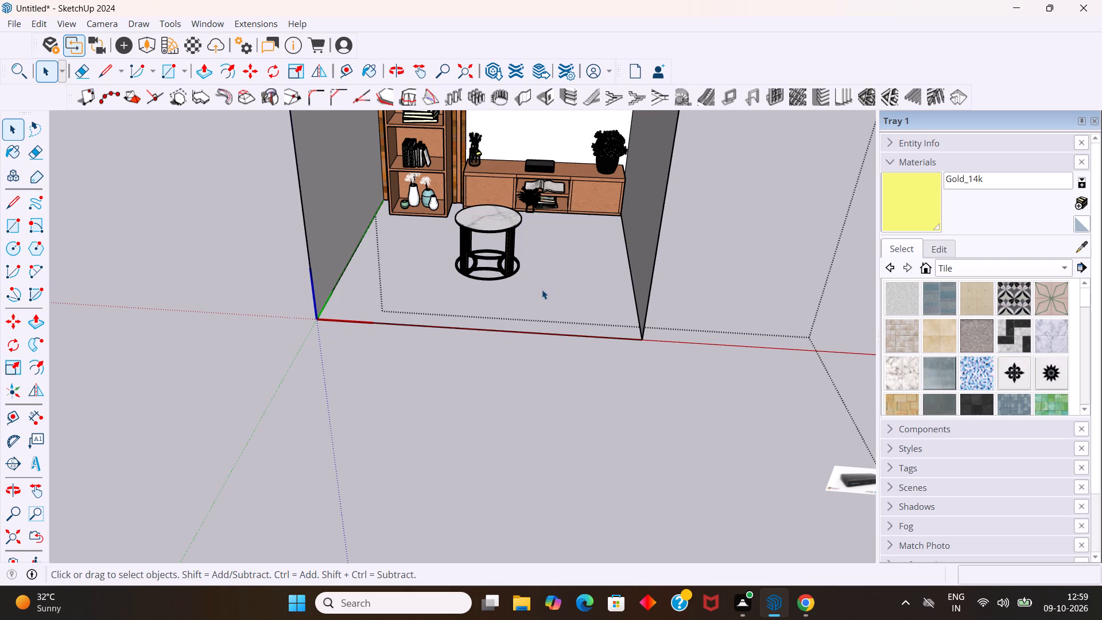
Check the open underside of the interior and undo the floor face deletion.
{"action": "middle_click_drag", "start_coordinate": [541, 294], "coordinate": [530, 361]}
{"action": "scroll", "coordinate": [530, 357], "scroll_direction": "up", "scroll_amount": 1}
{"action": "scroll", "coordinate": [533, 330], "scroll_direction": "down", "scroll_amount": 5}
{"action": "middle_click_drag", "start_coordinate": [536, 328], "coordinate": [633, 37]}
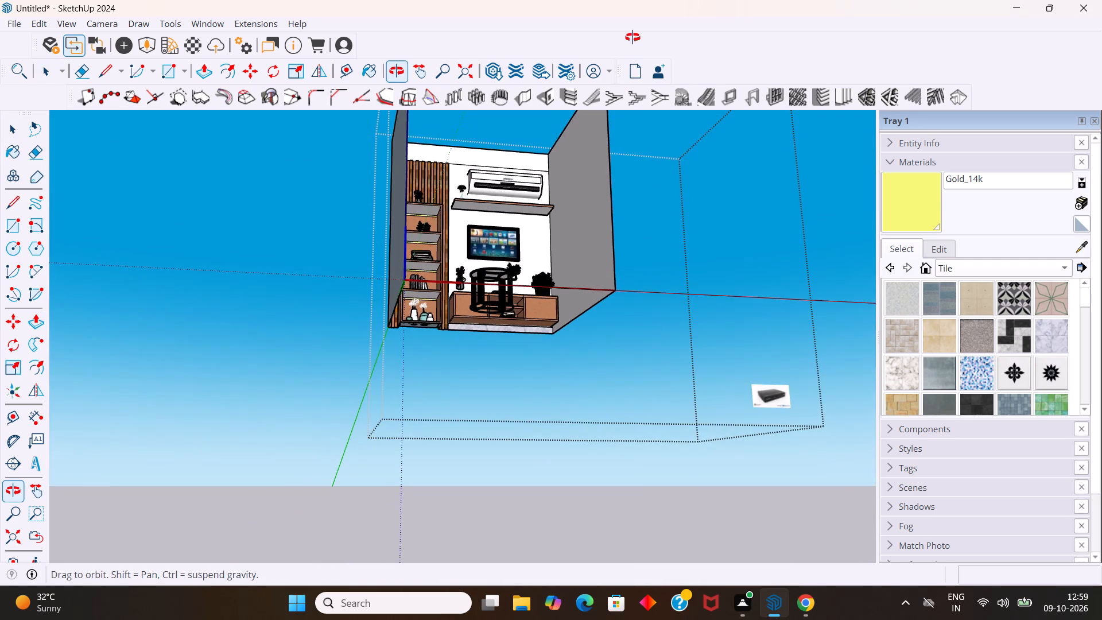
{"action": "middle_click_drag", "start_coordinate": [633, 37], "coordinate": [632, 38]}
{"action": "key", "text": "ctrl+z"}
Reverse the marble-tiled floor face inside the duplicate furnished interior.
{"action": "scroll", "coordinate": [576, 145], "scroll_direction": "up", "scroll_amount": 3}
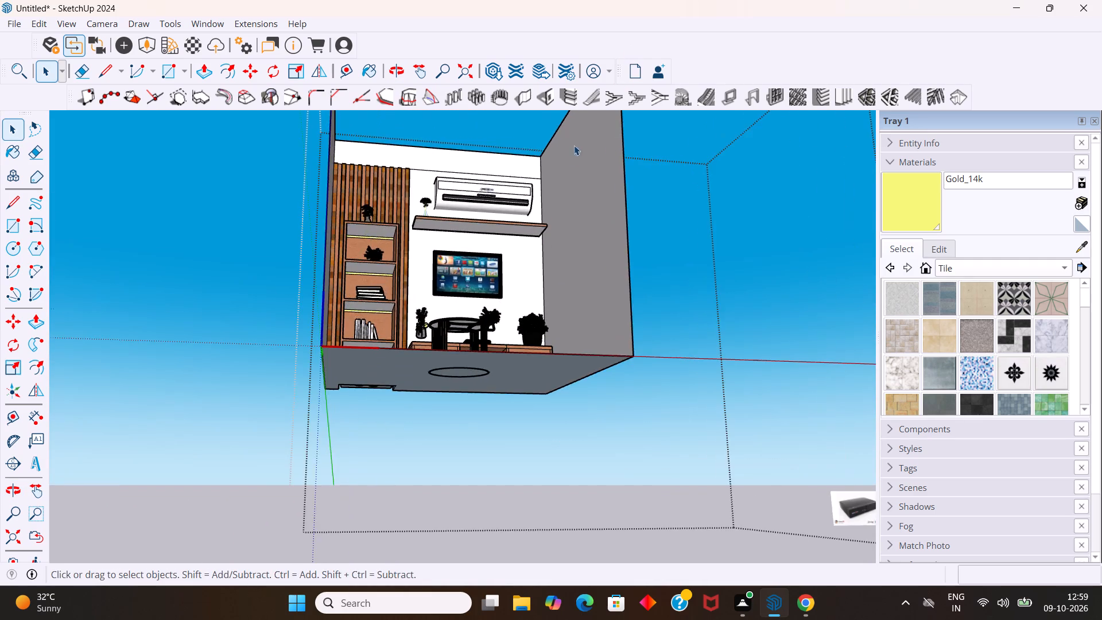
{"action": "middle_click_drag", "start_coordinate": [543, 258], "coordinate": [456, 447]}
{"action": "scroll", "coordinate": [481, 469], "scroll_direction": "up", "scroll_amount": 6}
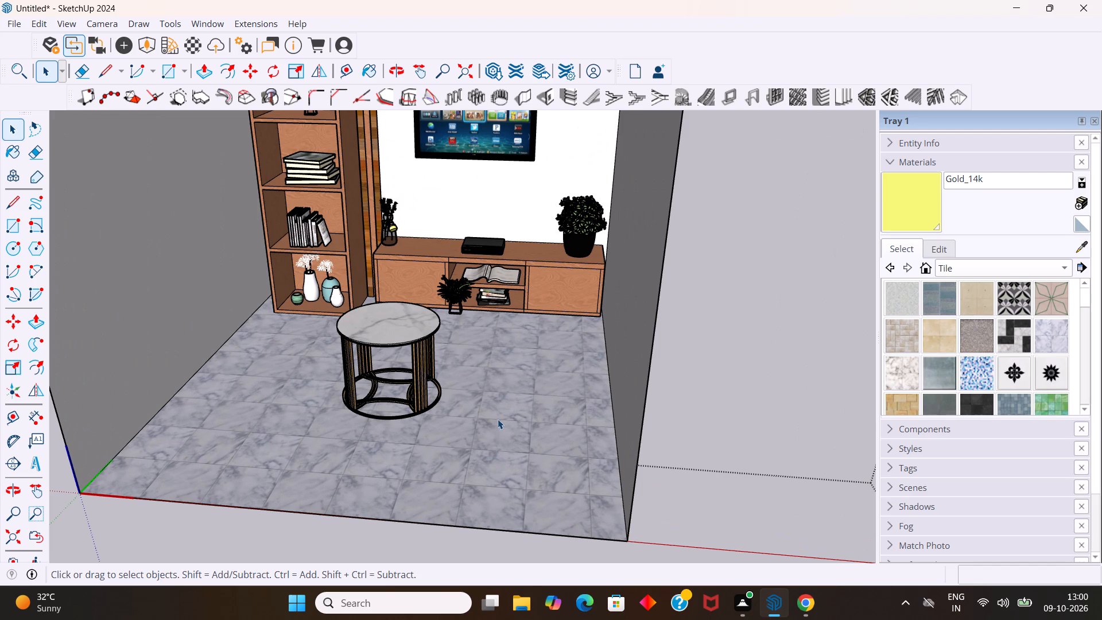
{"action": "left_click", "coordinate": [503, 417]}
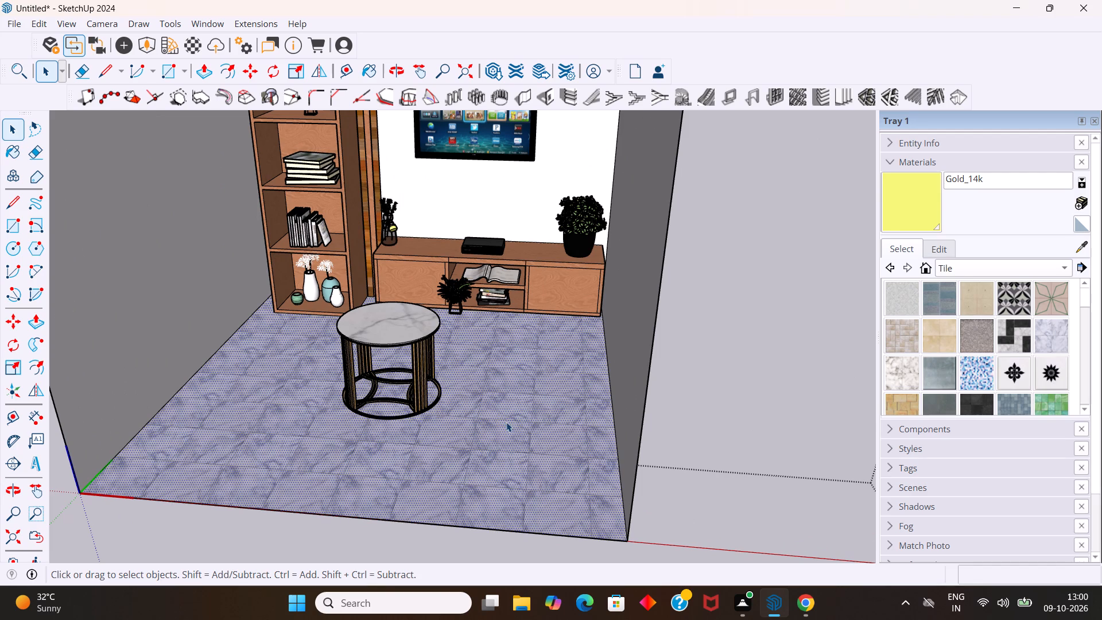
{"action": "right_click", "coordinate": [467, 352]}
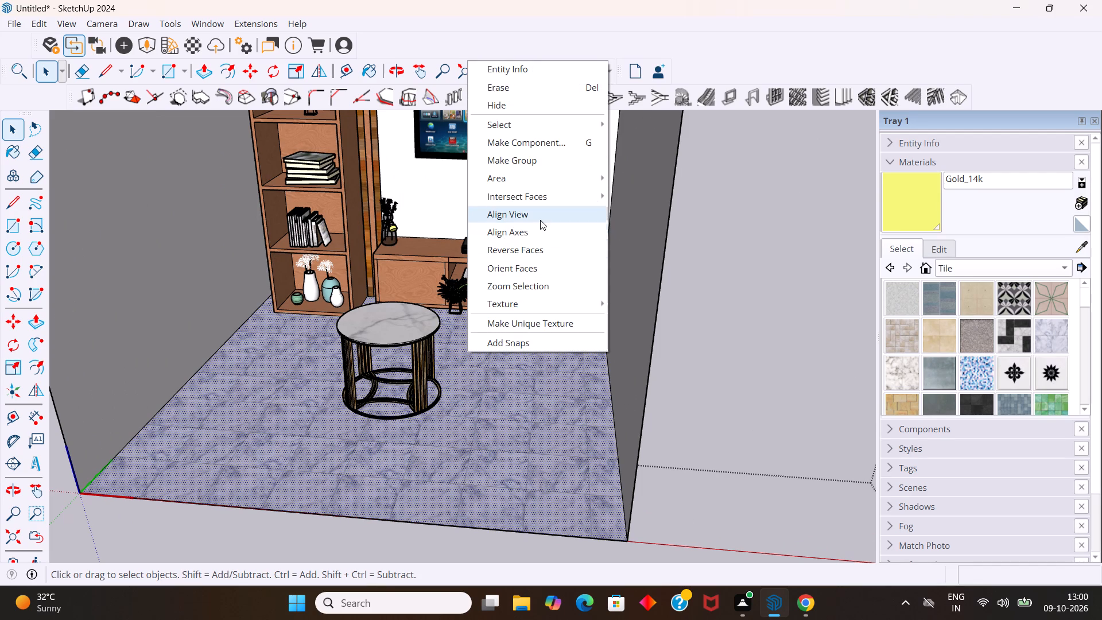
{"action": "left_click", "coordinate": [530, 247]}
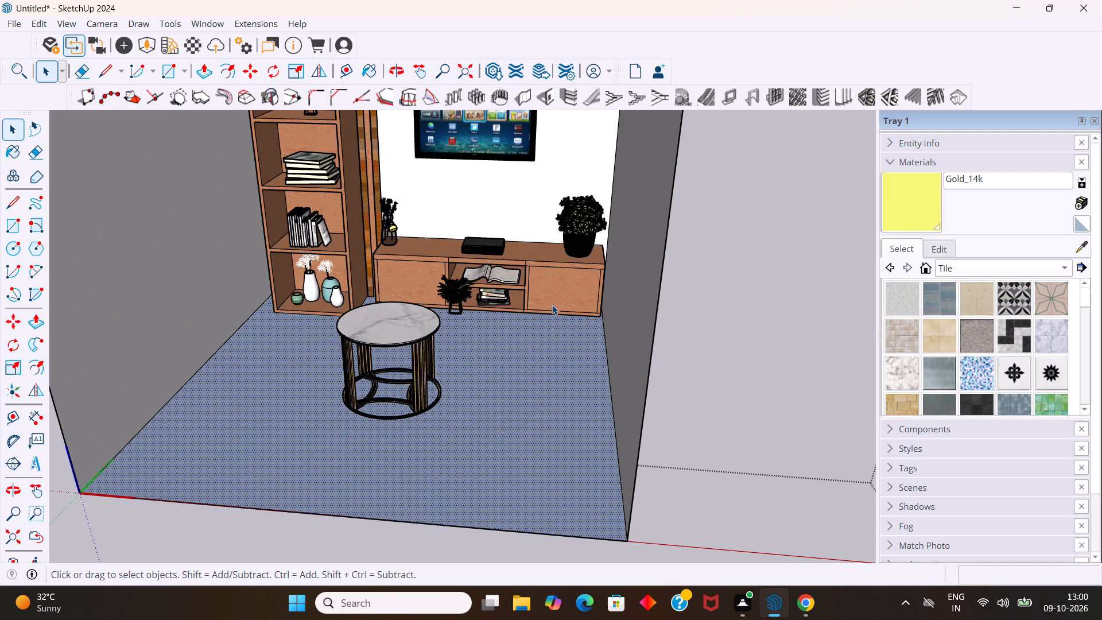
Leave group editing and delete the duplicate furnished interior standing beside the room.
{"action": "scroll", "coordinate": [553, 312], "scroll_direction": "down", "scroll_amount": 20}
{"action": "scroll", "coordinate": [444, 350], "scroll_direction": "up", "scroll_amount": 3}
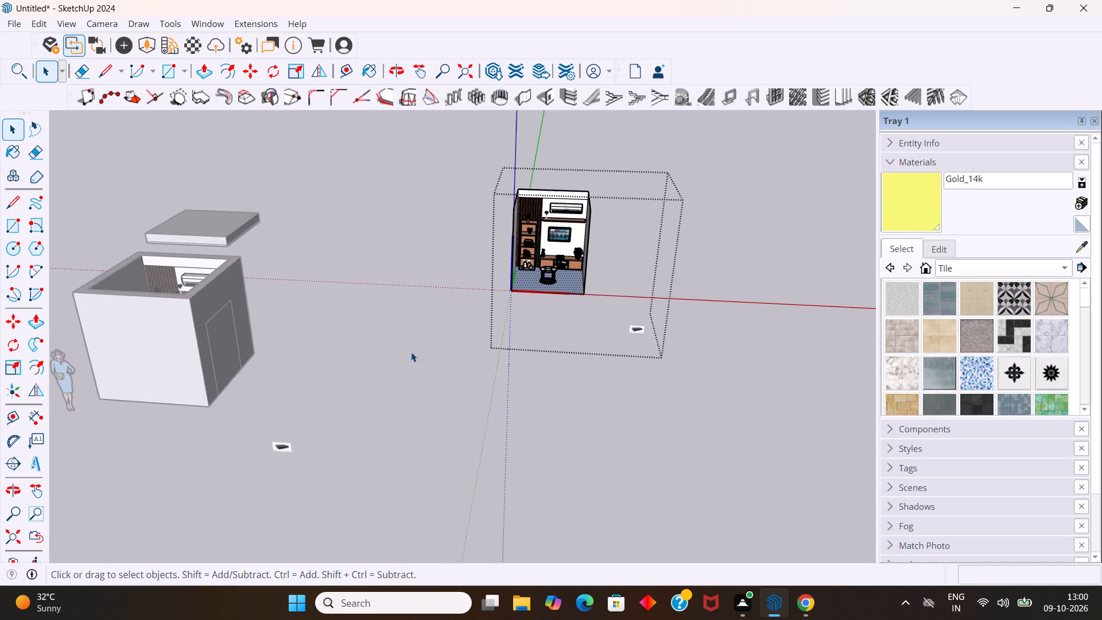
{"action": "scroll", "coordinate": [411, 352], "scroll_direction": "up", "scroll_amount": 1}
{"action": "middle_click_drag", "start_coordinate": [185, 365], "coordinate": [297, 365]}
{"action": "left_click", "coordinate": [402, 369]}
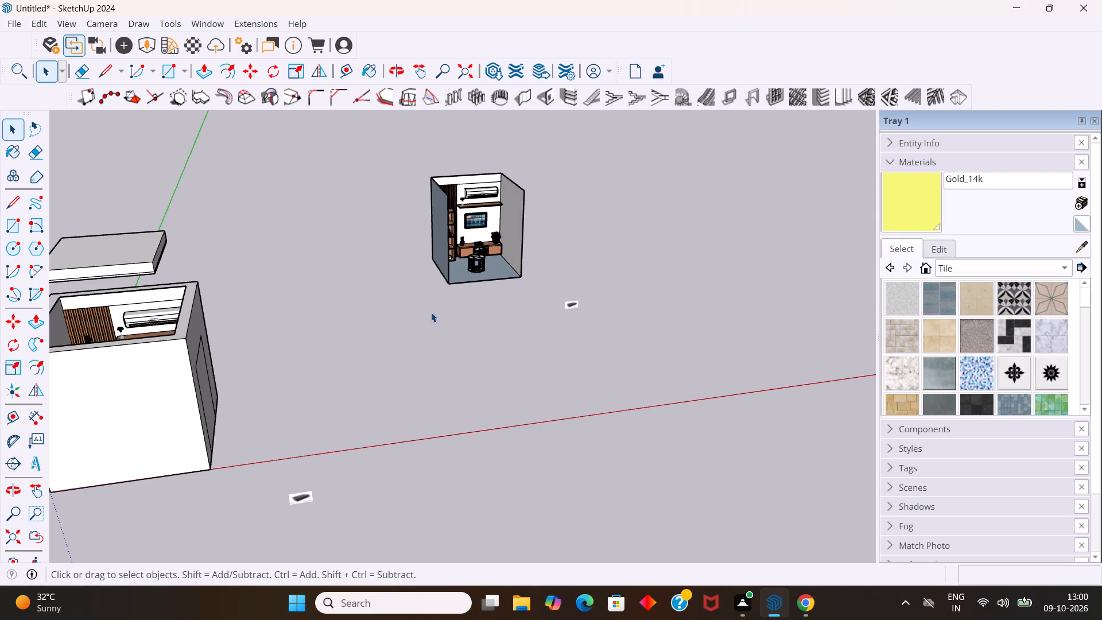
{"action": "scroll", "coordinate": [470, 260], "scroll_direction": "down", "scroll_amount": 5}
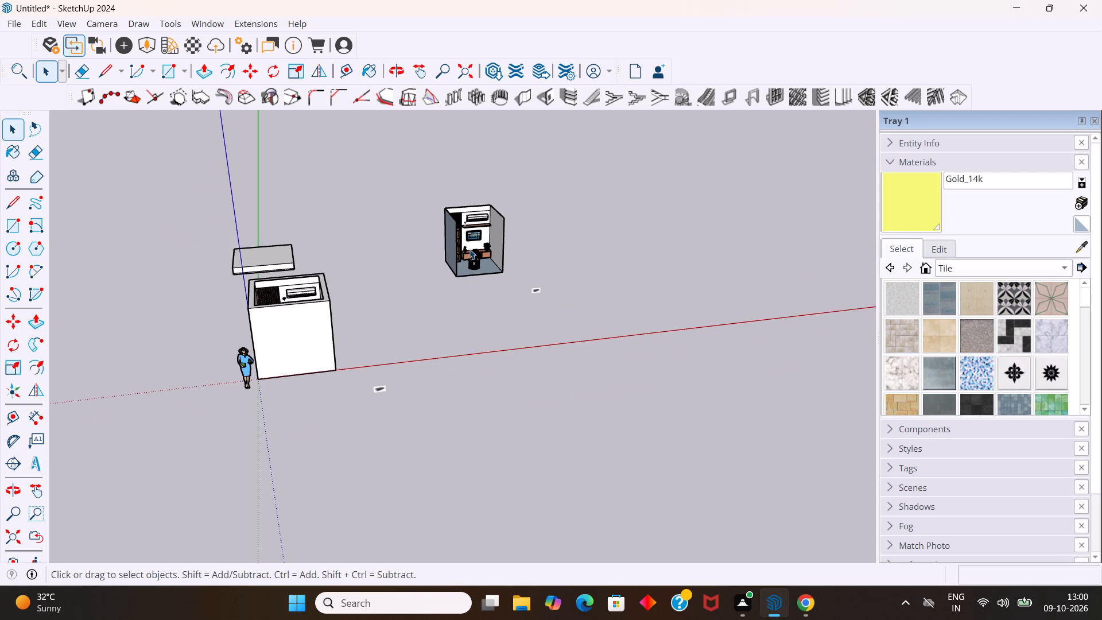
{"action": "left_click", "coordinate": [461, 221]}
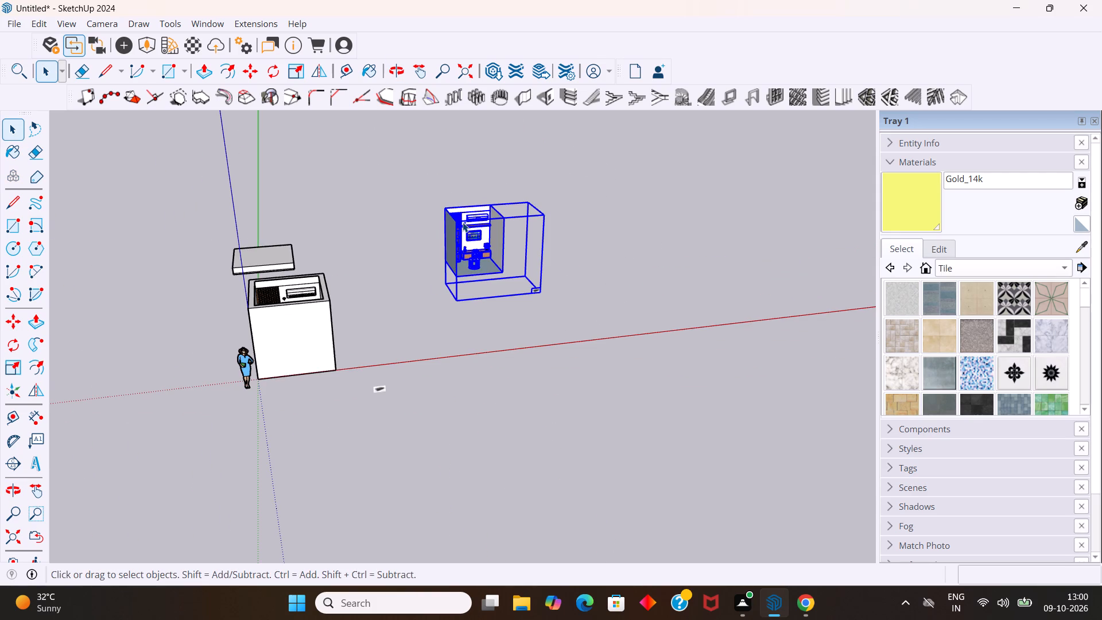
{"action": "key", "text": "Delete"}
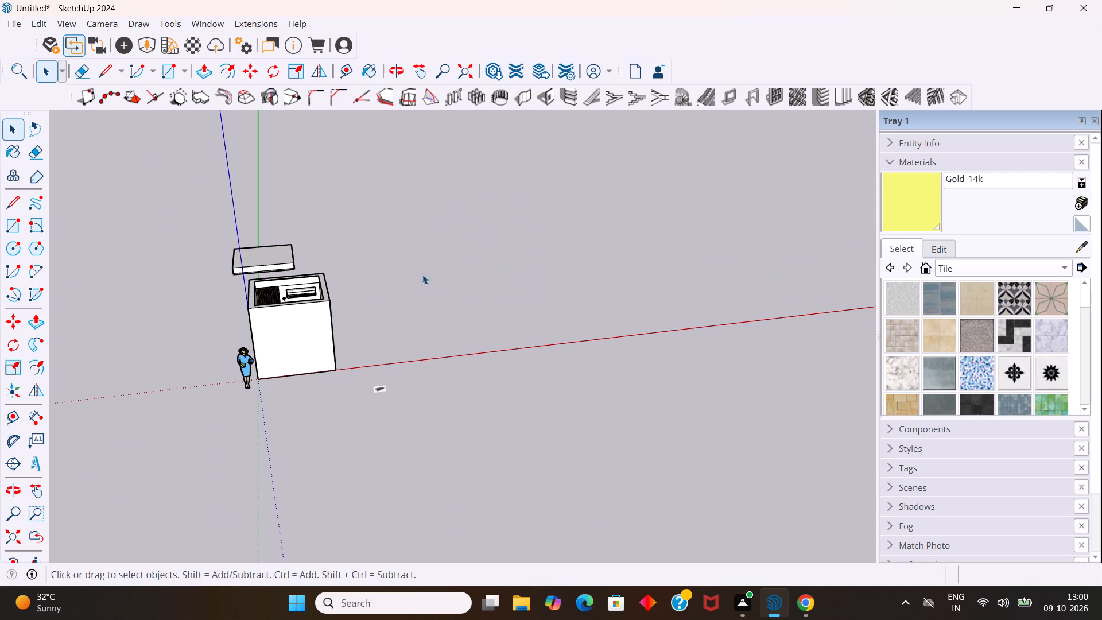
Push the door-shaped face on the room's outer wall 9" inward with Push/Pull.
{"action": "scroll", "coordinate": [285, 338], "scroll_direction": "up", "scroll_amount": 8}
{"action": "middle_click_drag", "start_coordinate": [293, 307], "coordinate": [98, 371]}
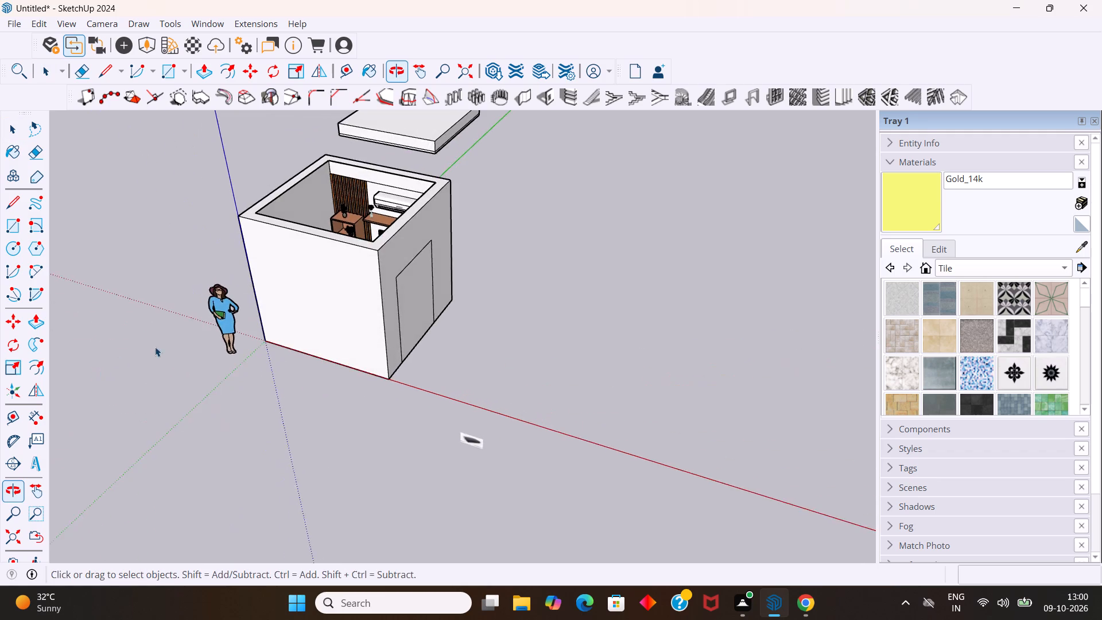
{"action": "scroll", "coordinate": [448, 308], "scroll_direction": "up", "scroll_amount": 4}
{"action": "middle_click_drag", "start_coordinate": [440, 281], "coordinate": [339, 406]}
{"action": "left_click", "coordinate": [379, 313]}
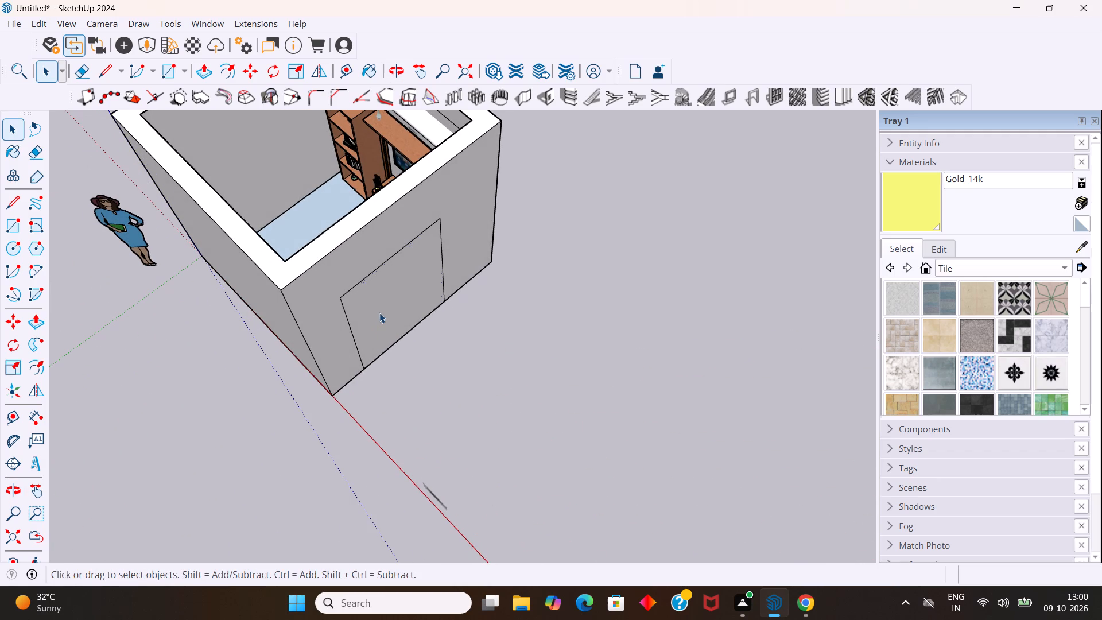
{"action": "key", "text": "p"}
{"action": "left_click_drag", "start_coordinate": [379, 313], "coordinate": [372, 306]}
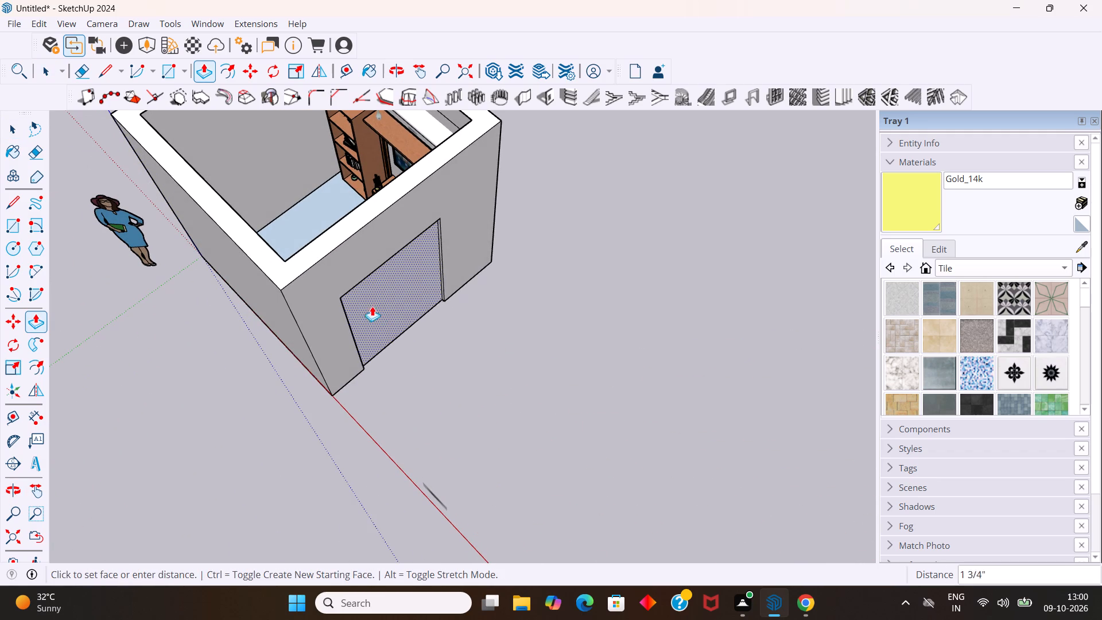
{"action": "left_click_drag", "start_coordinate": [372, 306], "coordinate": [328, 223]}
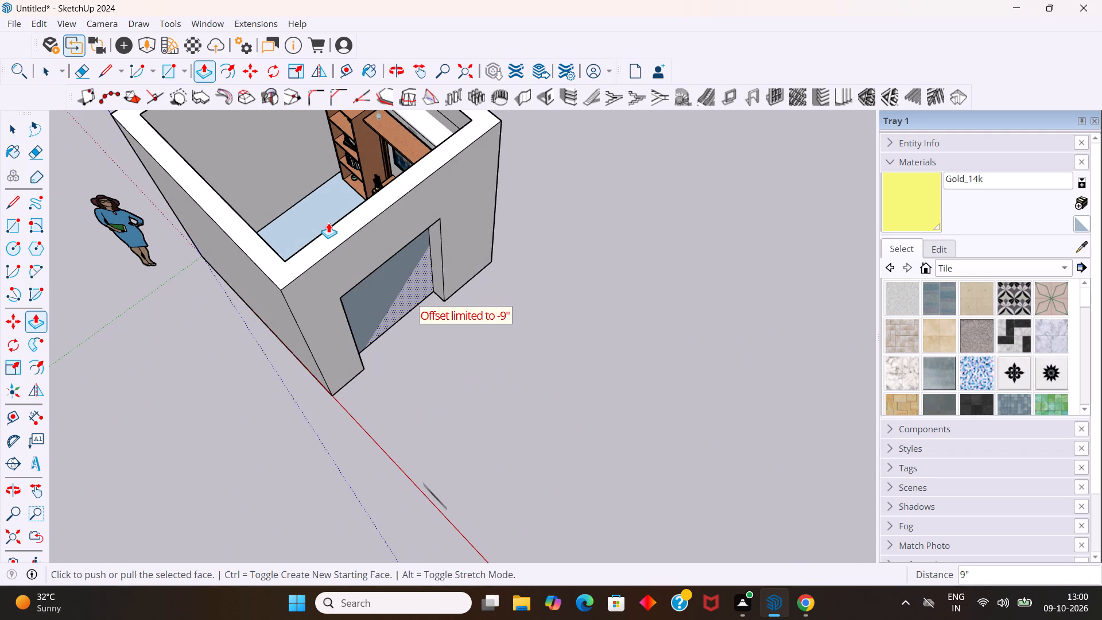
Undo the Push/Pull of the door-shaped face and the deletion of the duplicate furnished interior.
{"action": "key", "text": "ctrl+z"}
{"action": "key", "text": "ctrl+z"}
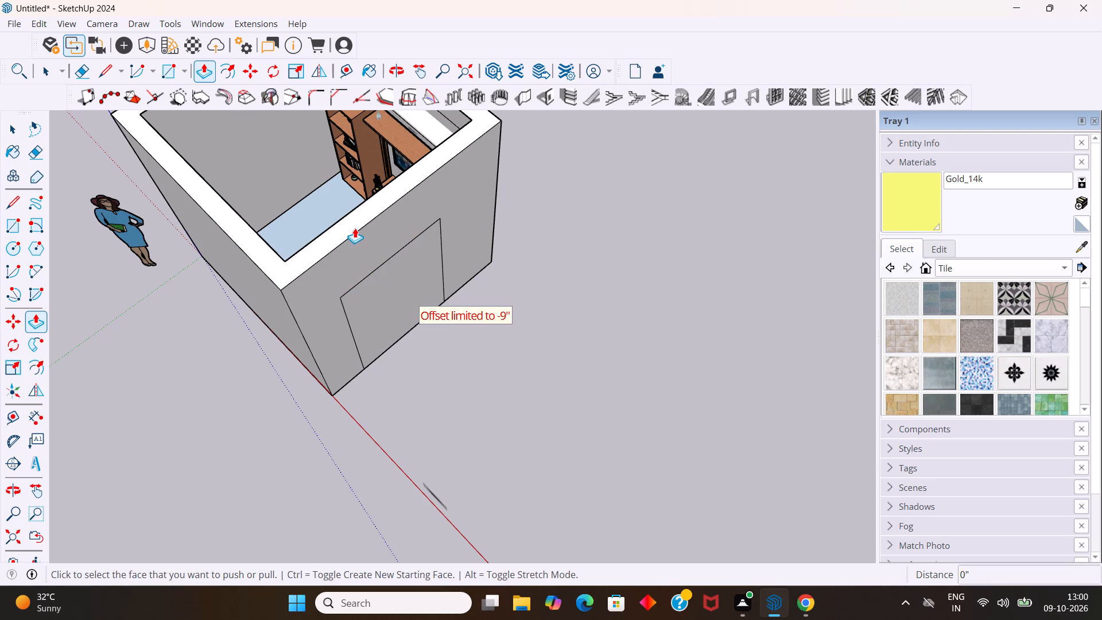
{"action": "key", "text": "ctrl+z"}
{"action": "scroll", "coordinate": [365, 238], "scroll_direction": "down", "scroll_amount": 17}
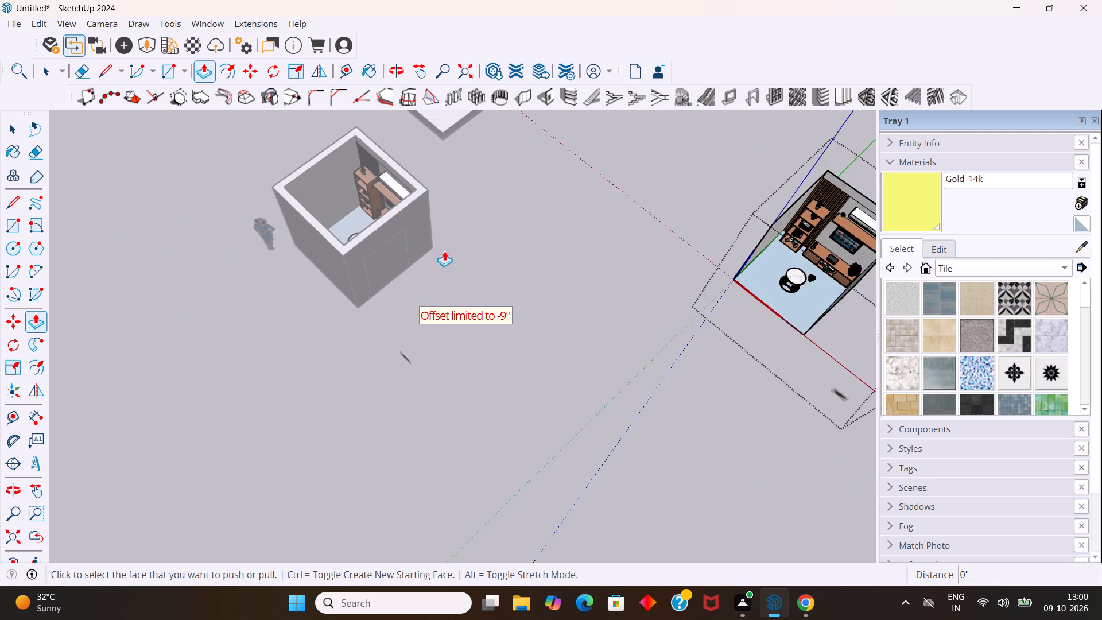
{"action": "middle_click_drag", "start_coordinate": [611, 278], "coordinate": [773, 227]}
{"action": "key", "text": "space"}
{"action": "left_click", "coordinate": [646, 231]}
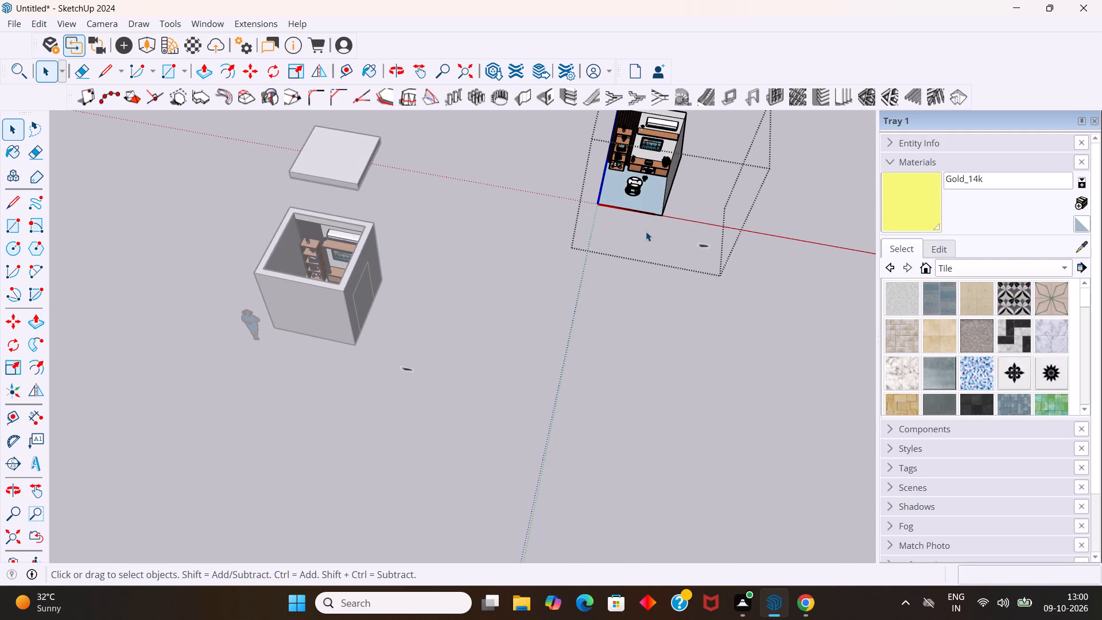
Leave group editing and examine the duplicate furnished interior and the room's door outline from several sides.
{"action": "left_click", "coordinate": [707, 188]}
{"action": "scroll", "coordinate": [707, 184], "scroll_direction": "down", "scroll_amount": 6}
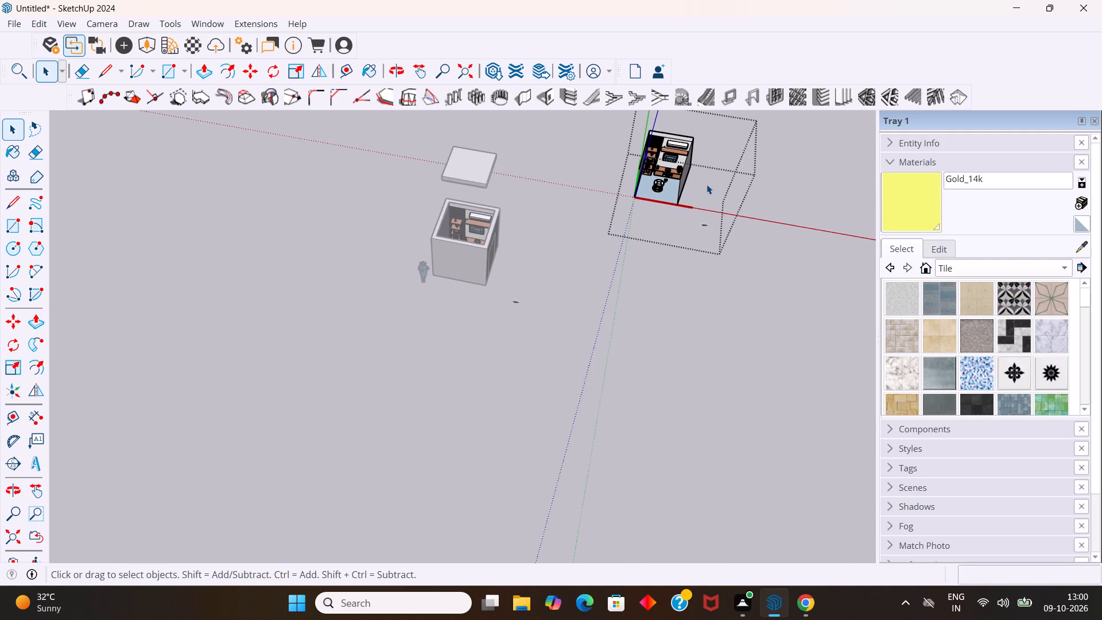
{"action": "left_click", "coordinate": [739, 292]}
{"action": "middle_click_drag", "start_coordinate": [666, 256], "coordinate": [722, 115]}
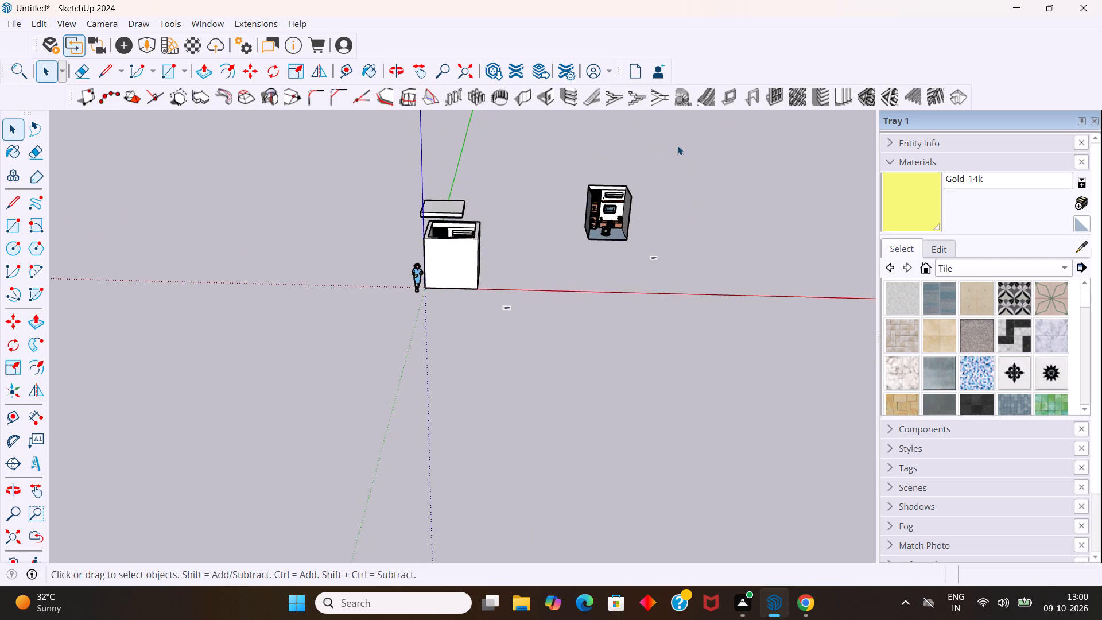
{"action": "scroll", "coordinate": [677, 146], "scroll_direction": "up", "scroll_amount": 20}
{"action": "scroll", "coordinate": [677, 146], "scroll_direction": "up", "scroll_amount": 2}
{"action": "middle_click_drag", "start_coordinate": [612, 361], "coordinate": [628, 321]}
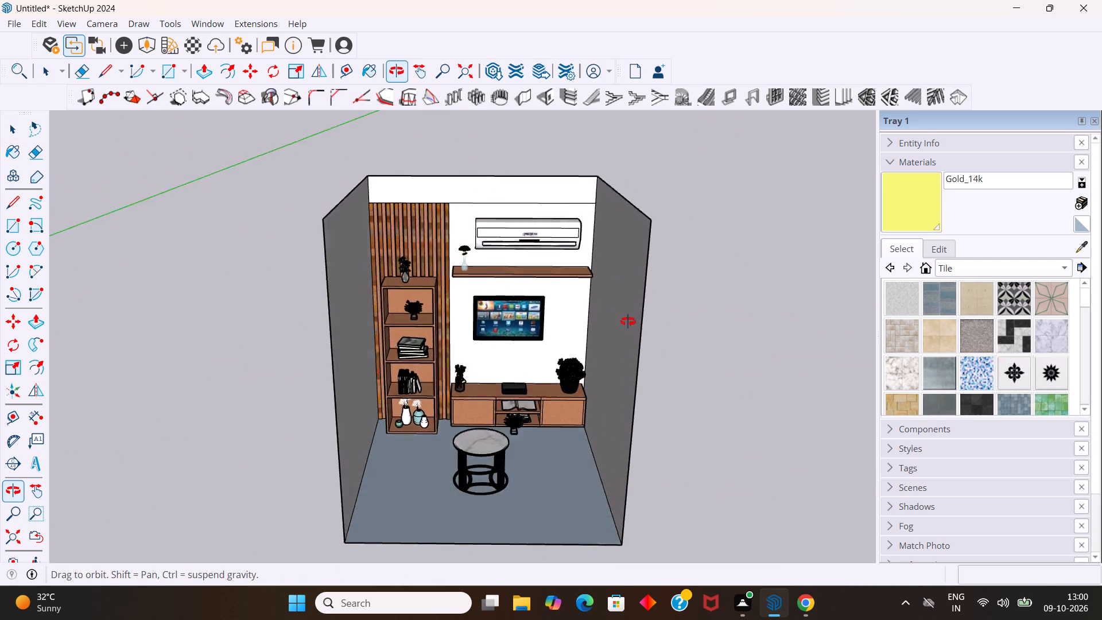
{"action": "middle_click_drag", "start_coordinate": [628, 321], "coordinate": [793, 343]}
{"action": "middle_click", "coordinate": [793, 344]}
{"action": "scroll", "coordinate": [619, 206], "scroll_direction": "up", "scroll_amount": 1}
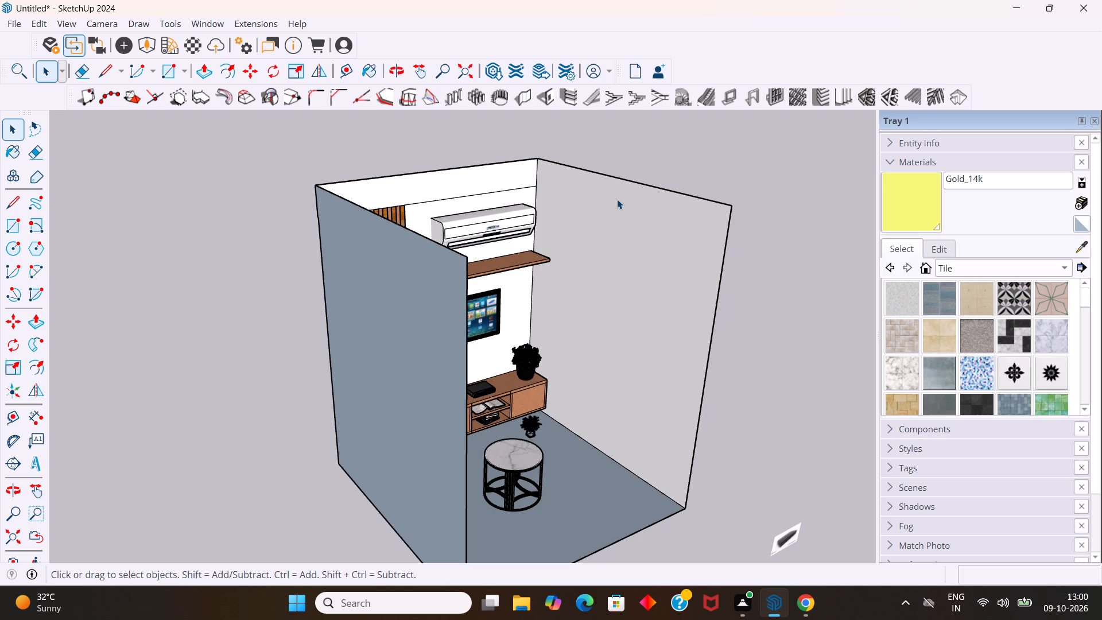
{"action": "scroll", "coordinate": [668, 223], "scroll_direction": "down", "scroll_amount": 5}
{"action": "middle_click_drag", "start_coordinate": [613, 229], "coordinate": [486, 348]}
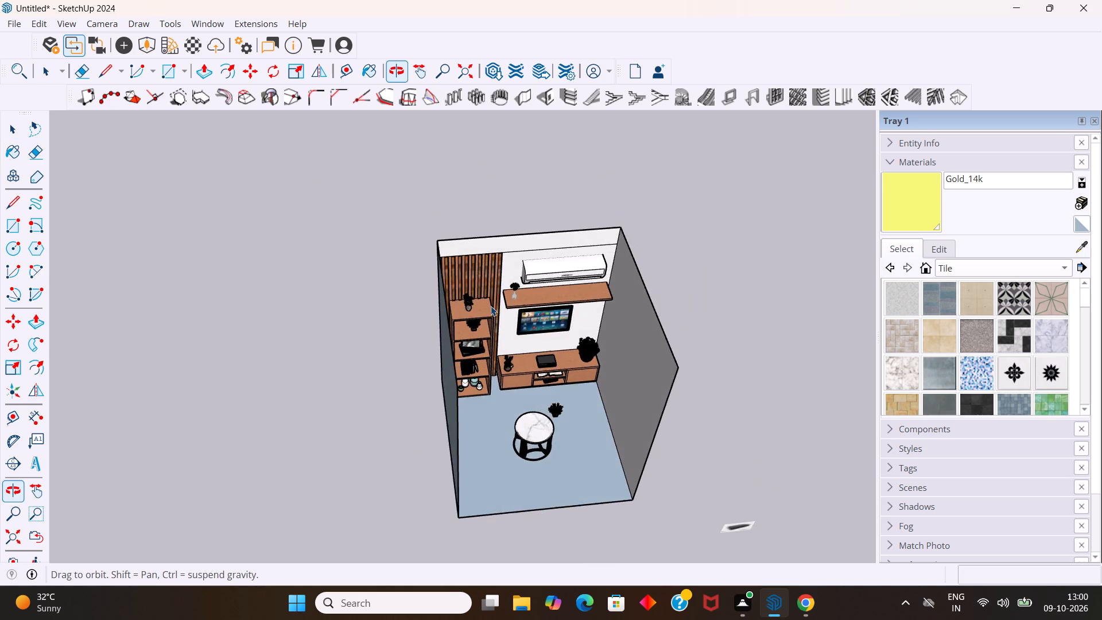
{"action": "scroll", "coordinate": [517, 246], "scroll_direction": "up", "scroll_amount": 12}
{"action": "middle_click_drag", "start_coordinate": [584, 282], "coordinate": [832, 439]}
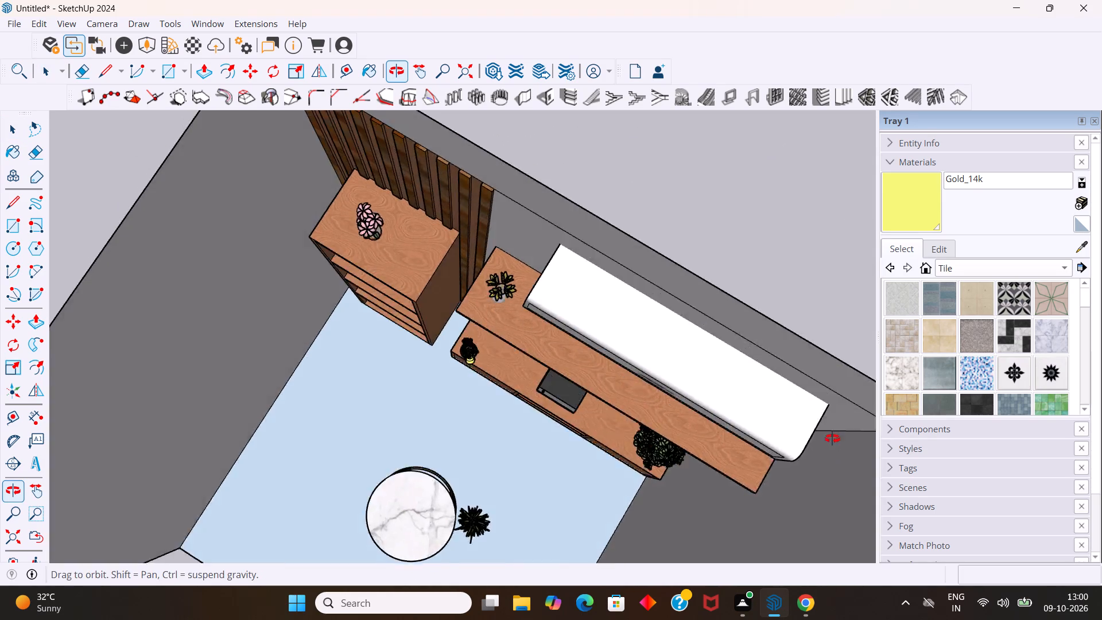
{"action": "middle_click_drag", "start_coordinate": [832, 439], "coordinate": [789, 325]}
{"action": "scroll", "coordinate": [602, 272], "scroll_direction": "down", "scroll_amount": 12}
{"action": "middle_click_drag", "start_coordinate": [412, 297], "coordinate": [674, 247]}
{"action": "scroll", "coordinate": [640, 266], "scroll_direction": "down", "scroll_amount": 1}
{"action": "scroll", "coordinate": [606, 282], "scroll_direction": "up", "scroll_amount": 5}
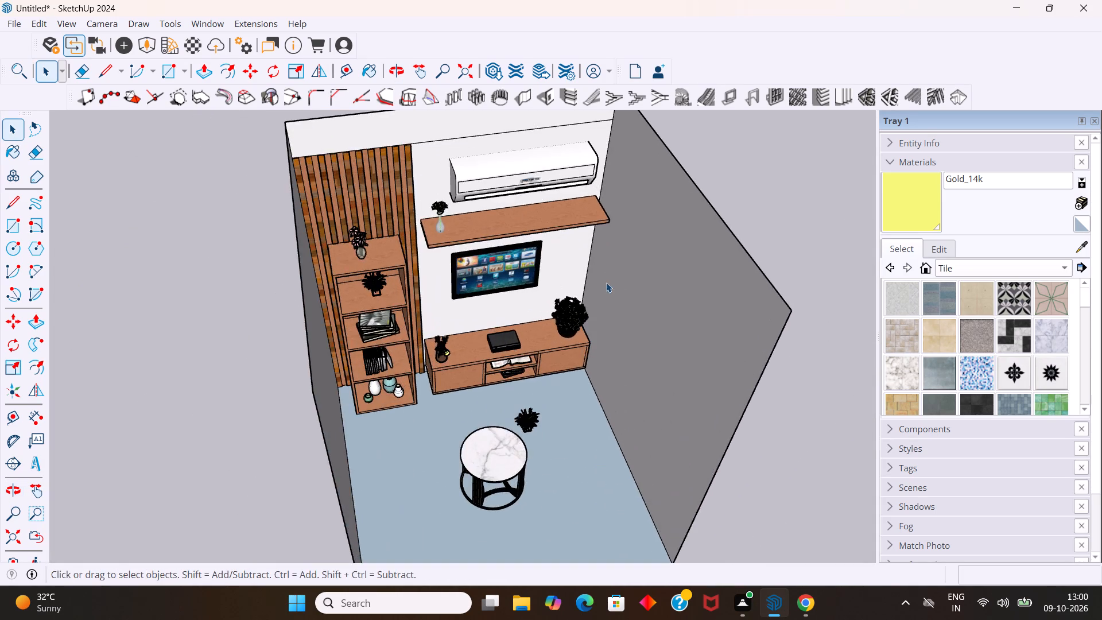
{"action": "middle_click_drag", "start_coordinate": [674, 304], "coordinate": [735, 210]}
{"action": "middle_click_drag", "start_coordinate": [731, 238], "coordinate": [716, 242]}
{"action": "middle_click_drag", "start_coordinate": [704, 242], "coordinate": [224, 233]}
{"action": "middle_click_drag", "start_coordinate": [283, 351], "coordinate": [243, 319]}
{"action": "scroll", "coordinate": [243, 319], "scroll_direction": "up", "scroll_amount": 1}
{"action": "middle_click", "coordinate": [243, 319]}
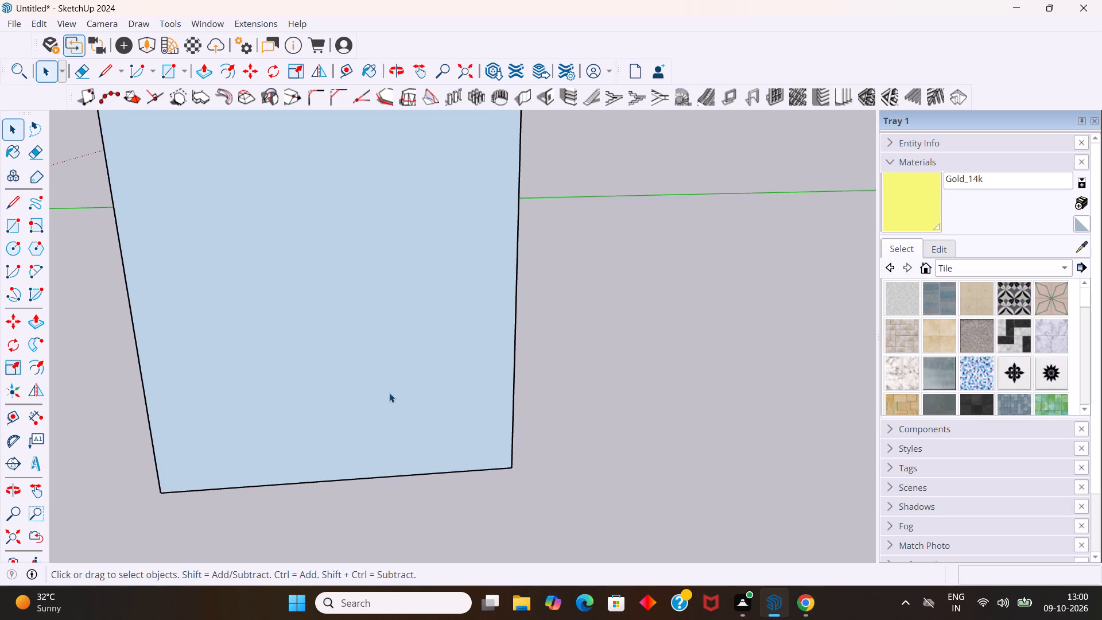
{"action": "scroll", "coordinate": [398, 391], "scroll_direction": "down", "scroll_amount": 10}
{"action": "middle_click_drag", "start_coordinate": [388, 429], "coordinate": [368, 423]}
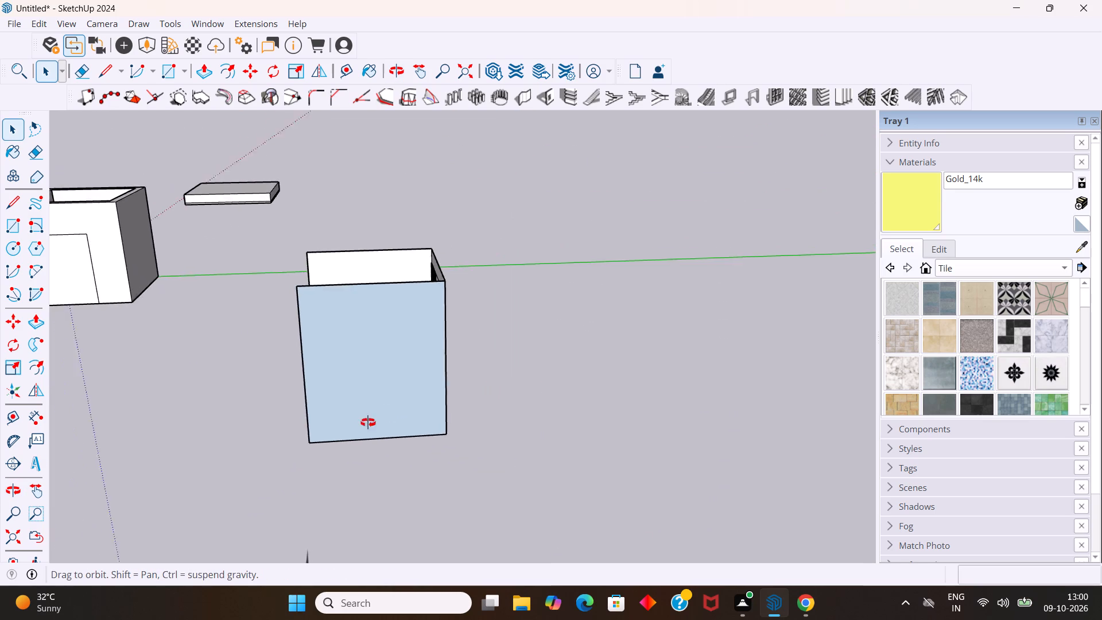
{"action": "middle_click_drag", "start_coordinate": [368, 423], "coordinate": [333, 391]}
{"action": "left_click", "coordinate": [104, 255]}
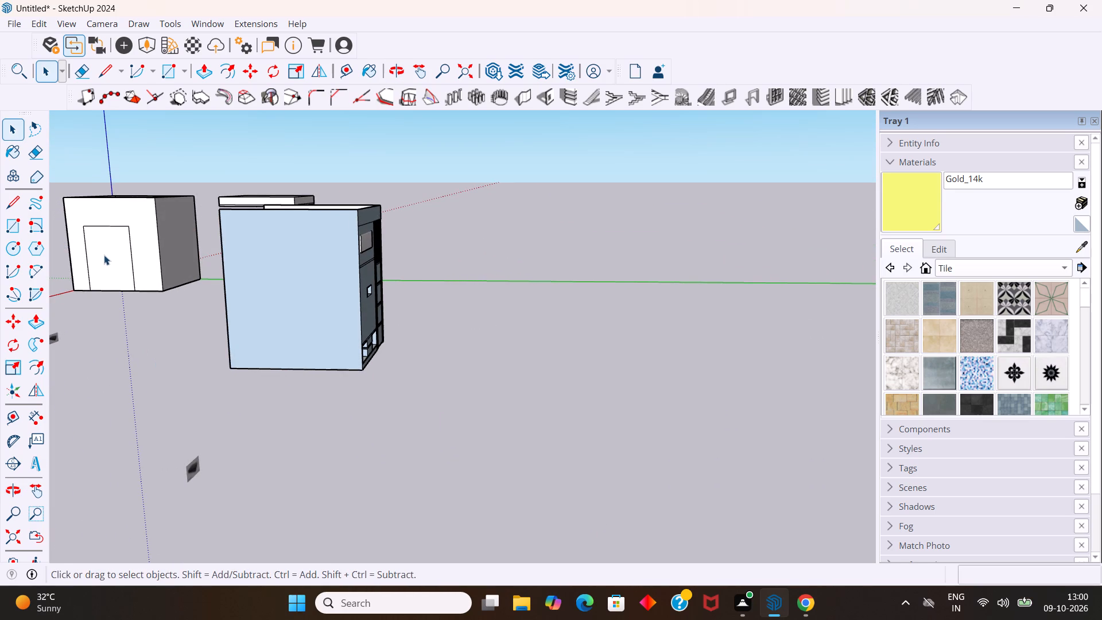
{"action": "scroll", "coordinate": [104, 255], "scroll_direction": "down", "scroll_amount": 4}
{"action": "left_click", "coordinate": [172, 358]}
{"action": "middle_click_drag", "start_coordinate": [96, 295], "coordinate": [405, 377]}
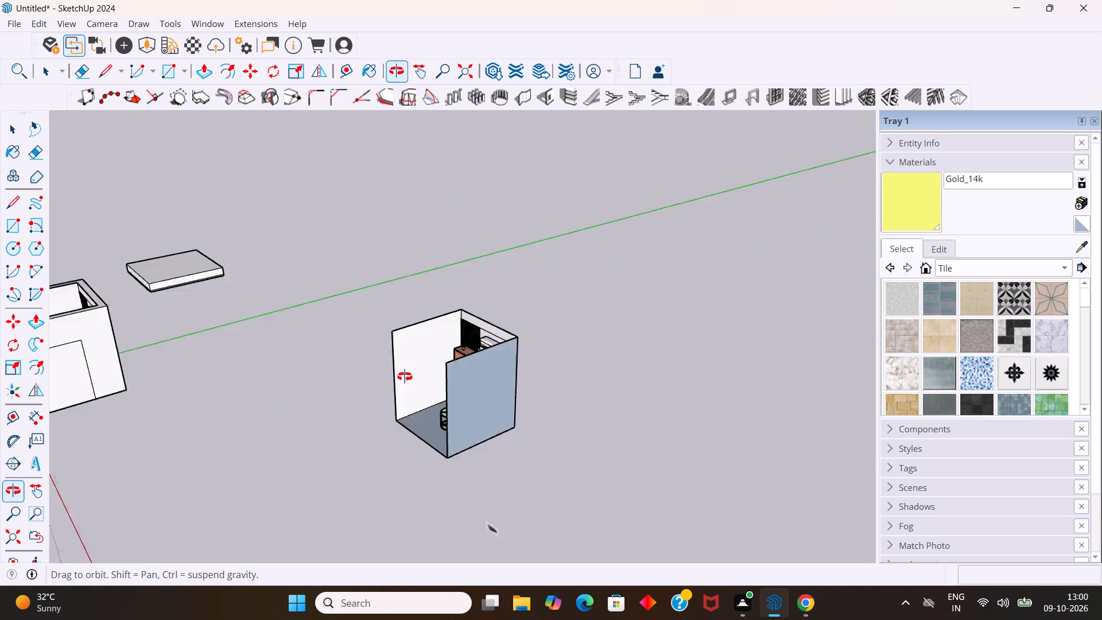
{"action": "middle_click_drag", "start_coordinate": [405, 377], "coordinate": [509, 356]}
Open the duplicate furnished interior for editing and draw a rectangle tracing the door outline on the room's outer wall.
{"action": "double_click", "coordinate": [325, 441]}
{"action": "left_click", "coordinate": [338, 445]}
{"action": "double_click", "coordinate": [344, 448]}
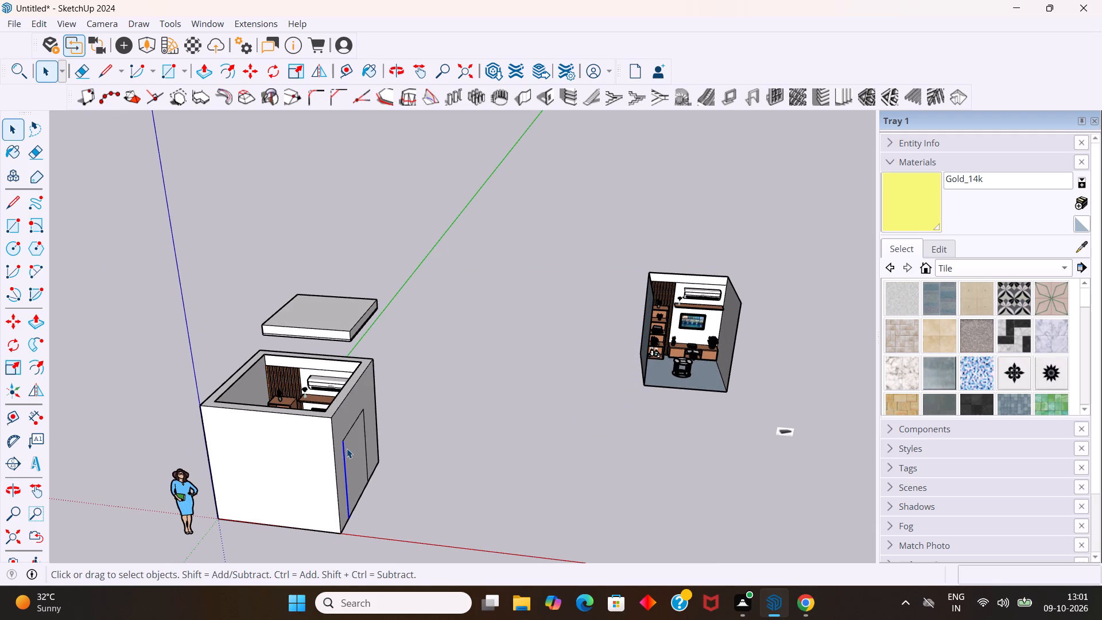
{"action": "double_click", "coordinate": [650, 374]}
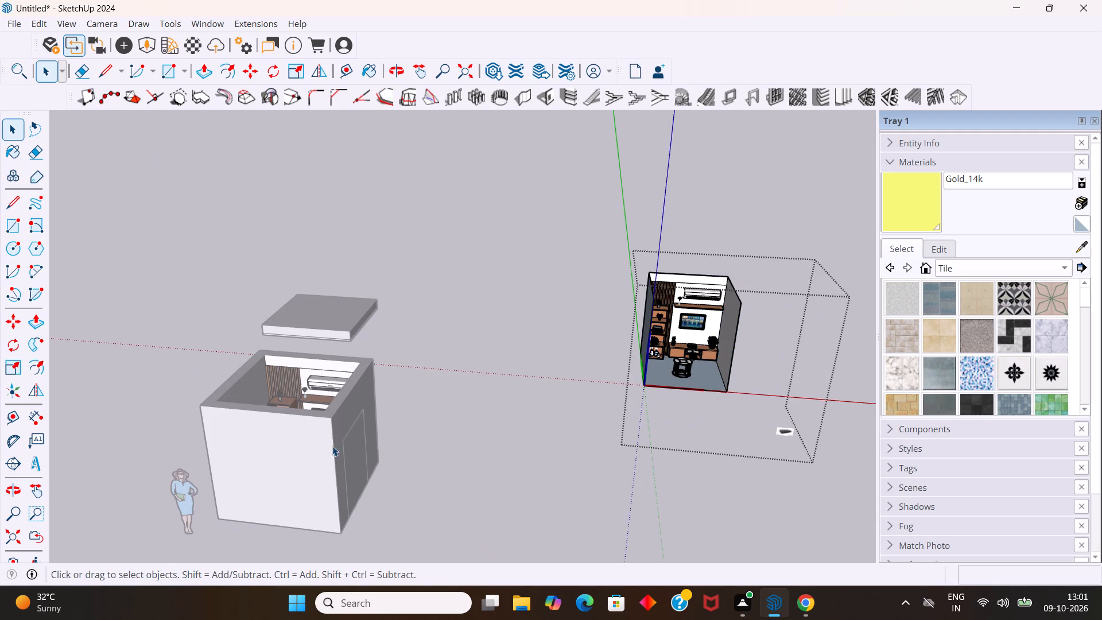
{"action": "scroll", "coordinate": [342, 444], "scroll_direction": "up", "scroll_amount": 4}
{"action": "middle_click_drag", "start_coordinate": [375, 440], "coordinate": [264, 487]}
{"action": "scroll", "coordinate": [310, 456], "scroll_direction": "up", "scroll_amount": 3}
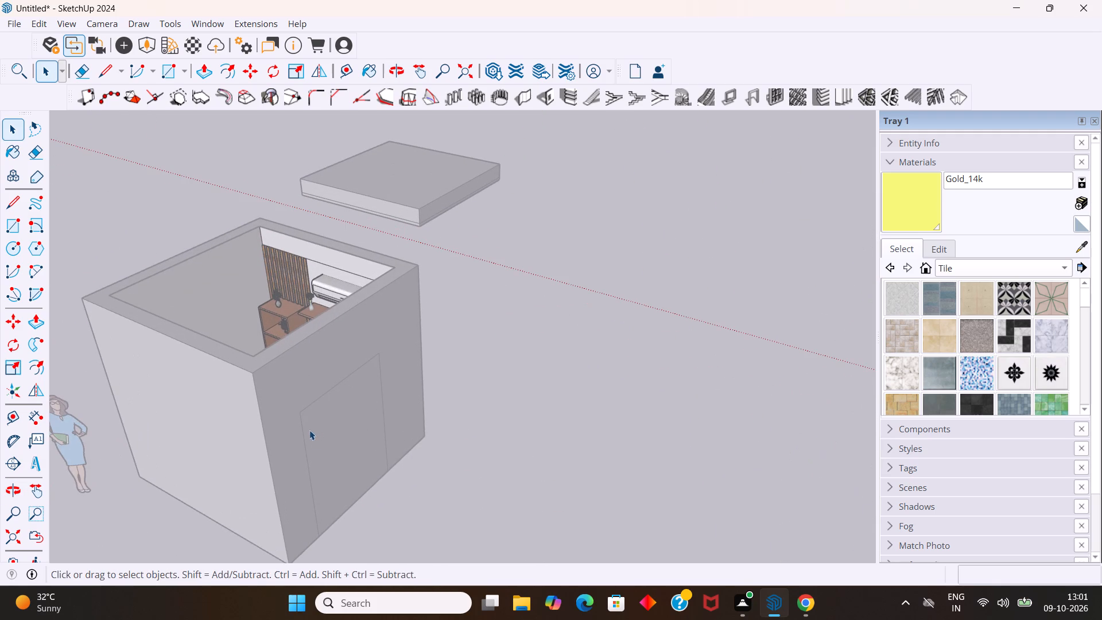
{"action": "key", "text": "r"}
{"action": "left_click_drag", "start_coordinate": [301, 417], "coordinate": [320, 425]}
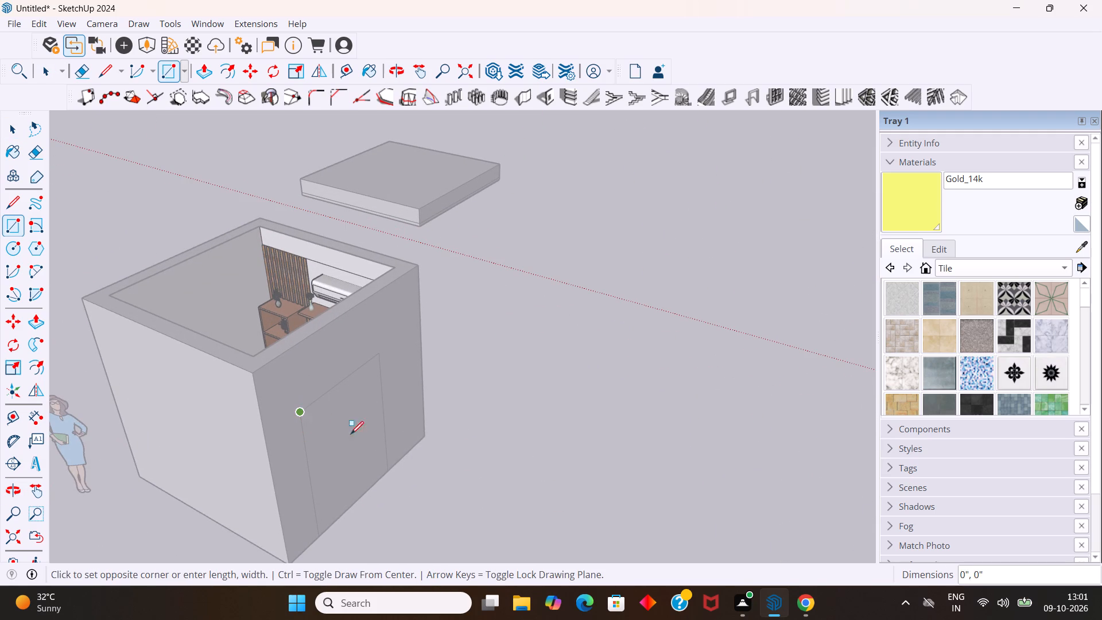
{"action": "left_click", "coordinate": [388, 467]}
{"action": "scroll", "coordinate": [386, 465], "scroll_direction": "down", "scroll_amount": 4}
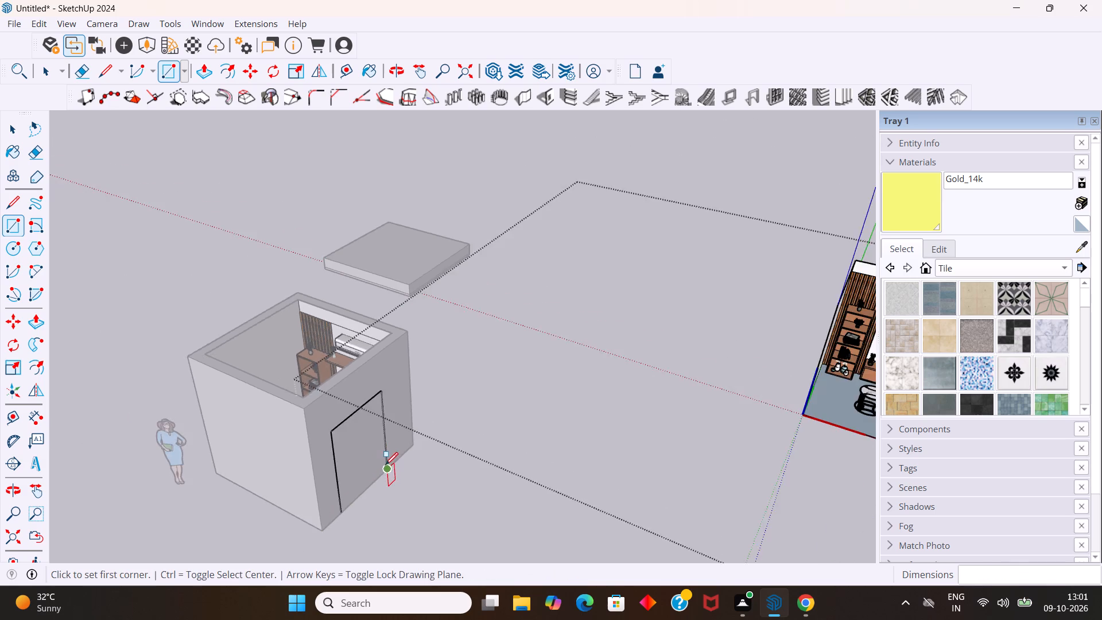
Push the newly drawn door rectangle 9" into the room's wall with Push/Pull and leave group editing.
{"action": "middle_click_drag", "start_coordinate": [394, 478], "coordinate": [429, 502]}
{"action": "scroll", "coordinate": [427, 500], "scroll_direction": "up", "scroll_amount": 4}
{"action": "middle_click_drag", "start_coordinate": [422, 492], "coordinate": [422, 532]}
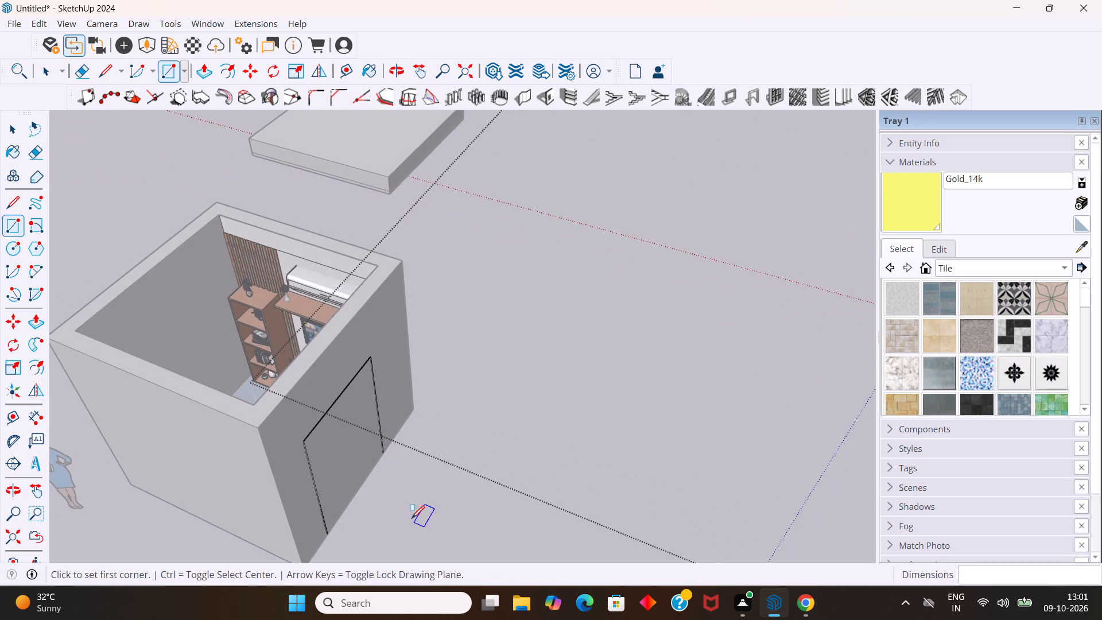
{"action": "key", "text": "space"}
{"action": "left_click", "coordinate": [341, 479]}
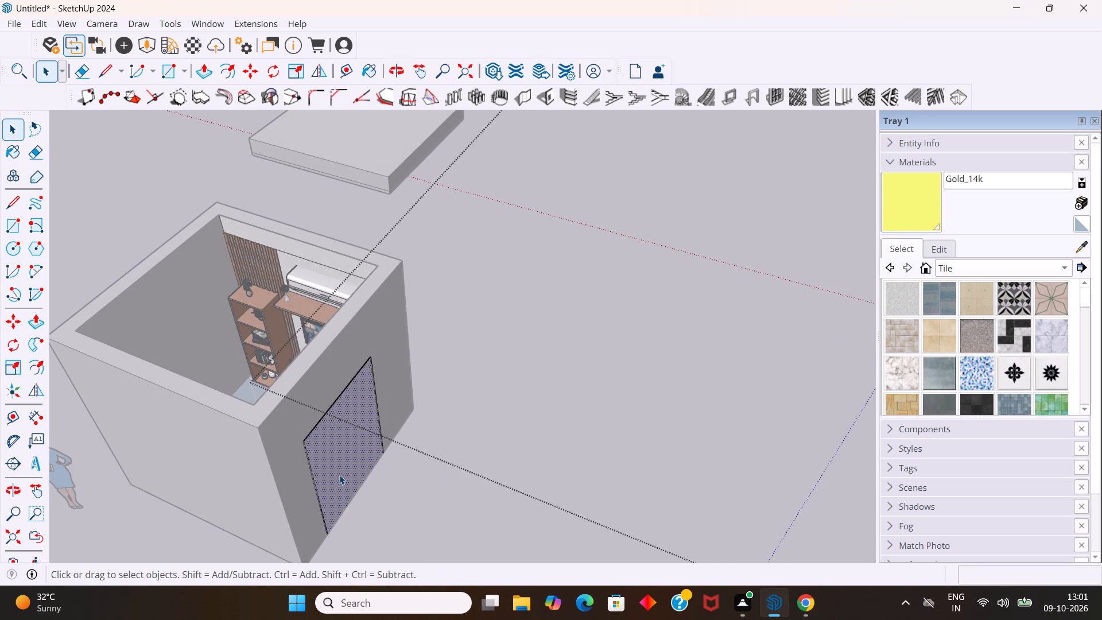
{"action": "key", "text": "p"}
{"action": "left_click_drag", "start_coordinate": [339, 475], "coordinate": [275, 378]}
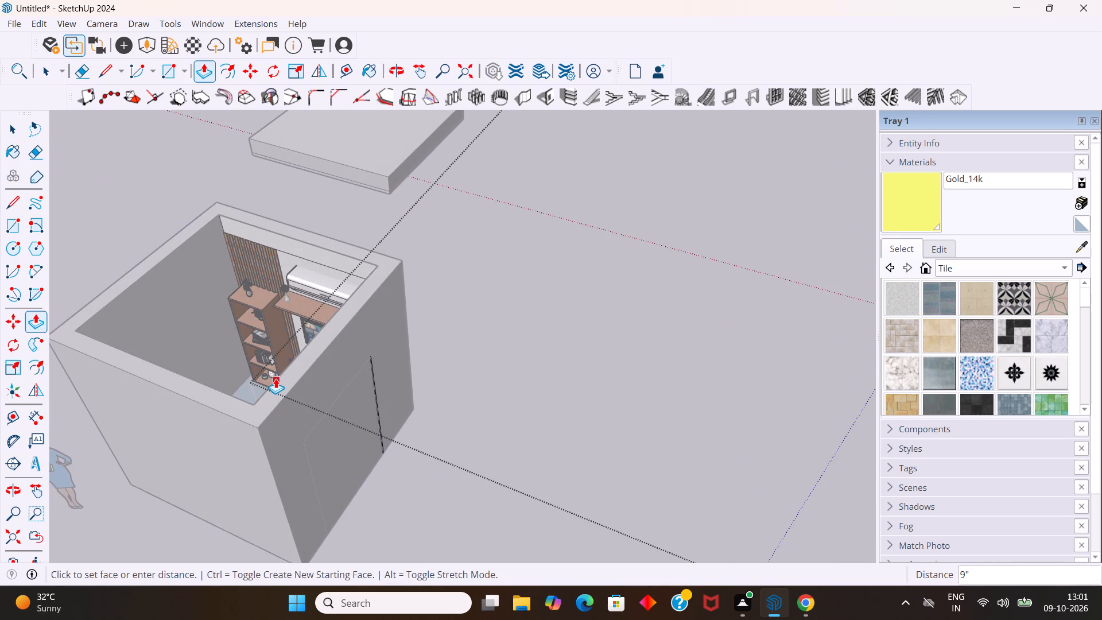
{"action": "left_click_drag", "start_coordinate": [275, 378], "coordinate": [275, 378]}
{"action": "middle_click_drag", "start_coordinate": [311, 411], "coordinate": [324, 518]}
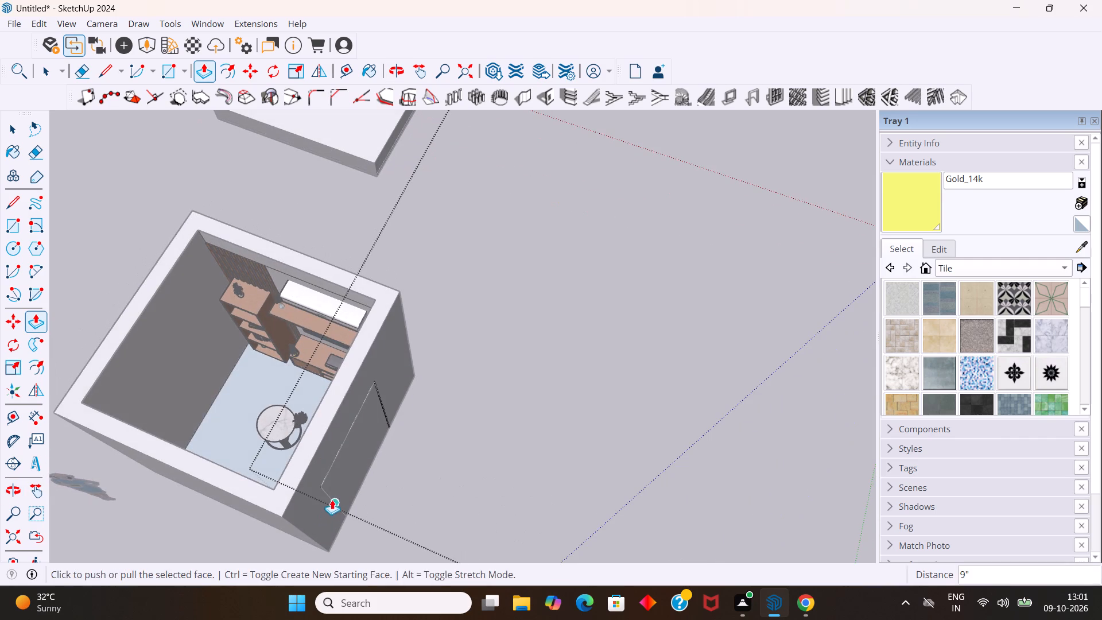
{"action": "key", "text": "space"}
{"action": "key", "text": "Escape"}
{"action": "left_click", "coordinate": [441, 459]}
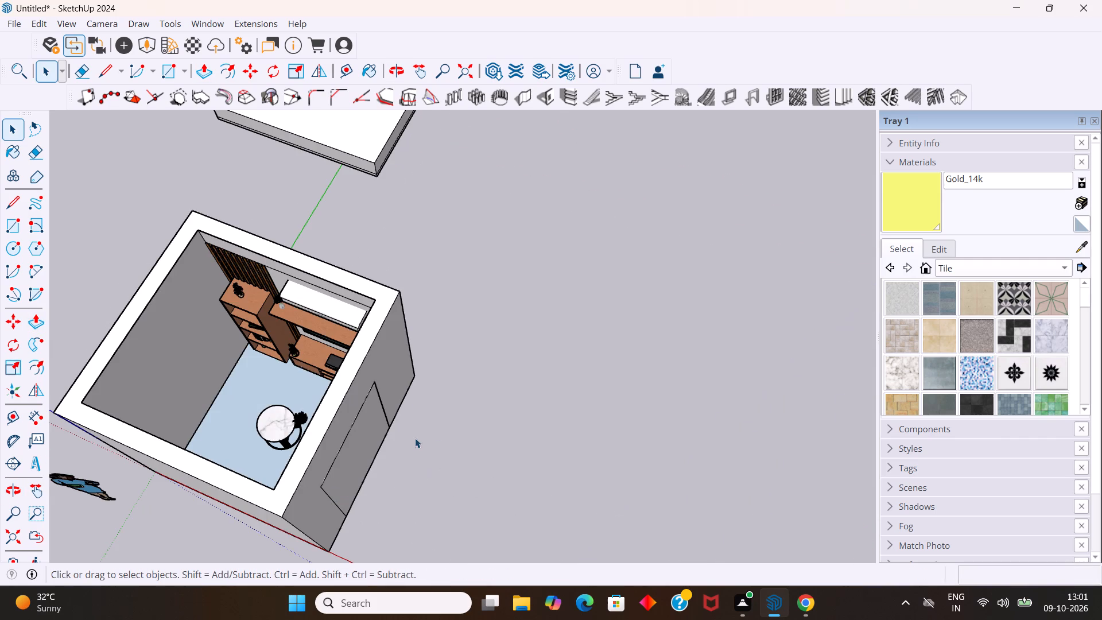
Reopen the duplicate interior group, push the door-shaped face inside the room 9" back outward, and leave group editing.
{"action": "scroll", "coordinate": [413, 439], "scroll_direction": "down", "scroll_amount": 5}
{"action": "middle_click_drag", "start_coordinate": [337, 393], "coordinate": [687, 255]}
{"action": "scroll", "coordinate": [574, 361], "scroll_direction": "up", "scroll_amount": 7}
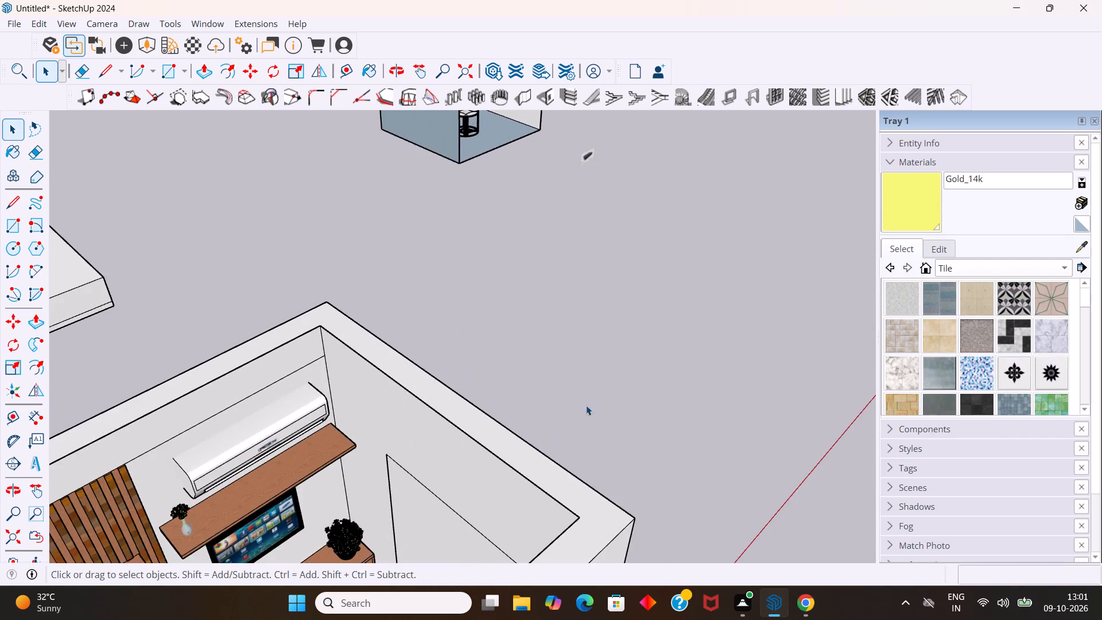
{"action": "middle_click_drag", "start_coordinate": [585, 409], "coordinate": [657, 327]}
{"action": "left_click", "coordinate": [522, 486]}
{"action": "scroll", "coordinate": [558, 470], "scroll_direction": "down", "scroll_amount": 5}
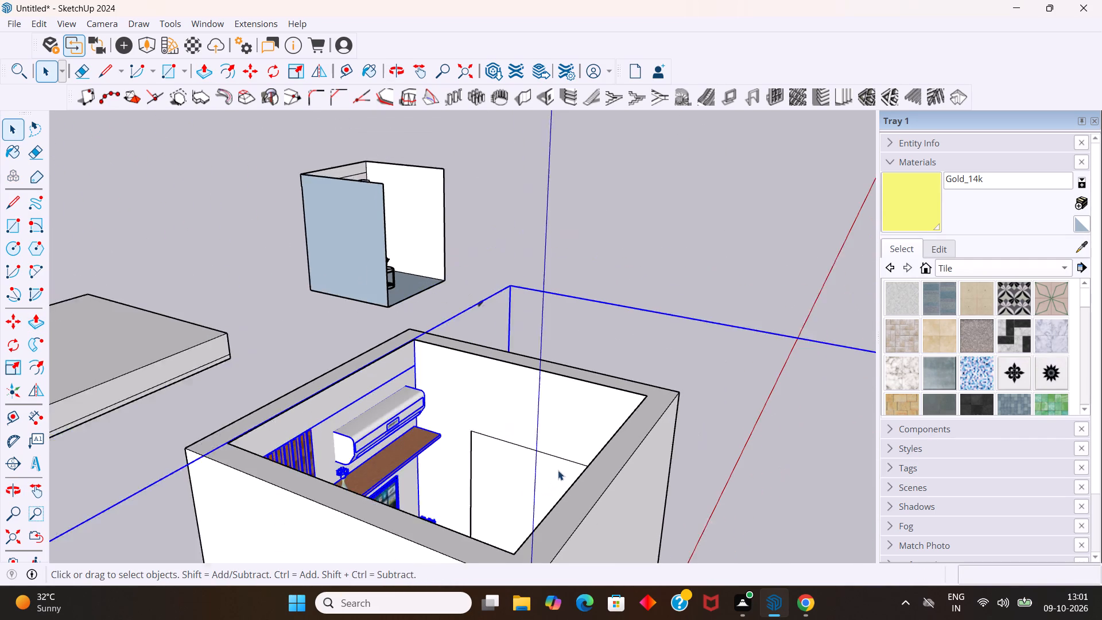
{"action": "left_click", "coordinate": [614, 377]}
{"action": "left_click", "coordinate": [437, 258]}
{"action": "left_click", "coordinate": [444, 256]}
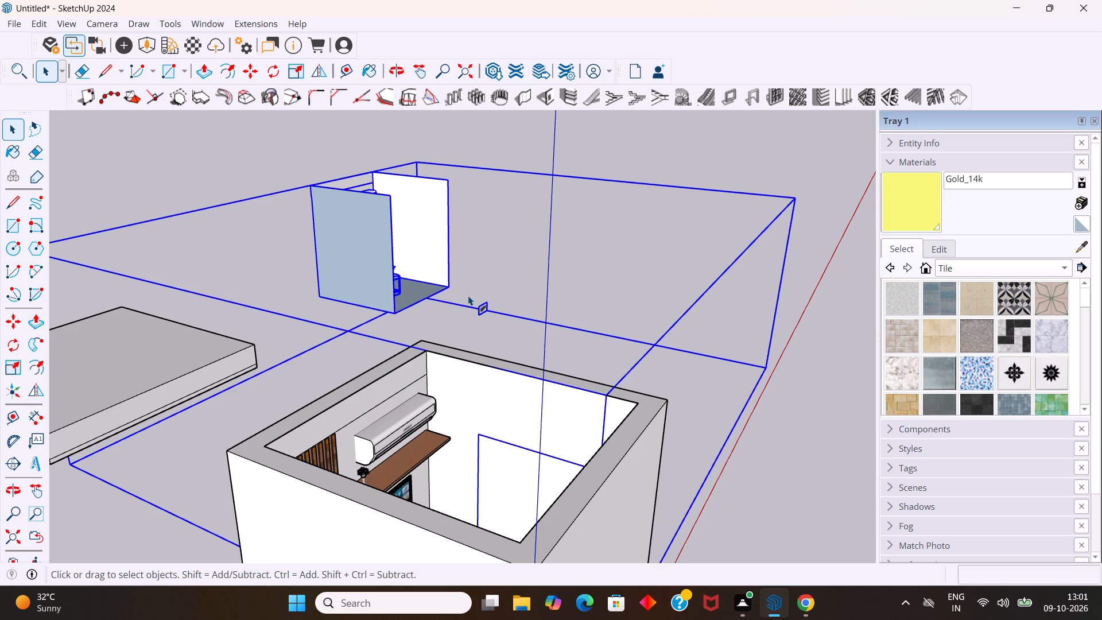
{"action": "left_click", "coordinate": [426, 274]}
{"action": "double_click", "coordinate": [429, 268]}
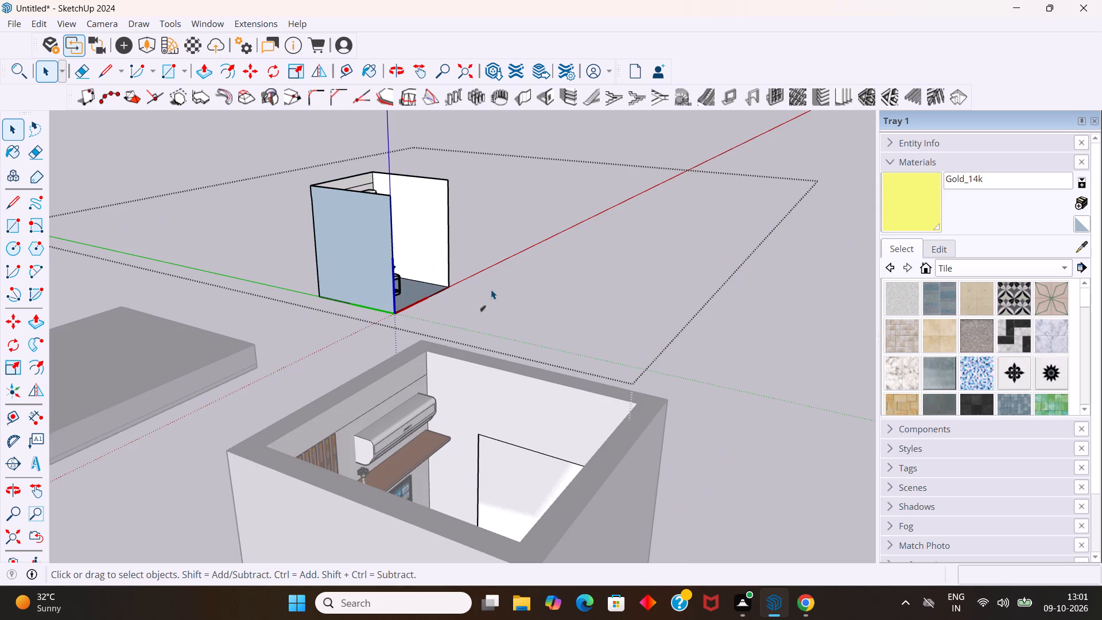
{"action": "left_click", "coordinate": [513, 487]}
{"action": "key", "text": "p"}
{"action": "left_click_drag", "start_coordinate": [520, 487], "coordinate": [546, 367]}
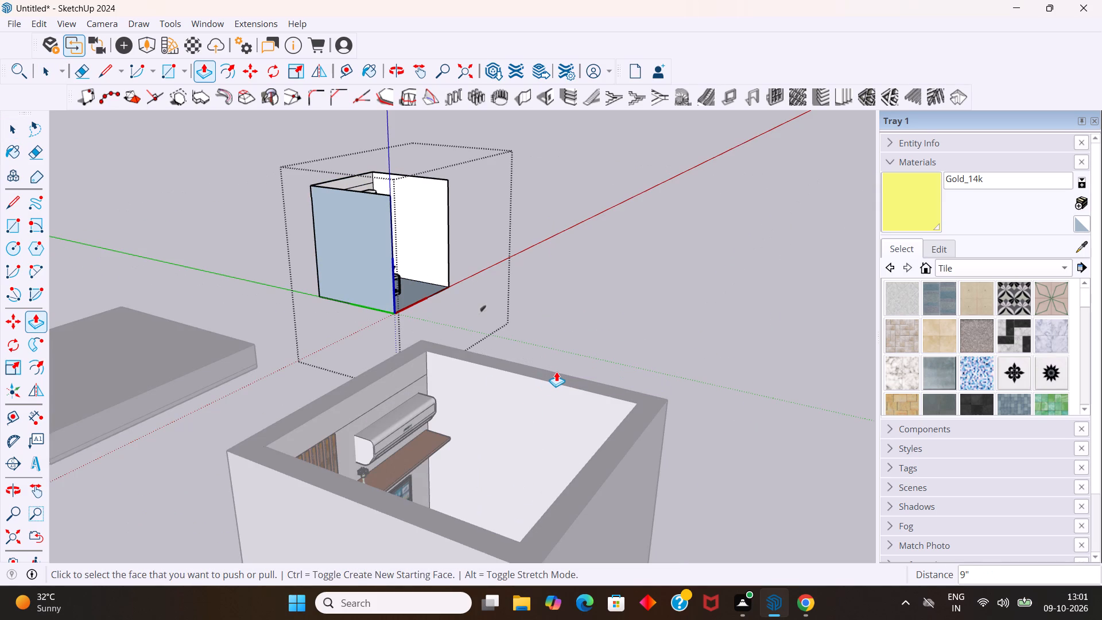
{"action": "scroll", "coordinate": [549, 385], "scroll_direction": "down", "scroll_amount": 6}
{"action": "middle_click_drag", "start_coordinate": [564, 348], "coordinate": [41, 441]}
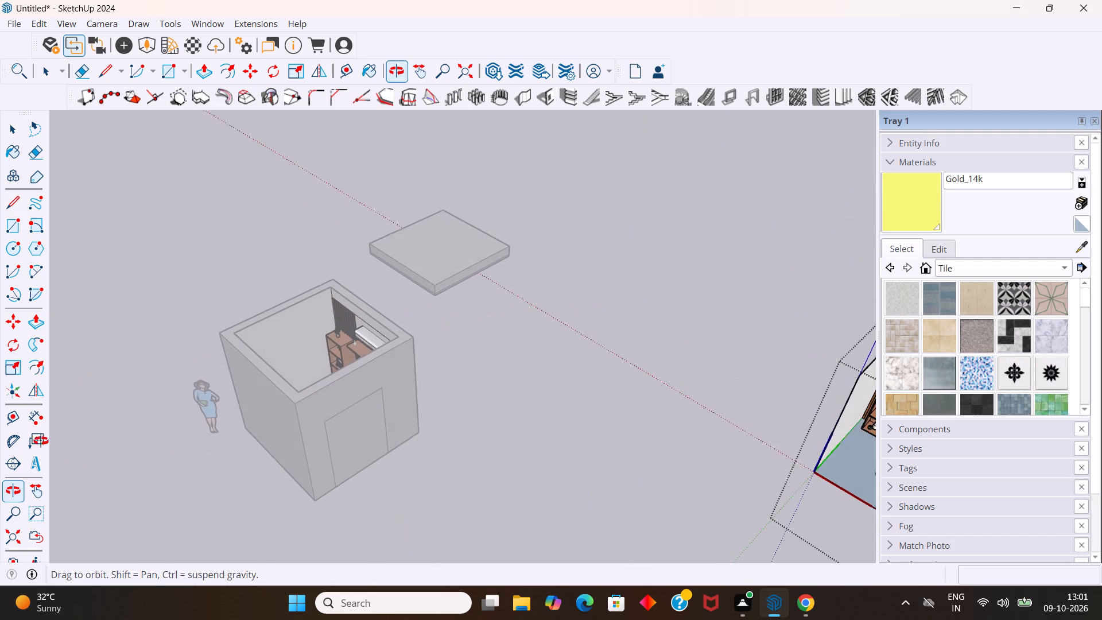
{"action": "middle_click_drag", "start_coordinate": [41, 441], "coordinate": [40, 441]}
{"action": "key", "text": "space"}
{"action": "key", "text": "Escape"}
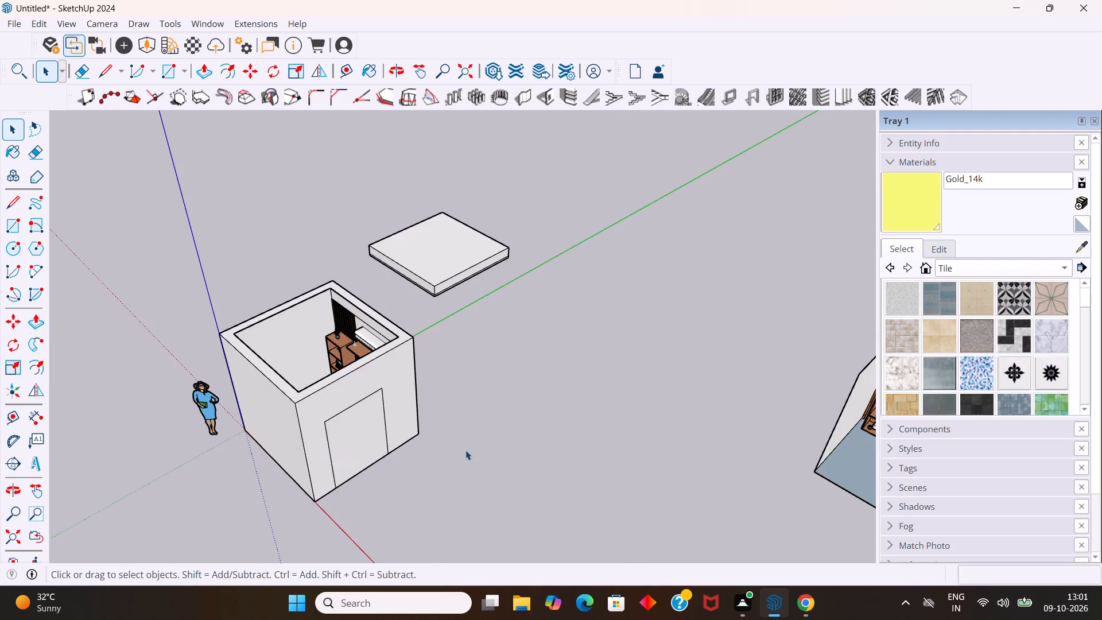
Move the false ceiling slab by its top corner to the matching inner corner of the room's wall top, about 14' 11 7/8" away.
{"action": "scroll", "coordinate": [466, 453], "scroll_direction": "down", "scroll_amount": 9}
{"action": "middle_click", "coordinate": [523, 462]}
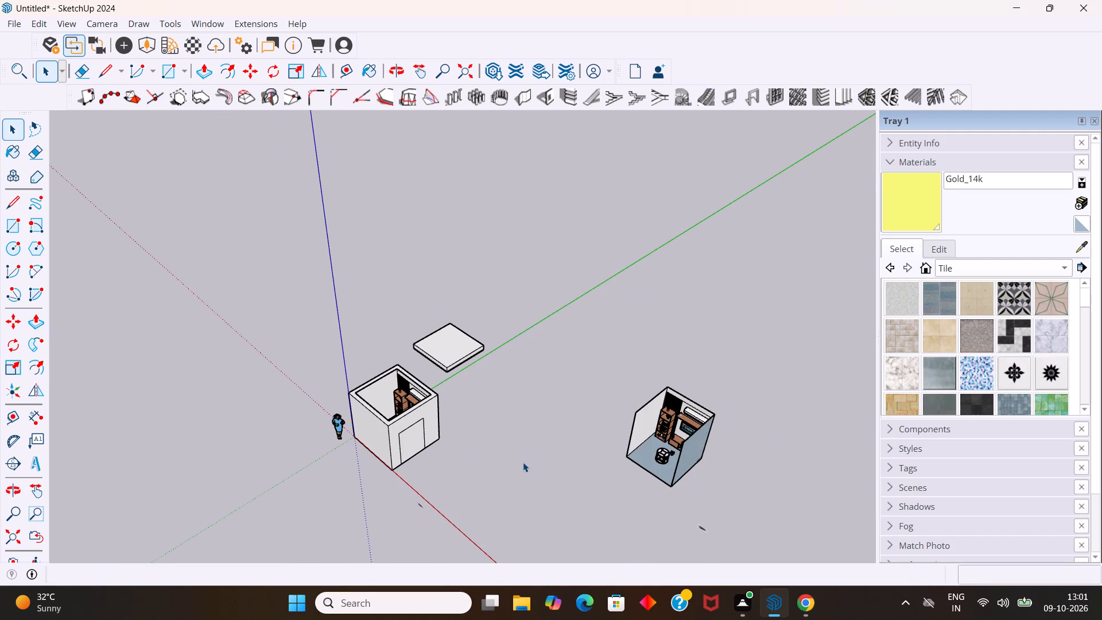
{"action": "middle_click_drag", "start_coordinate": [570, 390], "coordinate": [569, 389]}
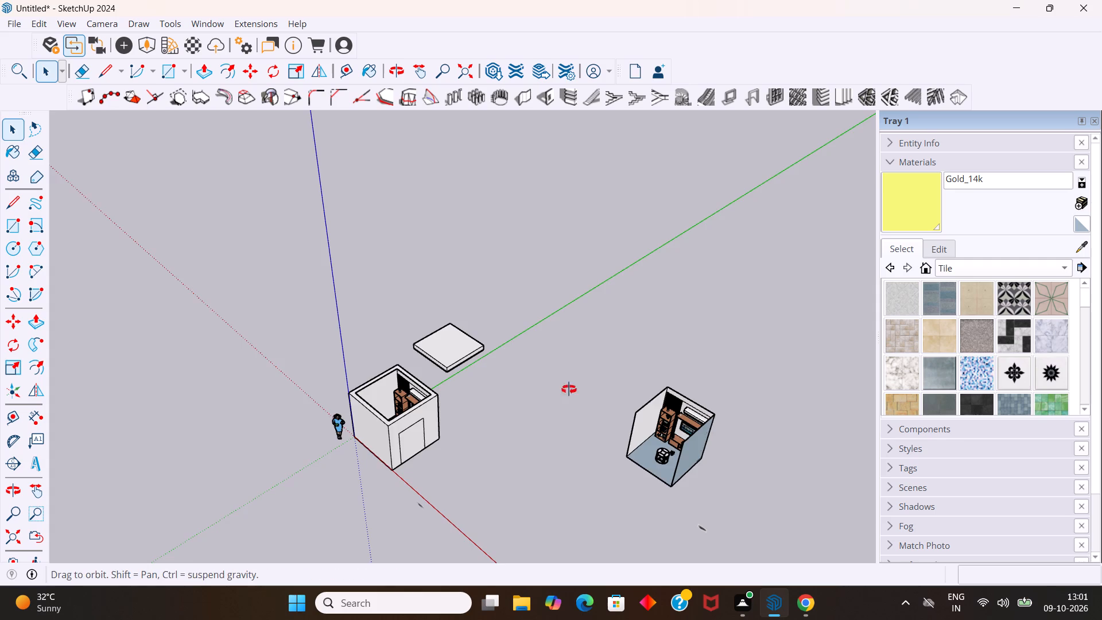
{"action": "middle_click_drag", "start_coordinate": [569, 389], "coordinate": [459, 350]}
{"action": "scroll", "coordinate": [458, 365], "scroll_direction": "up", "scroll_amount": 4}
{"action": "middle_click_drag", "start_coordinate": [478, 363], "coordinate": [724, 366]}
{"action": "scroll", "coordinate": [724, 366], "scroll_direction": "up", "scroll_amount": 1}
{"action": "scroll", "coordinate": [435, 412], "scroll_direction": "up", "scroll_amount": 2}
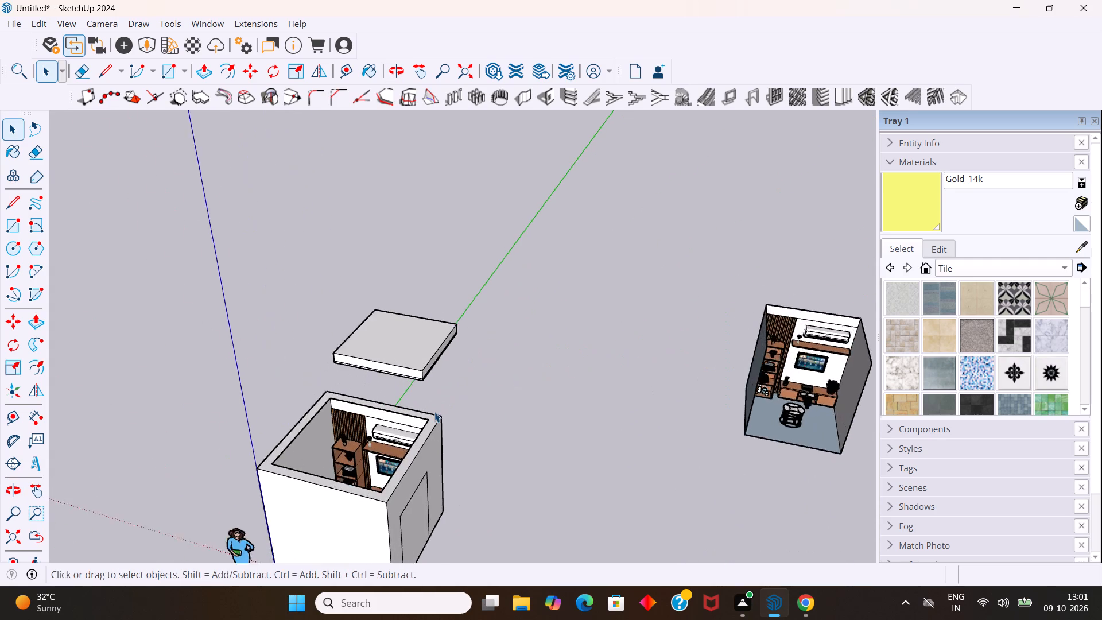
{"action": "scroll", "coordinate": [434, 412], "scroll_direction": "up", "scroll_amount": 2}
{"action": "left_click", "coordinate": [402, 361]}
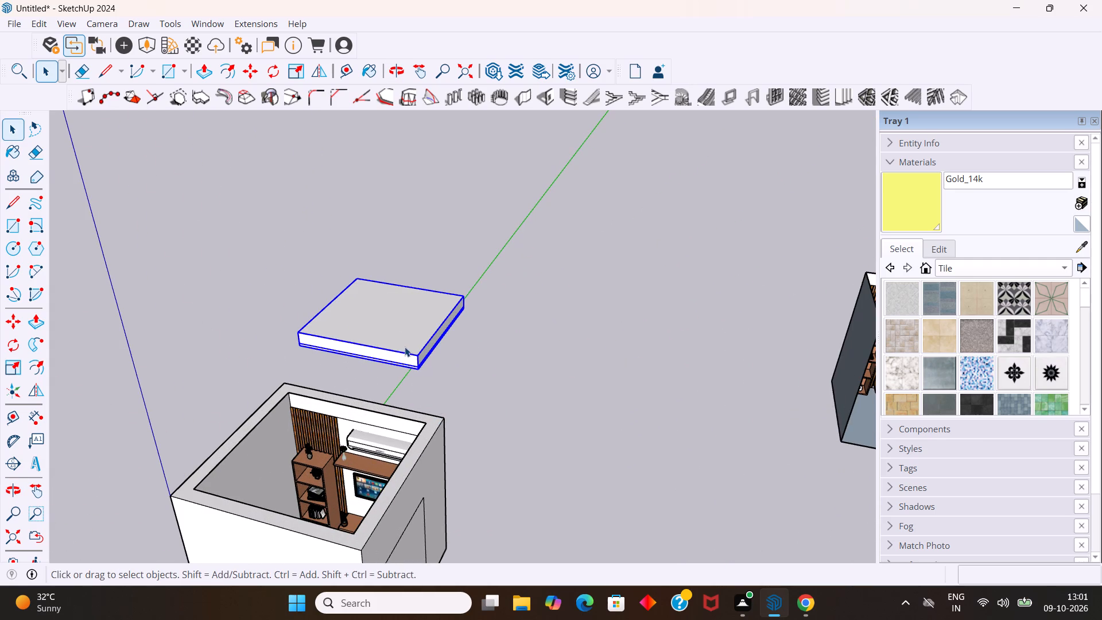
{"action": "key", "text": "m"}
{"action": "left_click", "coordinate": [415, 355]}
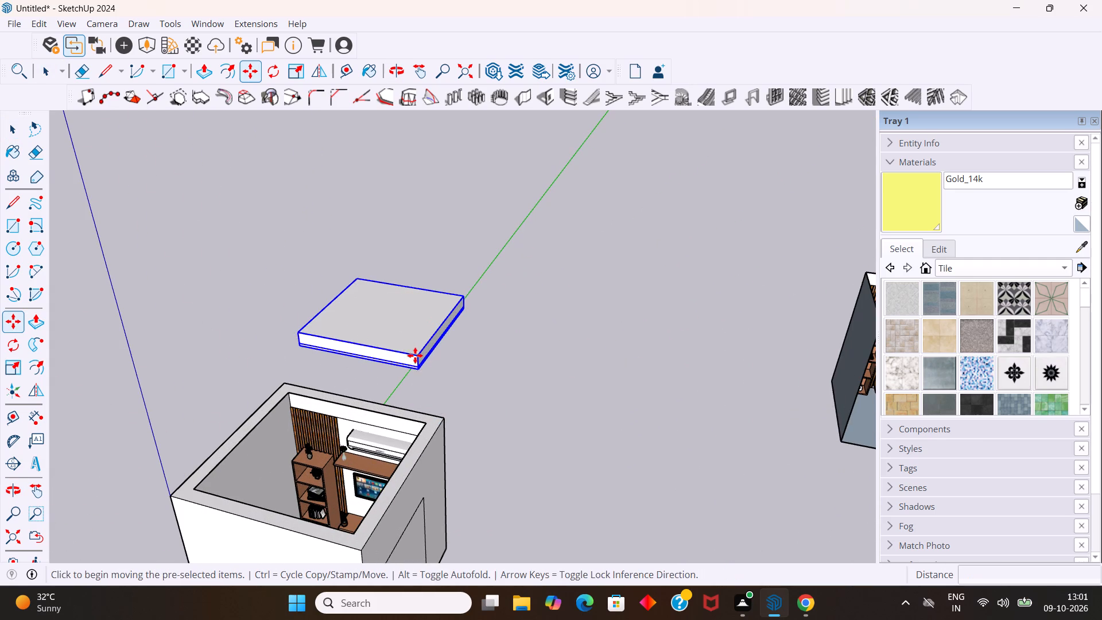
{"action": "left_click", "coordinate": [351, 529]}
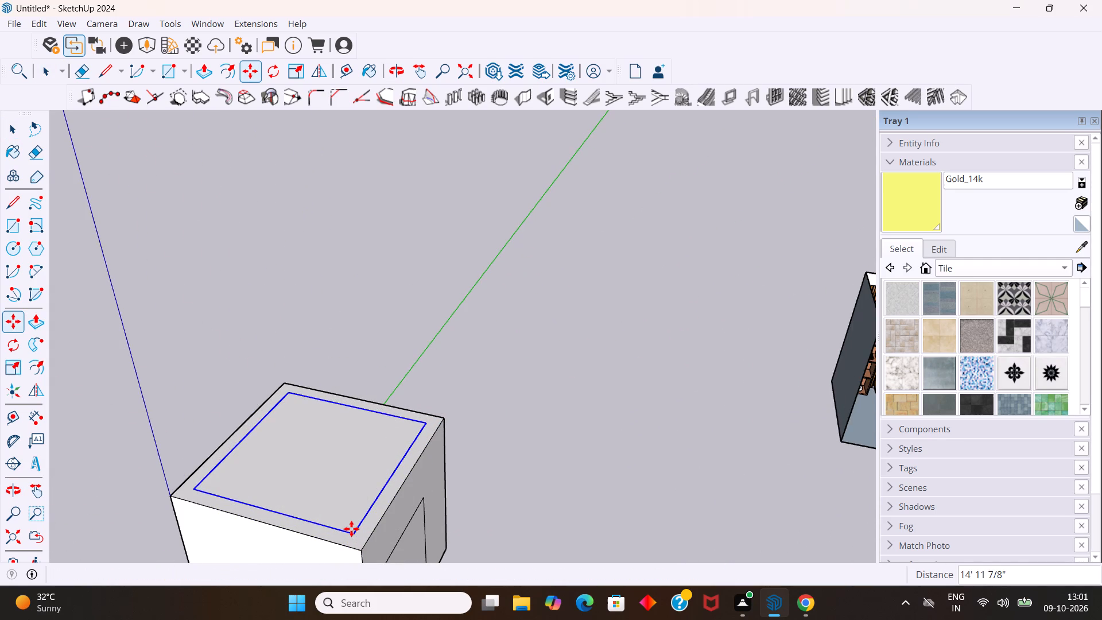
{"action": "key", "text": "space"}
{"action": "key", "text": "Escape"}
{"action": "left_click", "coordinate": [508, 444]}
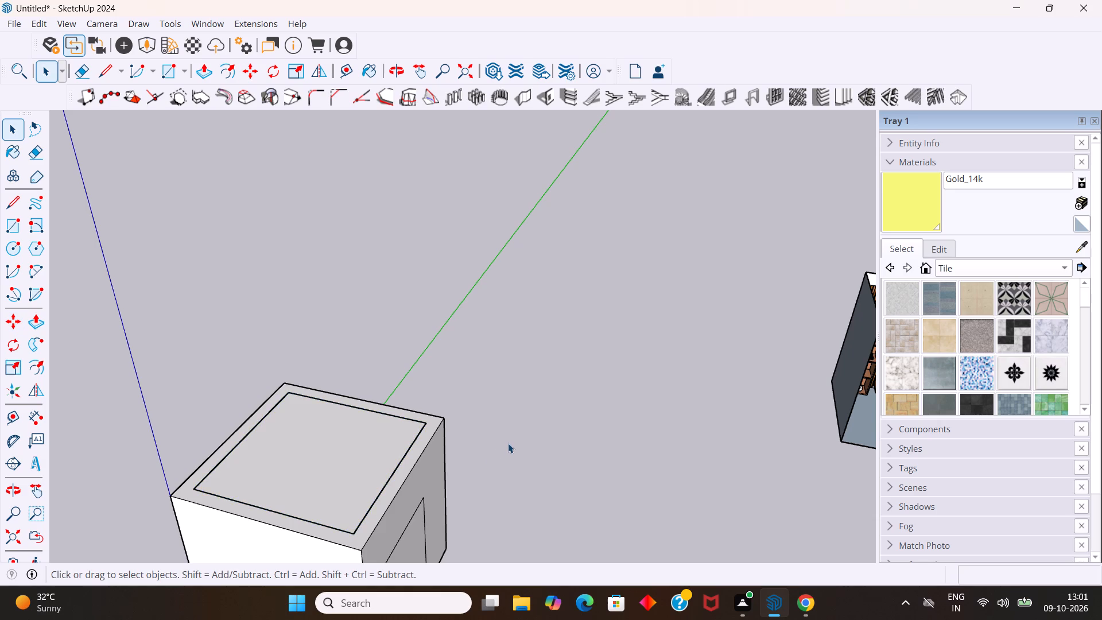
Face the room's door wall from outside and start the Enscape renderer.
{"action": "scroll", "coordinate": [506, 440], "scroll_direction": "down", "scroll_amount": 10}
{"action": "middle_click_drag", "start_coordinate": [547, 452], "coordinate": [284, 307]}
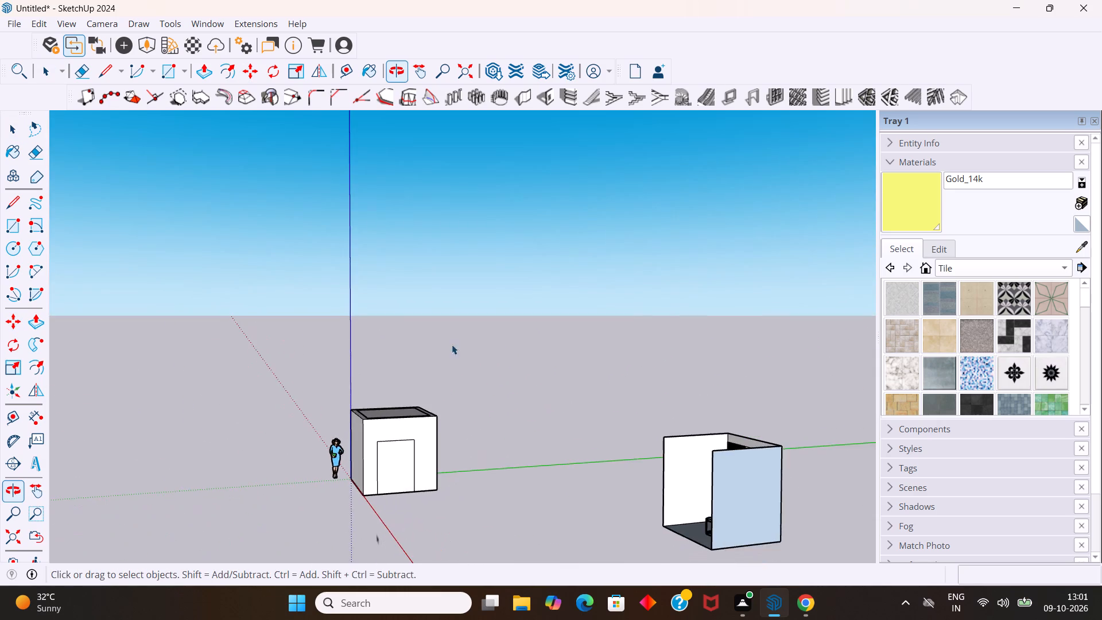
{"action": "scroll", "coordinate": [565, 401], "scroll_direction": "up", "scroll_amount": 1}
{"action": "middle_click_drag", "start_coordinate": [554, 411], "coordinate": [428, 408]}
{"action": "middle_click", "coordinate": [434, 409]}
{"action": "scroll", "coordinate": [408, 476], "scroll_direction": "up", "scroll_amount": 2}
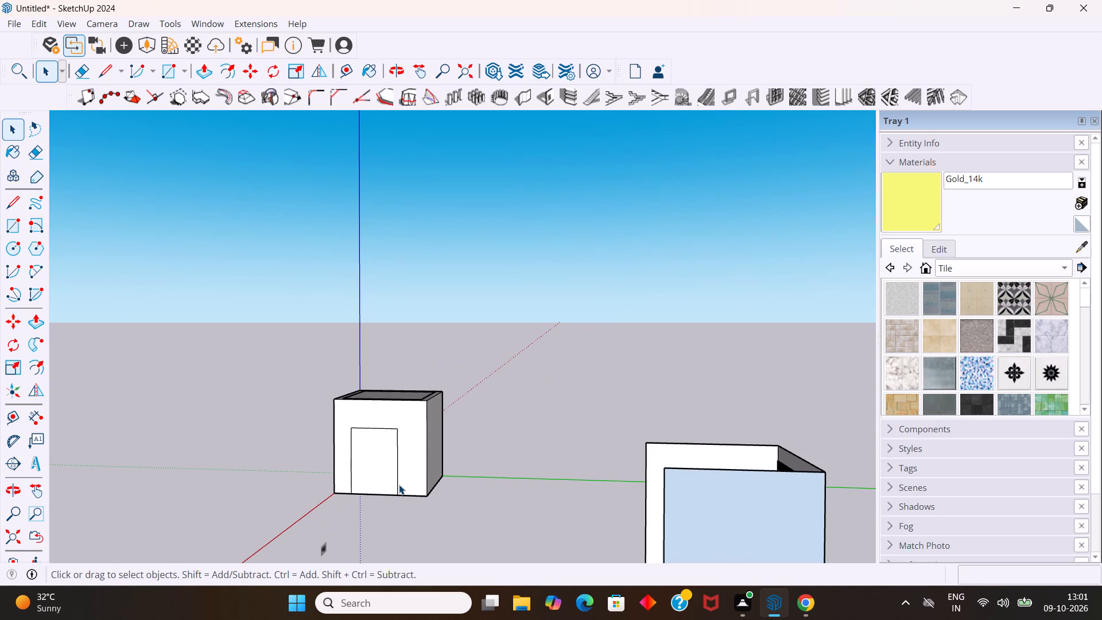
{"action": "left_click", "coordinate": [55, 49]}
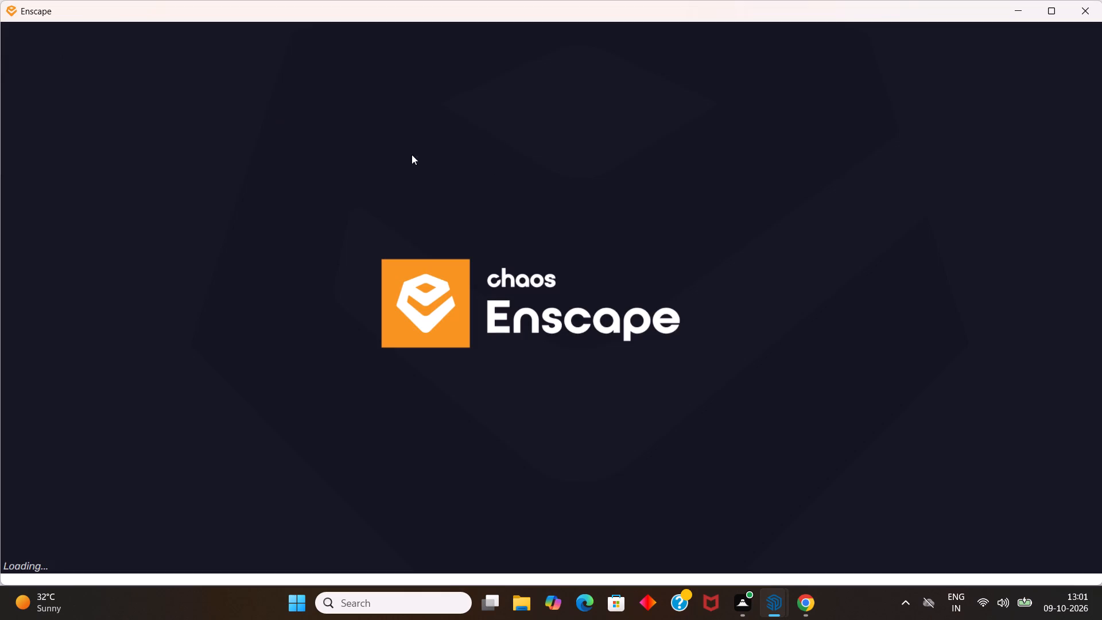
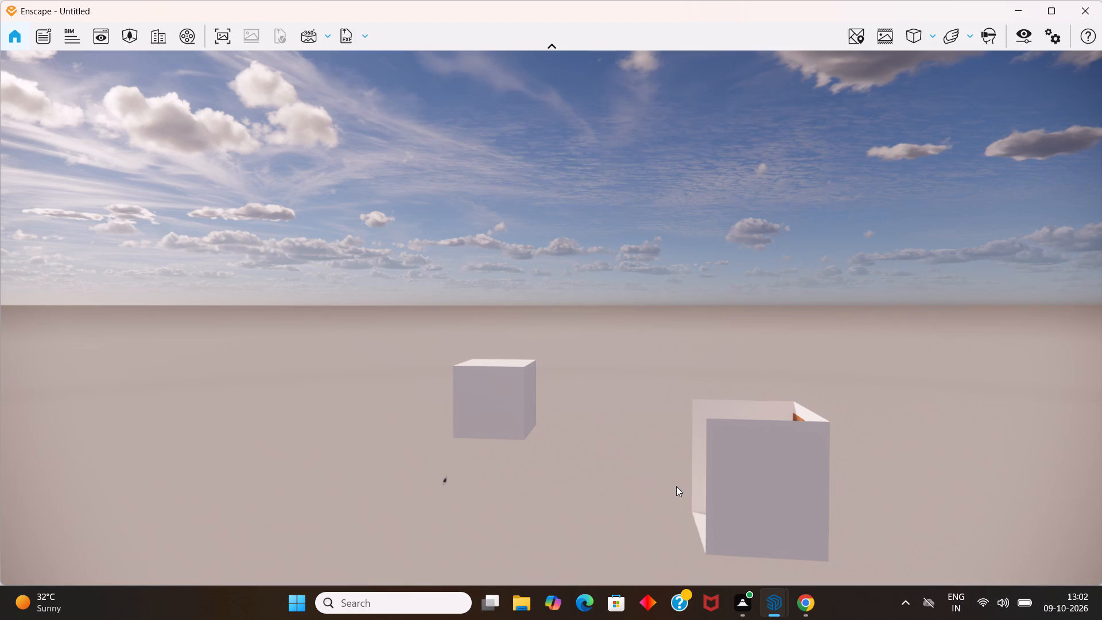
Bring the render view up to the closed room beside the standing woman figure and through its wall into the interior.
{"action": "scroll", "coordinate": [592, 482], "scroll_direction": "down", "scroll_amount": 2}
{"action": "scroll", "coordinate": [455, 409], "scroll_direction": "up", "scroll_amount": 9}
{"action": "middle_click_drag", "start_coordinate": [455, 433], "coordinate": [649, 405]}
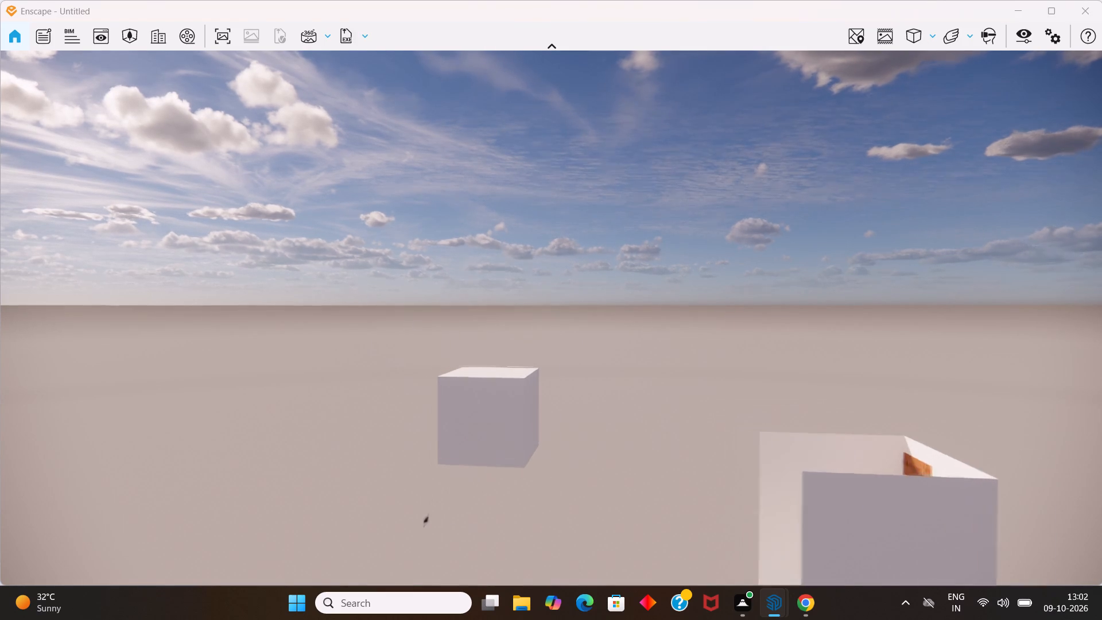
{"action": "middle_click_drag", "start_coordinate": [649, 405], "coordinate": [961, 204]}
{"action": "middle_click_drag", "start_coordinate": [294, 467], "coordinate": [959, 317]}
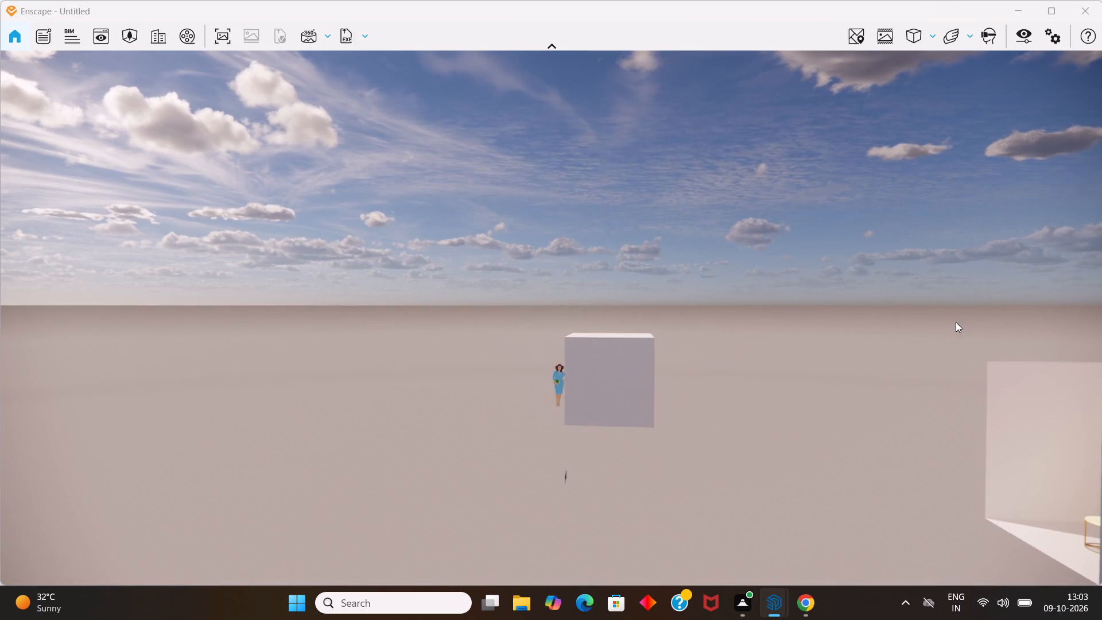
{"action": "scroll", "coordinate": [640, 424], "scroll_direction": "up", "scroll_amount": 8}
{"action": "middle_click_drag", "start_coordinate": [595, 503], "coordinate": [615, 122]}
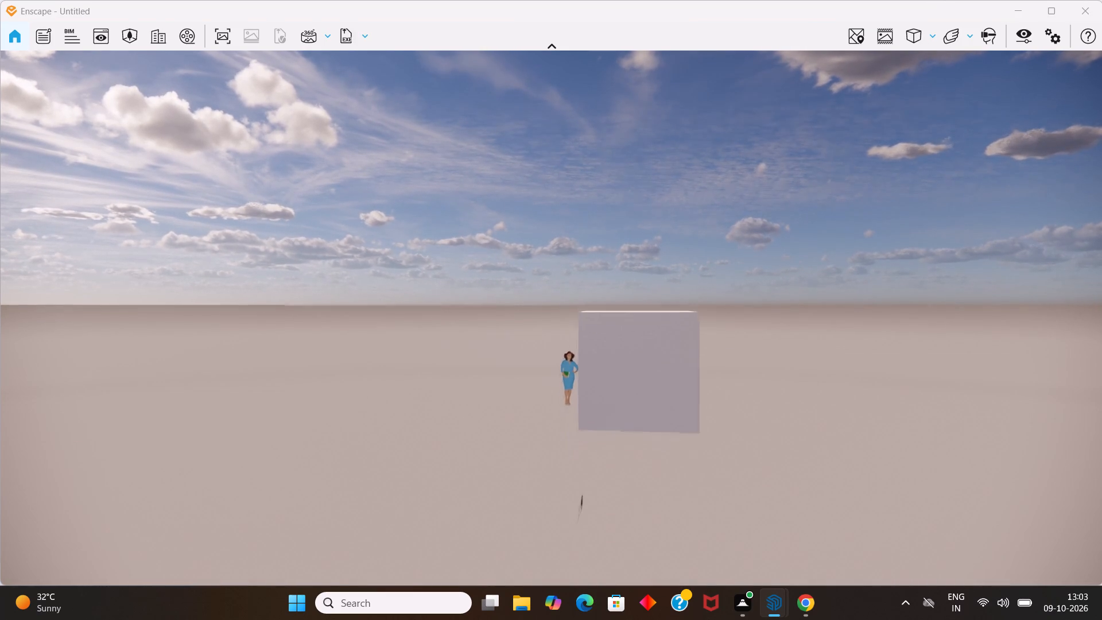
{"action": "middle_click_drag", "start_coordinate": [615, 122], "coordinate": [627, 51]}
{"action": "scroll", "coordinate": [602, 541], "scroll_direction": "up", "scroll_amount": 9}
{"action": "middle_click_drag", "start_coordinate": [616, 546], "coordinate": [557, 60]}
{"action": "scroll", "coordinate": [682, 575], "scroll_direction": "up", "scroll_amount": 3}
{"action": "scroll", "coordinate": [824, 502], "scroll_direction": "up", "scroll_amount": 1}
{"action": "middle_click_drag", "start_coordinate": [822, 502], "coordinate": [421, 482]}
{"action": "scroll", "coordinate": [837, 491], "scroll_direction": "up", "scroll_amount": 3}
{"action": "scroll", "coordinate": [736, 482], "scroll_direction": "up", "scroll_amount": 5}
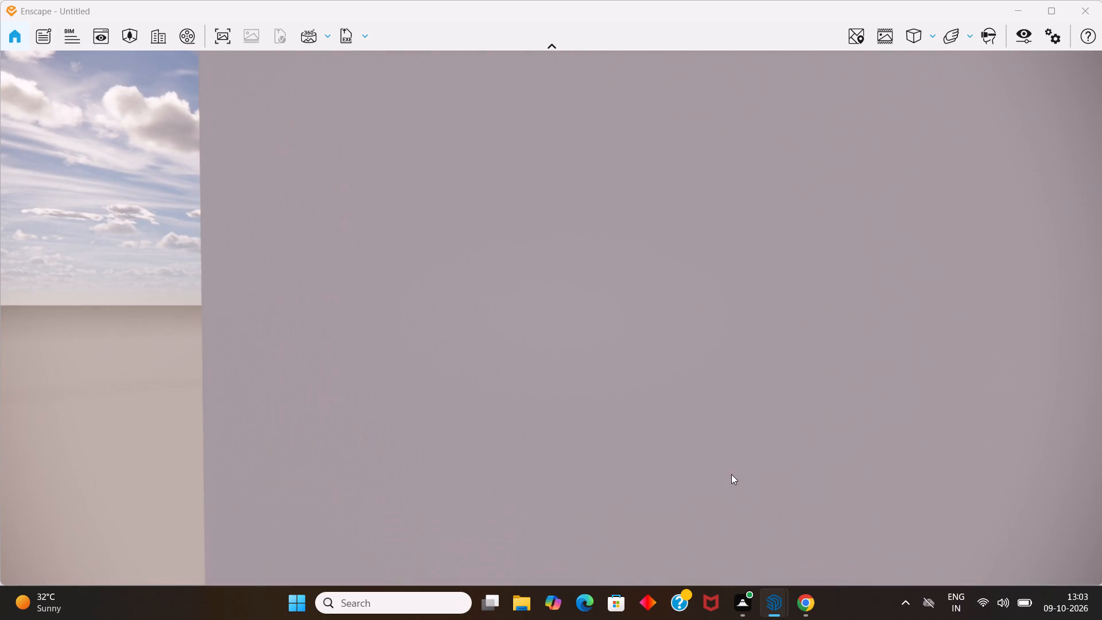
{"action": "scroll", "coordinate": [731, 474], "scroll_direction": "up", "scroll_amount": 2}
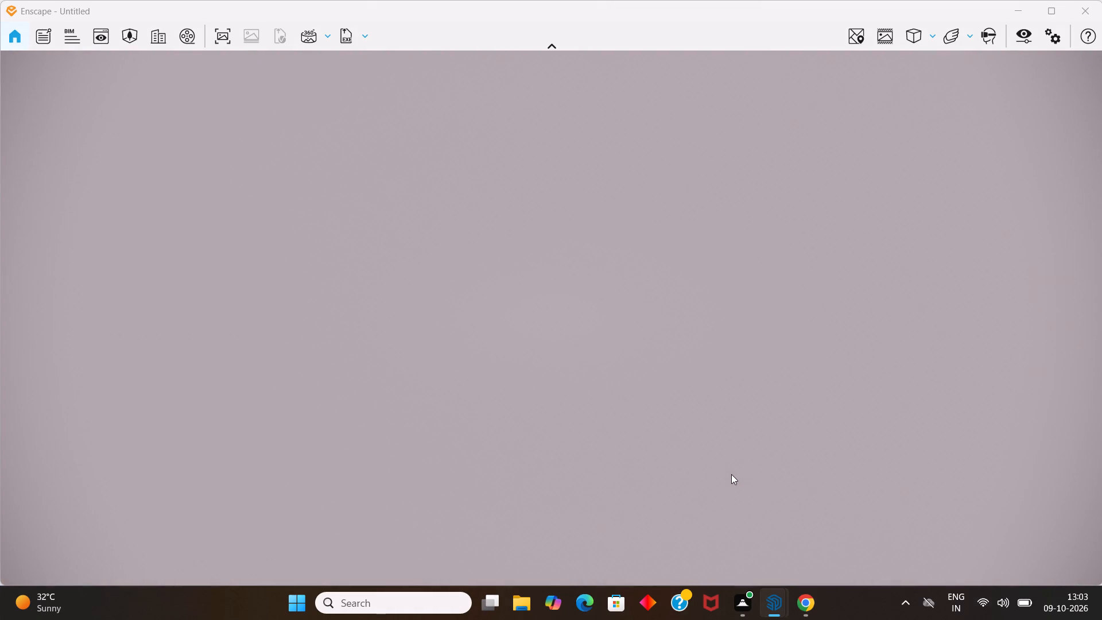
{"action": "scroll", "coordinate": [731, 474], "scroll_direction": "up", "scroll_amount": 1}
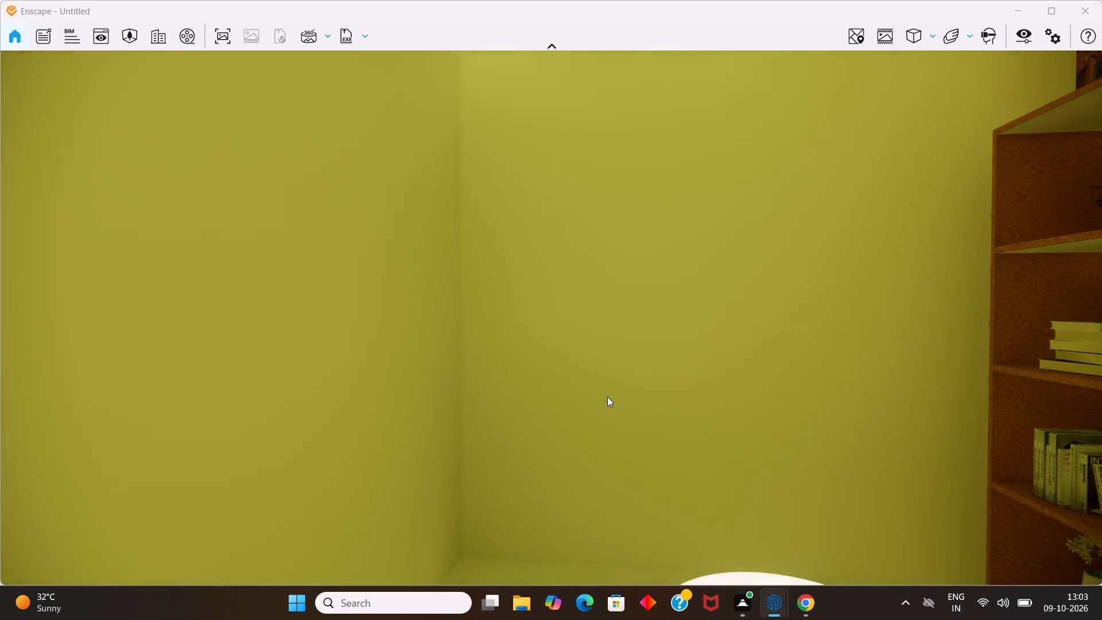
Examine the room in the render from outside and inside, focusing on the bookshelf and the TV unit wall.
{"action": "middle_click_drag", "start_coordinate": [577, 382], "coordinate": [801, 466]}
{"action": "left_click_drag", "start_coordinate": [577, 382], "coordinate": [801, 466]}
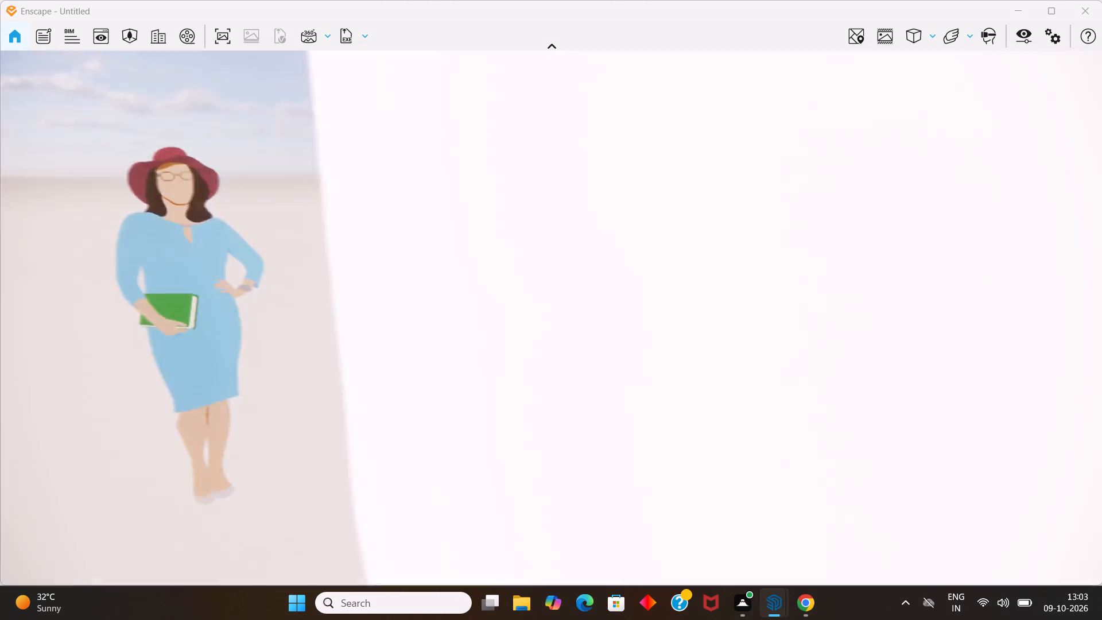
{"action": "left_click_drag", "start_coordinate": [801, 466], "coordinate": [1016, 474]}
{"action": "middle_click_drag", "start_coordinate": [801, 466], "coordinate": [599, 269]}
{"action": "scroll", "coordinate": [492, 379], "scroll_direction": "down", "scroll_amount": 1}
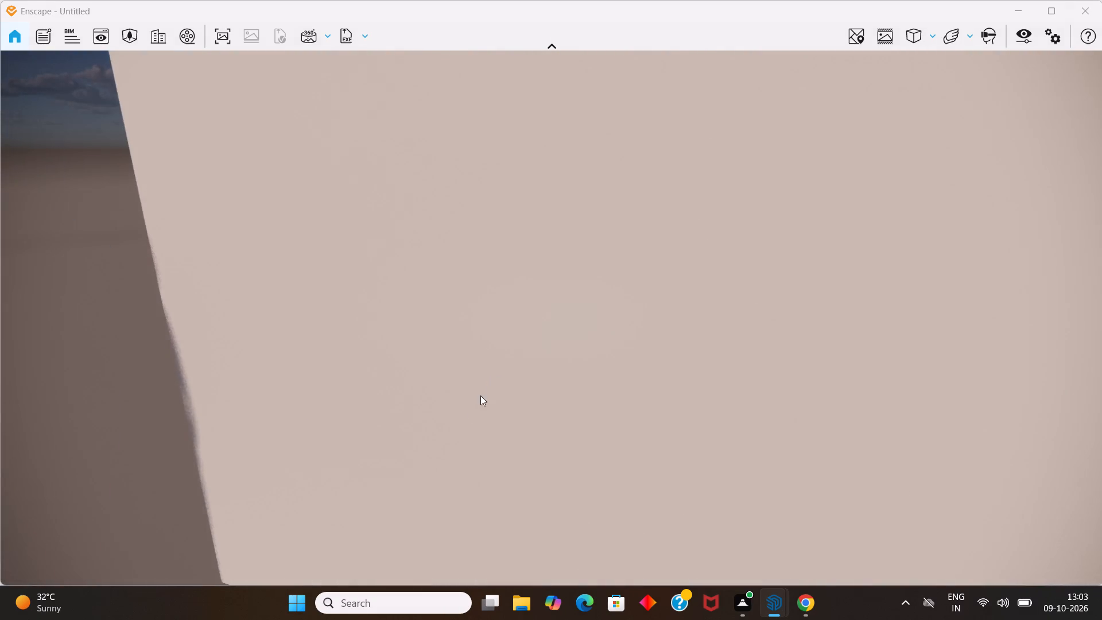
{"action": "scroll", "coordinate": [480, 396], "scroll_direction": "down", "scroll_amount": 2}
{"action": "middle_click_drag", "start_coordinate": [625, 408], "coordinate": [506, 529]}
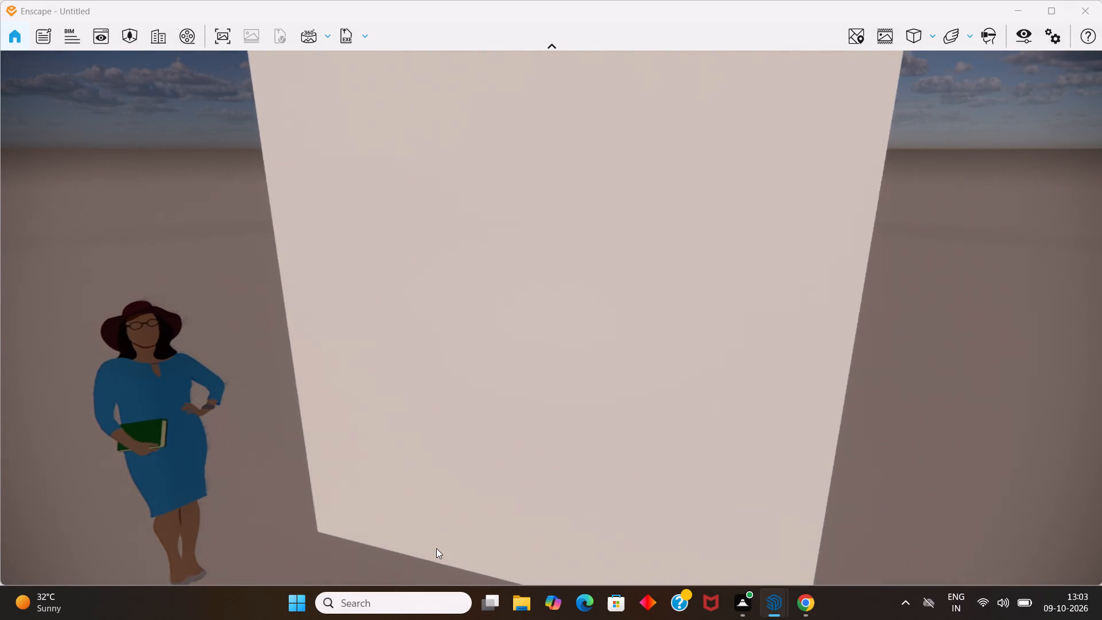
{"action": "scroll", "coordinate": [433, 547], "scroll_direction": "up", "scroll_amount": 2}
{"action": "scroll", "coordinate": [496, 472], "scroll_direction": "up", "scroll_amount": 3}
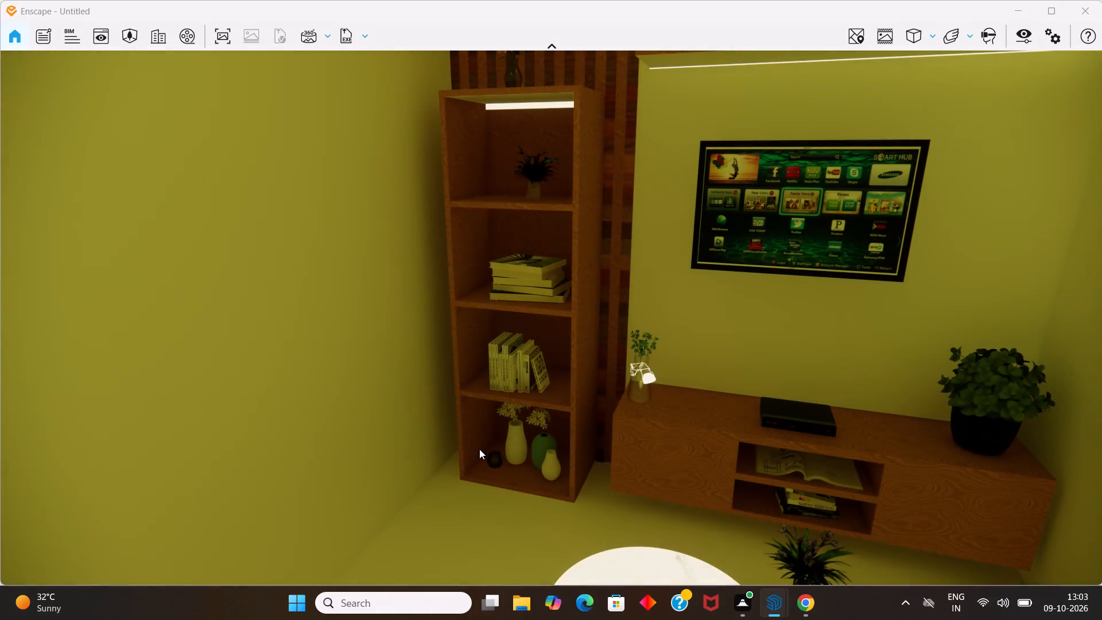
{"action": "middle_click_drag", "start_coordinate": [479, 449], "coordinate": [595, 327]}
{"action": "left_click_drag", "start_coordinate": [559, 305], "coordinate": [534, 293]}
{"action": "left_click_drag", "start_coordinate": [574, 323], "coordinate": [595, 327]}
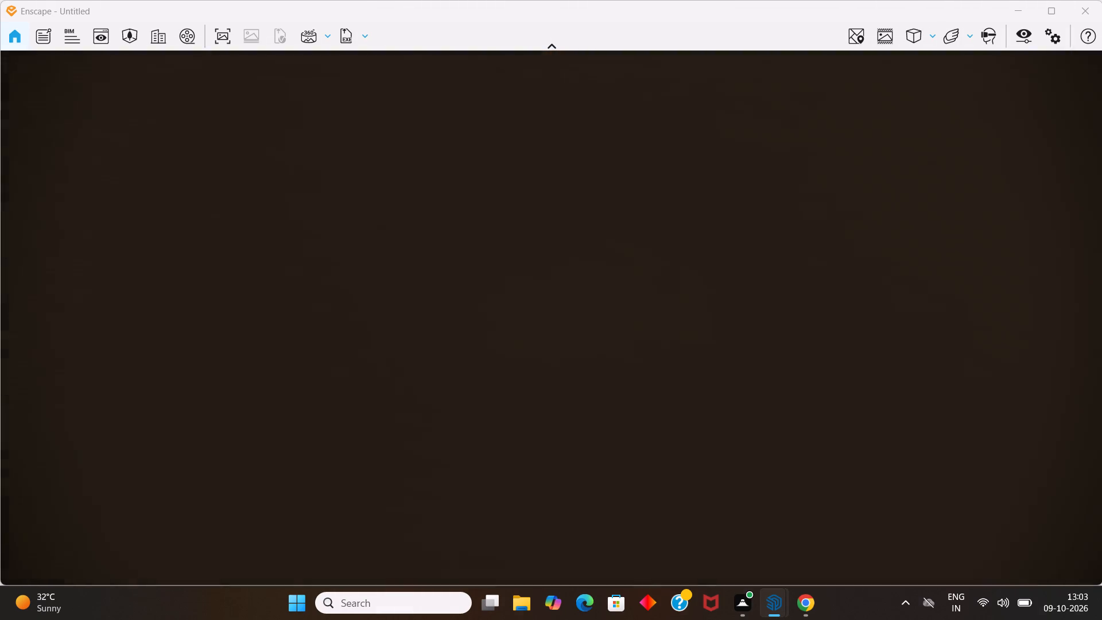
{"action": "left_click_drag", "start_coordinate": [595, 327], "coordinate": [572, 307]}
{"action": "middle_click_drag", "start_coordinate": [595, 327], "coordinate": [546, 313]}
{"action": "scroll", "coordinate": [473, 449], "scroll_direction": "up", "scroll_amount": 2}
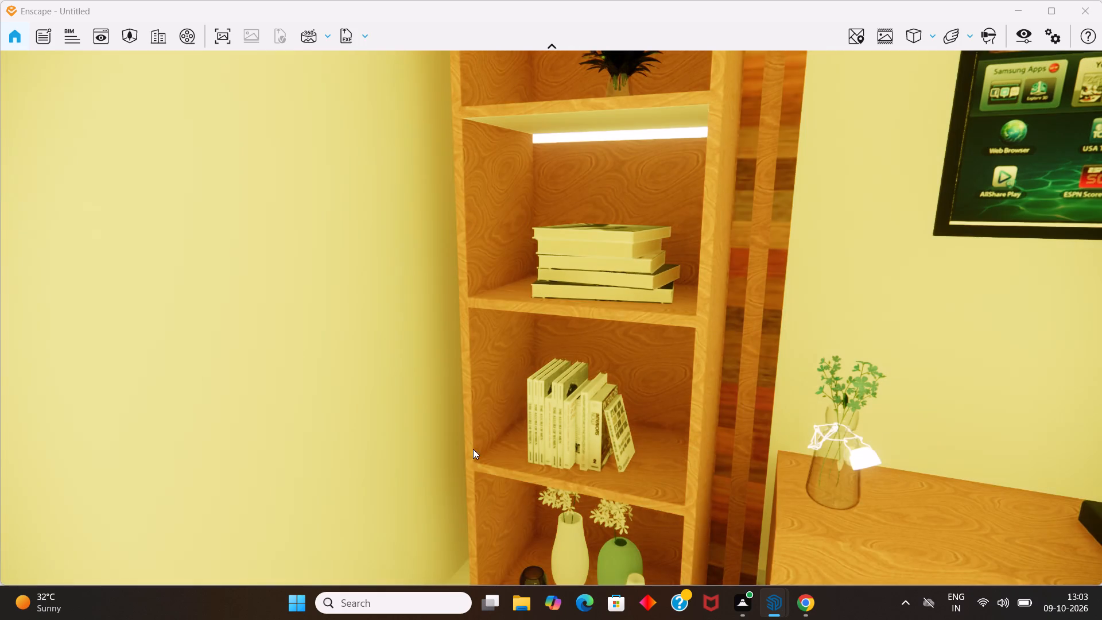
{"action": "middle_click_drag", "start_coordinate": [543, 441], "coordinate": [540, 301]}
{"action": "left_click_drag", "start_coordinate": [548, 309], "coordinate": [540, 301]}
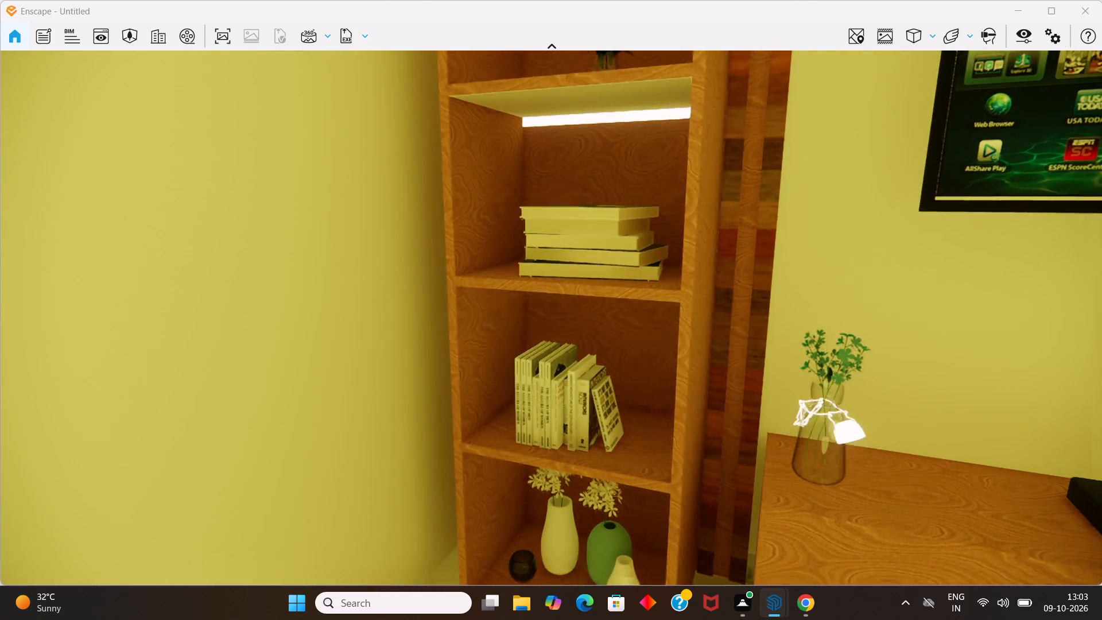
{"action": "middle_click_drag", "start_coordinate": [540, 301], "coordinate": [611, 250]}
{"action": "left_click_drag", "start_coordinate": [540, 301], "coordinate": [611, 250]}
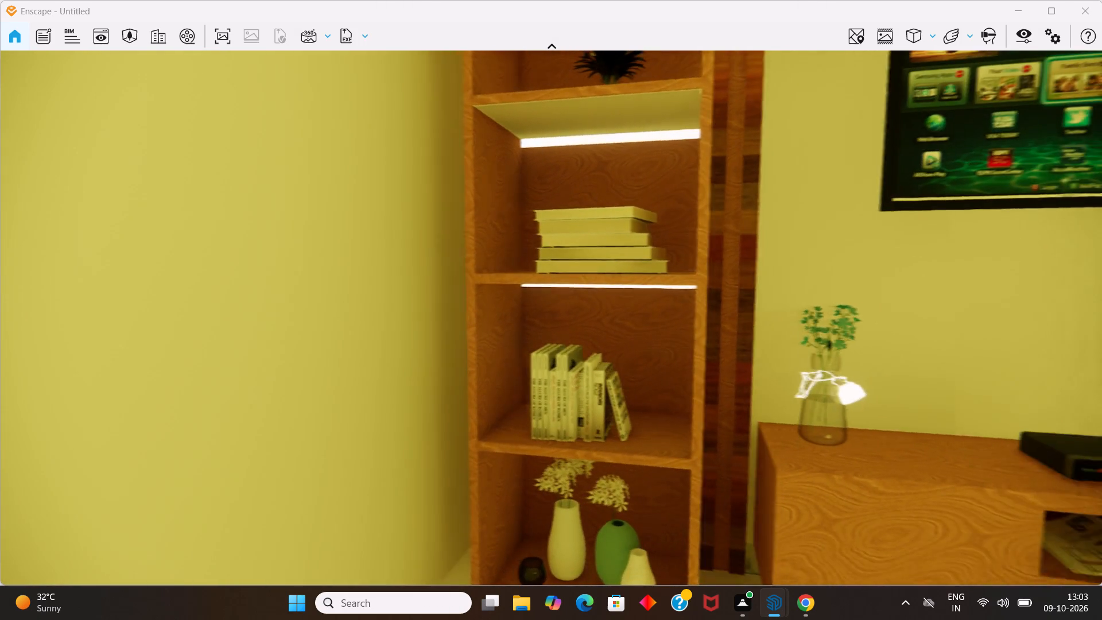
{"action": "left_click_drag", "start_coordinate": [611, 250], "coordinate": [653, 253]}
{"action": "middle_click_drag", "start_coordinate": [611, 250], "coordinate": [556, 321]}
{"action": "scroll", "coordinate": [622, 528], "scroll_direction": "down", "scroll_amount": 3}
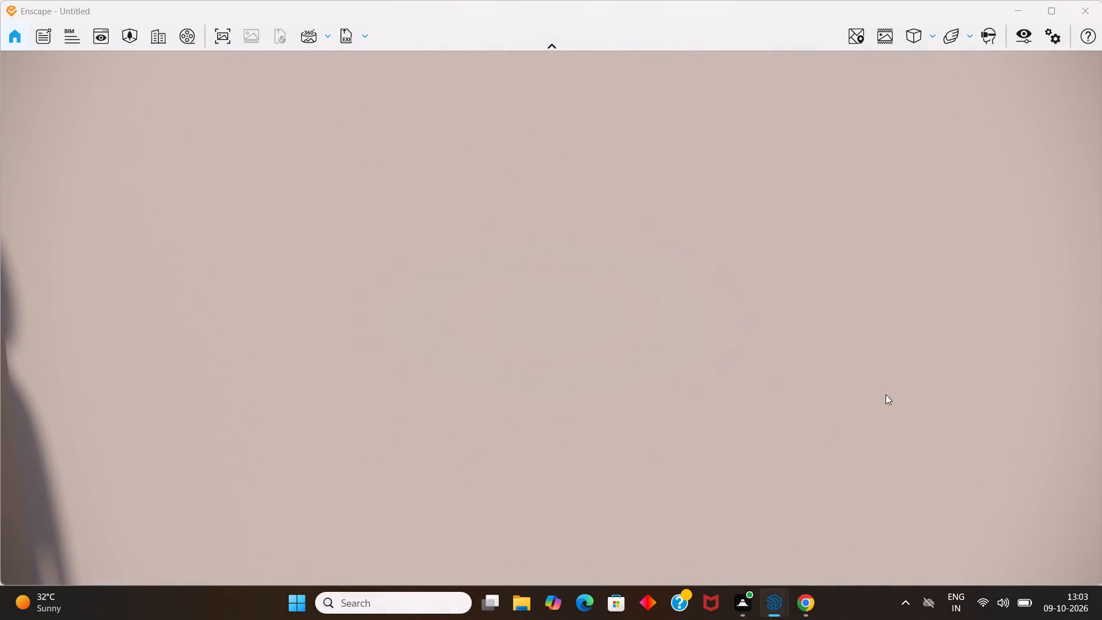
In the visual settings, set the rendering quality to Ultra and widen the camera's horizontal field of view to 125°.
{"action": "left_click", "coordinate": [1026, 32]}
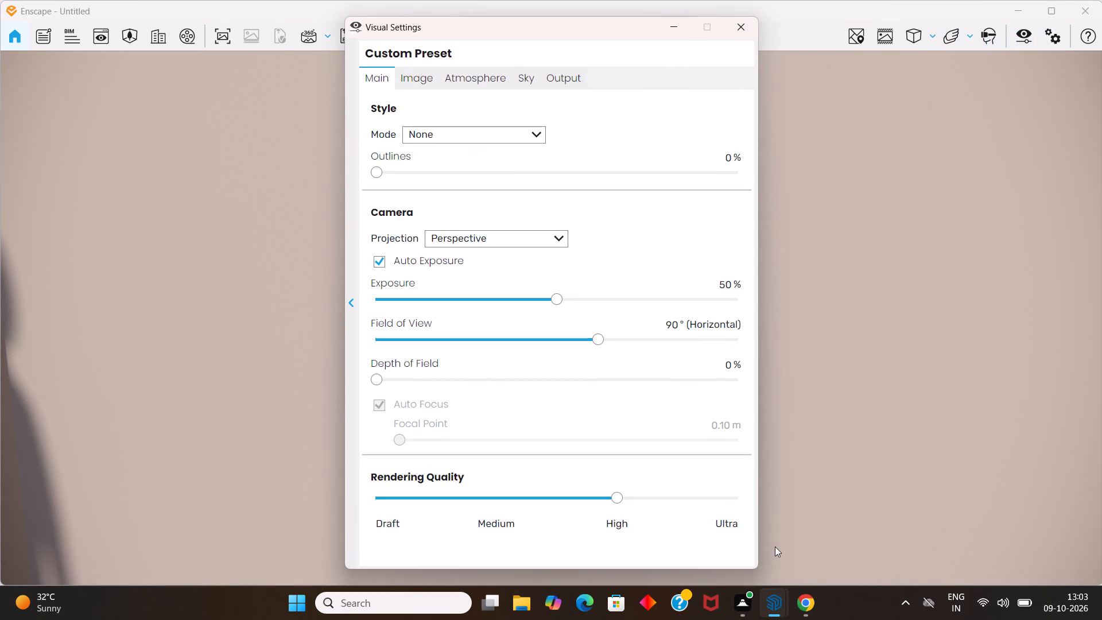
{"action": "left_click", "coordinate": [732, 495]}
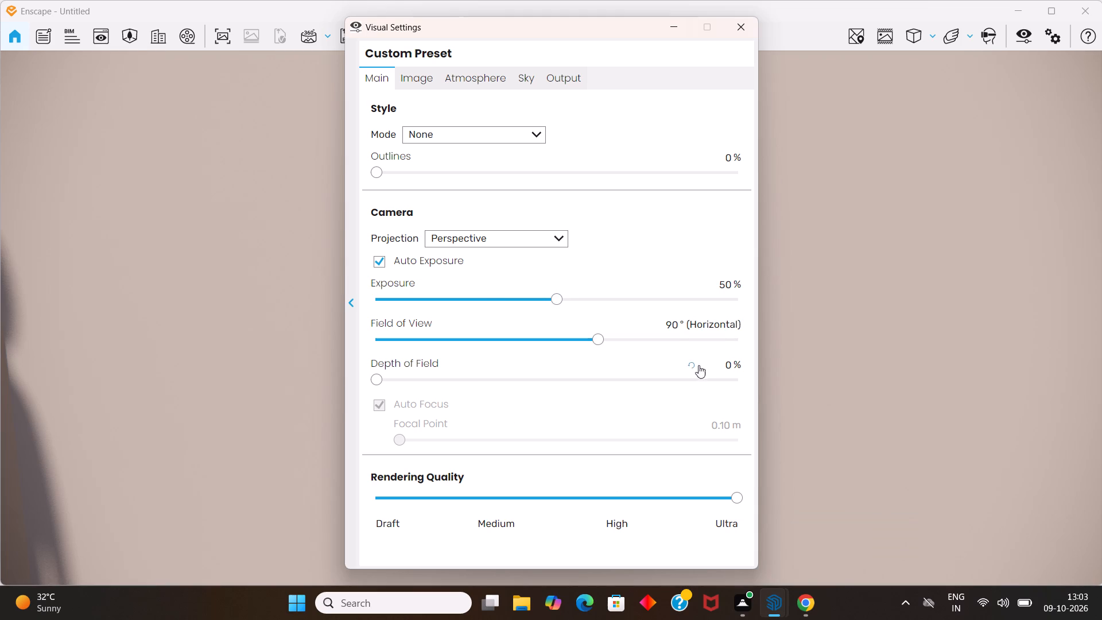
{"action": "left_click", "coordinate": [680, 336]}
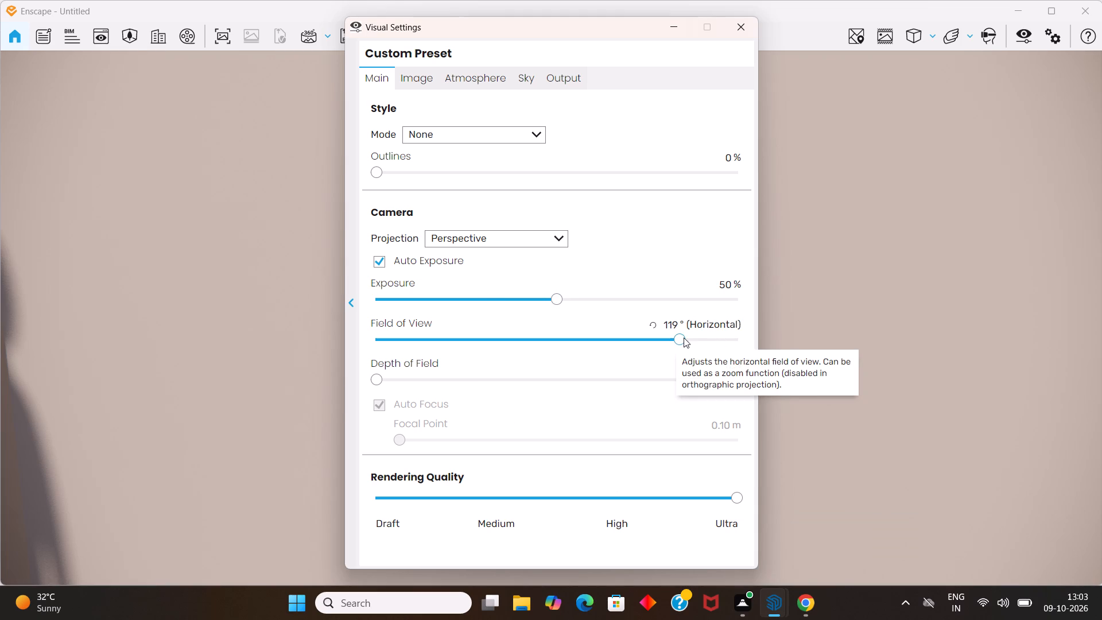
{"action": "left_click", "coordinate": [696, 339]}
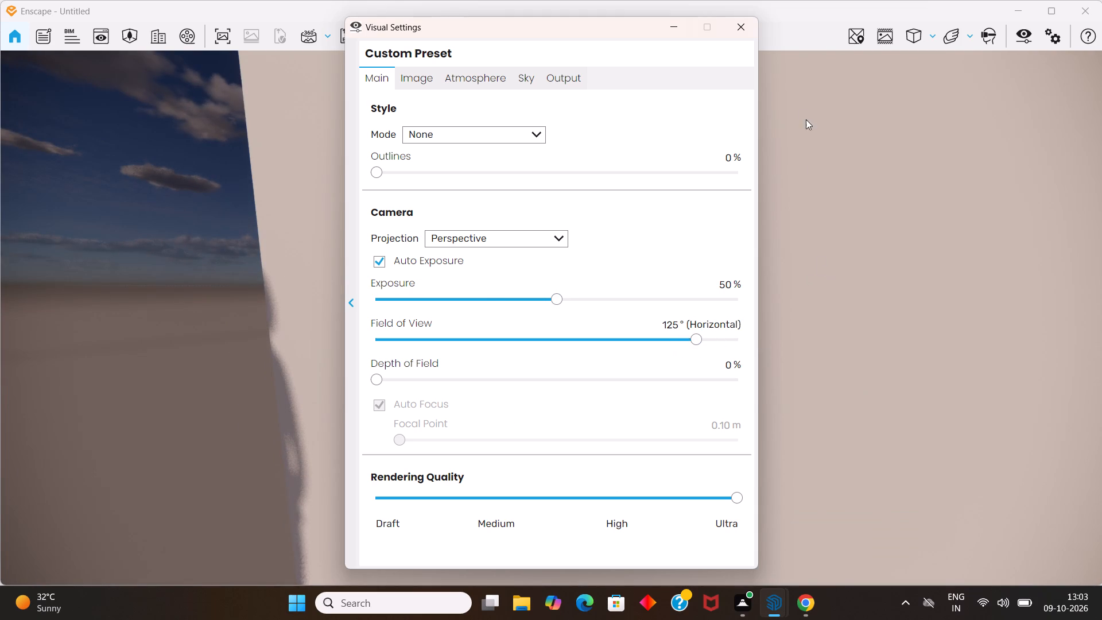
Set the image effects to 0% motion blur, 0% lens flare, 2% bloom, 0% vignette and 0% chromatic aberration.
{"action": "left_click", "coordinate": [425, 77]}
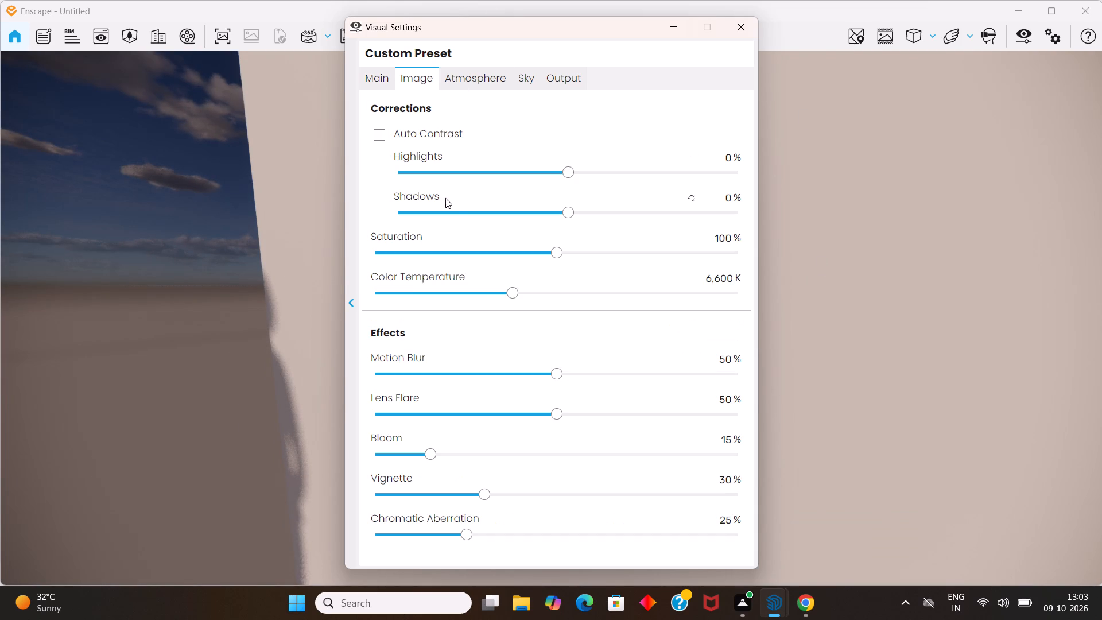
{"action": "left_click", "coordinate": [375, 375]}
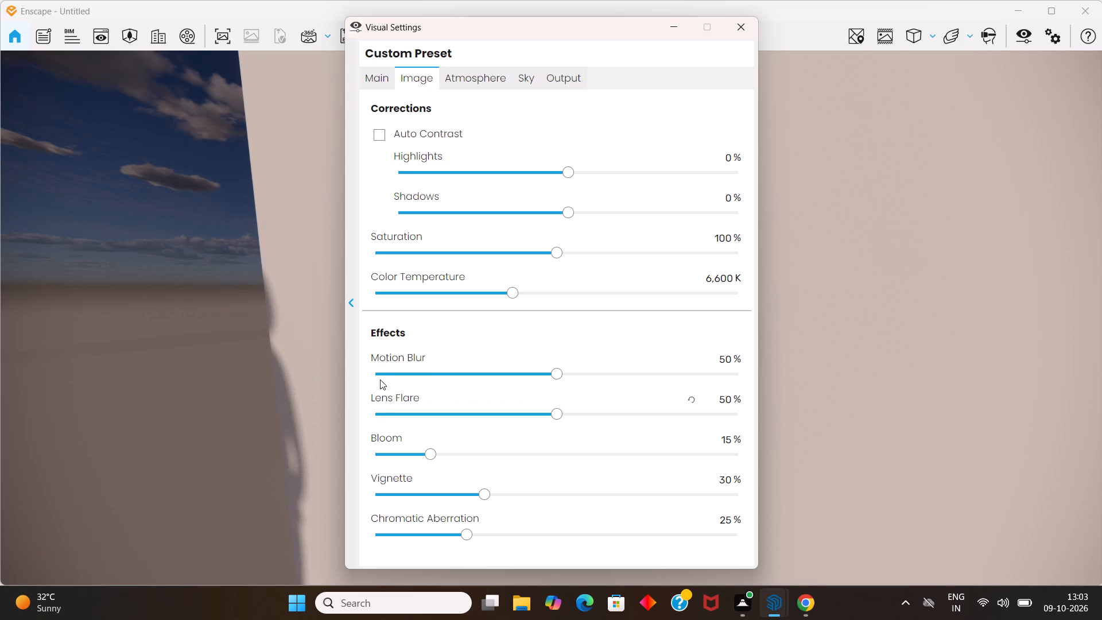
{"action": "left_click", "coordinate": [377, 375]}
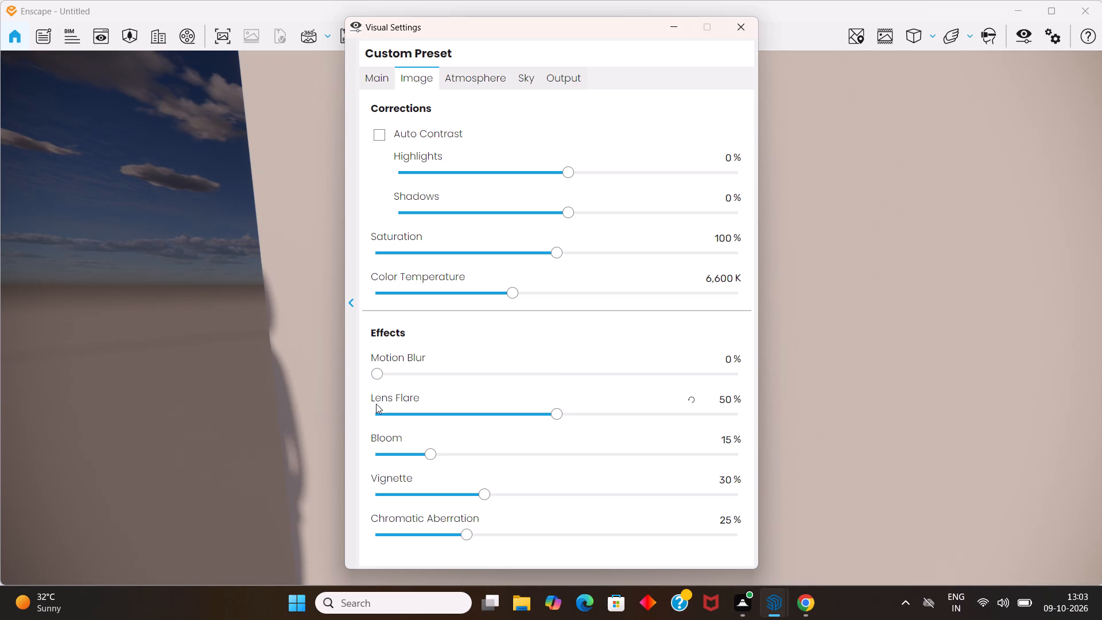
{"action": "left_click", "coordinate": [372, 413]}
{"action": "left_click", "coordinate": [377, 412]}
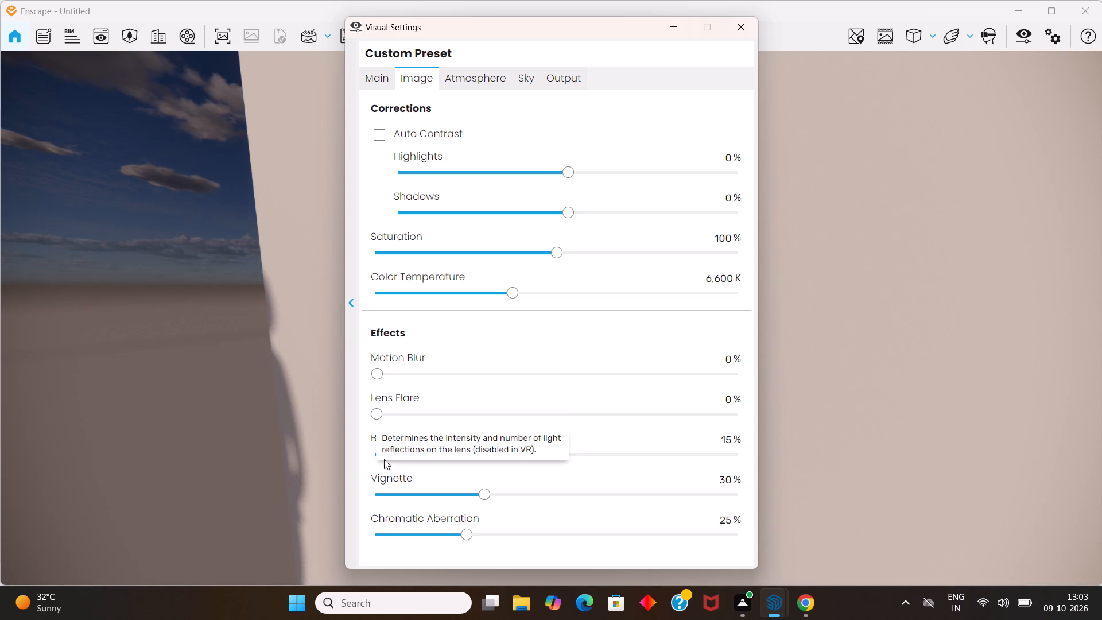
{"action": "left_click", "coordinate": [378, 455]}
{"action": "left_click", "coordinate": [378, 452]}
{"action": "left_click", "coordinate": [382, 453]}
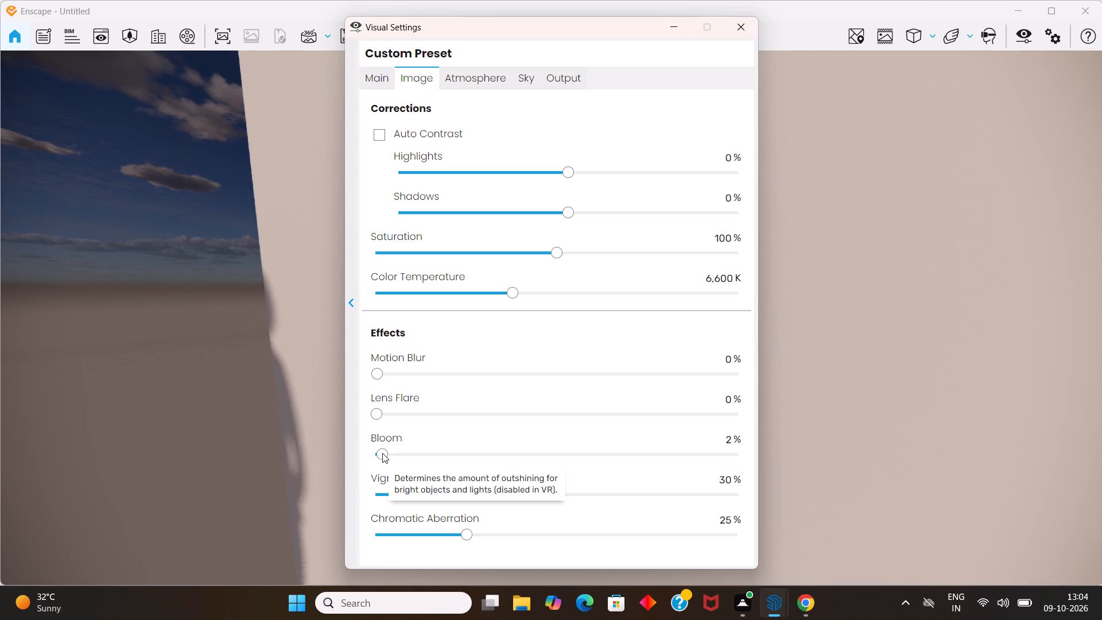
{"action": "left_click", "coordinate": [377, 455]}
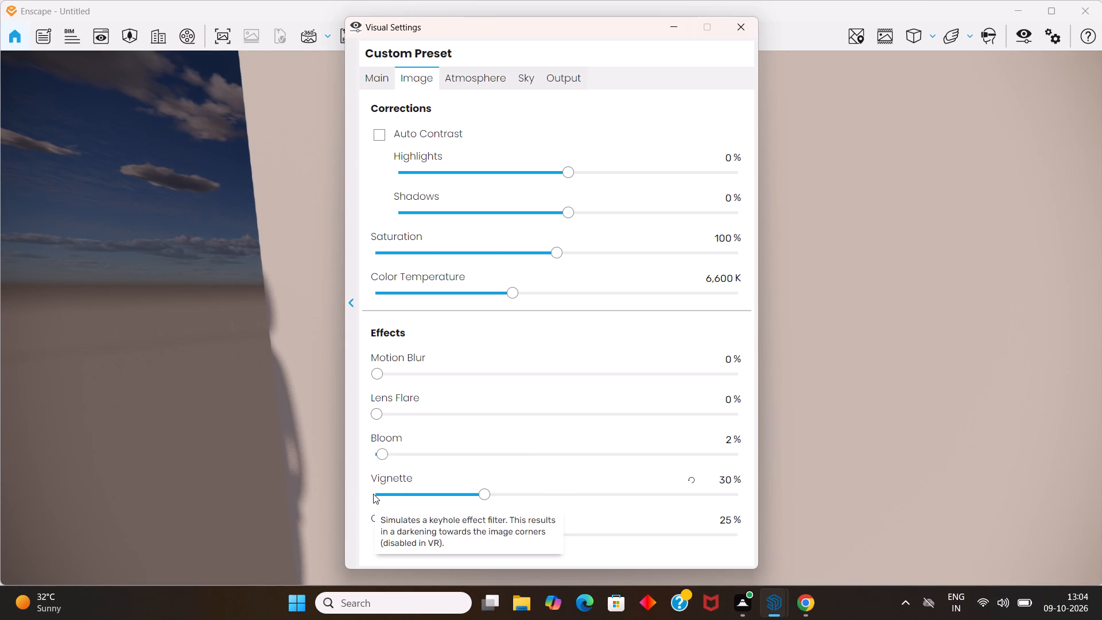
{"action": "left_click", "coordinate": [375, 494]}
{"action": "left_click", "coordinate": [375, 534]}
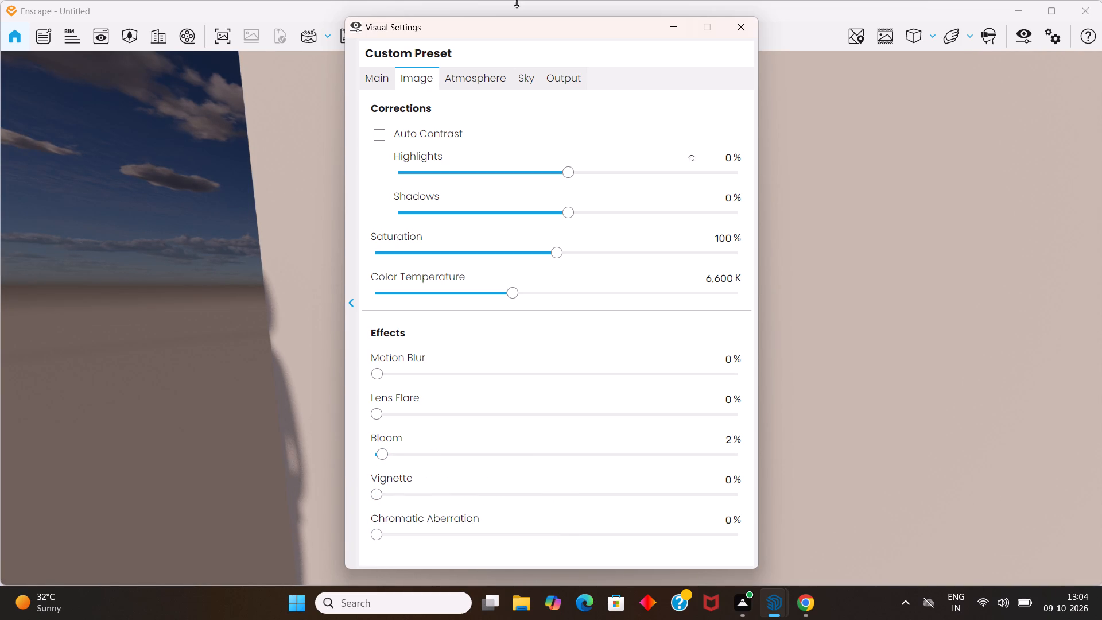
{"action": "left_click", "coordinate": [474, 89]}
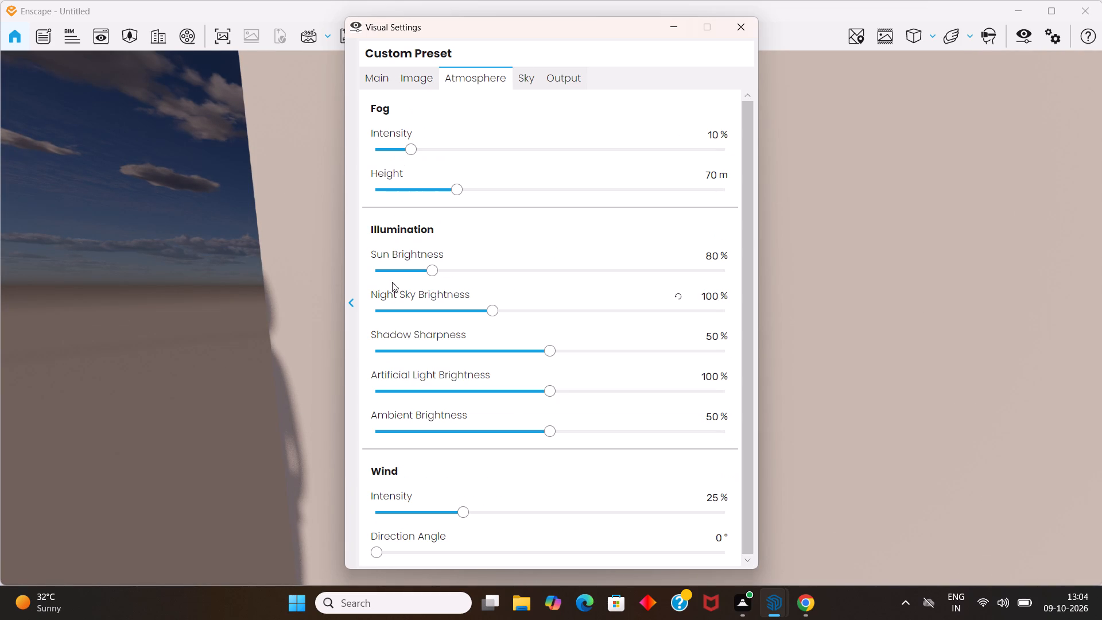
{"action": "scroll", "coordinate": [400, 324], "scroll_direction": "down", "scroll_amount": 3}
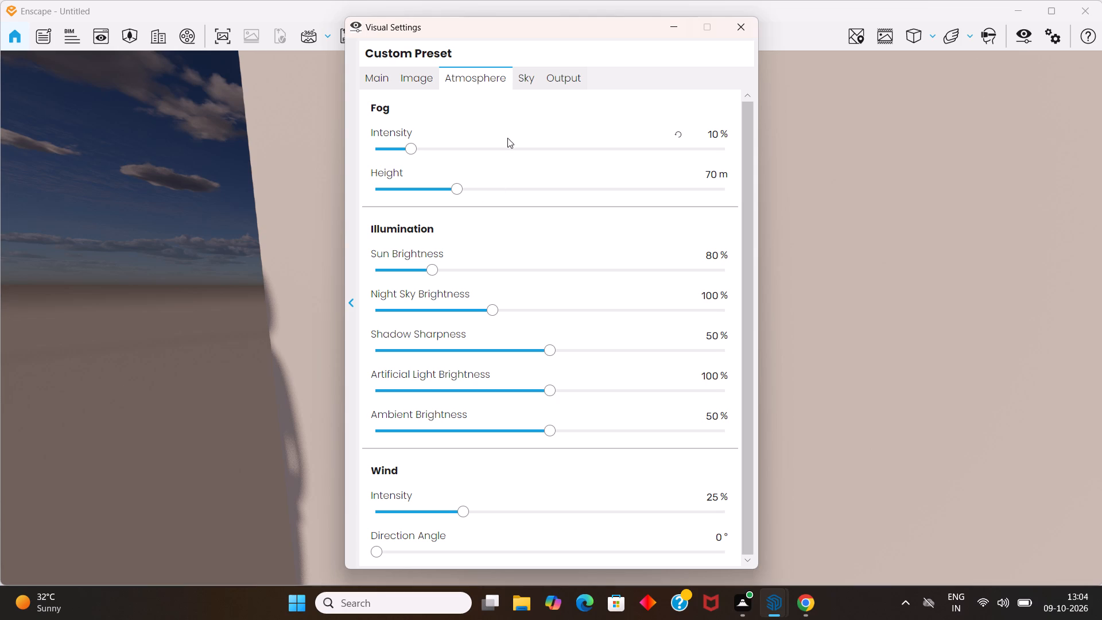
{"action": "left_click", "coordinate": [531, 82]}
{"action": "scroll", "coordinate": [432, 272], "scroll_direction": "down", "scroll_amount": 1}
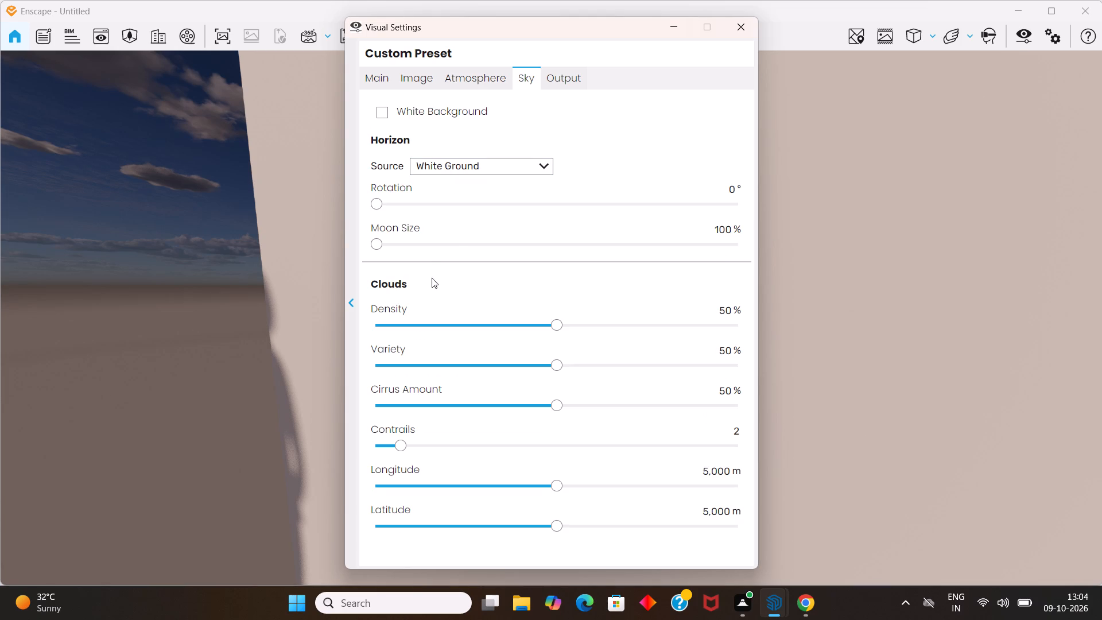
Set the output resolution to Ultra HD and the panorama resolution to High, and close the visual settings.
{"action": "left_click", "coordinate": [582, 77]}
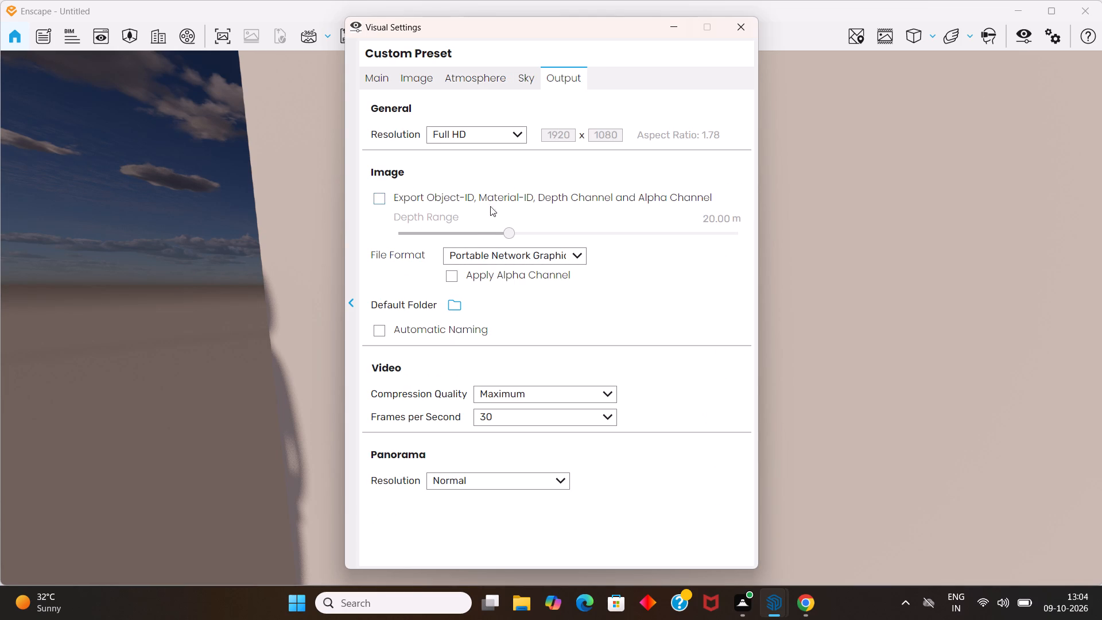
{"action": "left_click", "coordinate": [509, 136]}
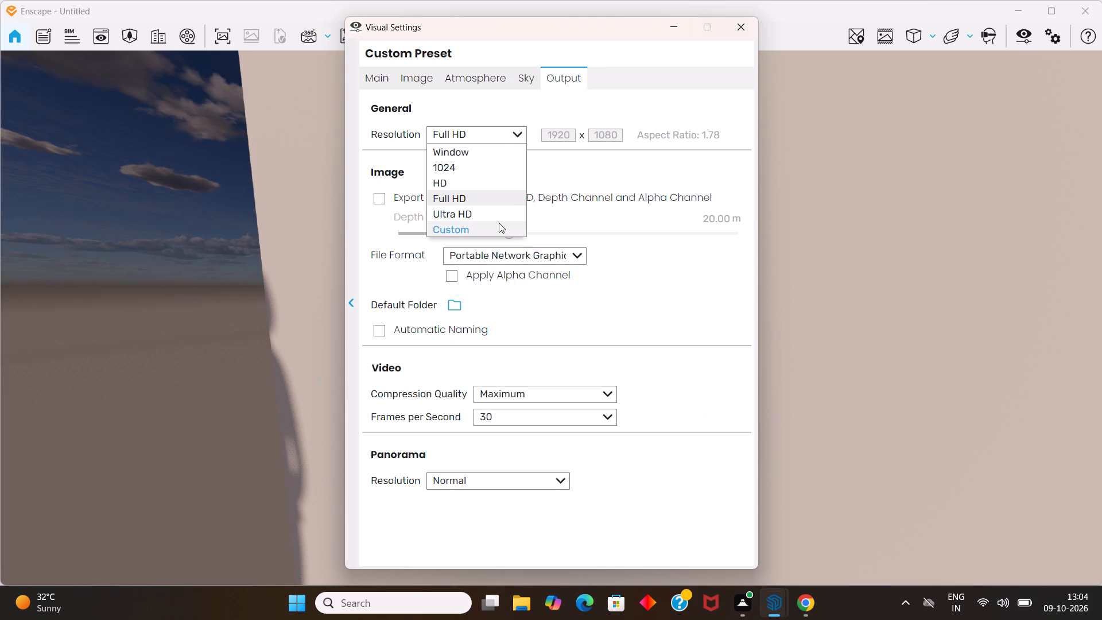
{"action": "left_click", "coordinate": [501, 216]}
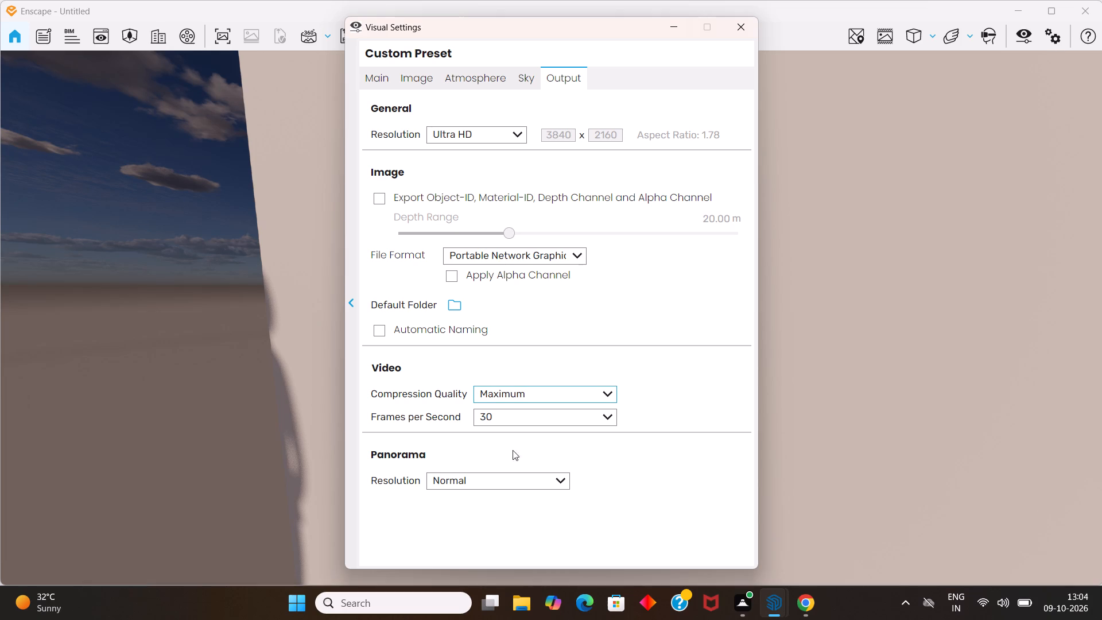
{"action": "left_click", "coordinate": [522, 486]}
{"action": "left_click", "coordinate": [529, 533]}
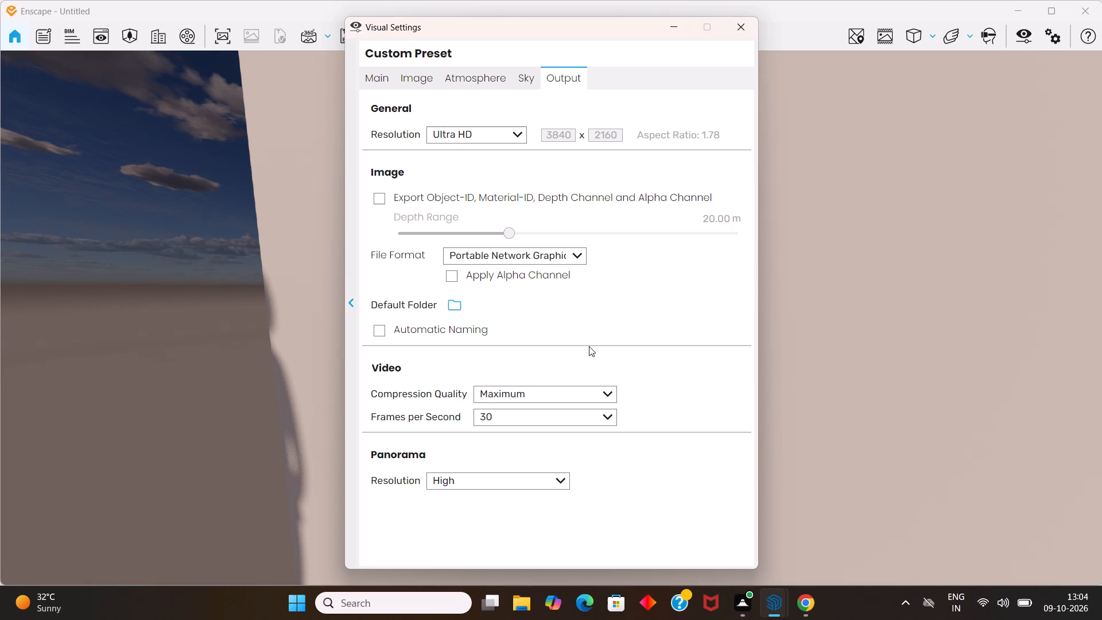
{"action": "left_click", "coordinate": [733, 26]}
Examine the render of the room's interior, covering the TV unit wall, bookshelf, round marble table and lit false ceiling.
{"action": "scroll", "coordinate": [672, 441], "scroll_direction": "up", "scroll_amount": 3}
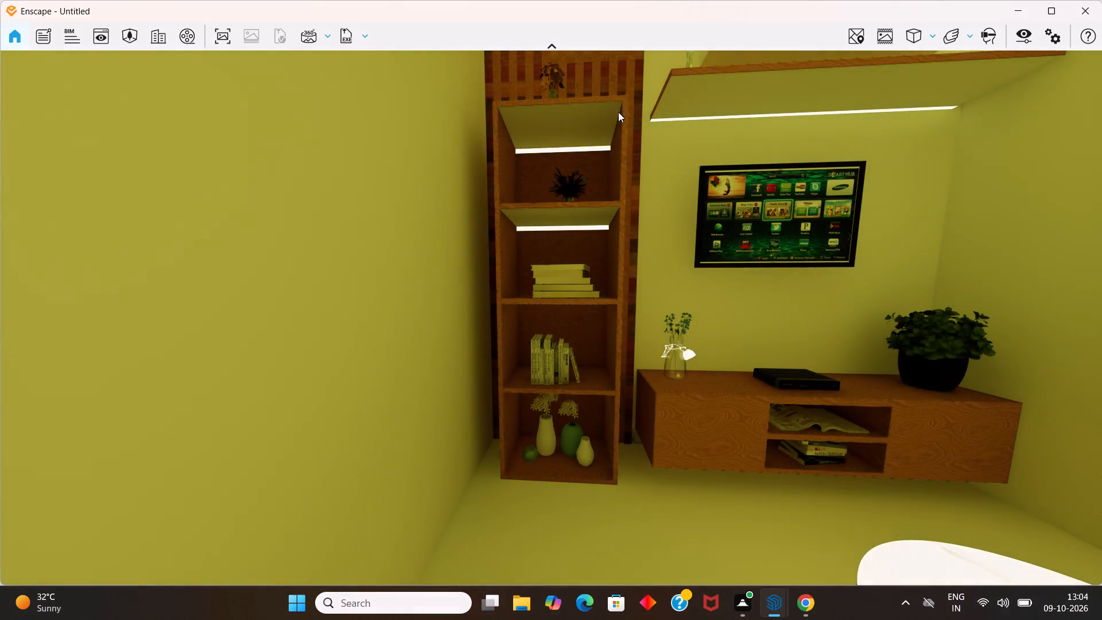
{"action": "middle_click_drag", "start_coordinate": [613, 111], "coordinate": [445, 51]}
{"action": "middle_click_drag", "start_coordinate": [613, 113], "coordinate": [551, 317]}
{"action": "scroll", "coordinate": [634, 138], "scroll_direction": "down", "scroll_amount": 1}
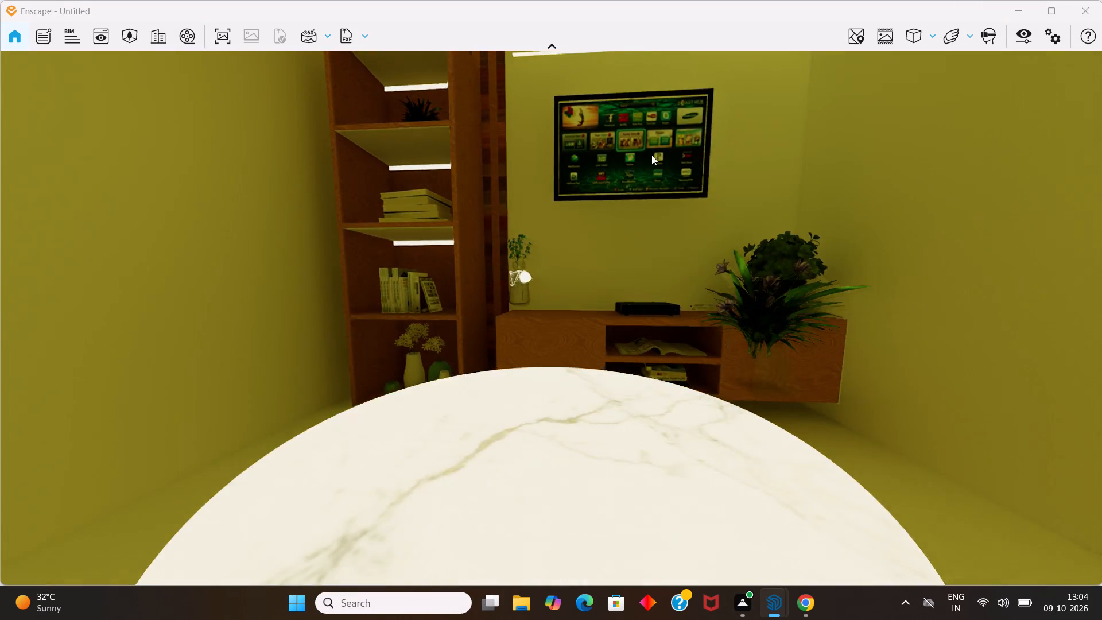
{"action": "middle_click_drag", "start_coordinate": [701, 203], "coordinate": [553, 385]}
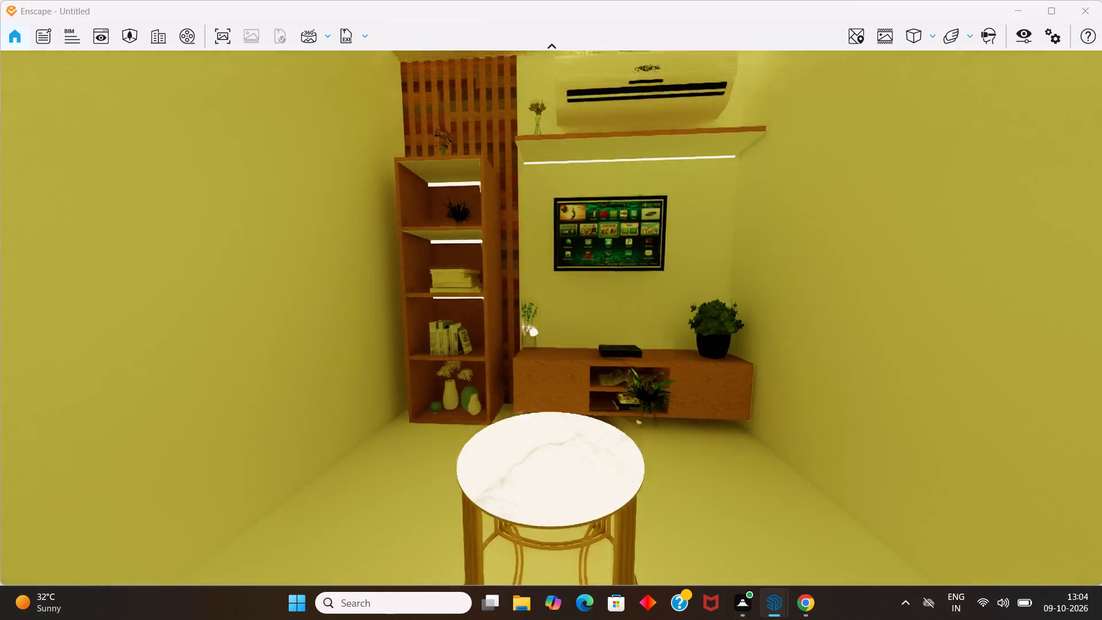
{"action": "middle_click_drag", "start_coordinate": [553, 385], "coordinate": [577, 321]}
{"action": "scroll", "coordinate": [553, 397], "scroll_direction": "down", "scroll_amount": 1}
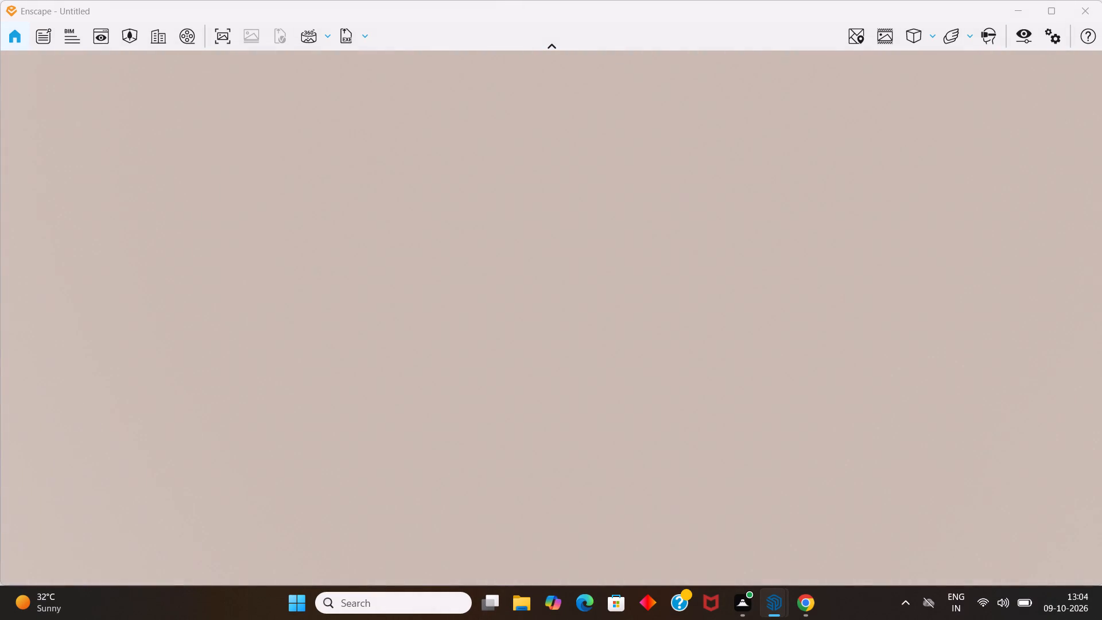
{"action": "middle_click_drag", "start_coordinate": [577, 321], "coordinate": [568, 284]}
{"action": "scroll", "coordinate": [608, 137], "scroll_direction": "up", "scroll_amount": 2}
{"action": "scroll", "coordinate": [521, 232], "scroll_direction": "down", "scroll_amount": 1}
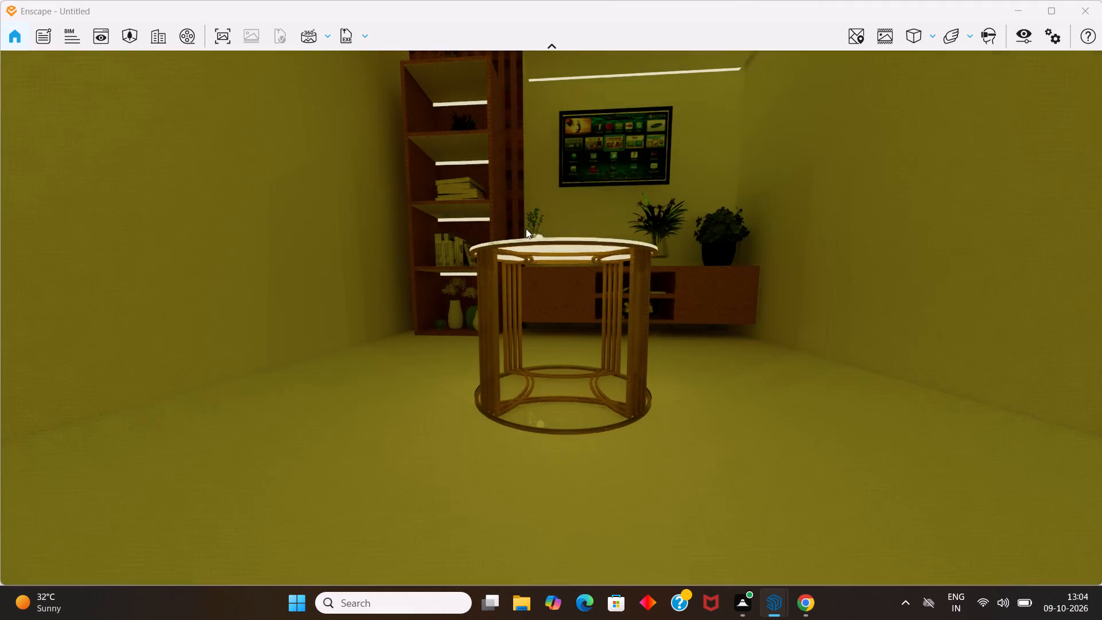
{"action": "middle_click_drag", "start_coordinate": [528, 226], "coordinate": [591, 567]}
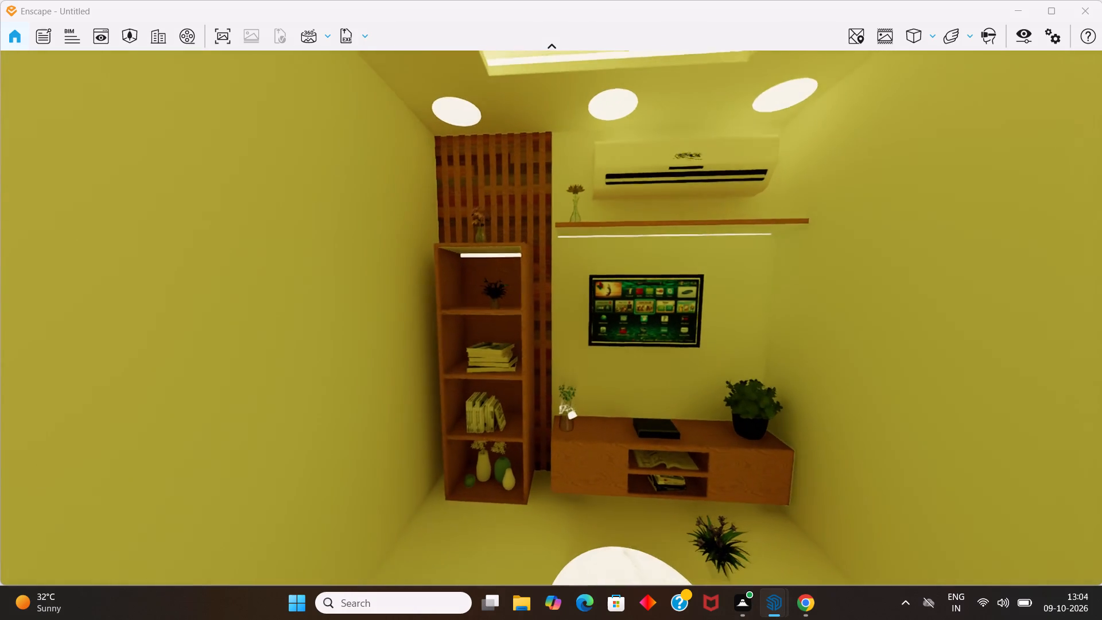
{"action": "middle_click_drag", "start_coordinate": [591, 567], "coordinate": [589, 334]}
{"action": "scroll", "coordinate": [616, 584], "scroll_direction": "down", "scroll_amount": 1}
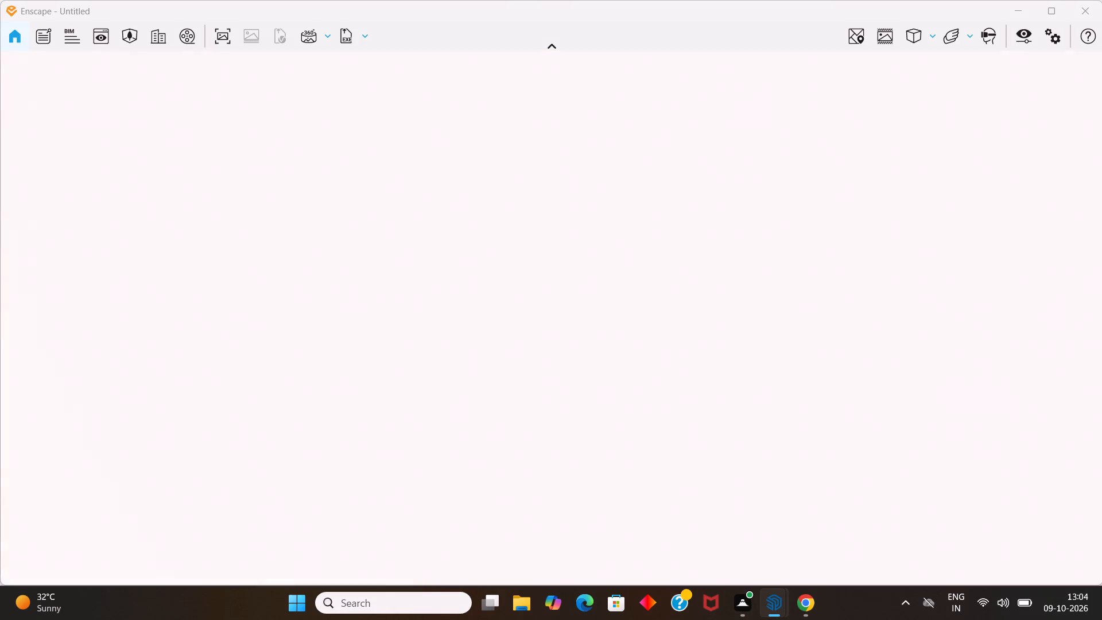
{"action": "middle_click_drag", "start_coordinate": [589, 334], "coordinate": [558, 317]}
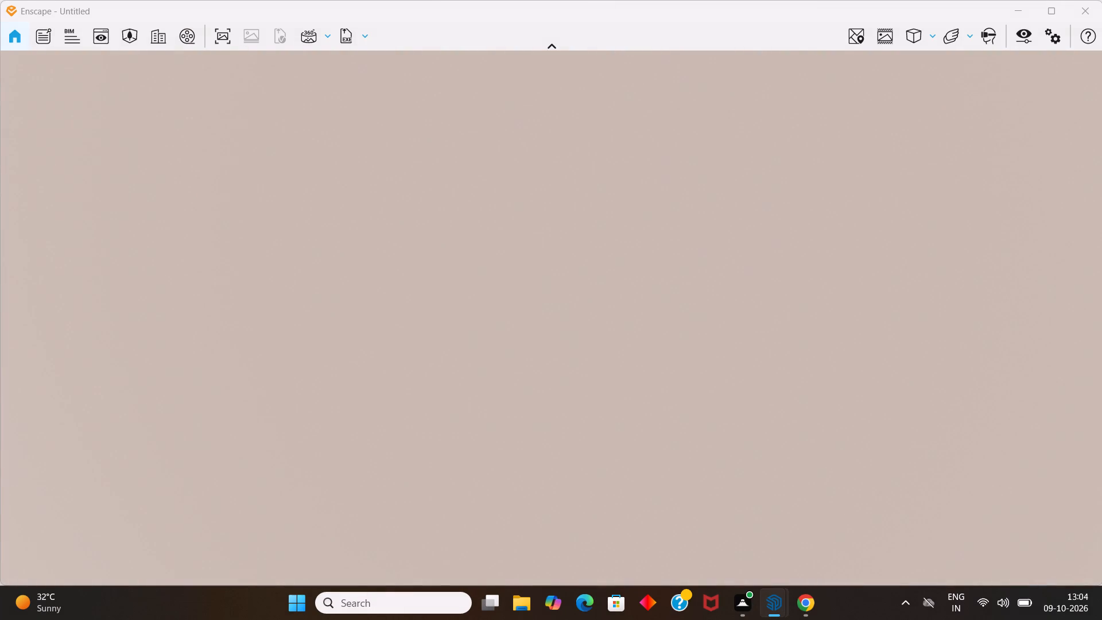
{"action": "middle_click_drag", "start_coordinate": [558, 317], "coordinate": [558, 317]}
{"action": "scroll", "coordinate": [536, 153], "scroll_direction": "up", "scroll_amount": 1}
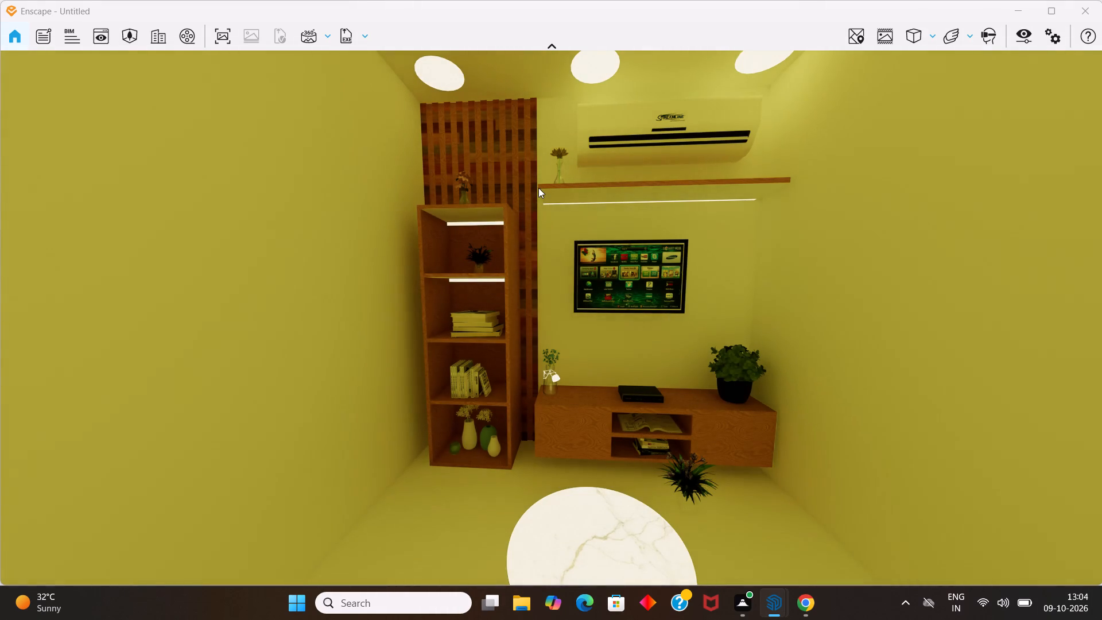
{"action": "middle_click_drag", "start_coordinate": [538, 188], "coordinate": [451, 450]}
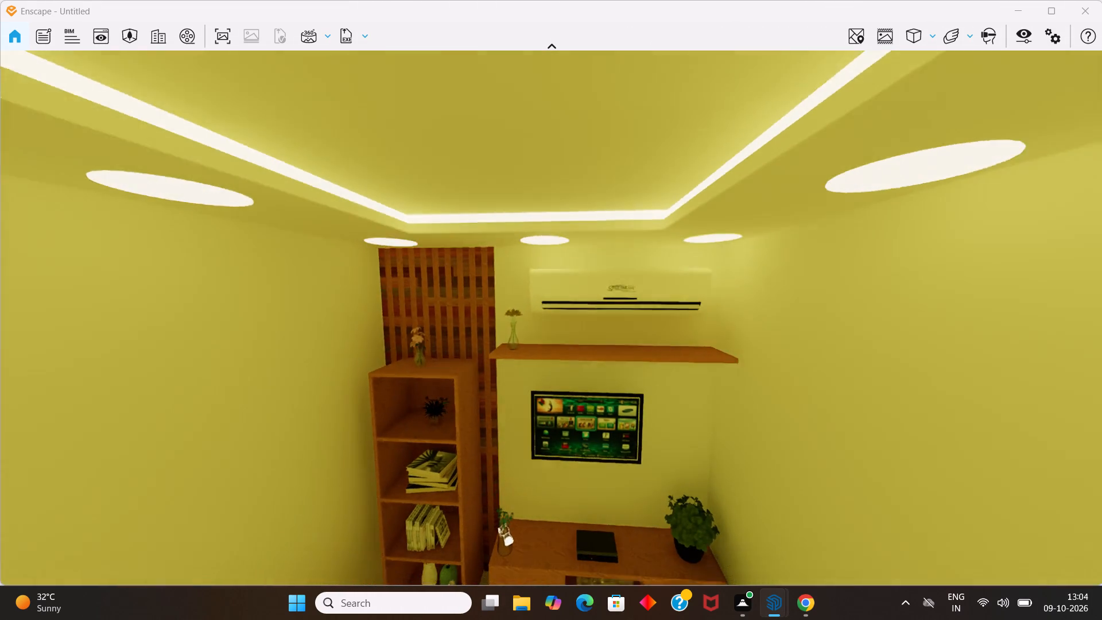
{"action": "middle_click_drag", "start_coordinate": [451, 450], "coordinate": [469, 378]}
{"action": "middle_click", "coordinate": [537, 189]}
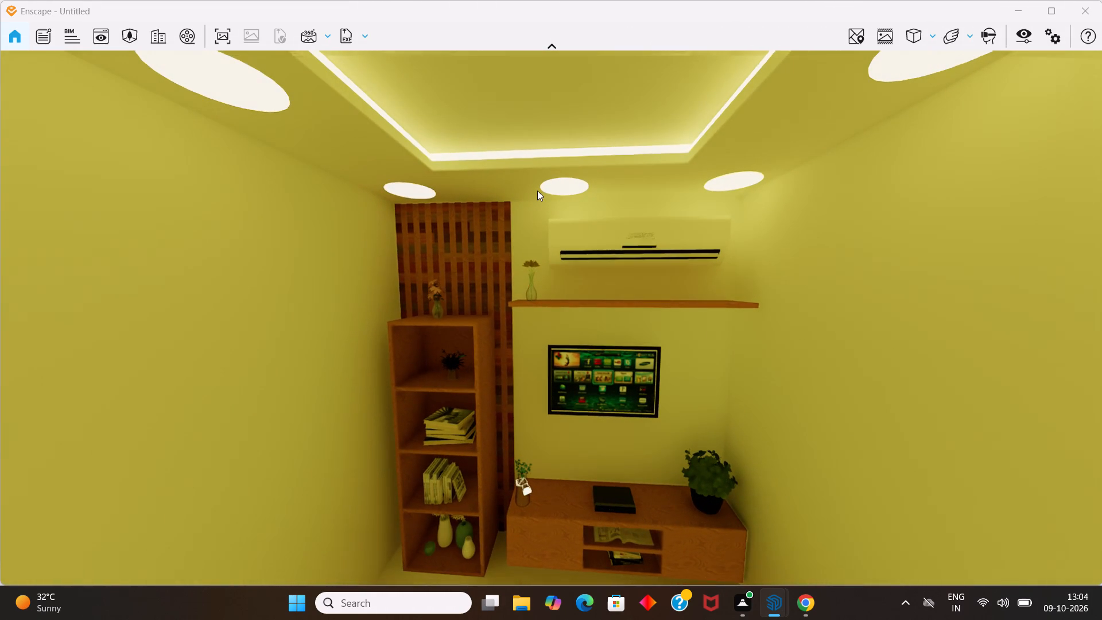
Switch to SketchUp, open the Enscape Material Editor and set Gold_14k's self-illumination color to a slightly paler yellow.
{"action": "left_click", "coordinate": [767, 603]}
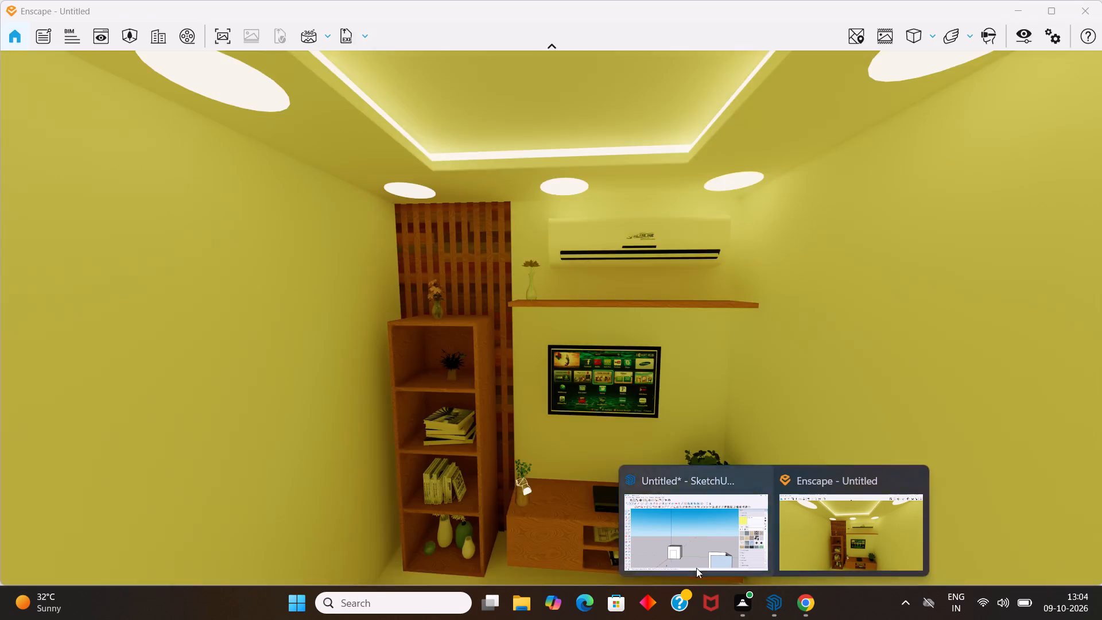
{"action": "left_click", "coordinate": [701, 544]}
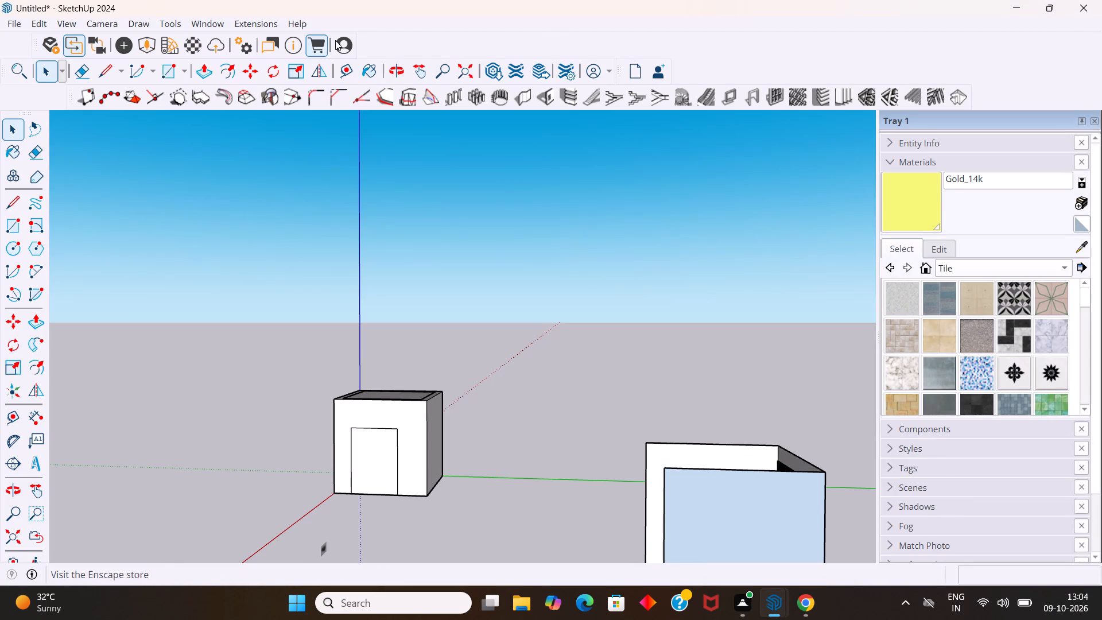
{"action": "left_click", "coordinate": [189, 45]}
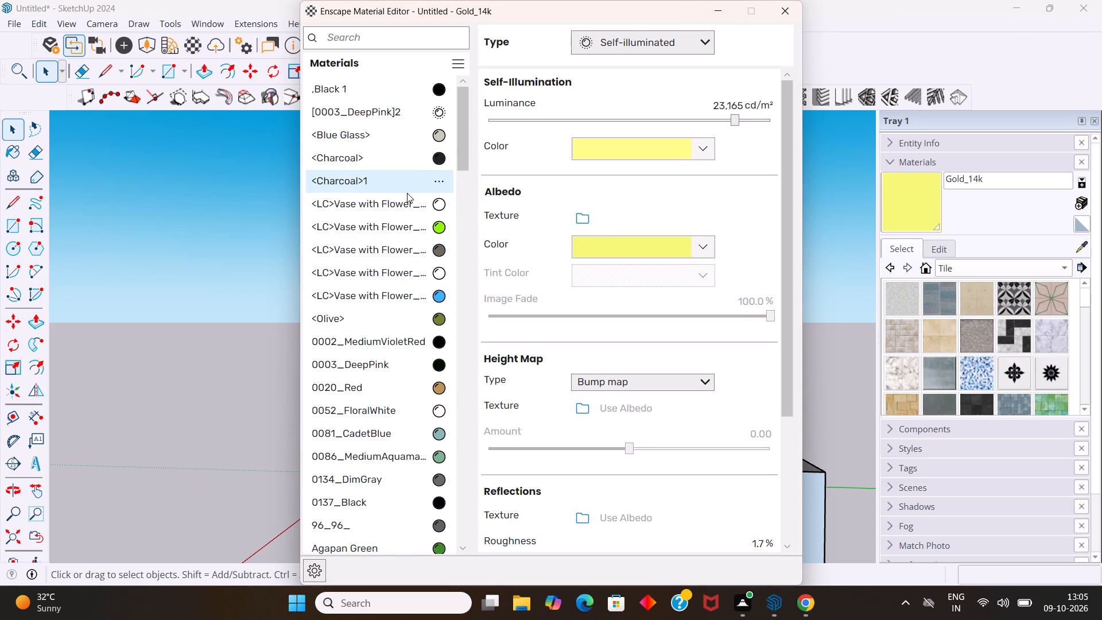
{"action": "scroll", "coordinate": [396, 351], "scroll_direction": "down", "scroll_amount": 3}
{"action": "scroll", "coordinate": [412, 352], "scroll_direction": "up", "scroll_amount": 2}
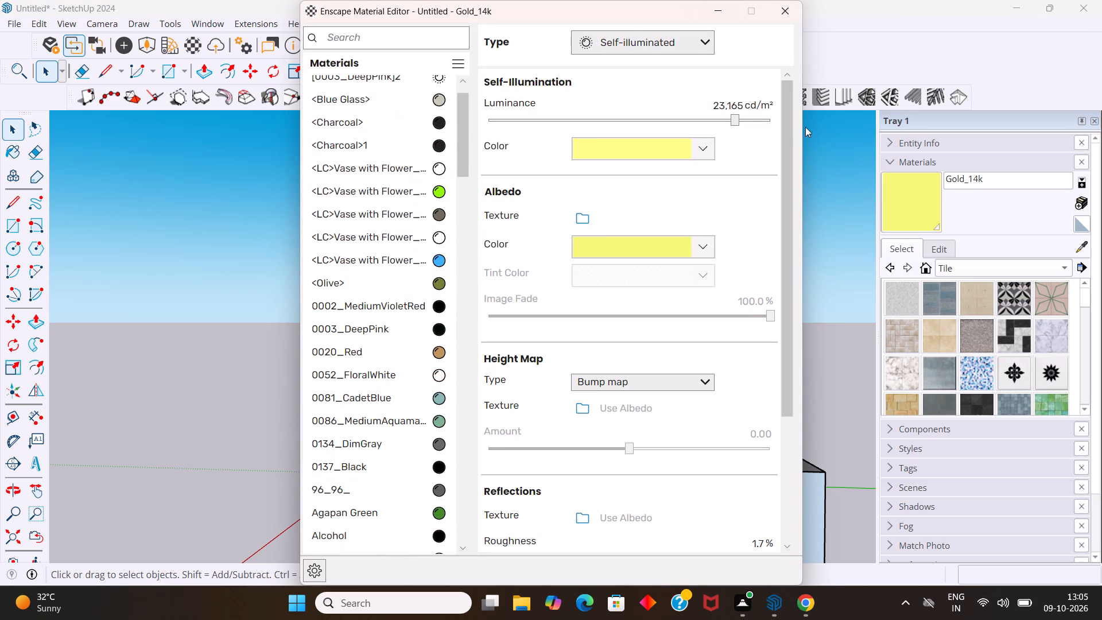
{"action": "left_click", "coordinate": [707, 149]}
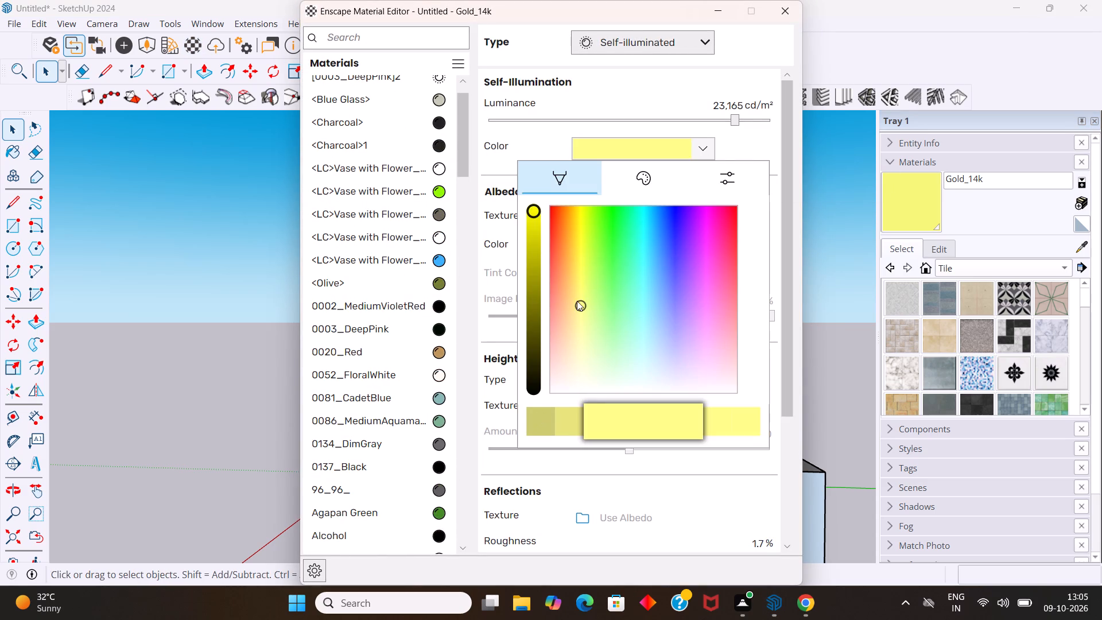
{"action": "left_click", "coordinate": [579, 320]}
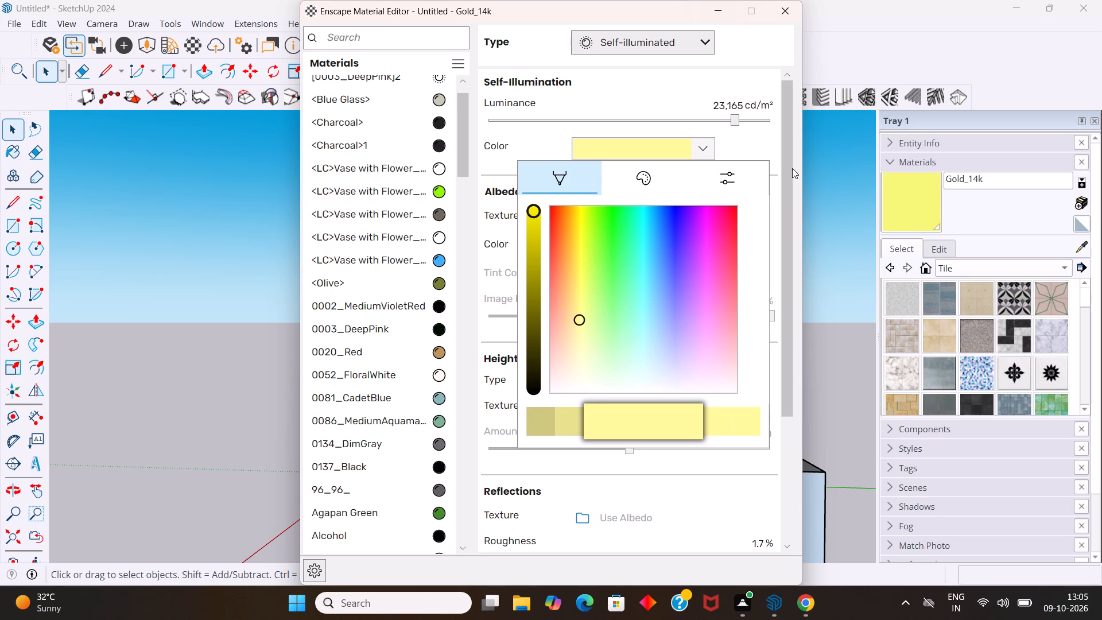
{"action": "left_click", "coordinate": [746, 145]}
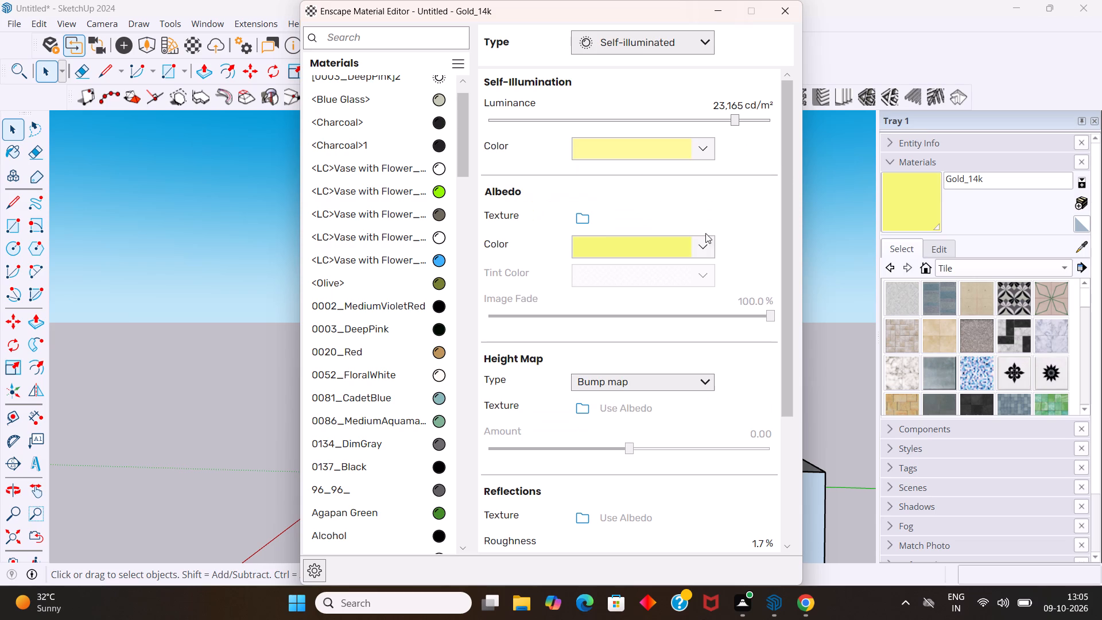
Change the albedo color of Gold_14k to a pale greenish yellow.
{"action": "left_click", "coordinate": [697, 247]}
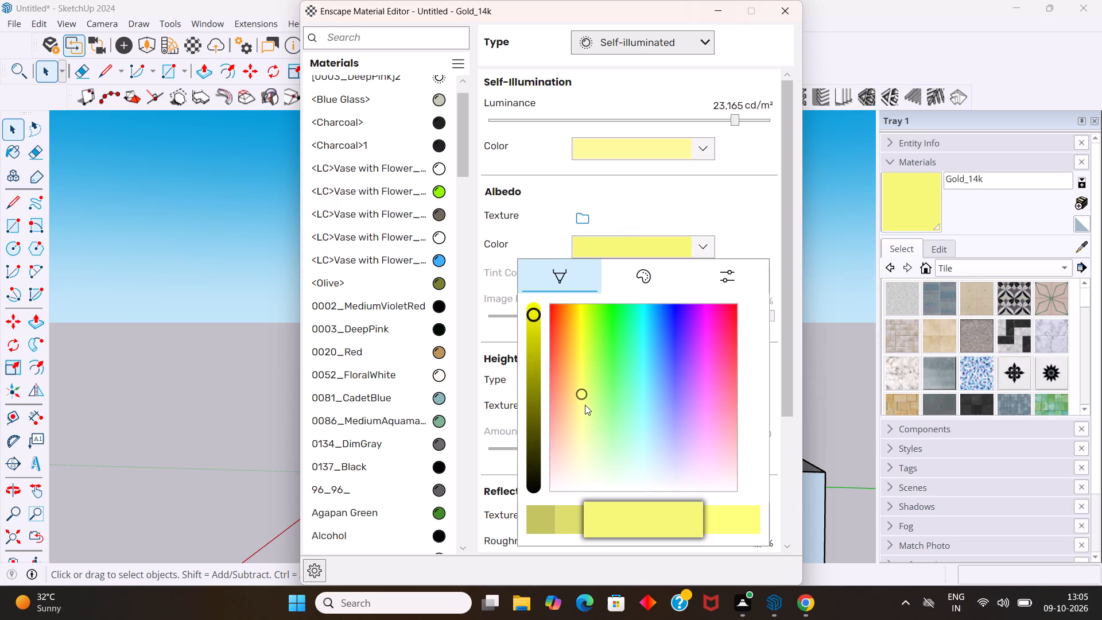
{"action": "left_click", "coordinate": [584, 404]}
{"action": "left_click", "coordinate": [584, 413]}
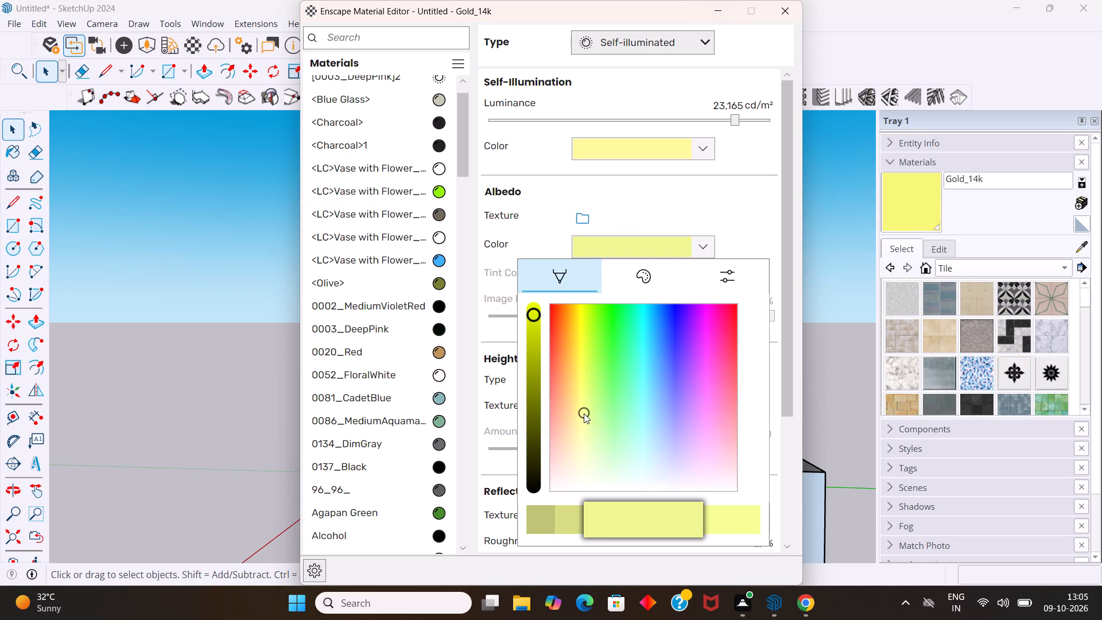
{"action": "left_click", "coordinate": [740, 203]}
Lighten the self-illumination color of Gold_14k to a softer pale yellow.
{"action": "left_click", "coordinate": [707, 146]}
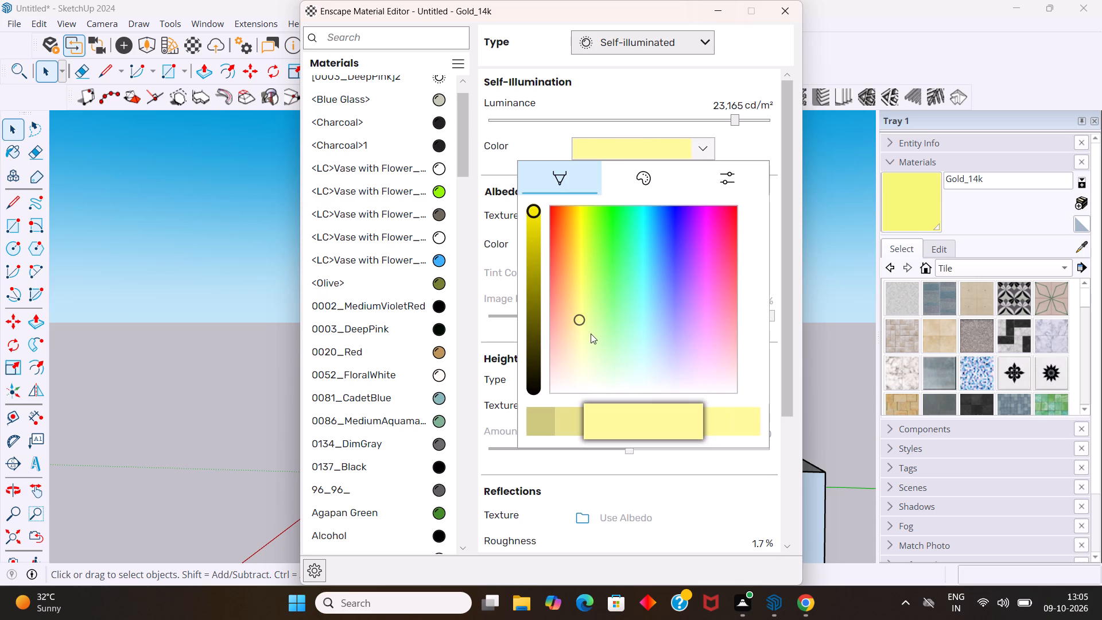
{"action": "left_click", "coordinate": [580, 328]}
{"action": "left_click", "coordinate": [751, 134]}
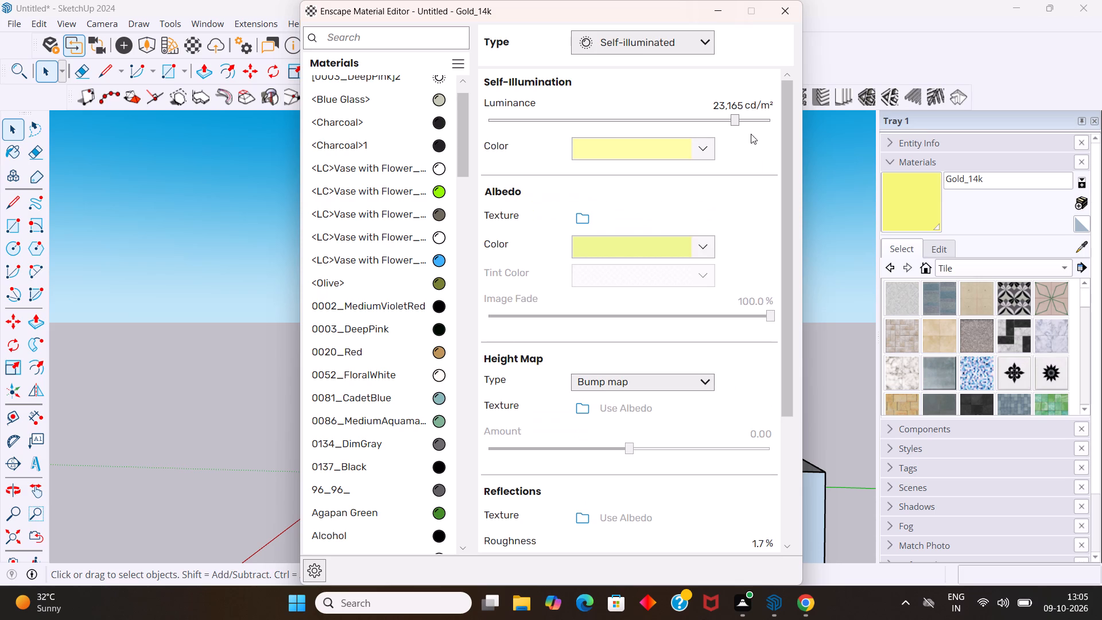
Try several yellow and green shades for Gold_14k's albedo color, settling on a soft pale yellow.
{"action": "left_click", "coordinate": [701, 253]}
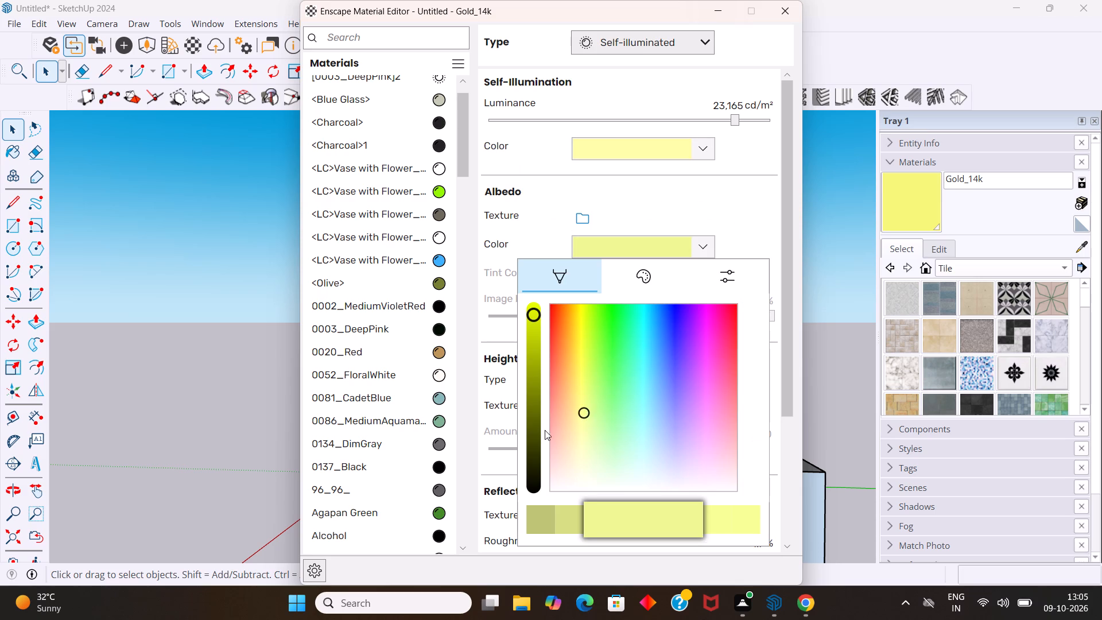
{"action": "left_click", "coordinate": [583, 422]}
{"action": "left_click_drag", "start_coordinate": [584, 428], "coordinate": [589, 446]}
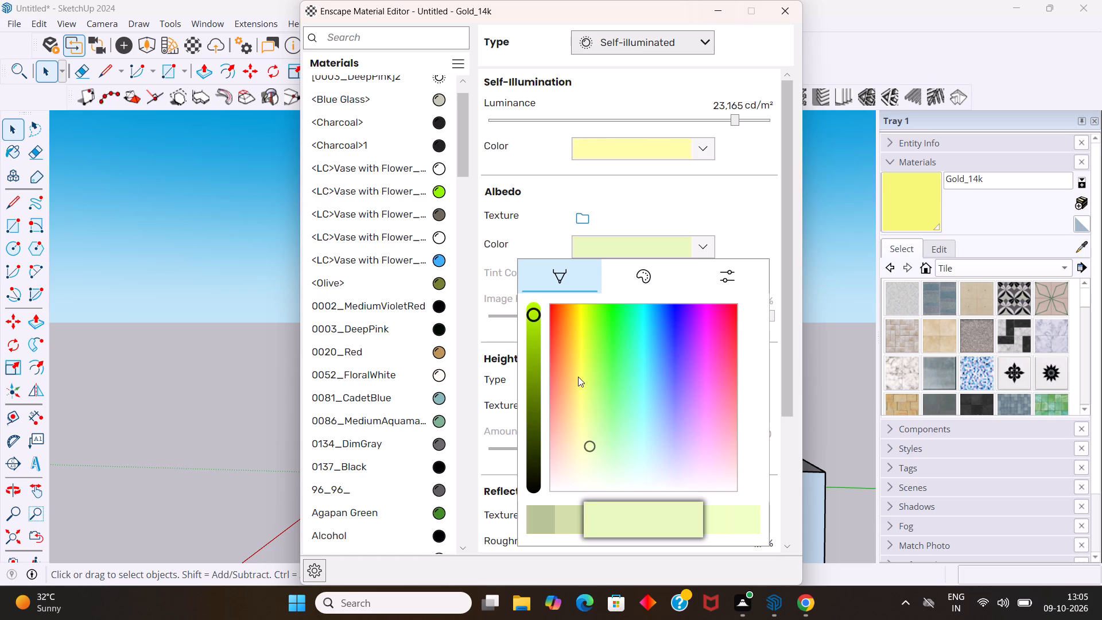
{"action": "left_click_drag", "start_coordinate": [577, 373], "coordinate": [583, 371]}
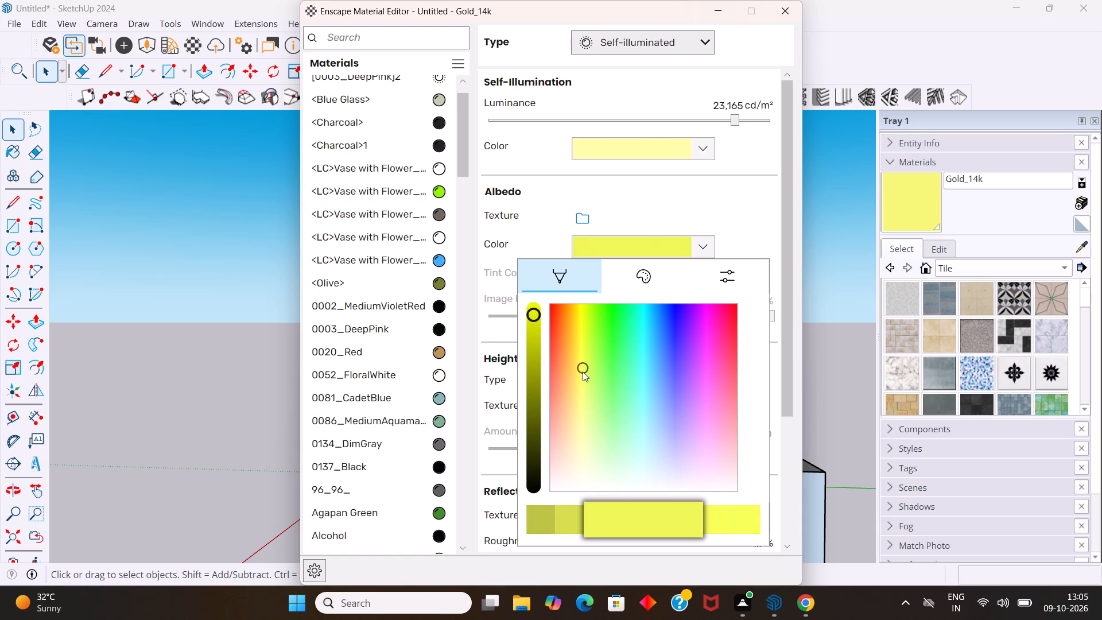
{"action": "left_click_drag", "start_coordinate": [583, 371], "coordinate": [587, 423]}
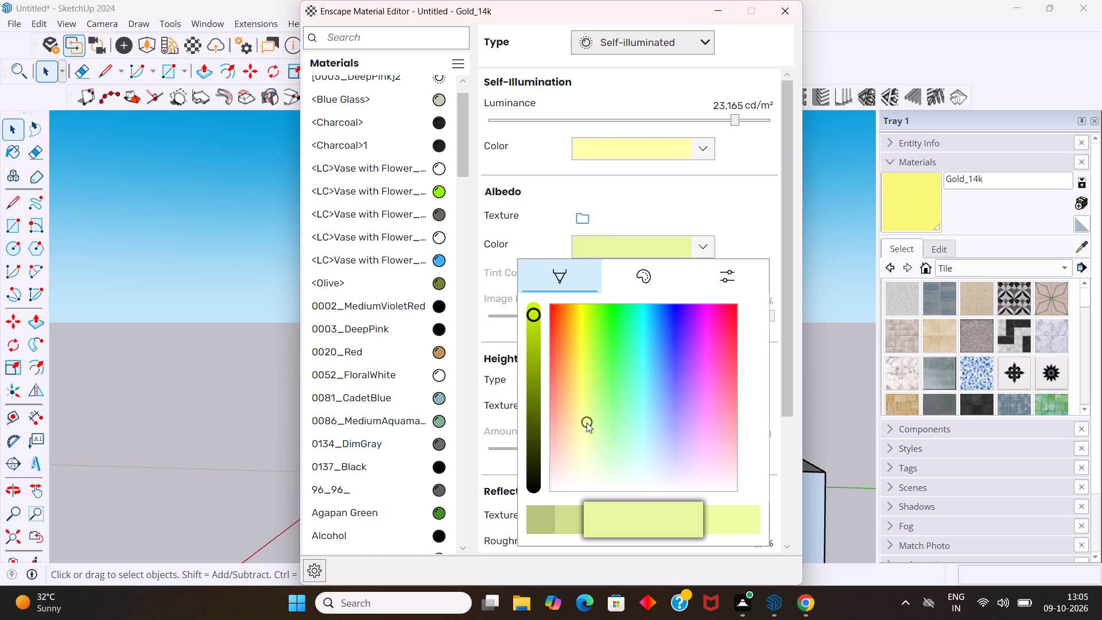
{"action": "left_click_drag", "start_coordinate": [587, 423], "coordinate": [581, 418]}
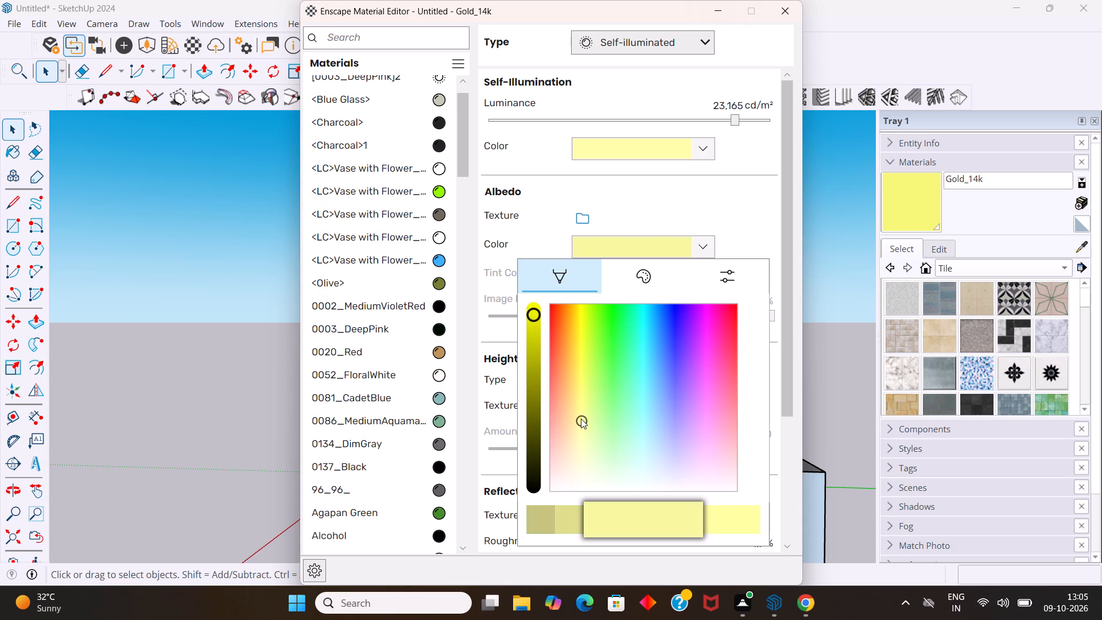
{"action": "left_click_drag", "start_coordinate": [581, 418], "coordinate": [580, 400]}
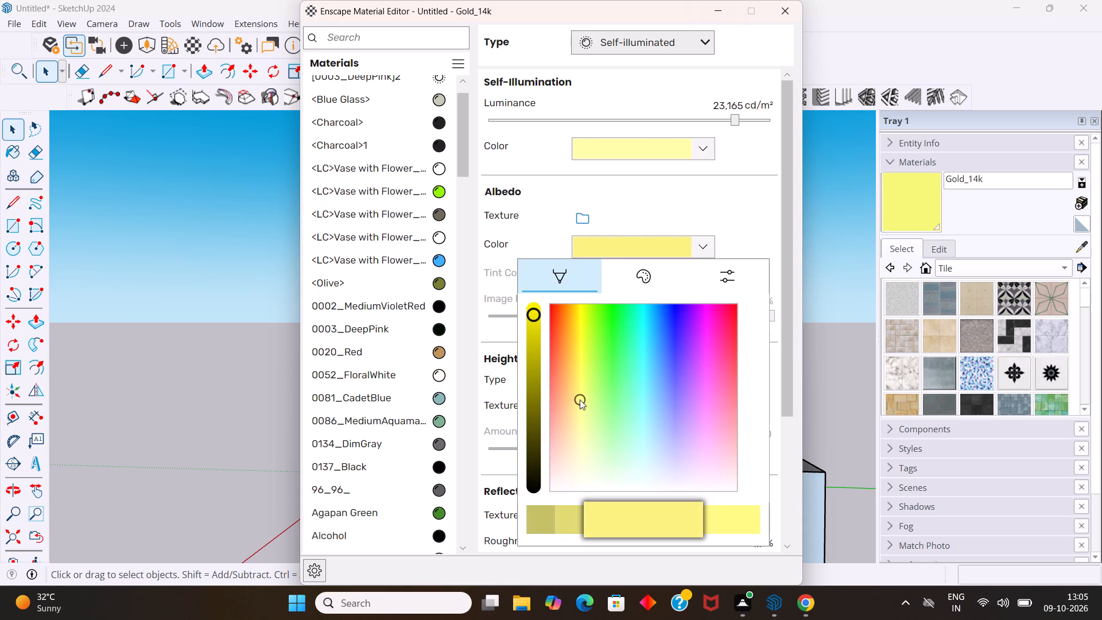
{"action": "left_click_drag", "start_coordinate": [580, 400], "coordinate": [584, 371]}
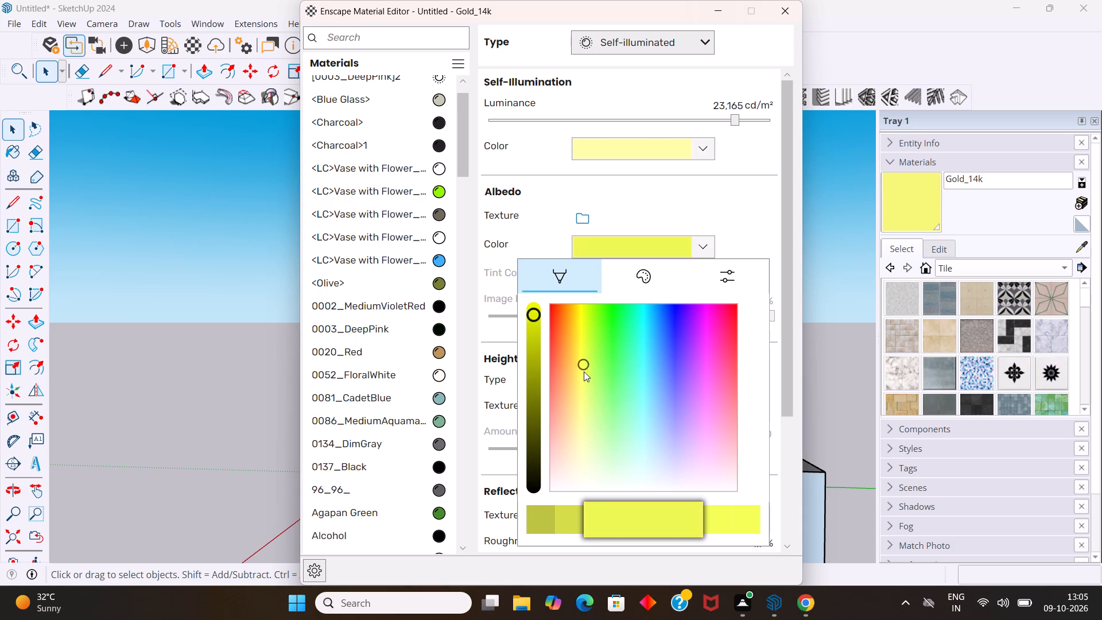
{"action": "left_click_drag", "start_coordinate": [584, 371], "coordinate": [582, 410]}
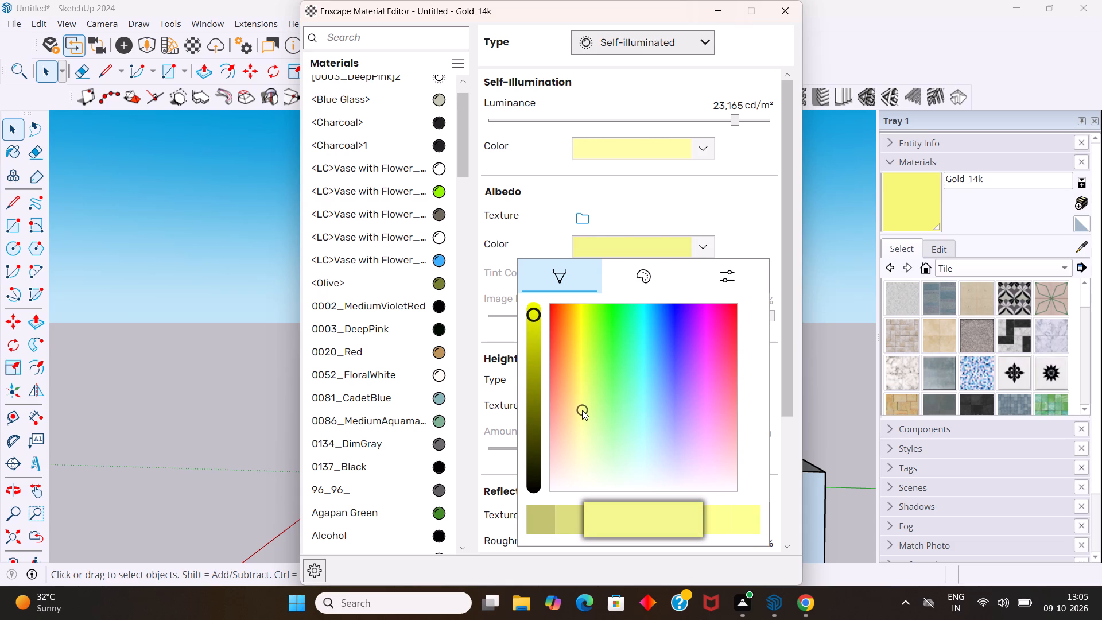
{"action": "left_click_drag", "start_coordinate": [582, 410], "coordinate": [581, 430]}
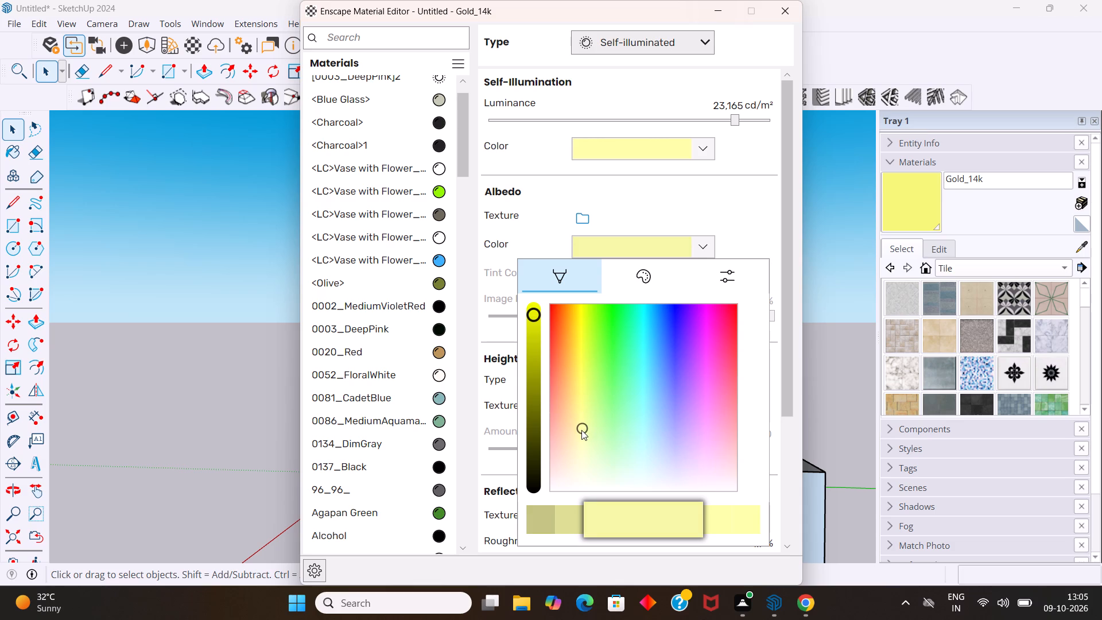
{"action": "left_click_drag", "start_coordinate": [581, 430], "coordinate": [580, 419]}
{"action": "left_click", "coordinate": [823, 202]}
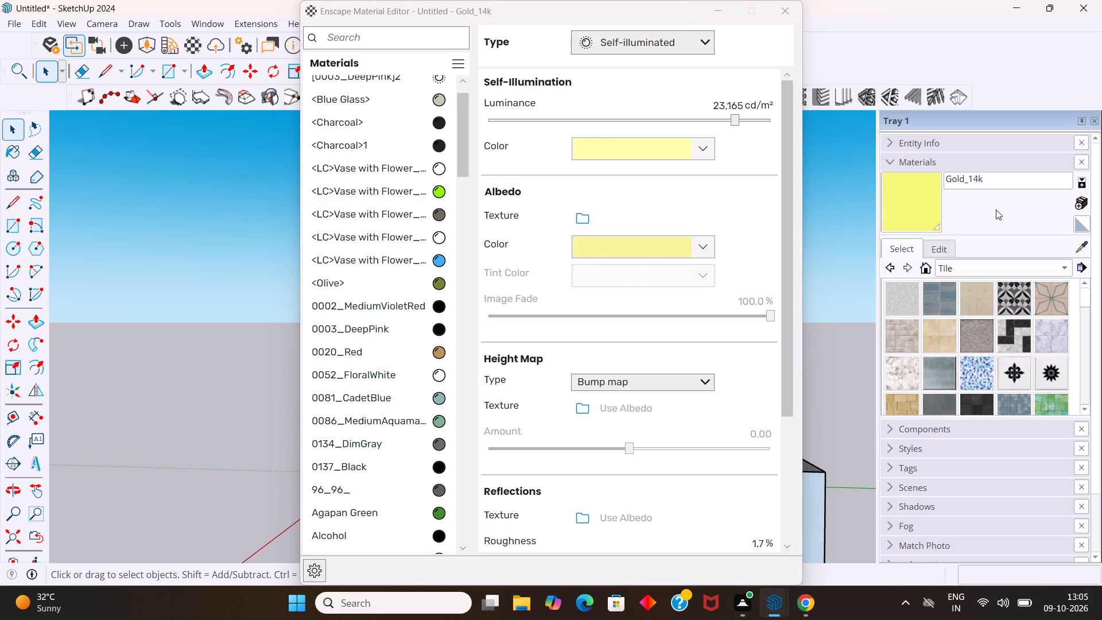
Keep the new Gold_14k colors and close the Enscape Material Editor.
{"action": "left_click", "coordinate": [996, 210]}
{"action": "scroll", "coordinate": [677, 361], "scroll_direction": "down", "scroll_amount": 2}
{"action": "scroll", "coordinate": [701, 410], "scroll_direction": "down", "scroll_amount": 4}
{"action": "scroll", "coordinate": [760, 444], "scroll_direction": "down", "scroll_amount": 3}
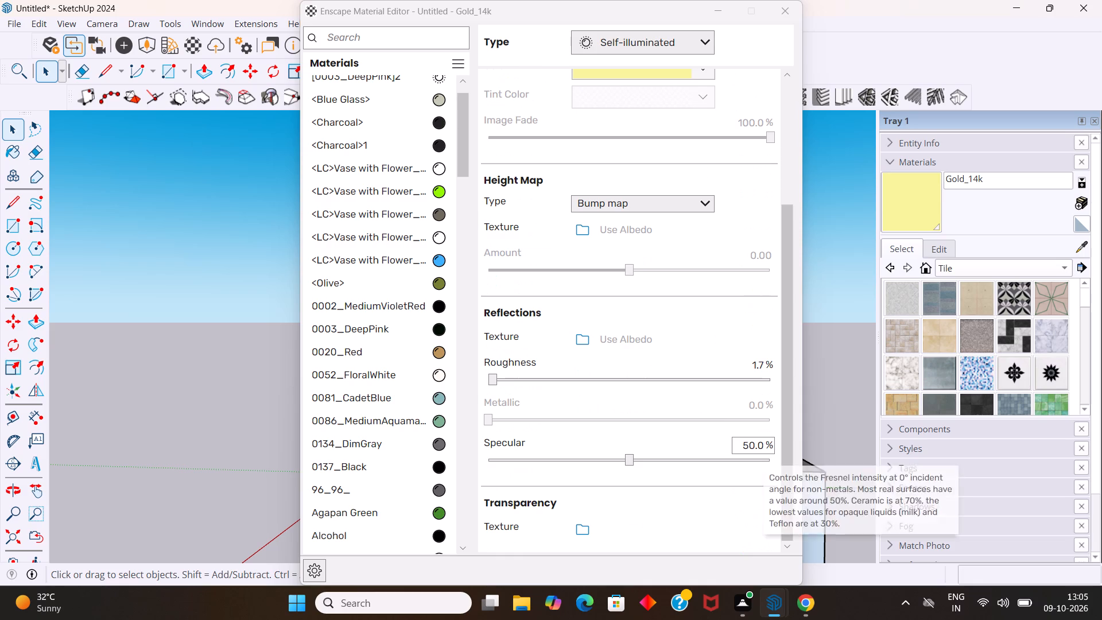
{"action": "scroll", "coordinate": [797, 401], "scroll_direction": "down", "scroll_amount": 3}
{"action": "left_click", "coordinate": [920, 204]}
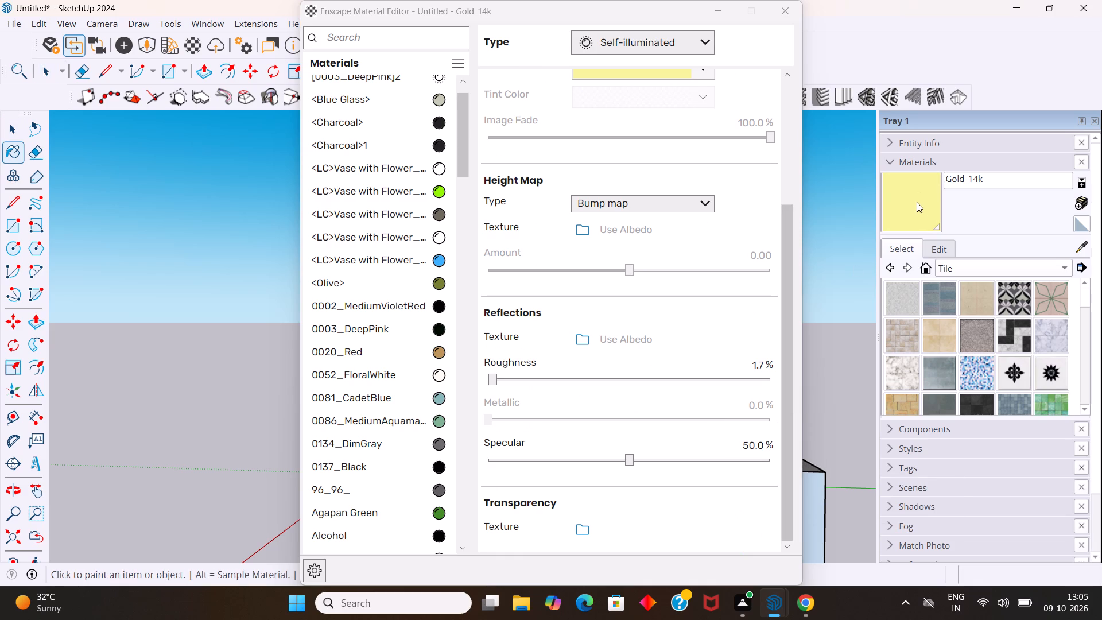
{"action": "left_click", "coordinate": [786, 5]}
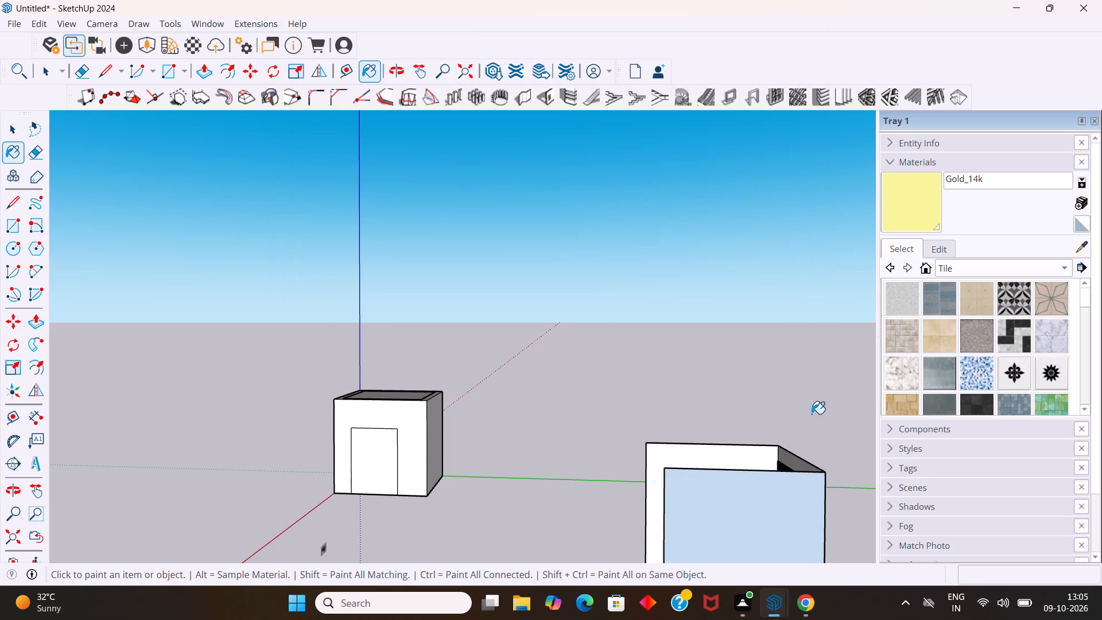
Switch to the Enscape render and move back into the room to examine the false ceiling and TV wall lighting.
{"action": "left_click", "coordinate": [771, 607]}
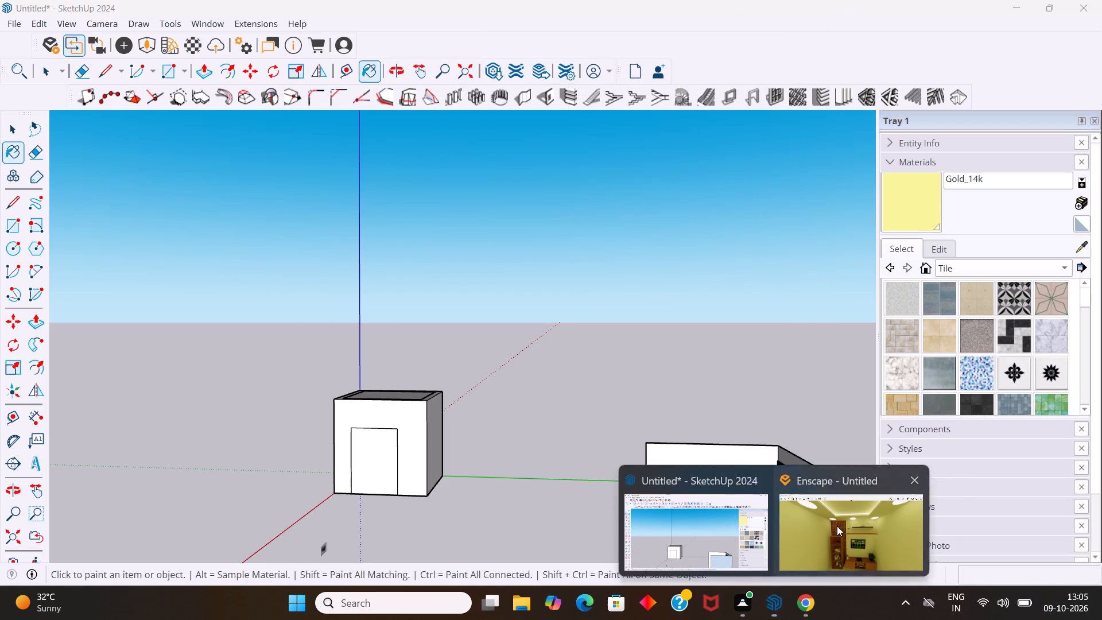
{"action": "left_click", "coordinate": [840, 525]}
{"action": "scroll", "coordinate": [651, 303], "scroll_direction": "down", "scroll_amount": 4}
{"action": "scroll", "coordinate": [631, 351], "scroll_direction": "up", "scroll_amount": 2}
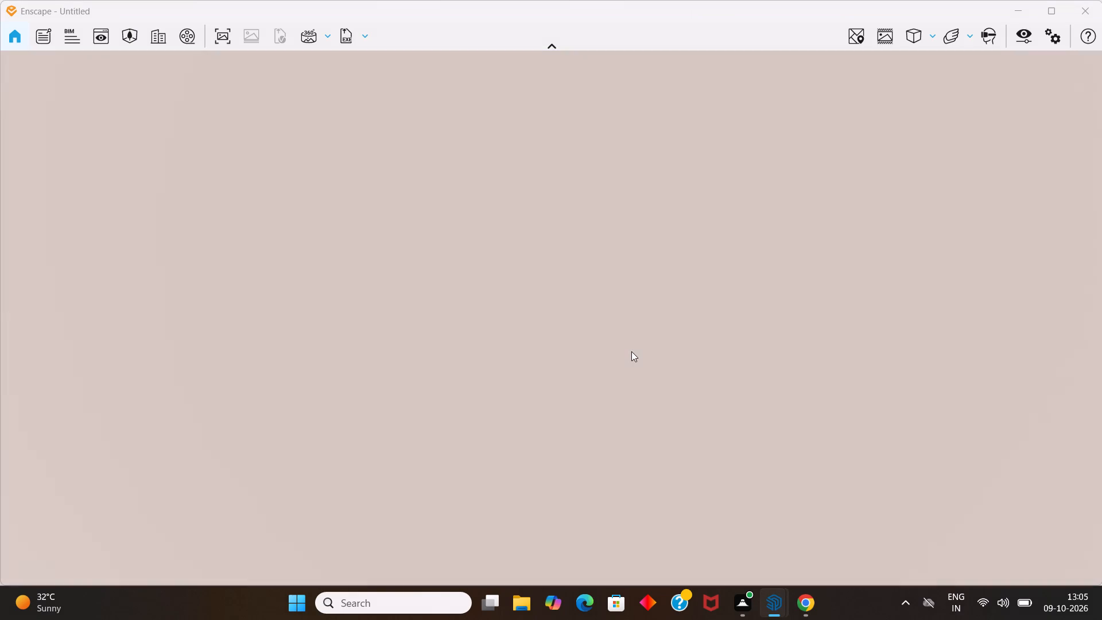
{"action": "scroll", "coordinate": [631, 351], "scroll_direction": "up", "scroll_amount": 1}
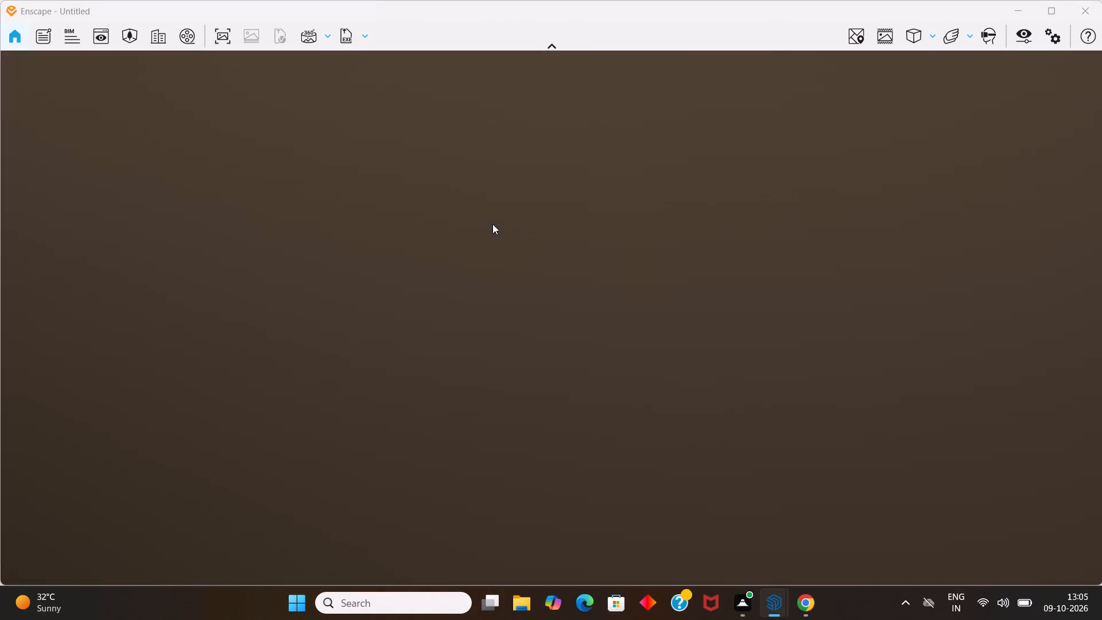
{"action": "middle_click", "coordinate": [492, 224]}
{"action": "middle_click", "coordinate": [492, 224]}
{"action": "middle_click_drag", "start_coordinate": [499, 216], "coordinate": [773, 459]}
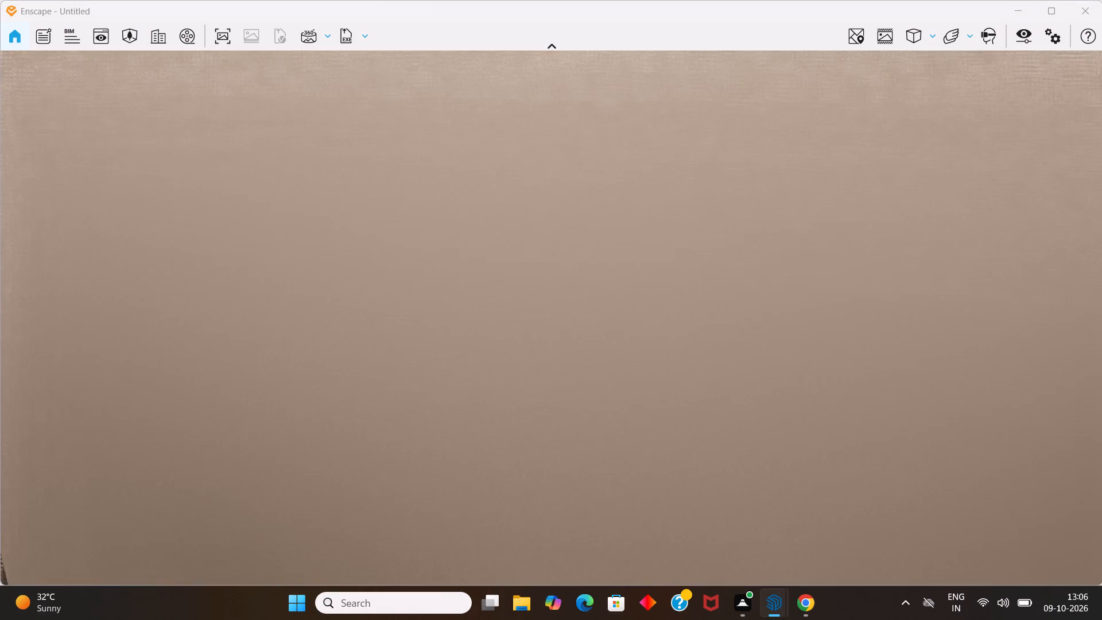
{"action": "middle_click_drag", "start_coordinate": [773, 459], "coordinate": [730, 525]}
{"action": "scroll", "coordinate": [439, 181], "scroll_direction": "up", "scroll_amount": 1}
{"action": "scroll", "coordinate": [468, 293], "scroll_direction": "up", "scroll_amount": 1}
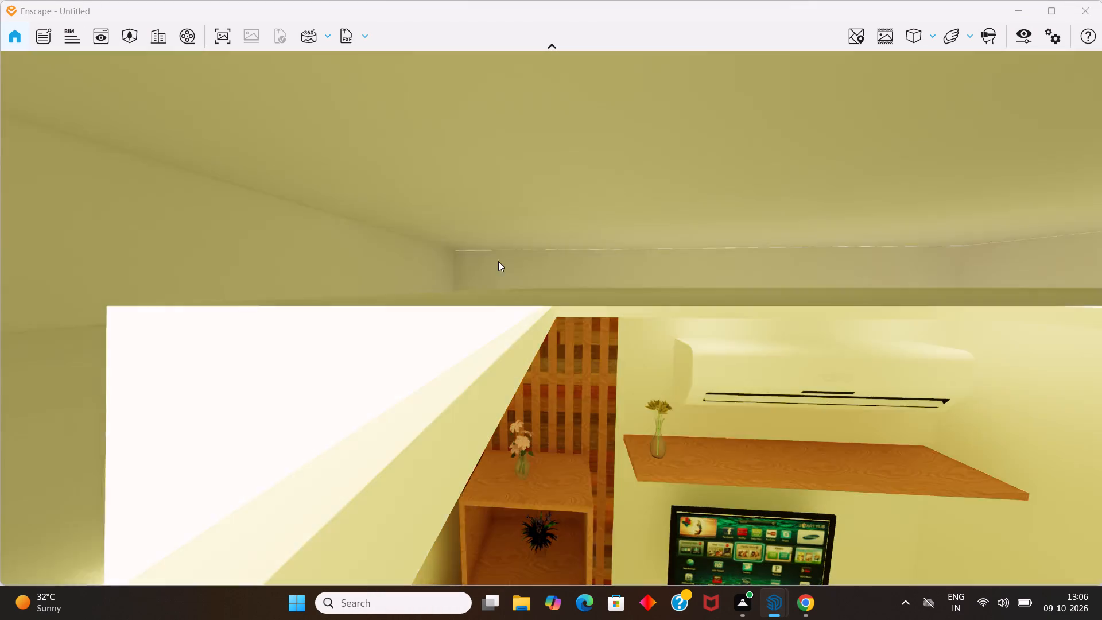
{"action": "middle_click_drag", "start_coordinate": [660, 324], "coordinate": [375, 50]}
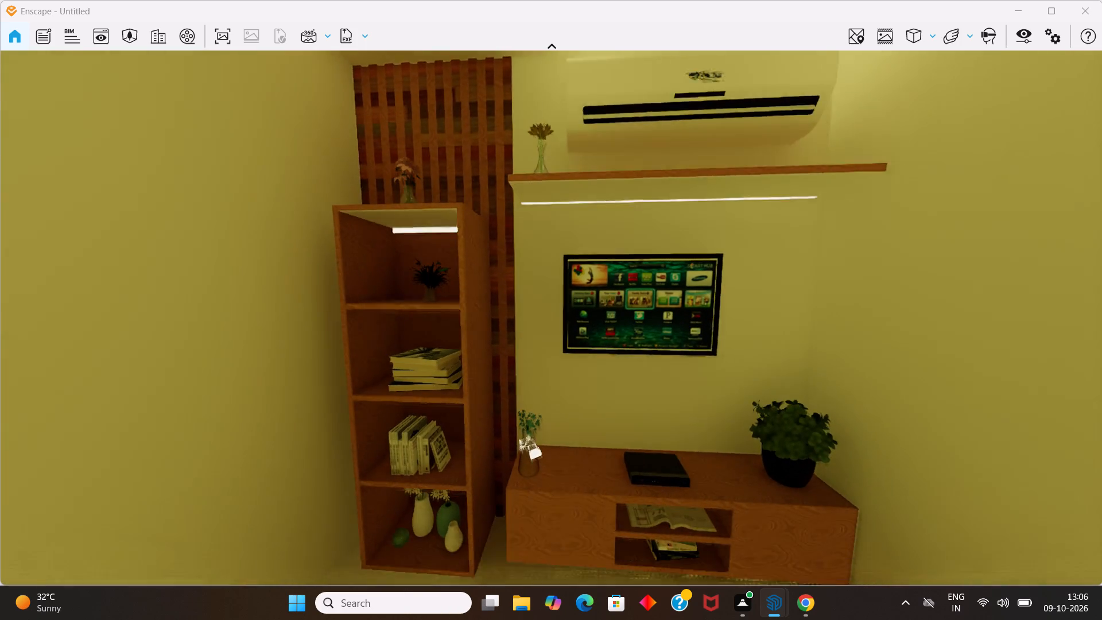
{"action": "middle_click_drag", "start_coordinate": [375, 50], "coordinate": [367, 77]}
Examine the TV wall, shelves, coffee table and side walls from further back in the room under the revised Gold_14k lighting.
{"action": "middle_click", "coordinate": [669, 575]}
{"action": "middle_click_drag", "start_coordinate": [665, 573], "coordinate": [590, 356]}
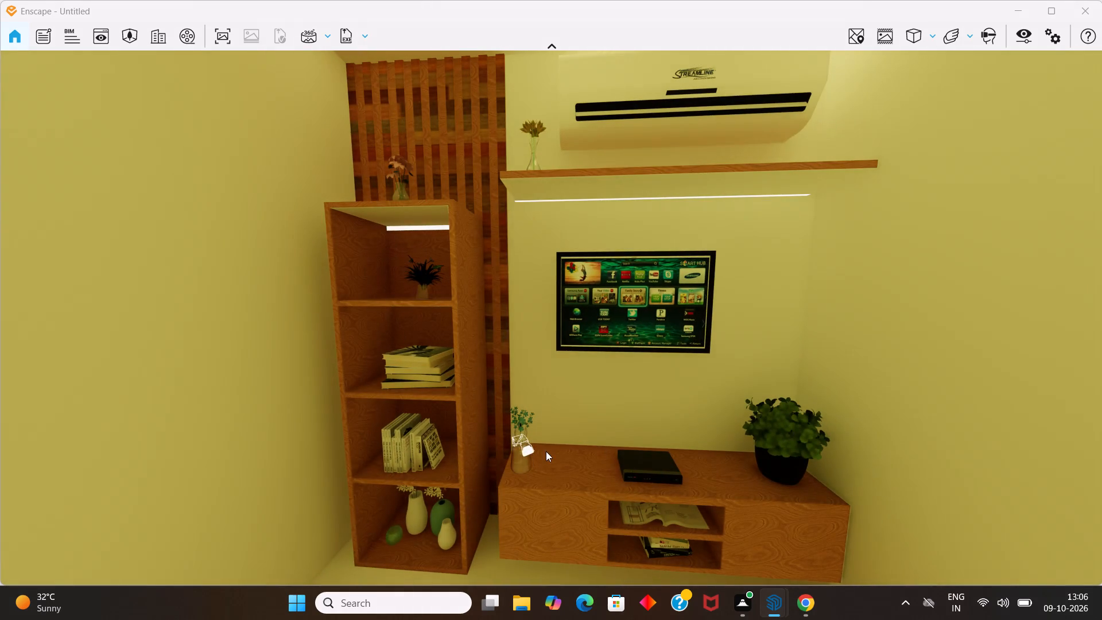
{"action": "middle_click_drag", "start_coordinate": [571, 417], "coordinate": [551, 114]}
{"action": "scroll", "coordinate": [552, 118], "scroll_direction": "down", "scroll_amount": 1}
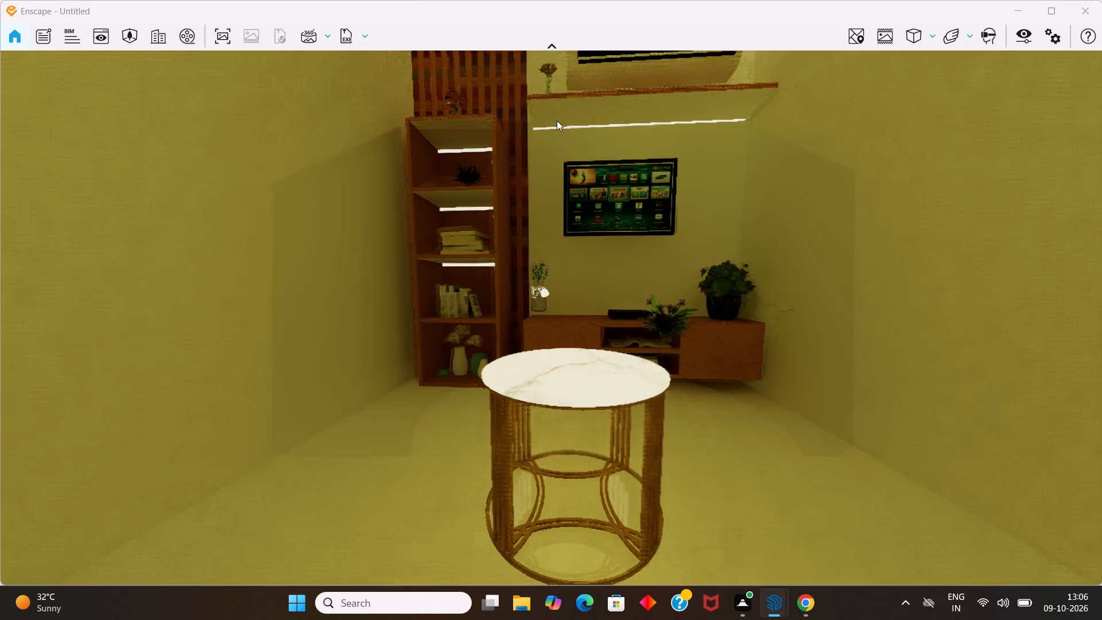
{"action": "middle_click_drag", "start_coordinate": [673, 593], "coordinate": [656, 542]}
{"action": "middle_click_drag", "start_coordinate": [655, 538], "coordinate": [599, 257]}
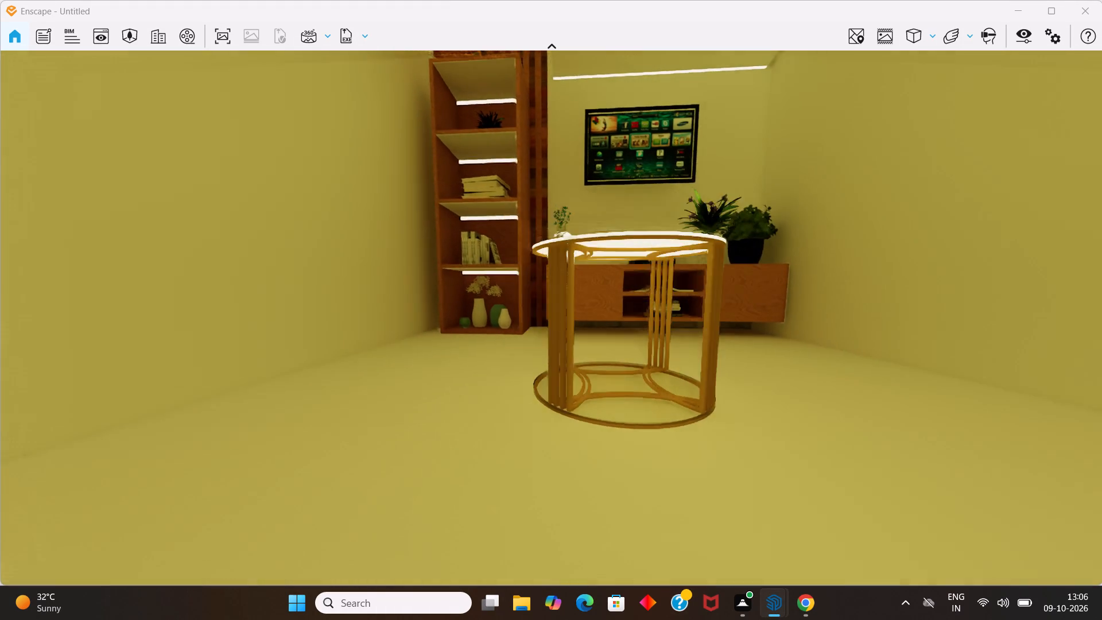
{"action": "middle_click_drag", "start_coordinate": [599, 257], "coordinate": [546, 323]}
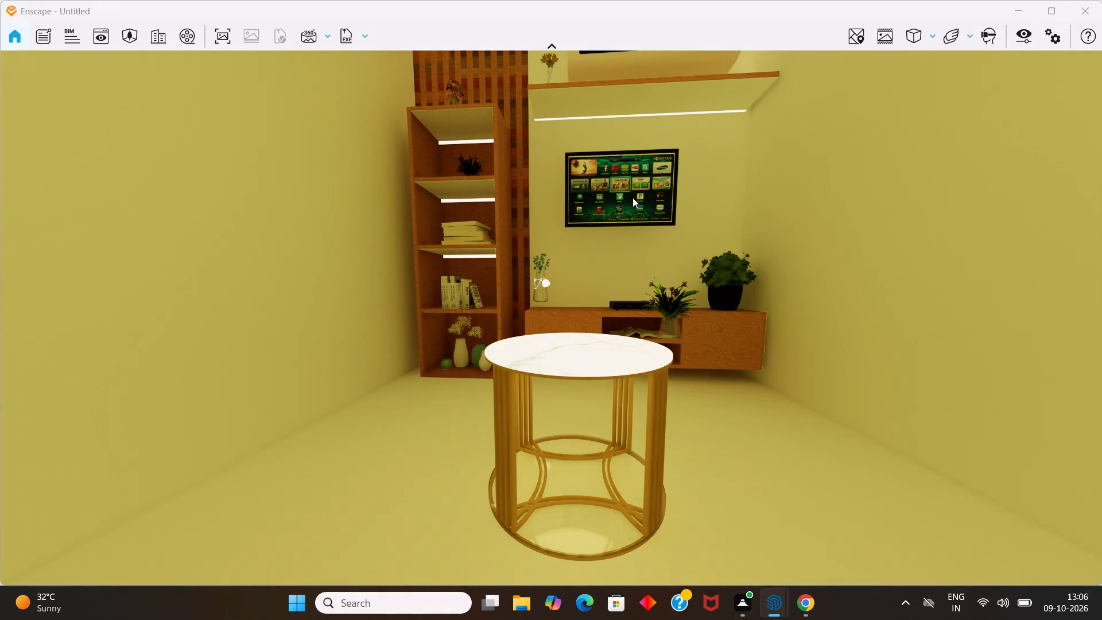
{"action": "middle_click_drag", "start_coordinate": [631, 201], "coordinate": [616, 215]}
{"action": "scroll", "coordinate": [619, 284], "scroll_direction": "down", "scroll_amount": 1}
{"action": "scroll", "coordinate": [614, 250], "scroll_direction": "up", "scroll_amount": 1}
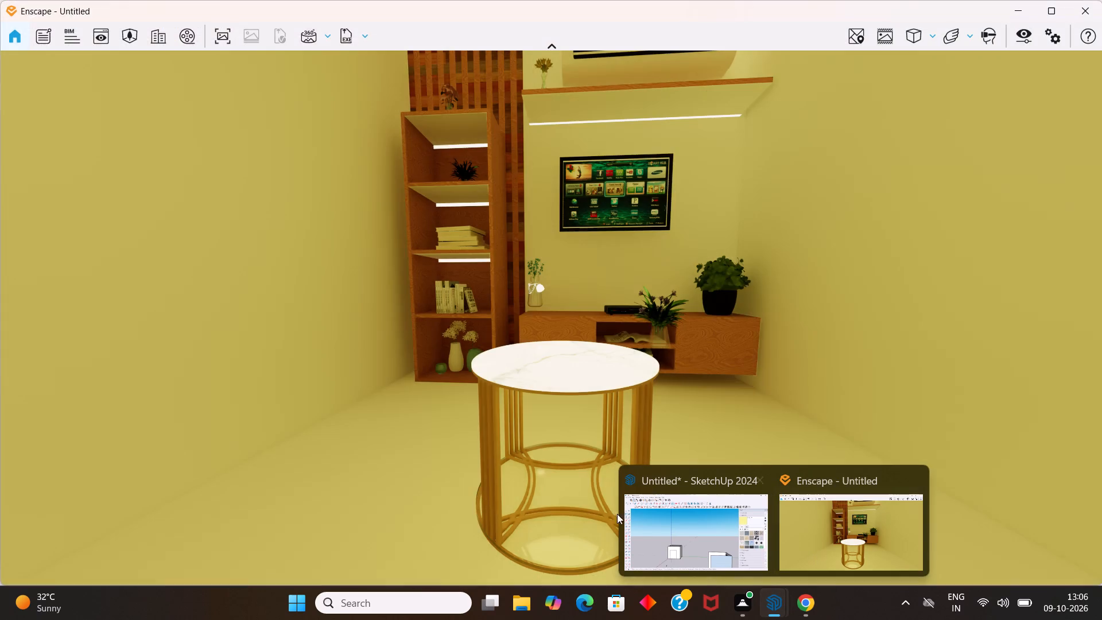
Switch to SketchUp, reopen the Enscape Material Editor and set Gold_14k's self-illumination color to a paler, creamier yellow.
{"action": "left_click", "coordinate": [672, 516]}
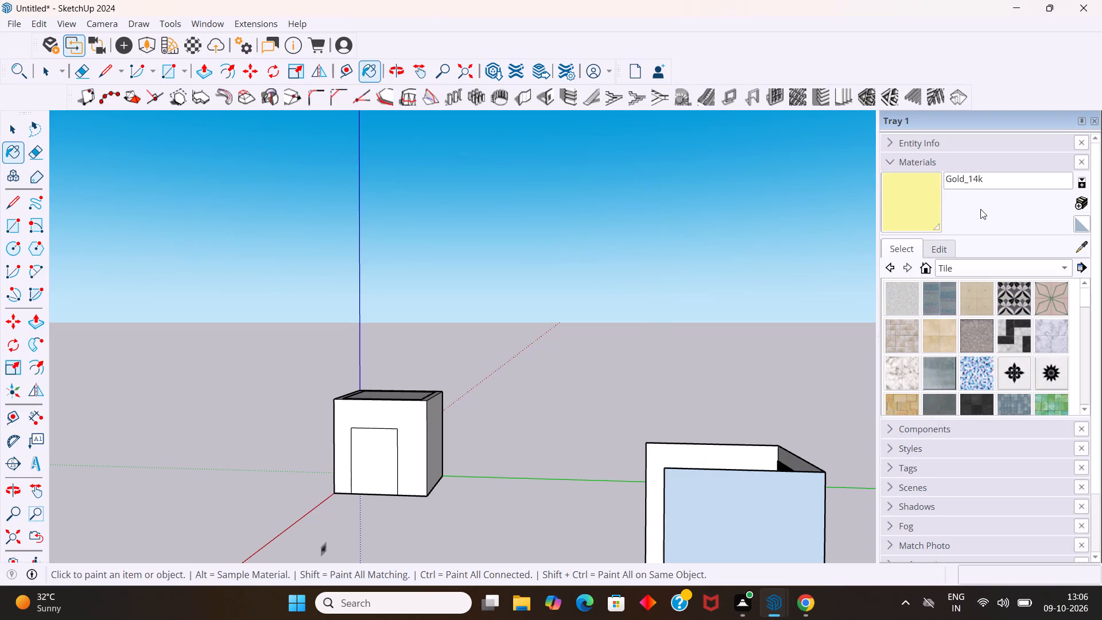
{"action": "left_click", "coordinate": [932, 225]}
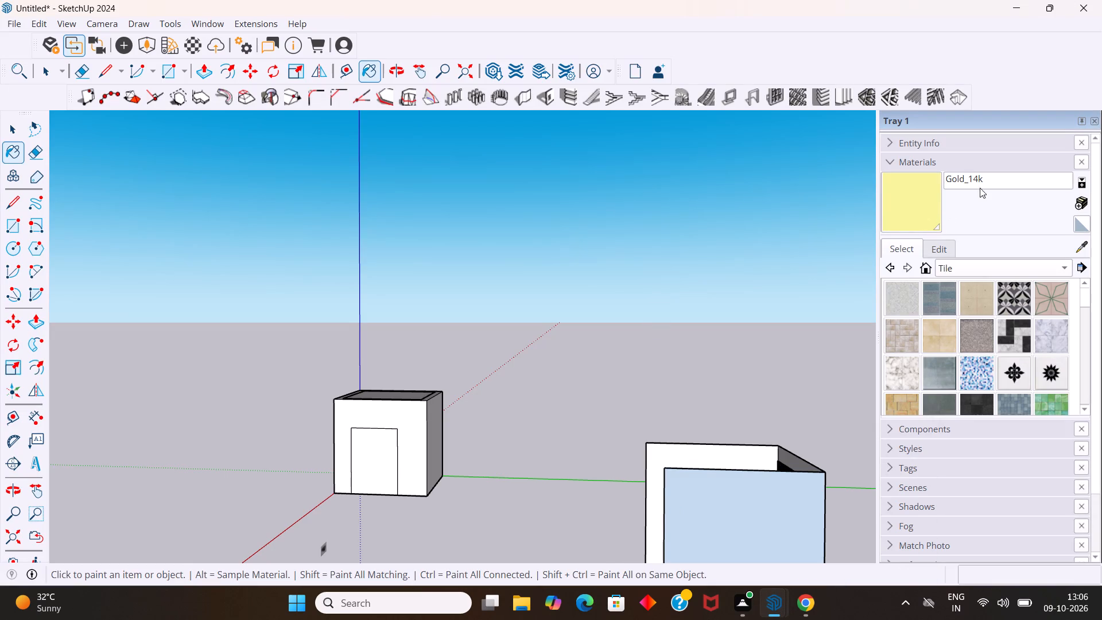
{"action": "left_click", "coordinate": [983, 183]}
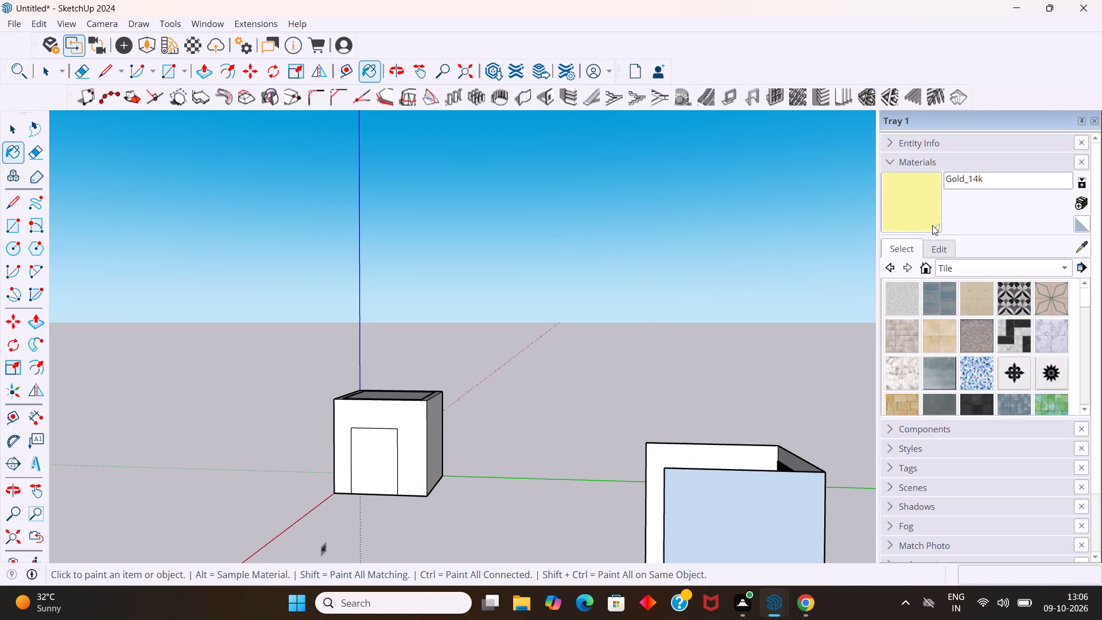
{"action": "left_click", "coordinate": [932, 225]}
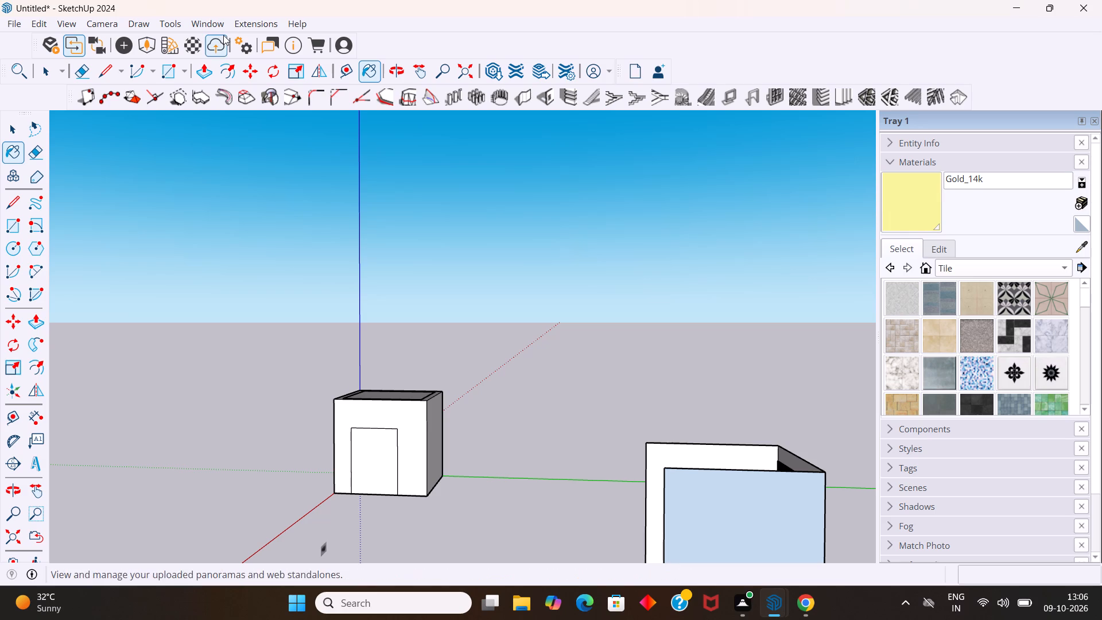
{"action": "left_click", "coordinate": [195, 46]}
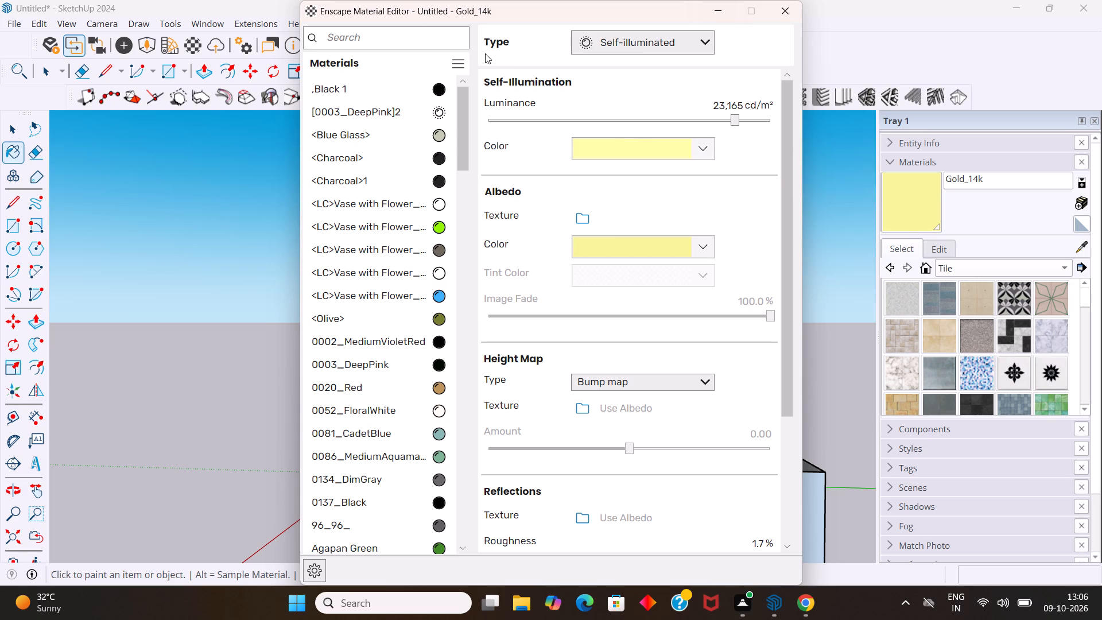
{"action": "left_click", "coordinate": [705, 149]}
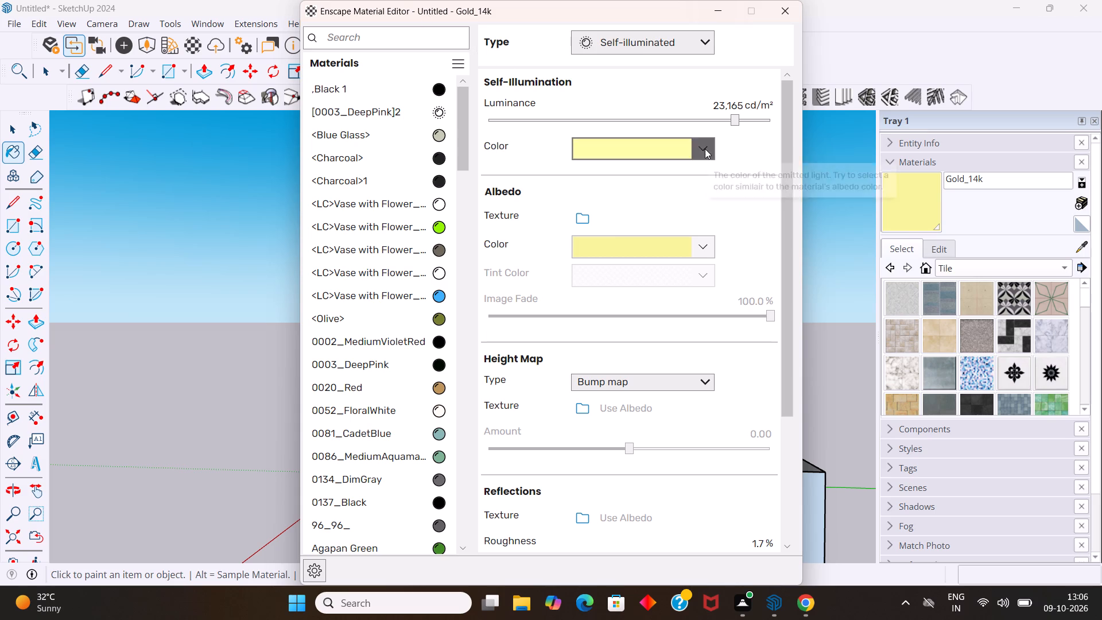
{"action": "left_click", "coordinate": [582, 344]}
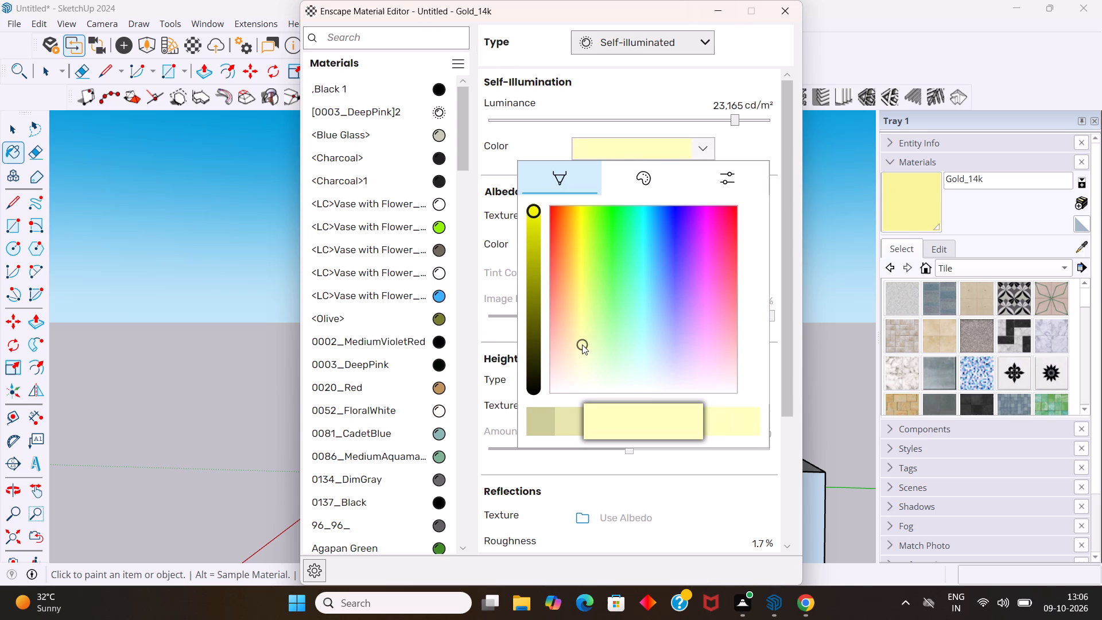
{"action": "left_click", "coordinate": [582, 351]}
{"action": "left_click", "coordinate": [583, 375]}
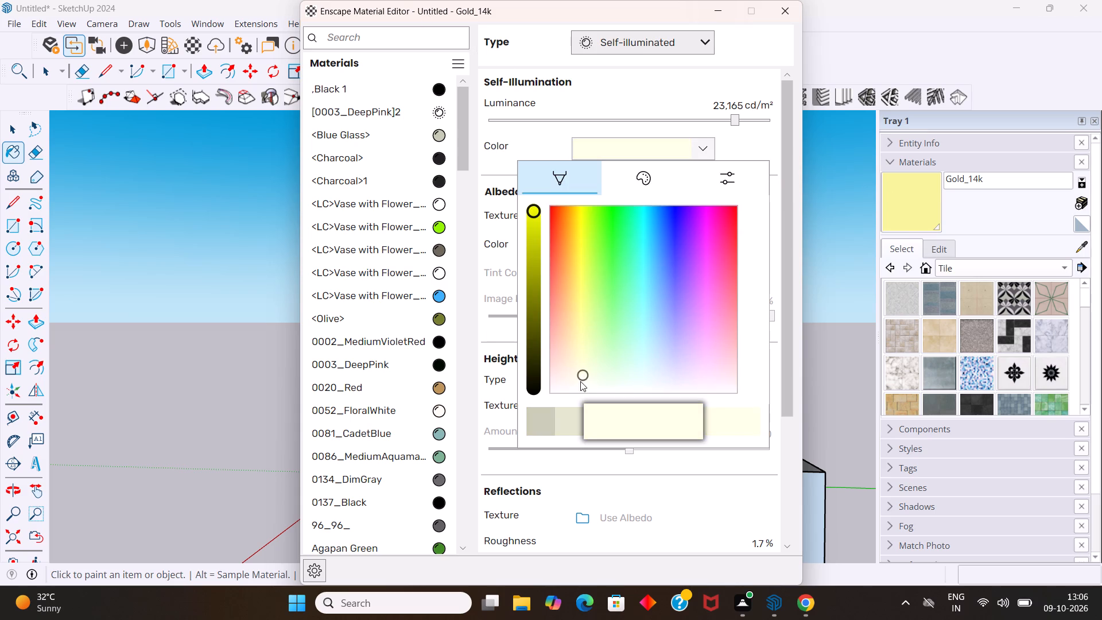
{"action": "left_click_drag", "start_coordinate": [583, 380], "coordinate": [557, 189]}
{"action": "left_click_drag", "start_coordinate": [548, 189], "coordinate": [542, 191]}
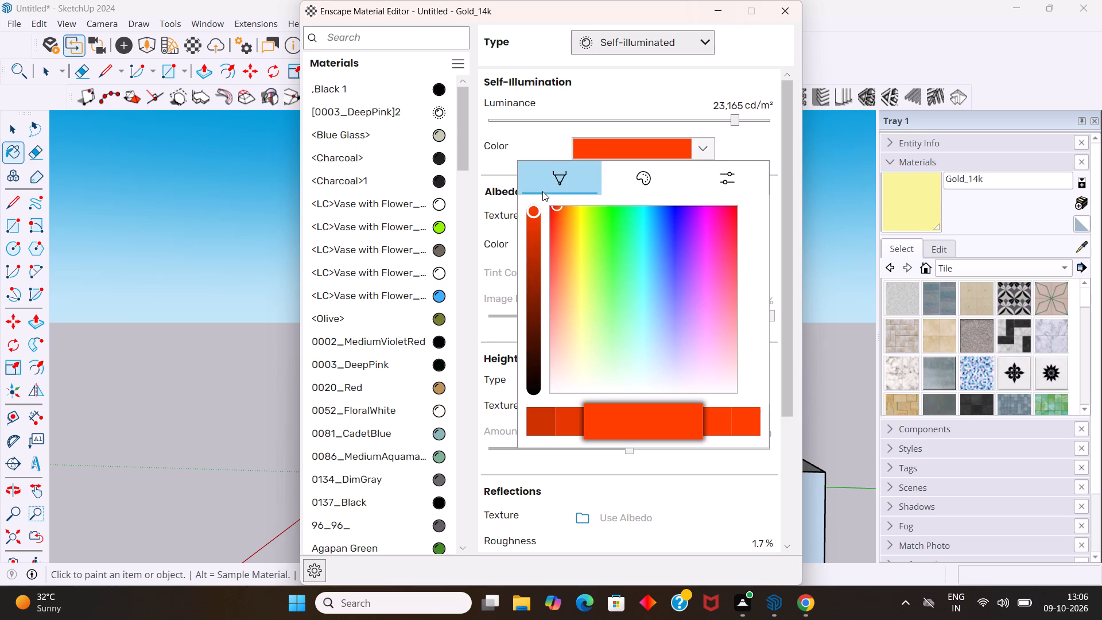
{"action": "left_click_drag", "start_coordinate": [542, 191], "coordinate": [564, 315]}
{"action": "left_click", "coordinate": [581, 344]}
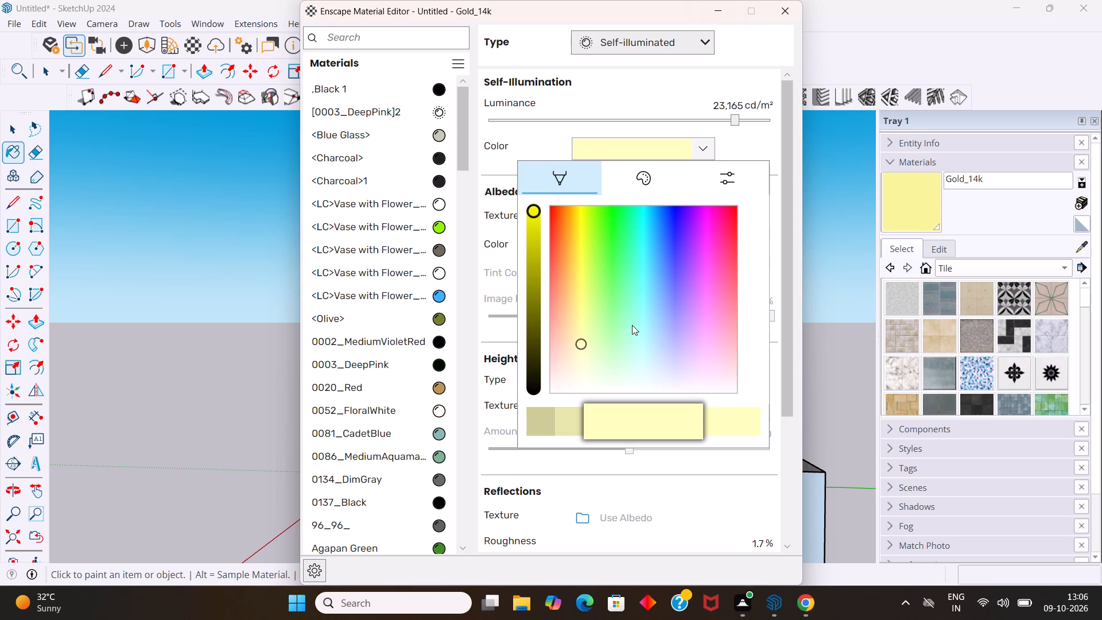
{"action": "left_click", "coordinate": [585, 360]}
{"action": "left_click", "coordinate": [581, 348]}
{"action": "left_click", "coordinate": [748, 140]}
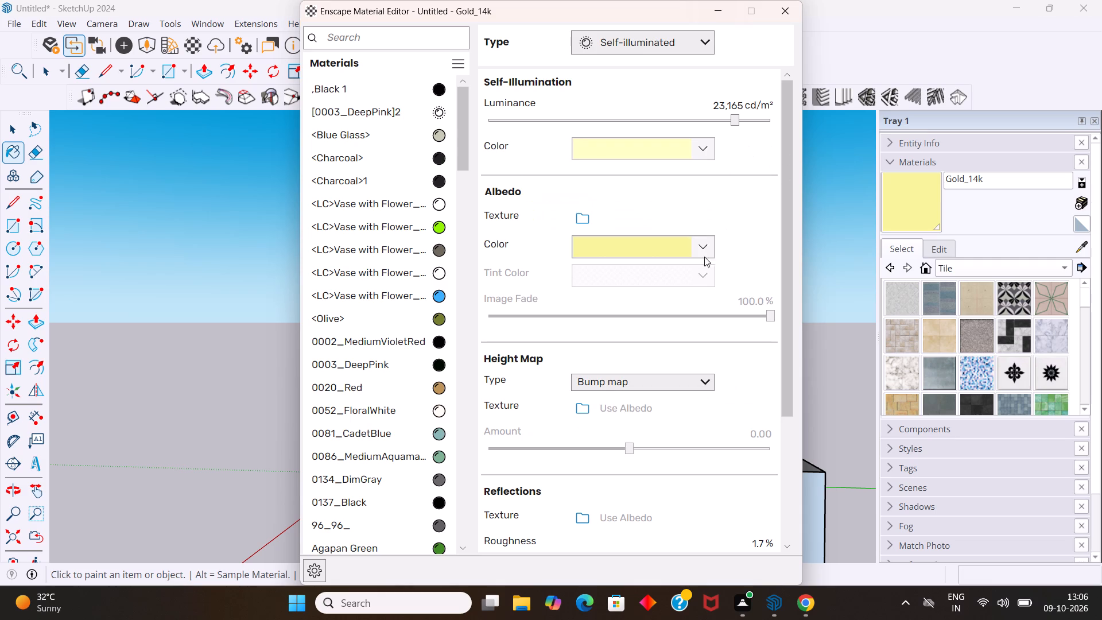
Lighten Gold_14k's albedo color to a very pale greenish yellow.
{"action": "left_click", "coordinate": [700, 251]}
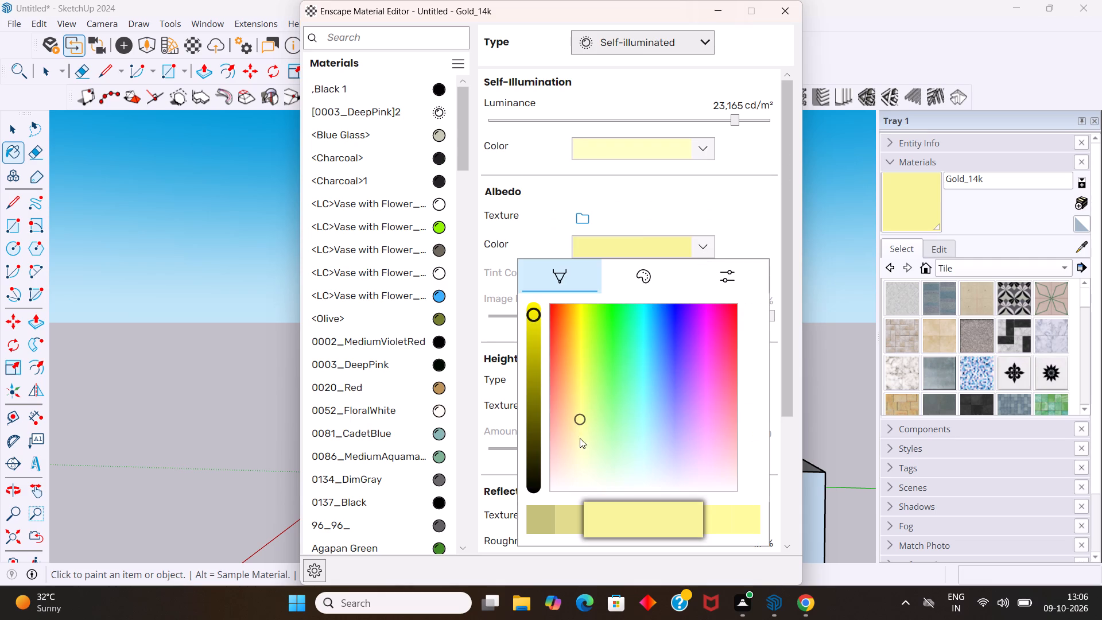
{"action": "left_click_drag", "start_coordinate": [582, 416], "coordinate": [619, 371]}
{"action": "left_click_drag", "start_coordinate": [619, 371], "coordinate": [578, 423]}
{"action": "left_click_drag", "start_coordinate": [578, 423], "coordinate": [581, 442]}
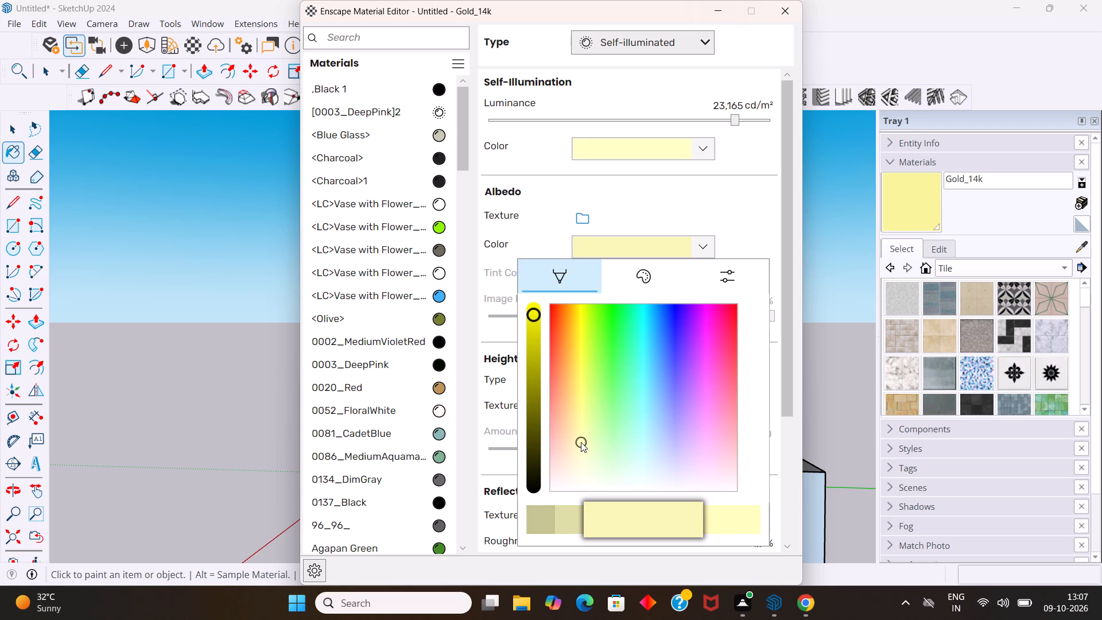
{"action": "left_click", "coordinate": [581, 442]}
{"action": "left_click", "coordinate": [754, 234]}
Raise Gold_14k's self-illumination luminance to 31,402 cd/m².
{"action": "scroll", "coordinate": [699, 331], "scroll_direction": "down", "scroll_amount": 2}
{"action": "scroll", "coordinate": [698, 333], "scroll_direction": "up", "scroll_amount": 3}
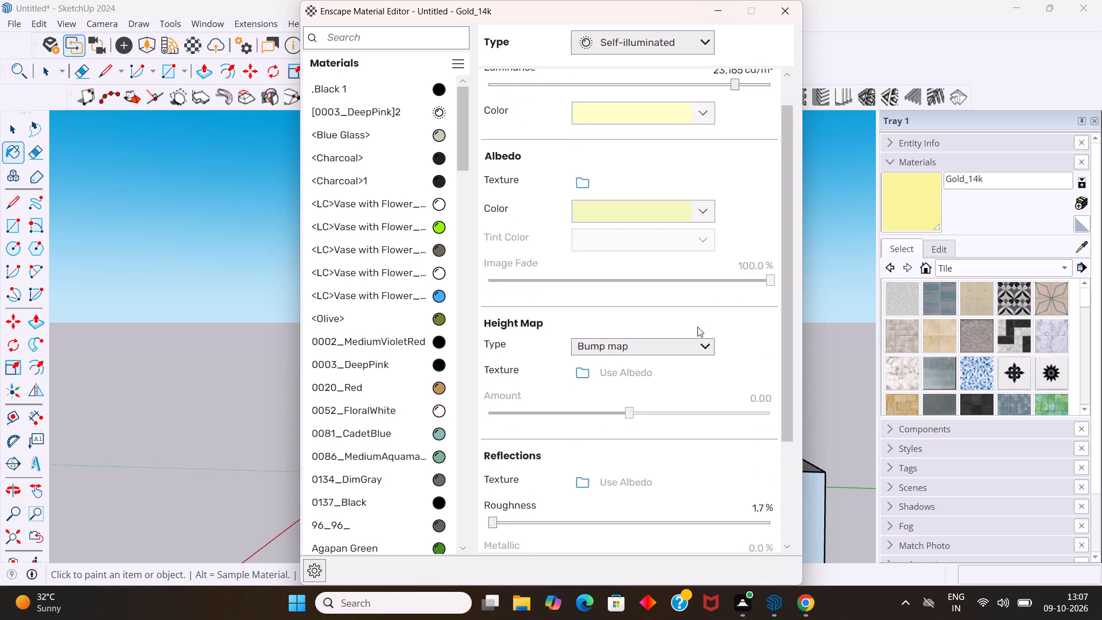
{"action": "scroll", "coordinate": [730, 216], "scroll_direction": "up", "scroll_amount": 1}
{"action": "left_click", "coordinate": [700, 119]}
{"action": "left_click", "coordinate": [730, 115]}
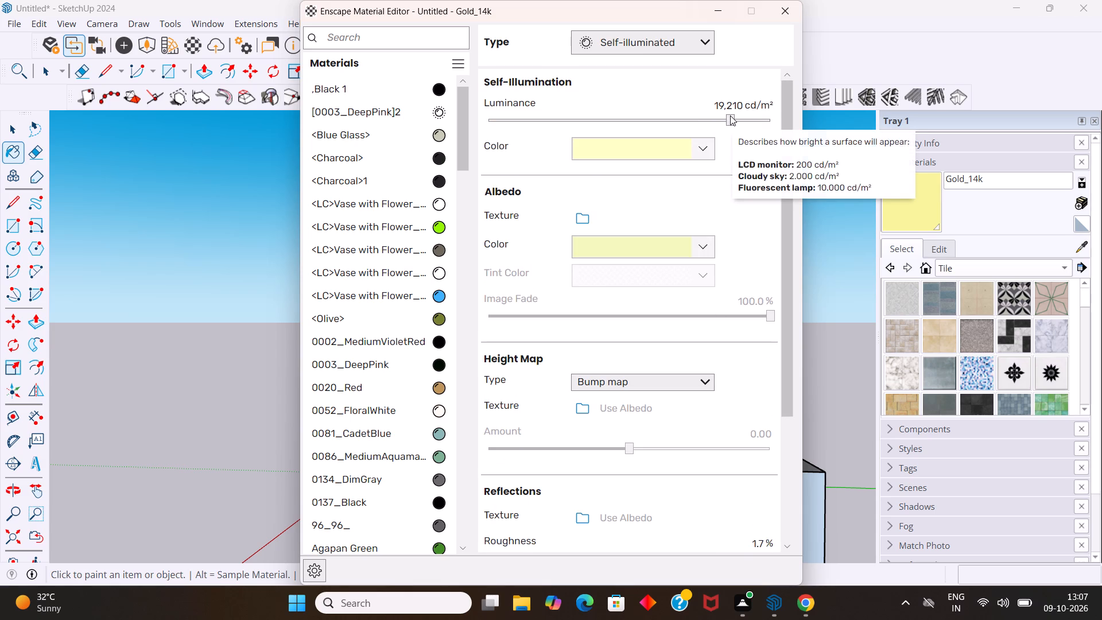
{"action": "left_click", "coordinate": [742, 119]}
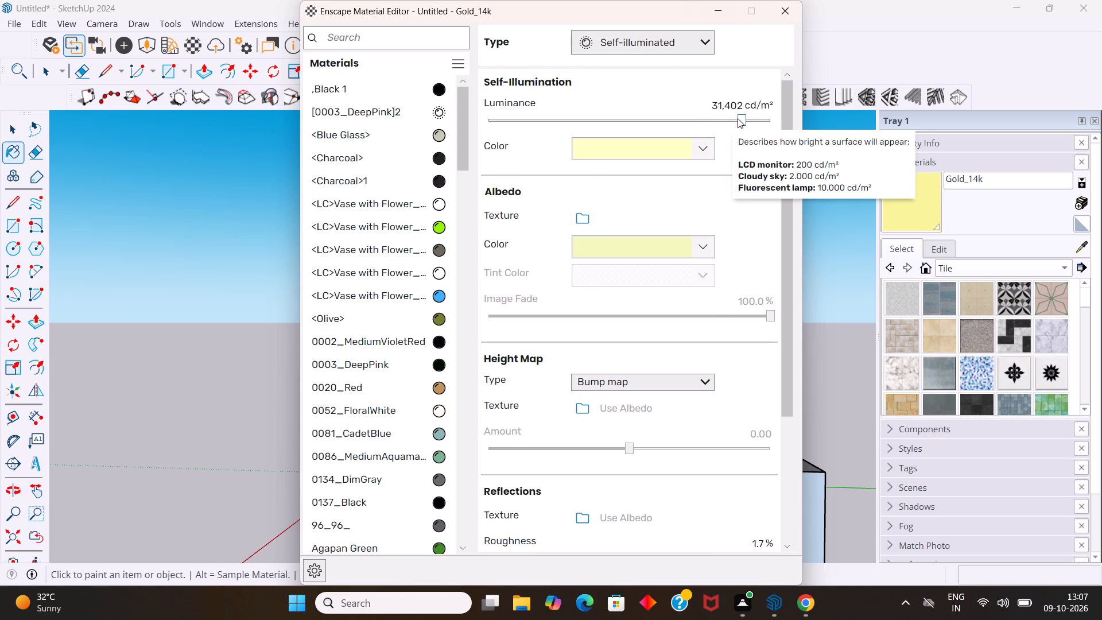
Lower Gold_14k's self-illumination luminance to 21,595 cd/m².
{"action": "left_click", "coordinate": [733, 118]}
Review Gold_14k's height map, reflection and color settings, keep its type as Self-illuminated, and close the Enscape Material Editor.
{"action": "scroll", "coordinate": [646, 299], "scroll_direction": "down", "scroll_amount": 3}
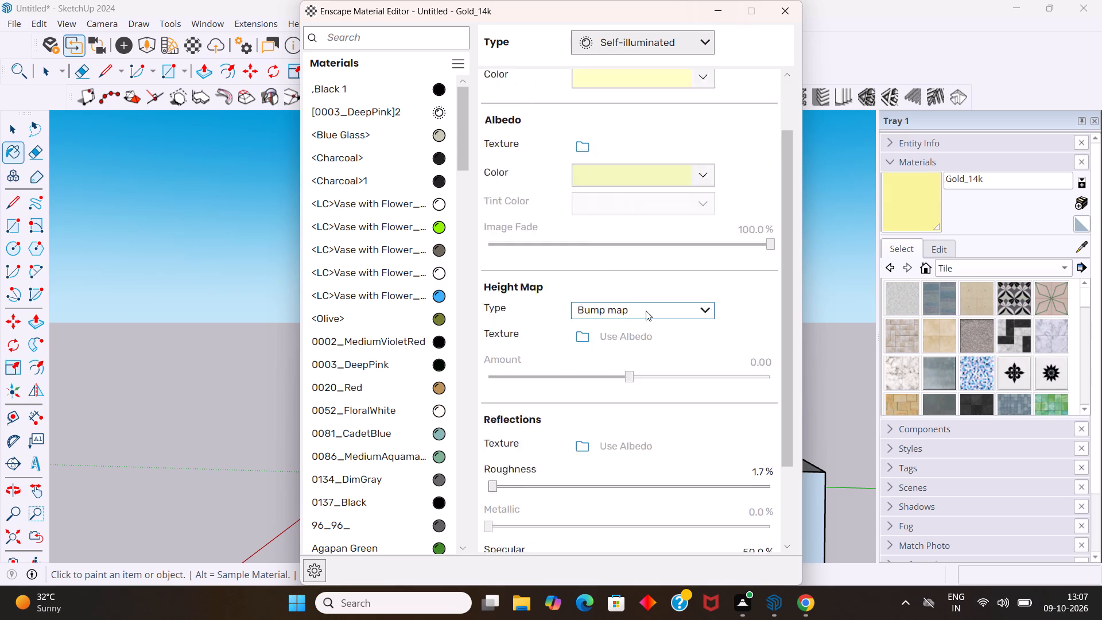
{"action": "scroll", "coordinate": [728, 347], "scroll_direction": "down", "scroll_amount": 3}
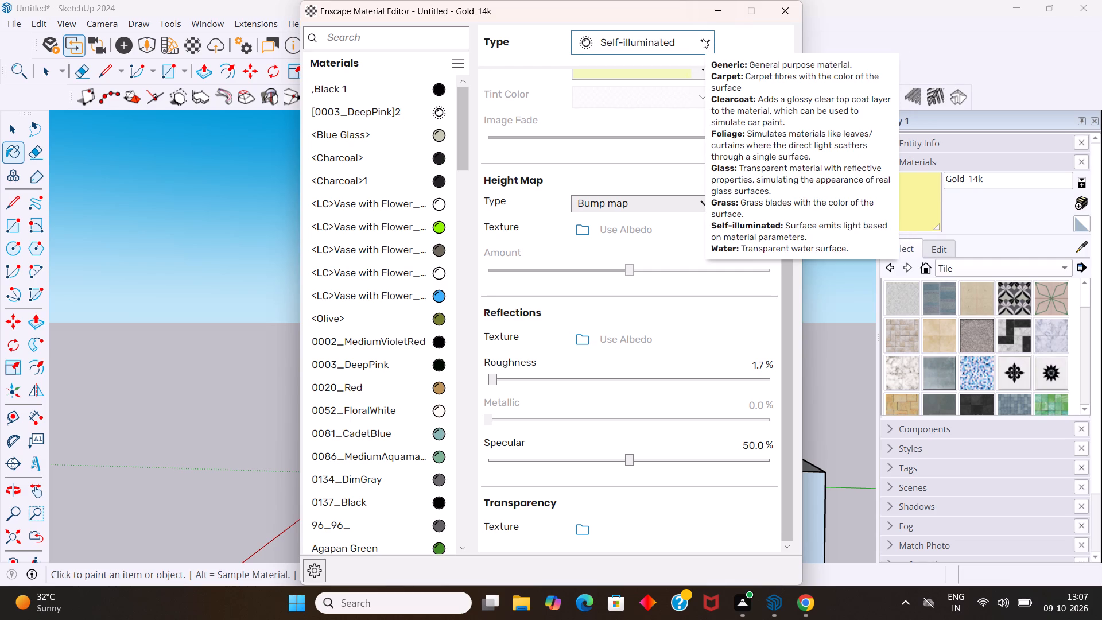
{"action": "left_click", "coordinate": [703, 38]}
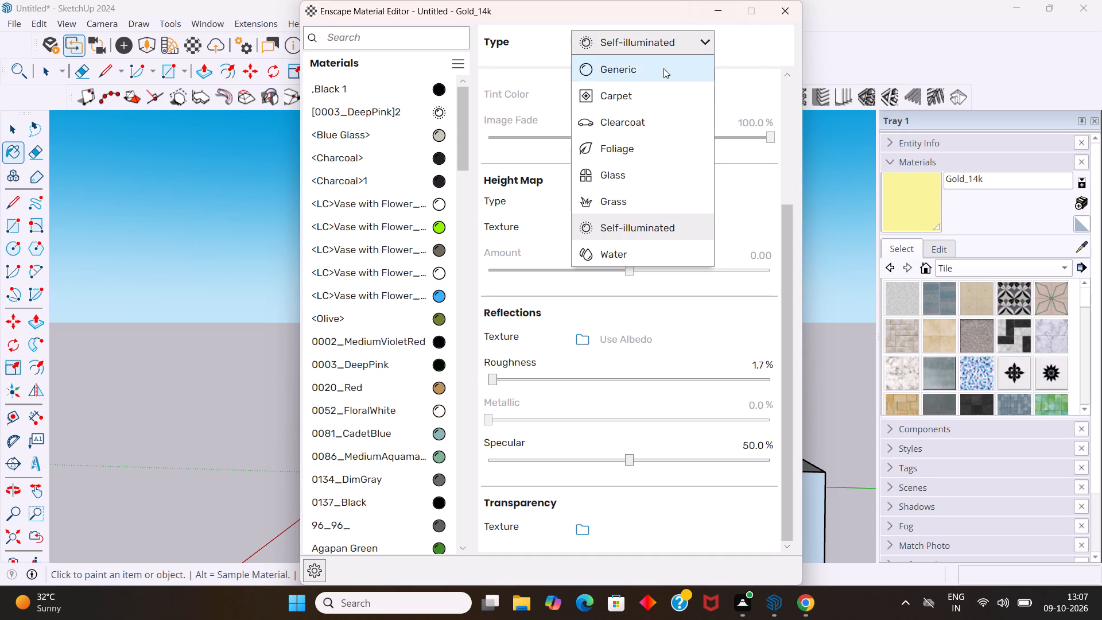
{"action": "left_click", "coordinate": [617, 228]}
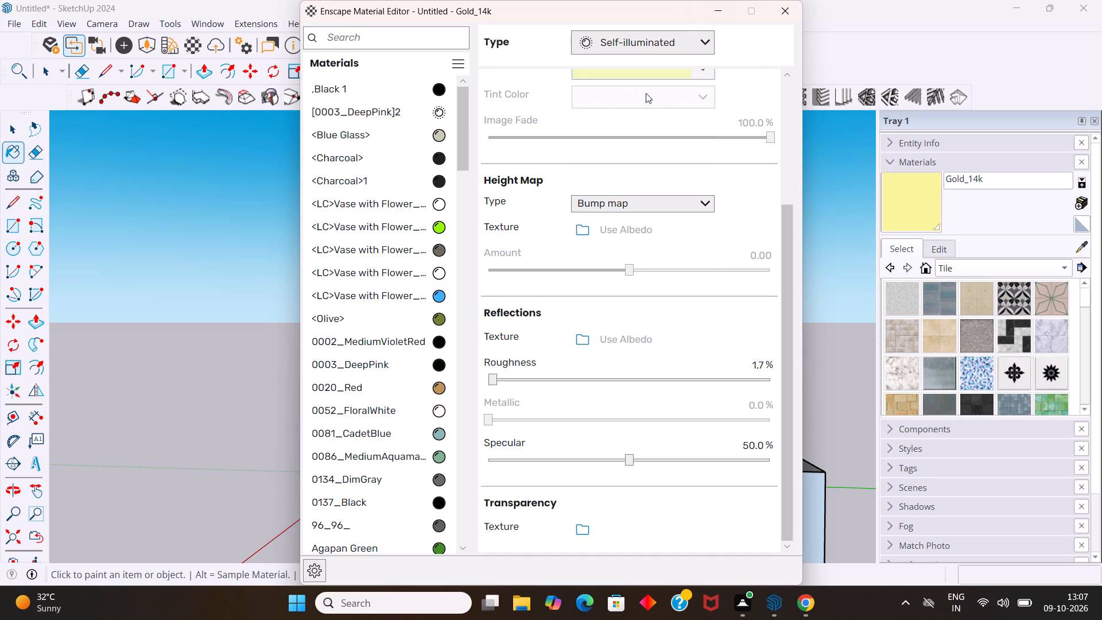
{"action": "scroll", "coordinate": [638, 135], "scroll_direction": "up", "scroll_amount": 8}
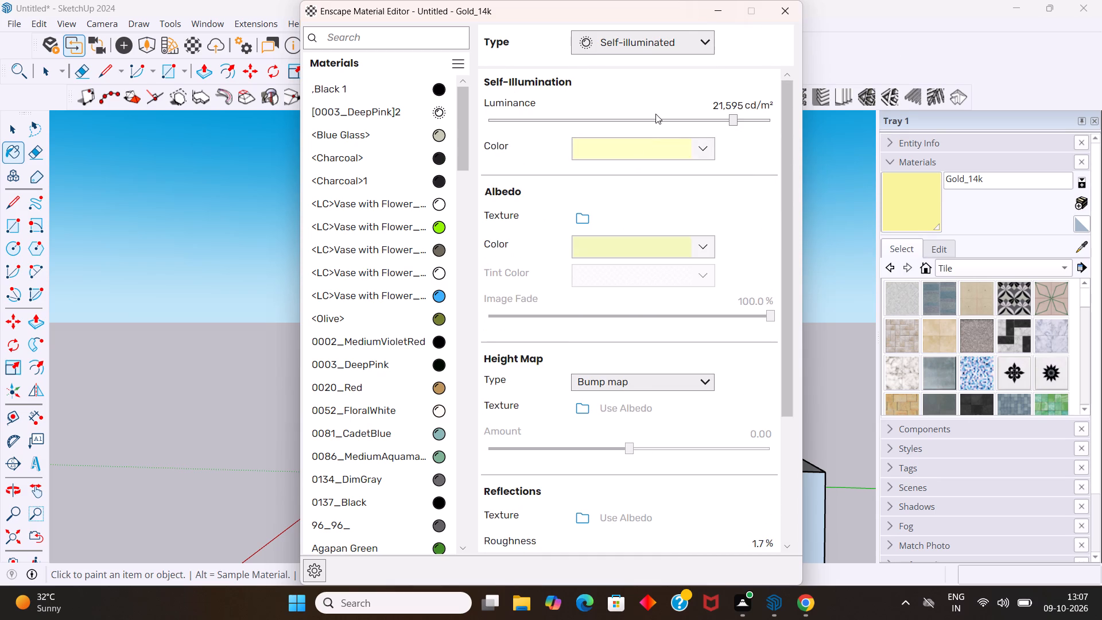
{"action": "left_click", "coordinate": [635, 144]}
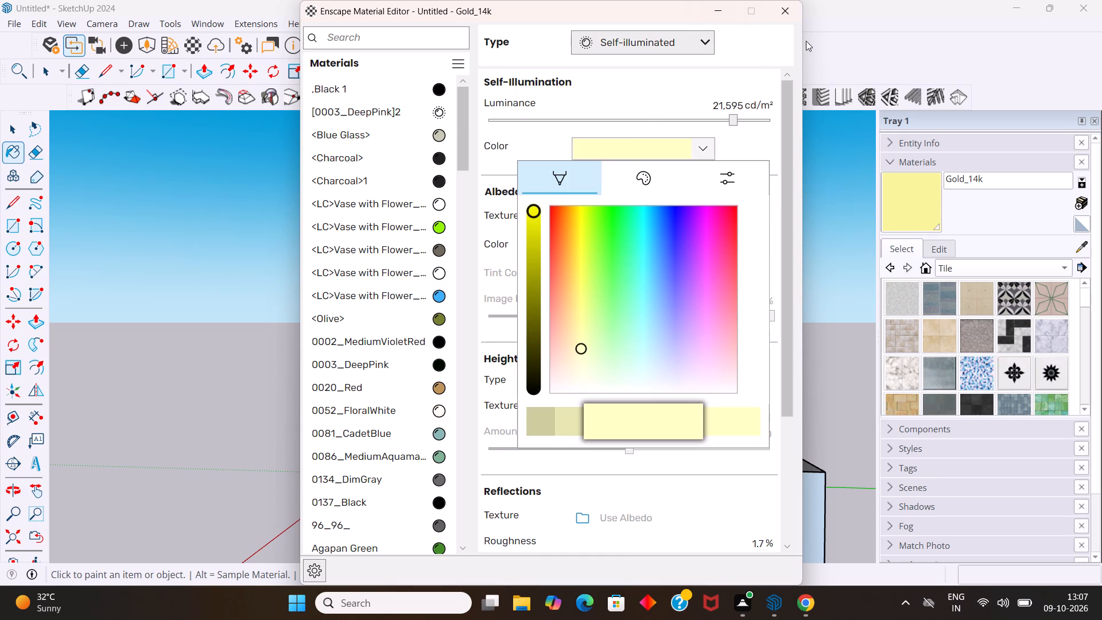
{"action": "left_click", "coordinate": [789, 2]}
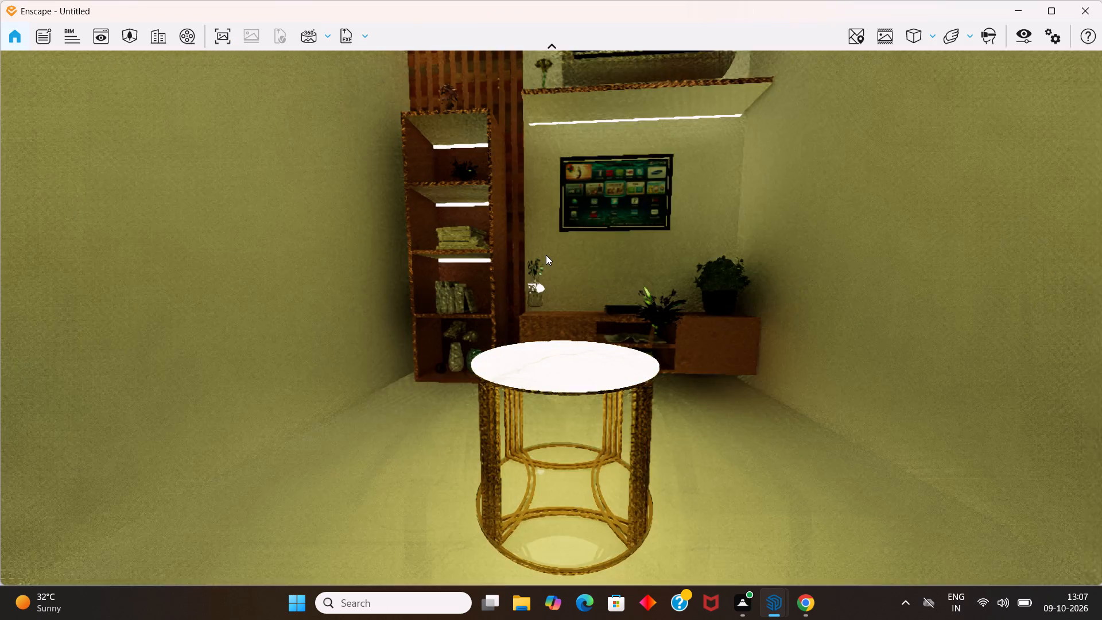
Examine the TV wall, false ceiling cove, downlights and coffee table in the Enscape view under the revised Gold_14k lighting.
{"action": "scroll", "coordinate": [546, 255], "scroll_direction": "down", "scroll_amount": 2}
{"action": "scroll", "coordinate": [822, 603], "scroll_direction": "up", "scroll_amount": 2}
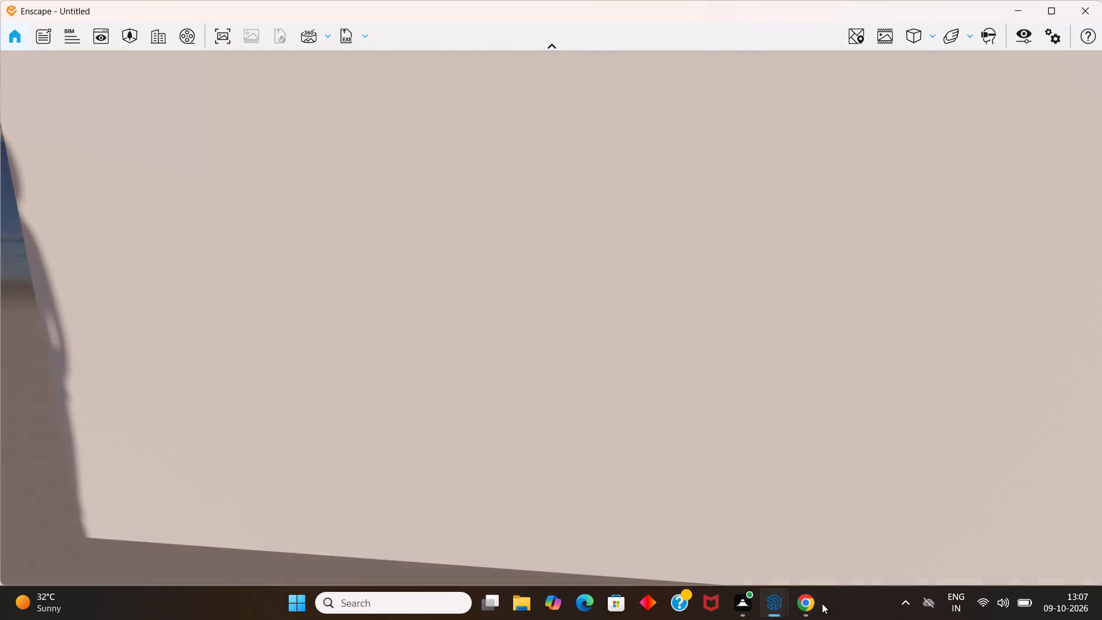
{"action": "scroll", "coordinate": [675, 356], "scroll_direction": "up", "scroll_amount": 2}
{"action": "middle_click_drag", "start_coordinate": [596, 273], "coordinate": [480, 437]}
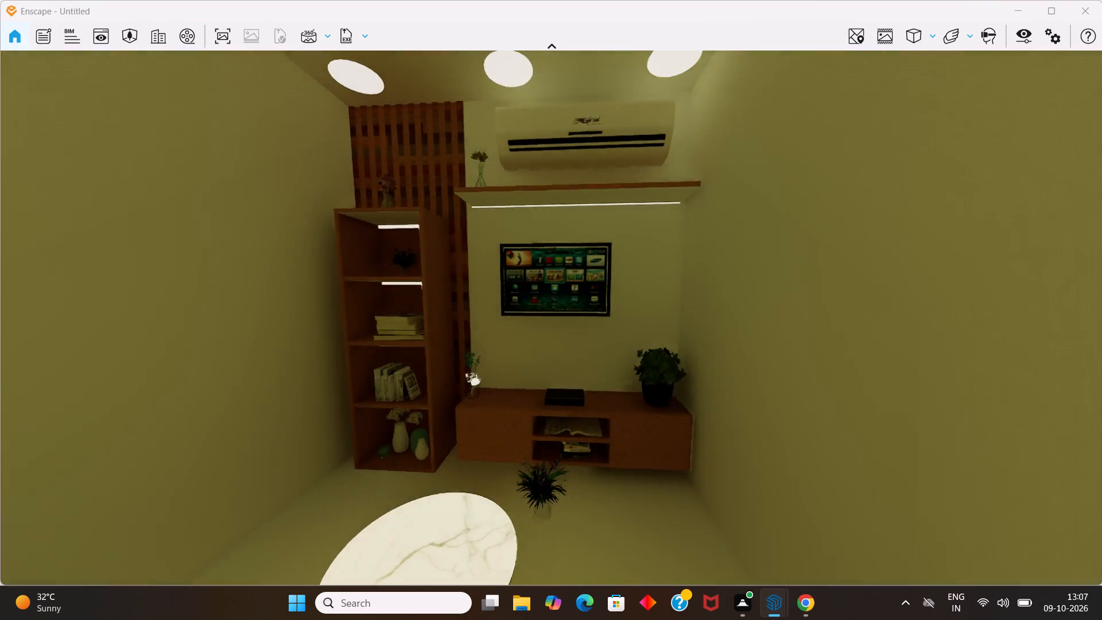
{"action": "middle_click_drag", "start_coordinate": [480, 437], "coordinate": [511, 529]}
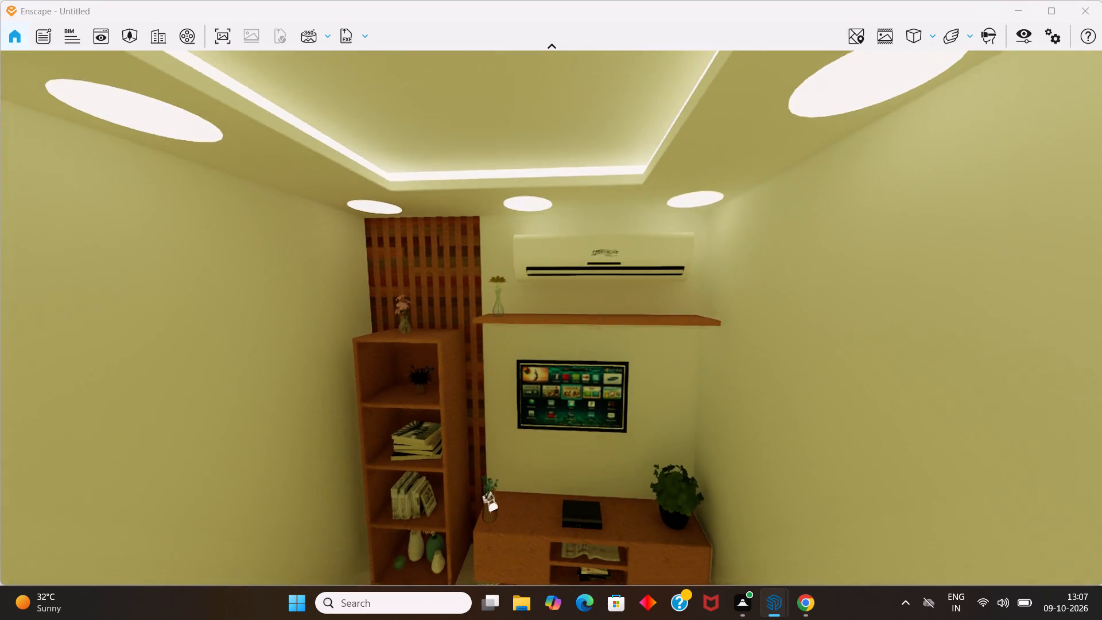
{"action": "middle_click_drag", "start_coordinate": [511, 529], "coordinate": [641, 120]}
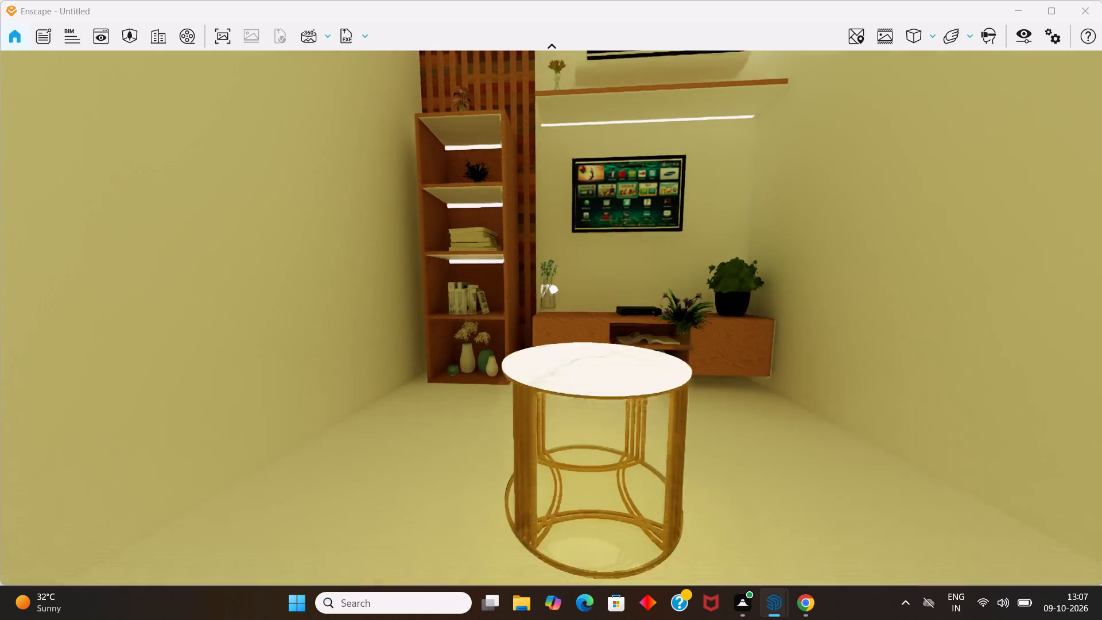
{"action": "middle_click_drag", "start_coordinate": [641, 120], "coordinate": [406, 568]}
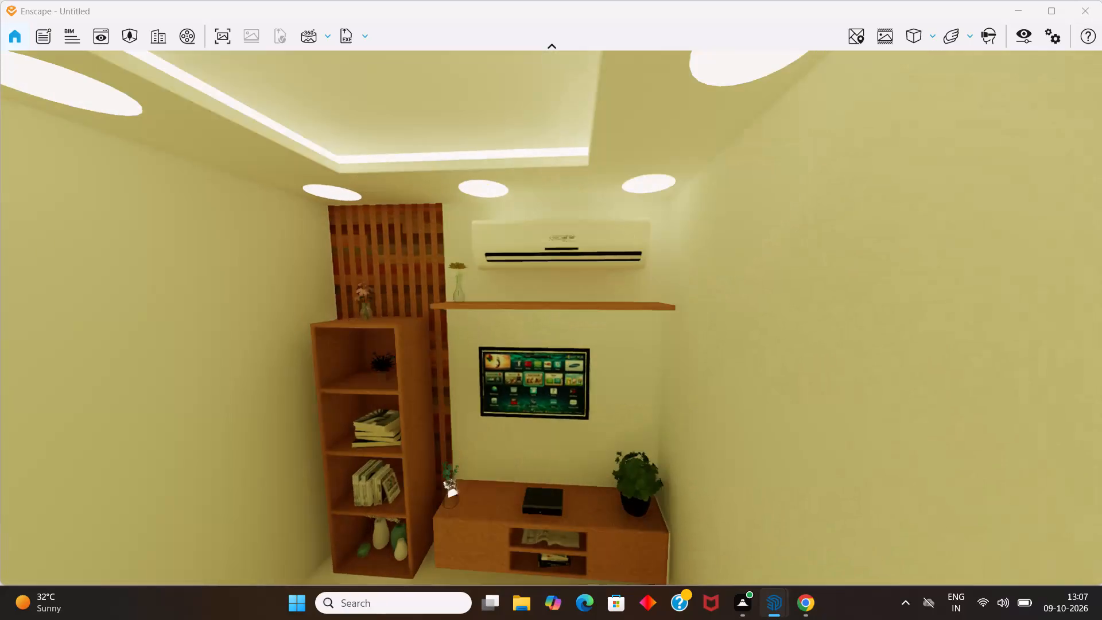
{"action": "middle_click_drag", "start_coordinate": [406, 568], "coordinate": [422, 300]}
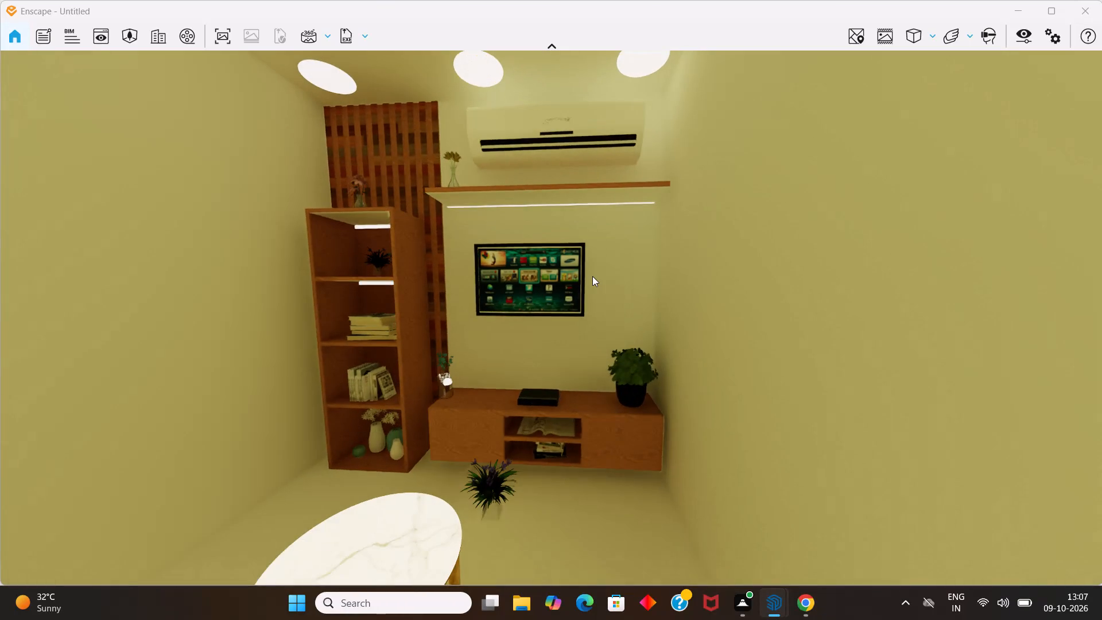
{"action": "scroll", "coordinate": [602, 268], "scroll_direction": "down", "scroll_amount": 1}
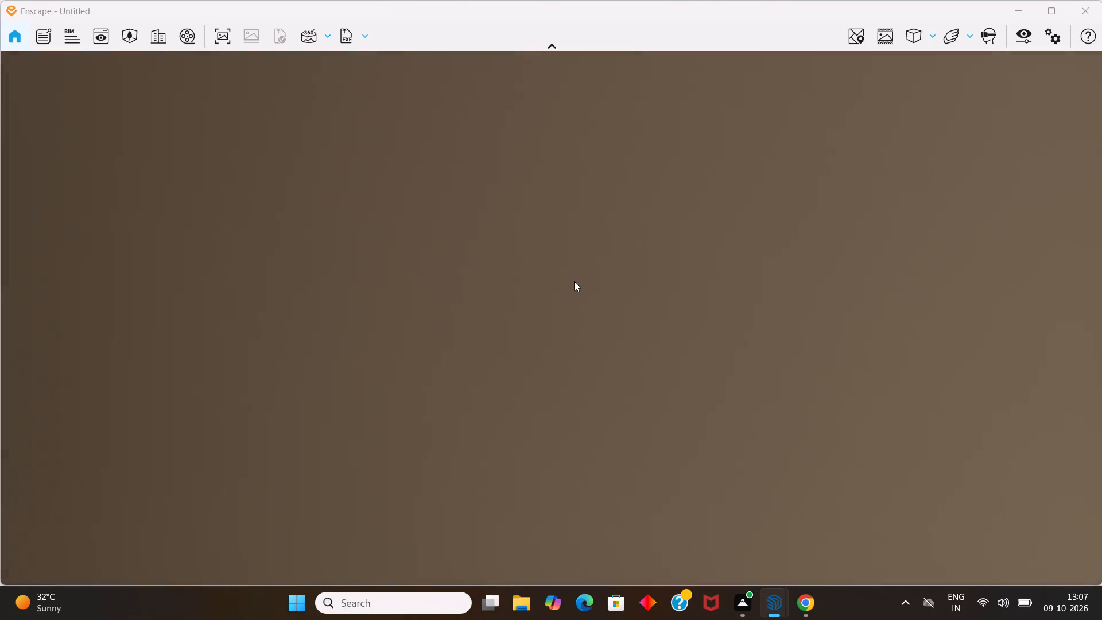
{"action": "scroll", "coordinate": [580, 279], "scroll_direction": "up", "scroll_amount": 1}
{"action": "middle_click_drag", "start_coordinate": [584, 278], "coordinate": [615, 259]}
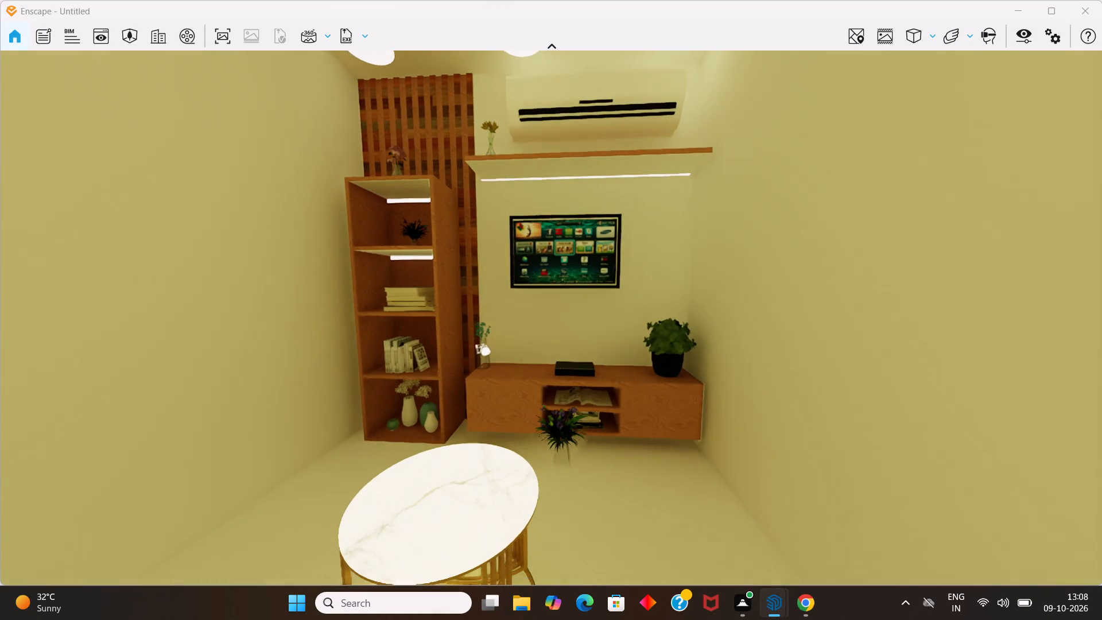
{"action": "middle_click_drag", "start_coordinate": [615, 259], "coordinate": [697, 290]}
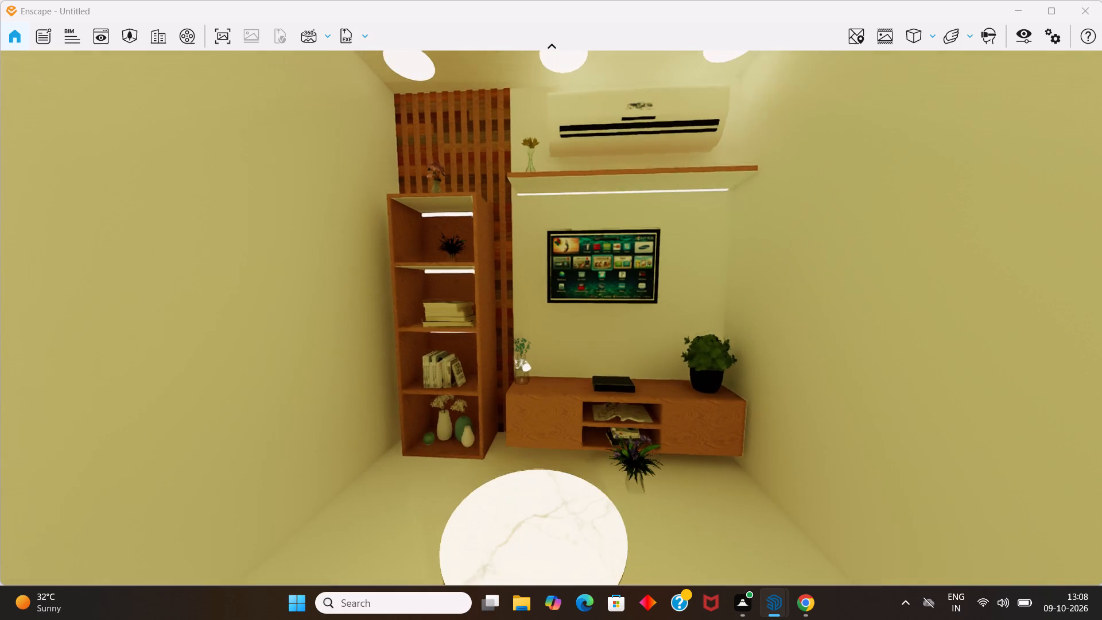
{"action": "middle_click_drag", "start_coordinate": [697, 290], "coordinate": [724, 322]}
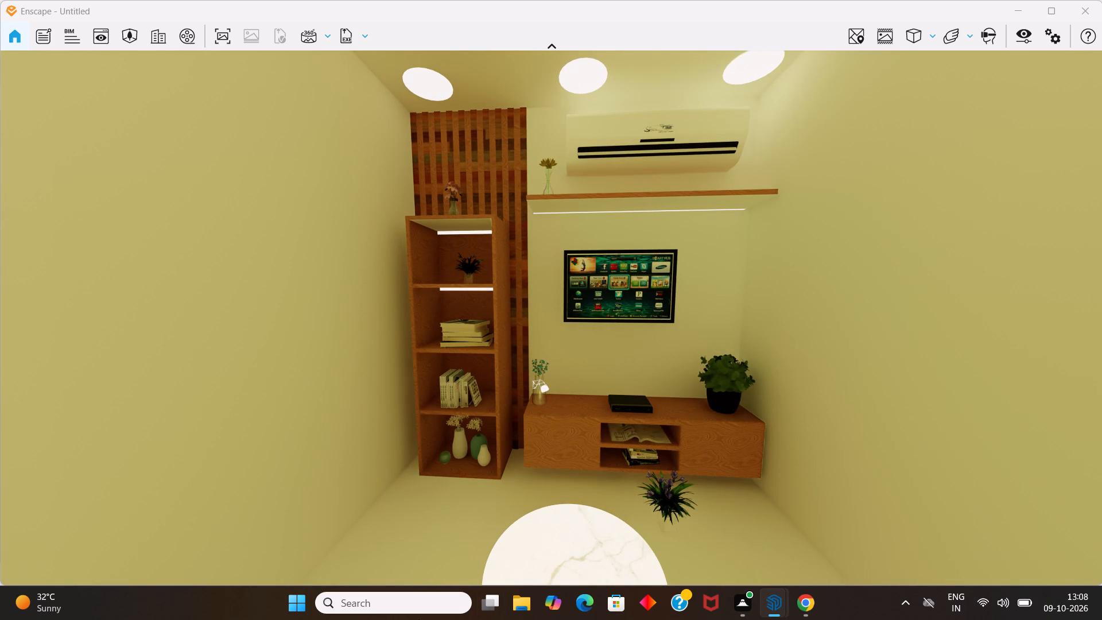
Inspect the lit shelf undersides, coffee table frame and floor from a lower viewpoint in the room.
{"action": "scroll", "coordinate": [398, 549], "scroll_direction": "down", "scroll_amount": 1}
{"action": "scroll", "coordinate": [399, 532], "scroll_direction": "up", "scroll_amount": 1}
{"action": "middle_click_drag", "start_coordinate": [398, 517], "coordinate": [552, 232]}
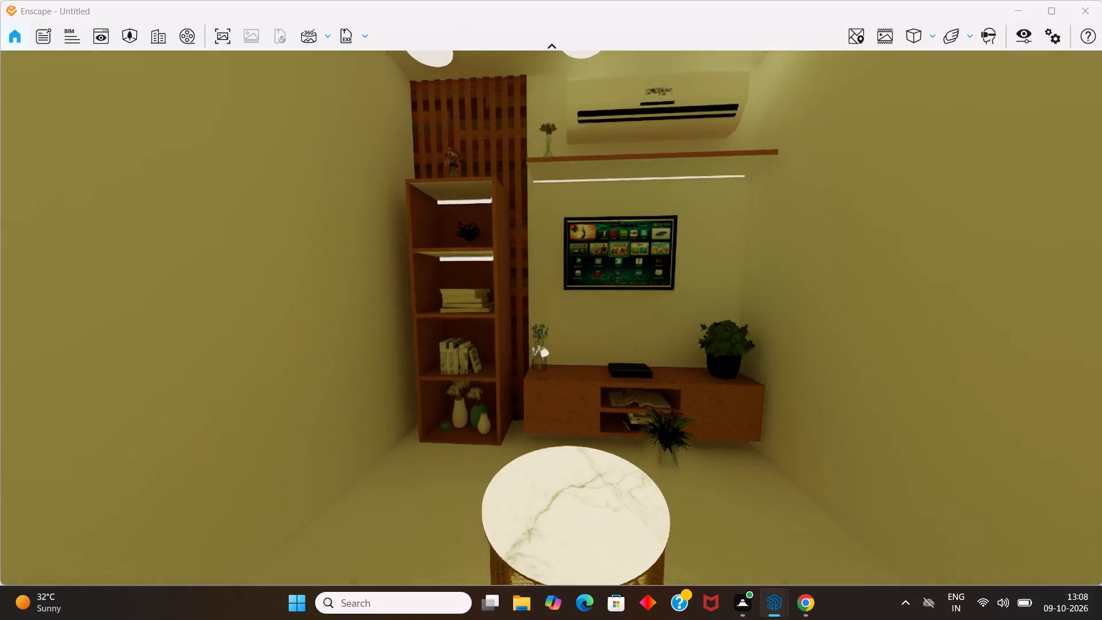
{"action": "middle_click_drag", "start_coordinate": [552, 232], "coordinate": [612, 236]}
{"action": "left_click_drag", "start_coordinate": [579, 178], "coordinate": [612, 236]}
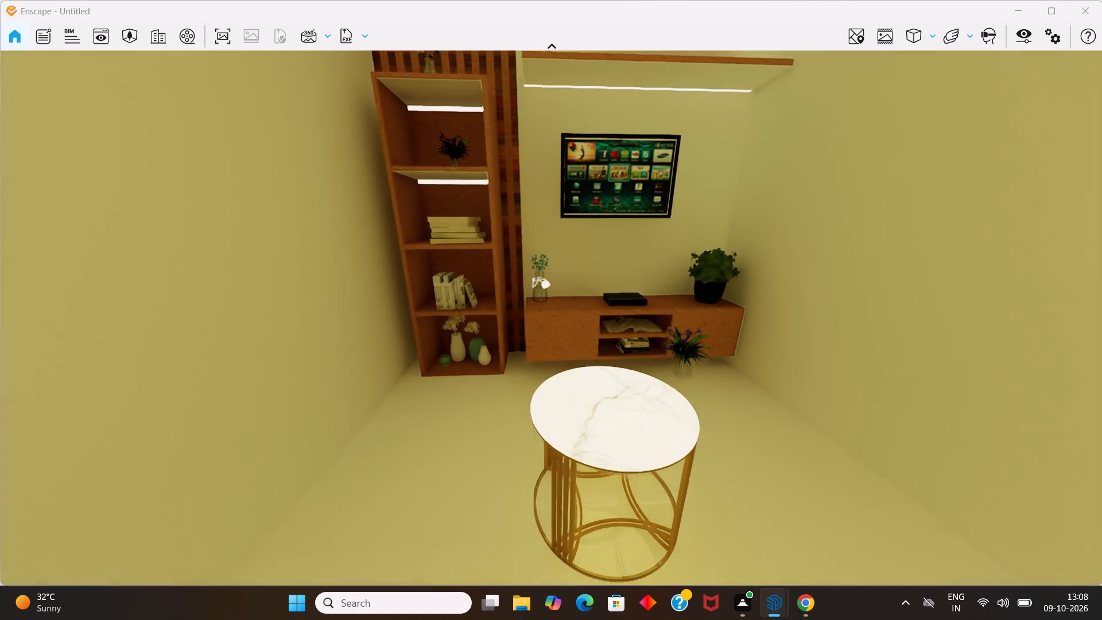
{"action": "middle_click_drag", "start_coordinate": [612, 236], "coordinate": [674, 92]}
{"action": "left_click_drag", "start_coordinate": [612, 236], "coordinate": [674, 92]}
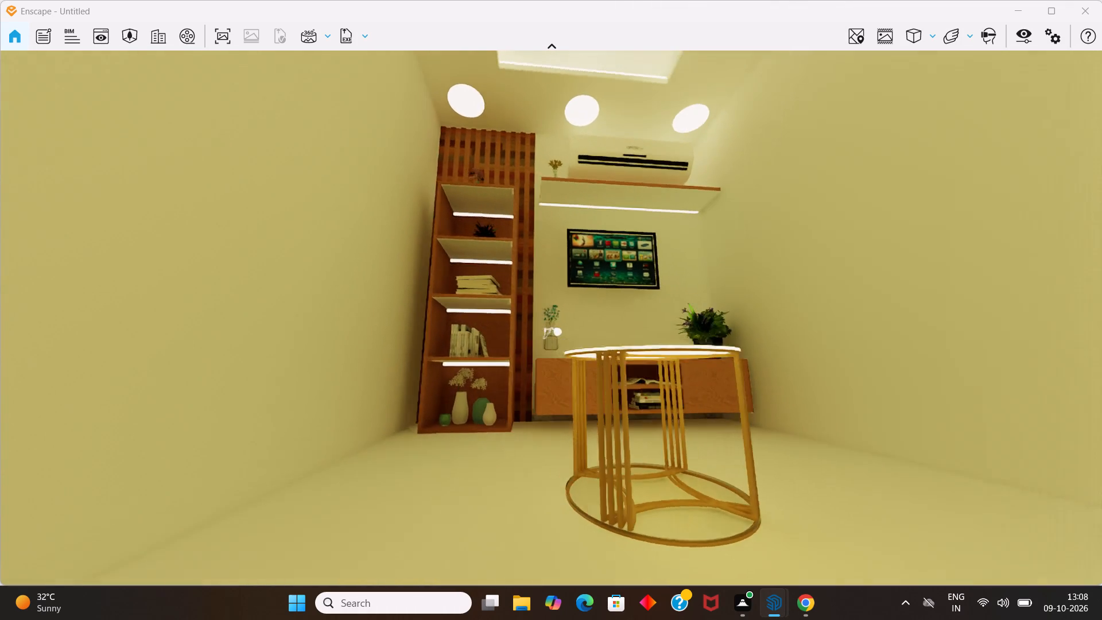
{"action": "left_click_drag", "start_coordinate": [674, 92], "coordinate": [655, 106]}
{"action": "middle_click_drag", "start_coordinate": [674, 92], "coordinate": [398, 506]}
{"action": "scroll", "coordinate": [398, 506], "scroll_direction": "down", "scroll_amount": 1}
{"action": "middle_click", "coordinate": [398, 506]}
{"action": "scroll", "coordinate": [398, 502], "scroll_direction": "up", "scroll_amount": 1}
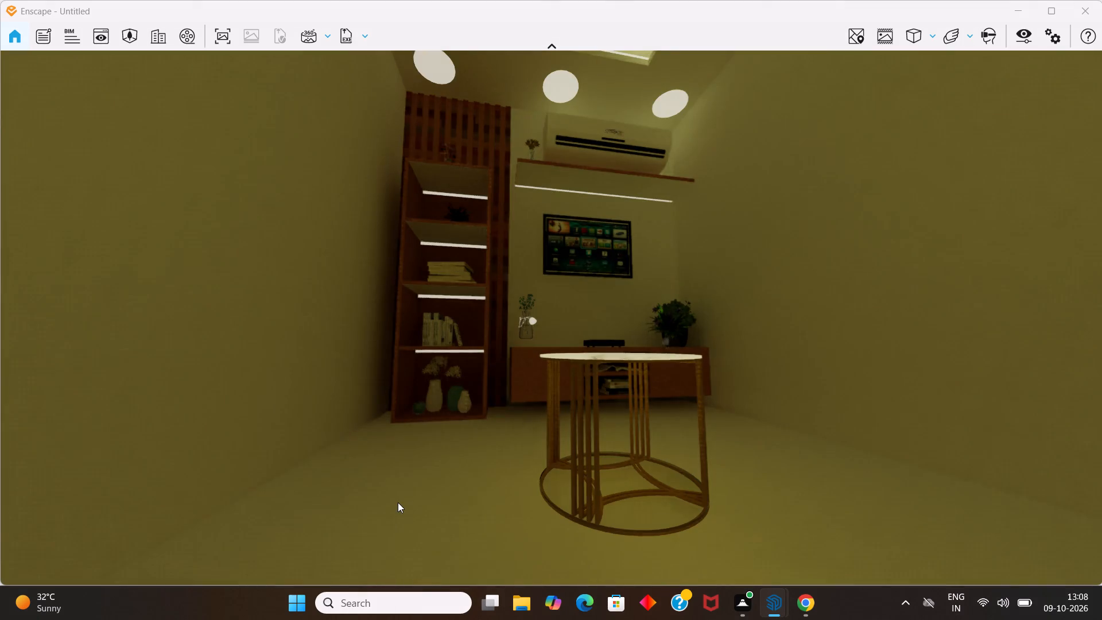
{"action": "middle_click_drag", "start_coordinate": [385, 447], "coordinate": [552, 318]}
{"action": "left_click_drag", "start_coordinate": [385, 447], "coordinate": [552, 318]}
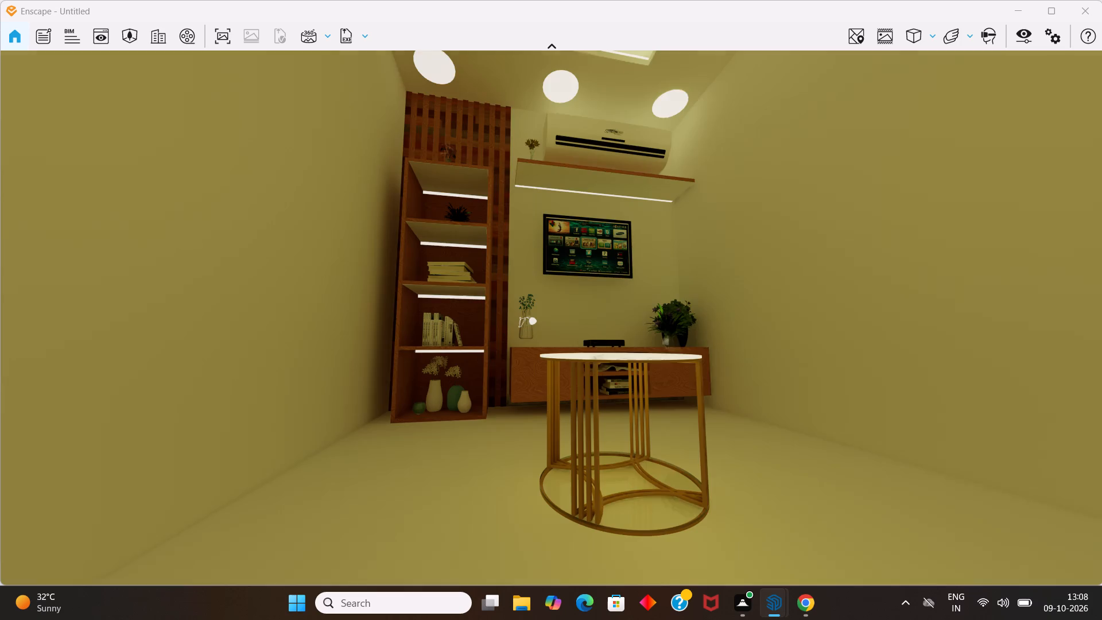
{"action": "middle_click_drag", "start_coordinate": [552, 318], "coordinate": [544, 307]}
{"action": "left_click_drag", "start_coordinate": [552, 318], "coordinate": [544, 307]}
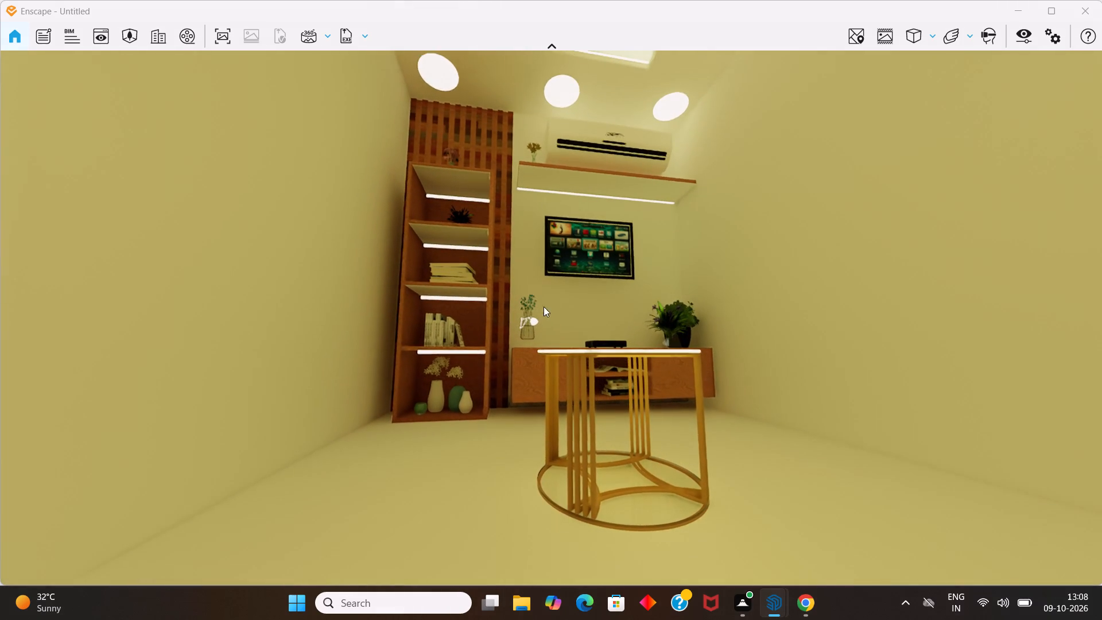
{"action": "left_click_drag", "start_coordinate": [544, 307], "coordinate": [544, 306]}
Check the shelves and TV unit up close, and the whole room from further back with the false ceiling in frame.
{"action": "middle_click_drag", "start_coordinate": [544, 307], "coordinate": [551, 317]}
{"action": "scroll", "coordinate": [394, 427], "scroll_direction": "up", "scroll_amount": 1}
{"action": "middle_click_drag", "start_coordinate": [396, 420], "coordinate": [543, 370]}
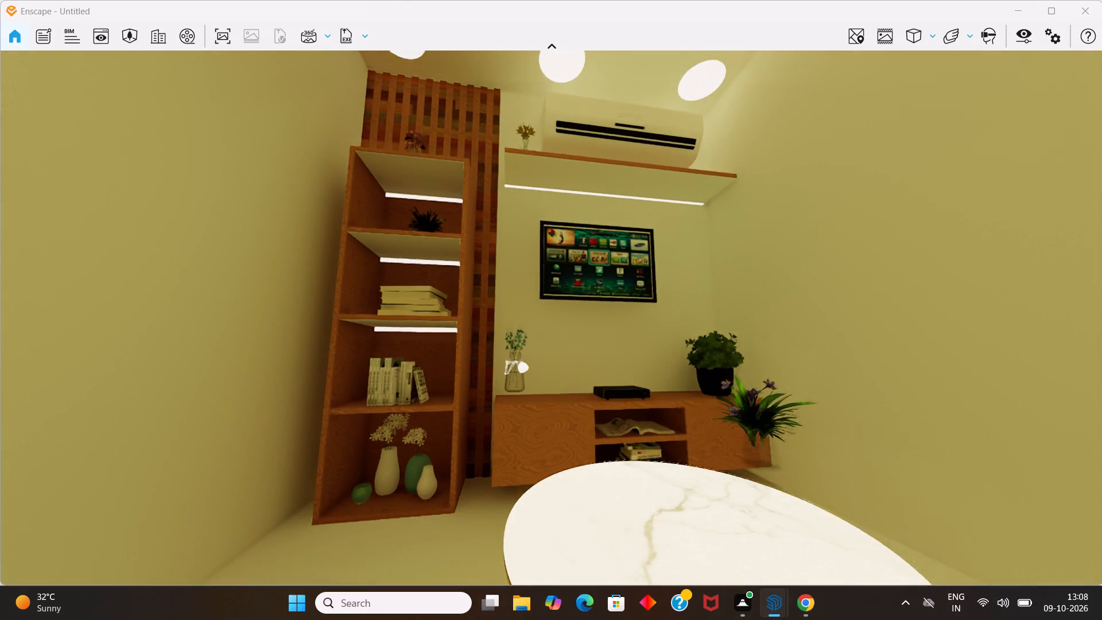
{"action": "middle_click_drag", "start_coordinate": [543, 370], "coordinate": [536, 365]}
{"action": "scroll", "coordinate": [533, 352], "scroll_direction": "down", "scroll_amount": 2}
{"action": "middle_click_drag", "start_coordinate": [526, 339], "coordinate": [550, 357]}
{"action": "scroll", "coordinate": [550, 356], "scroll_direction": "down", "scroll_amount": 1}
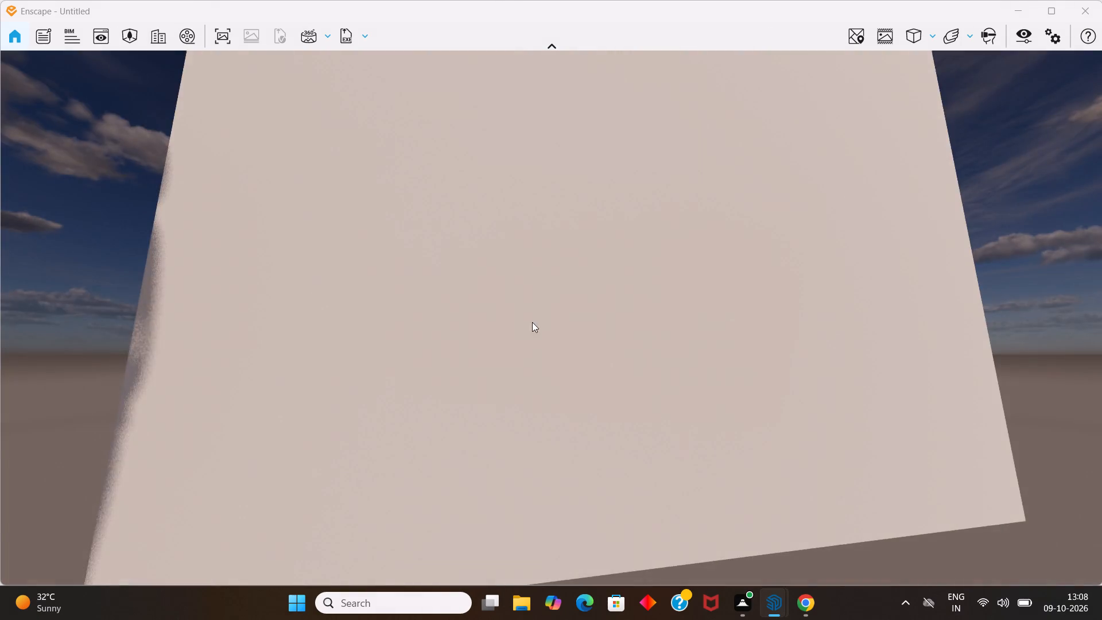
{"action": "scroll", "coordinate": [533, 316], "scroll_direction": "up", "scroll_amount": 1}
{"action": "middle_click_drag", "start_coordinate": [533, 311], "coordinate": [534, 355]}
{"action": "scroll", "coordinate": [529, 274], "scroll_direction": "up", "scroll_amount": 1}
{"action": "middle_click_drag", "start_coordinate": [529, 273], "coordinate": [542, 351]}
{"action": "left_click_drag", "start_coordinate": [542, 335], "coordinate": [542, 351]}
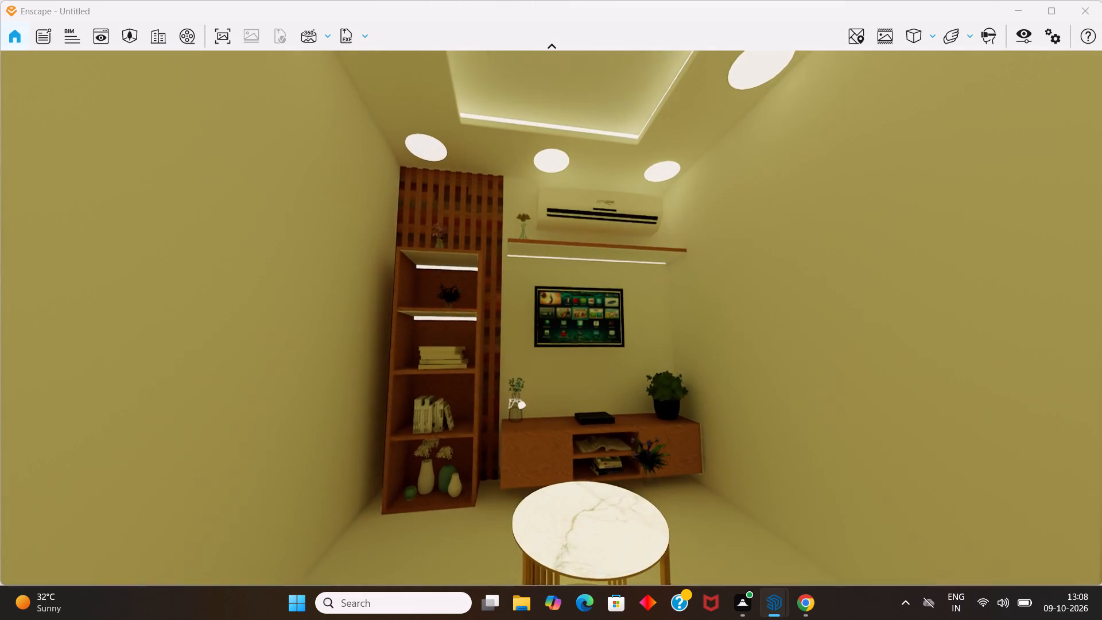
{"action": "left_click_drag", "start_coordinate": [542, 351], "coordinate": [542, 382]}
{"action": "middle_click_drag", "start_coordinate": [542, 351], "coordinate": [552, 319]}
{"action": "middle_click_drag", "start_coordinate": [553, 331], "coordinate": [544, 329]}
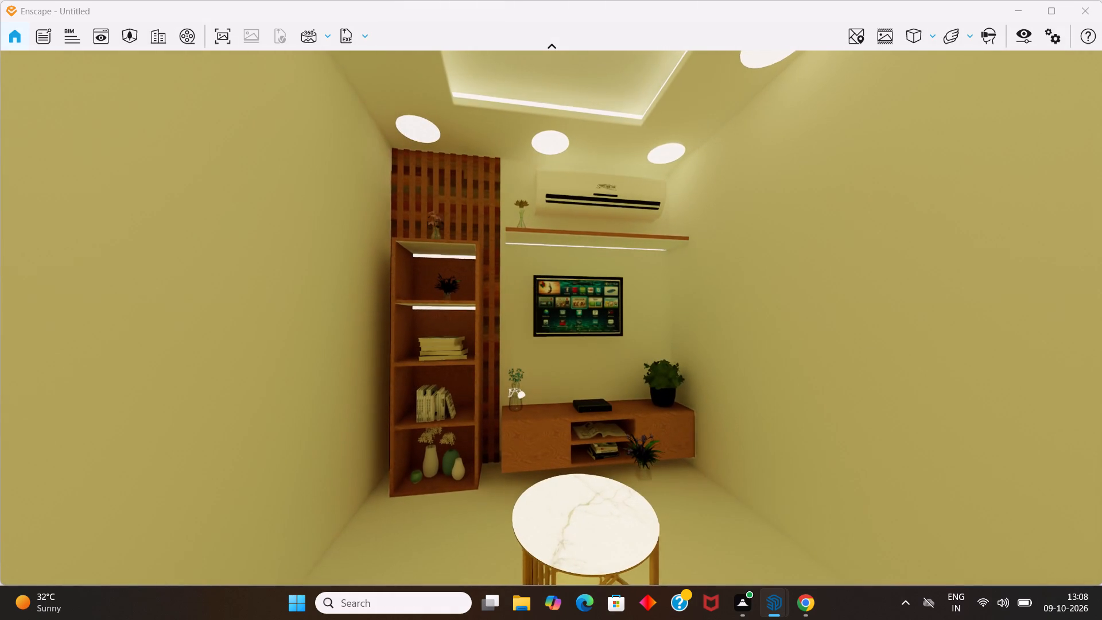
{"action": "middle_click_drag", "start_coordinate": [544, 329], "coordinate": [580, 289]}
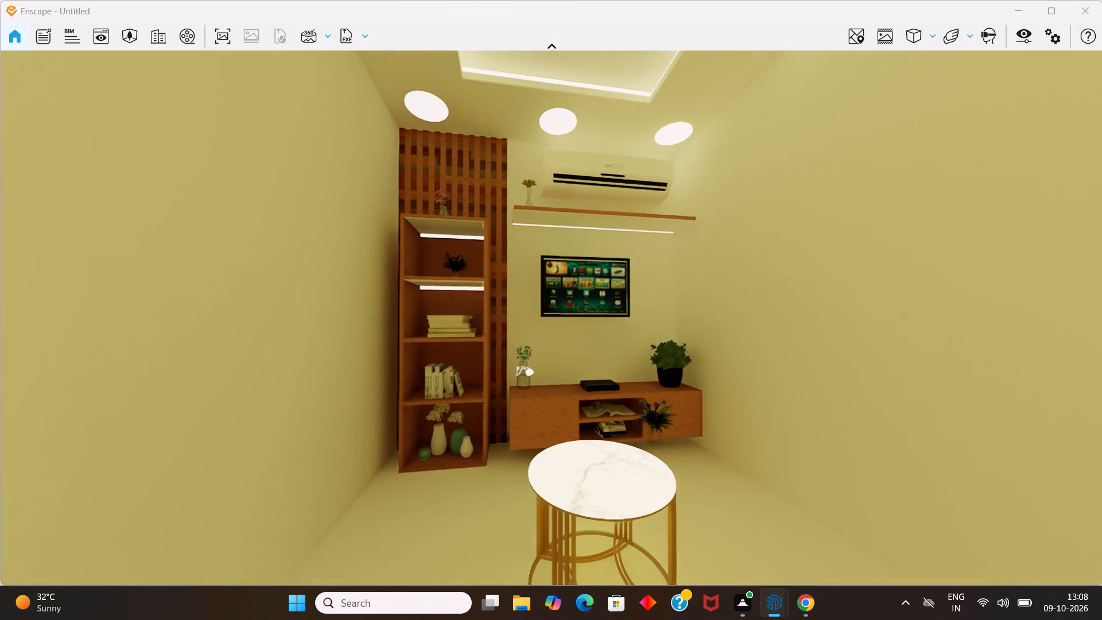
{"action": "middle_click_drag", "start_coordinate": [580, 289], "coordinate": [605, 285]}
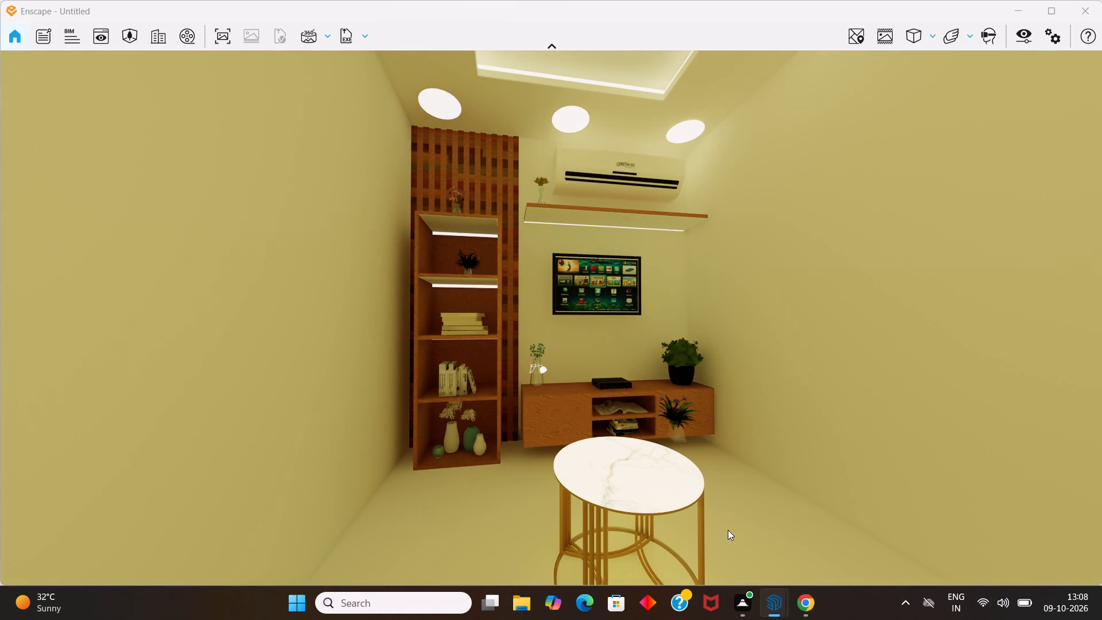
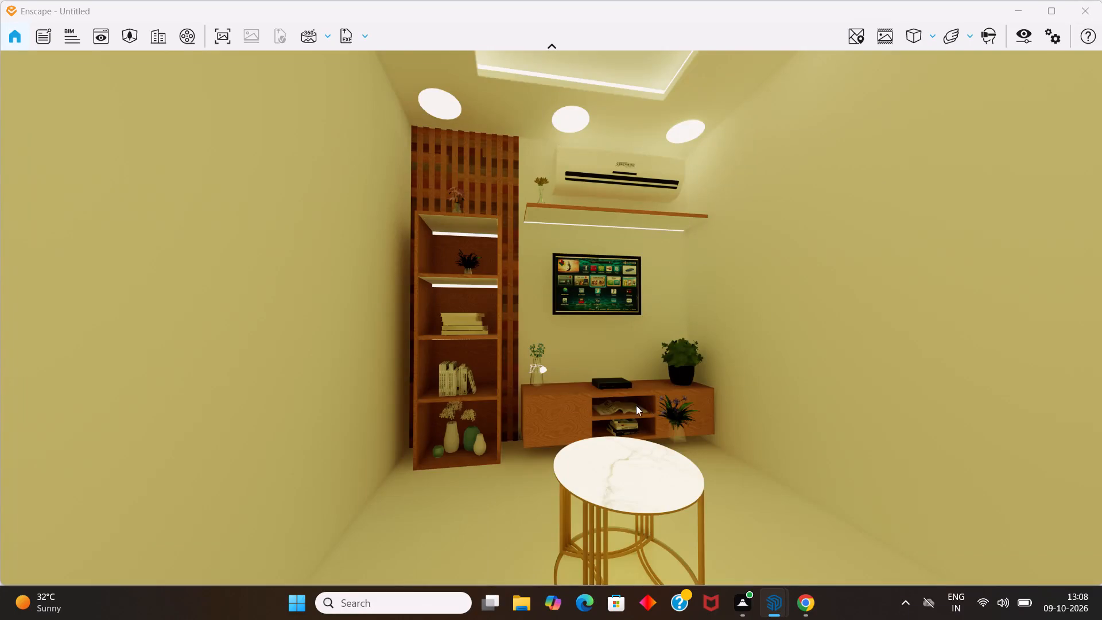
Compose the Enscape render view so the TV wall, shelving, ceiling downlights and coffee table all sit in frame.
{"action": "scroll", "coordinate": [533, 330], "scroll_direction": "up", "scroll_amount": 2}
{"action": "middle_click_drag", "start_coordinate": [482, 259], "coordinate": [532, 427]}
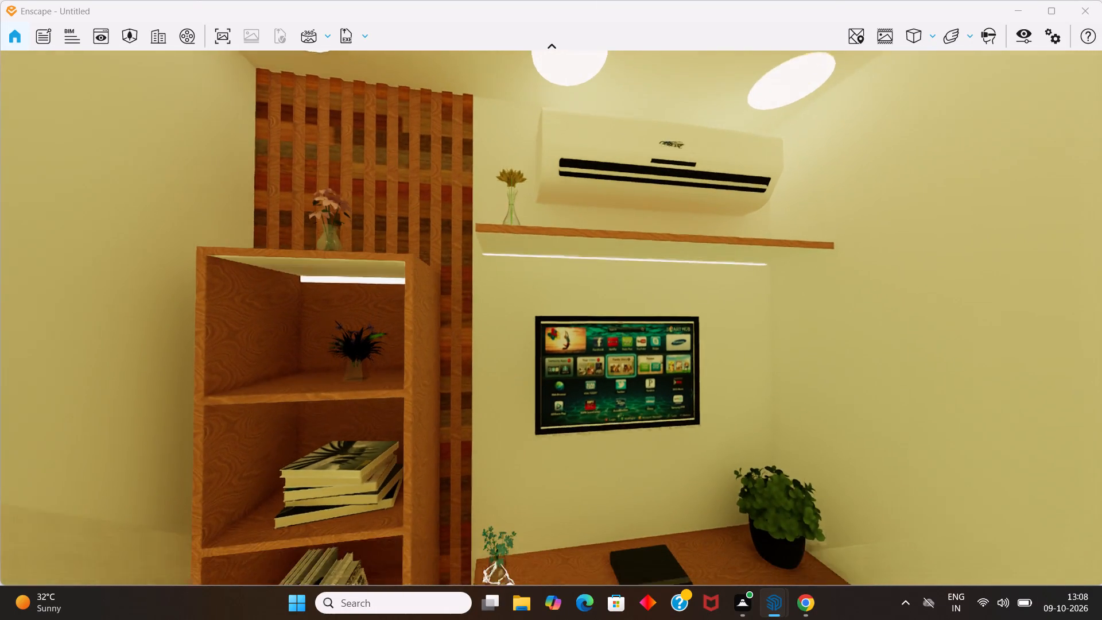
{"action": "middle_click_drag", "start_coordinate": [532, 427], "coordinate": [526, 418]}
{"action": "scroll", "coordinate": [468, 239], "scroll_direction": "down", "scroll_amount": 2}
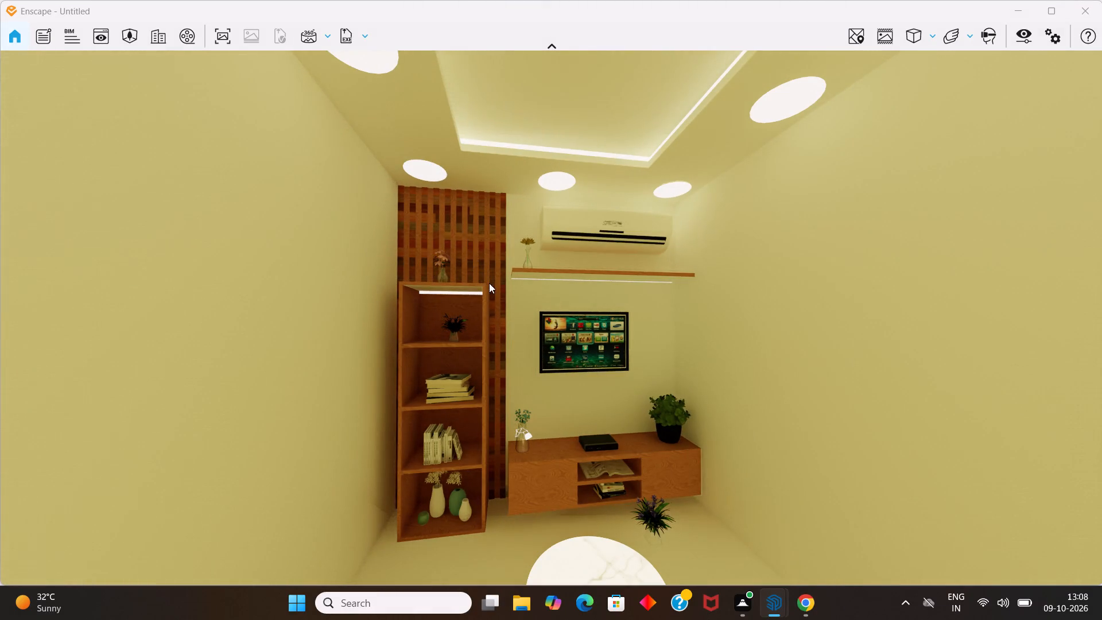
{"action": "middle_click_drag", "start_coordinate": [495, 301], "coordinate": [495, 267]}
{"action": "middle_click_drag", "start_coordinate": [531, 394], "coordinate": [552, 317]}
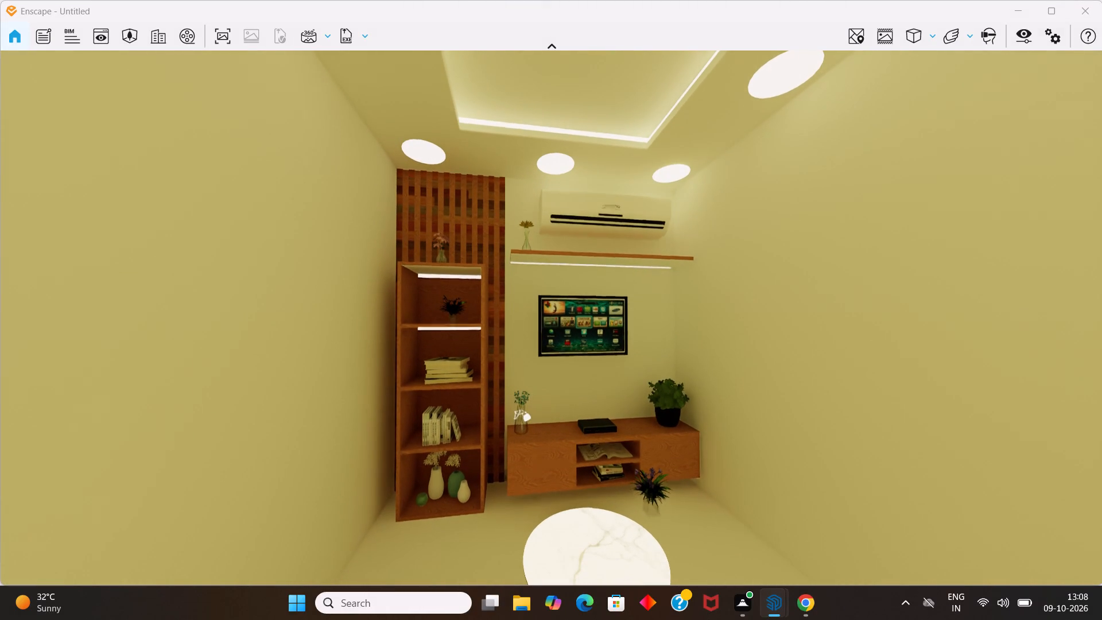
{"action": "middle_click_drag", "start_coordinate": [552, 317], "coordinate": [542, 240]}
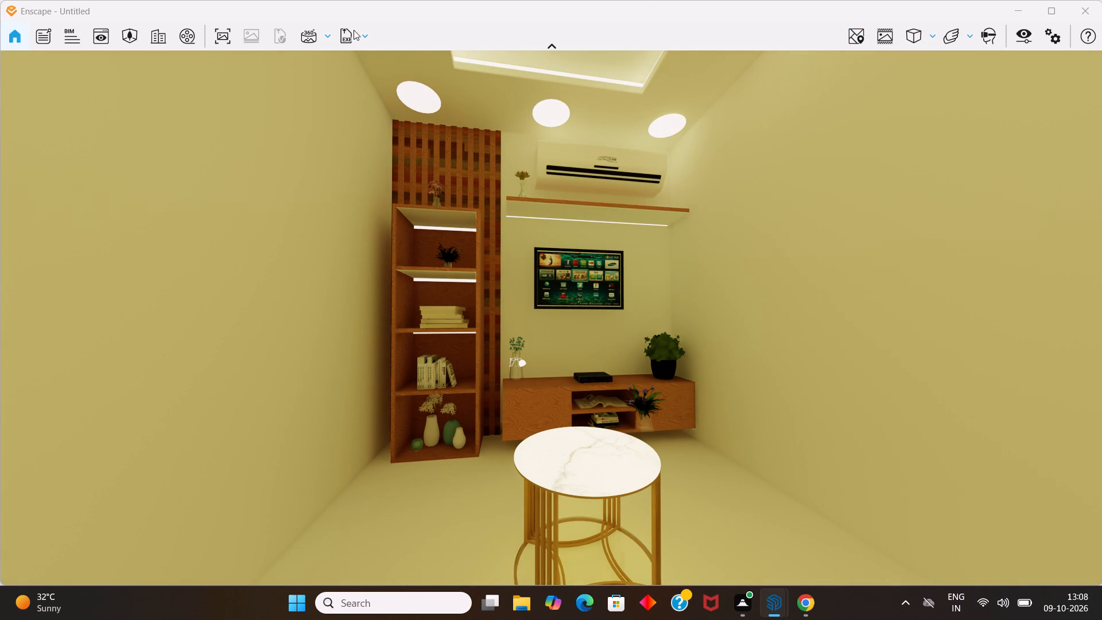
Export the framed room view as a PNG render named "living" in the Pictures folder.
{"action": "left_click", "coordinate": [227, 33]}
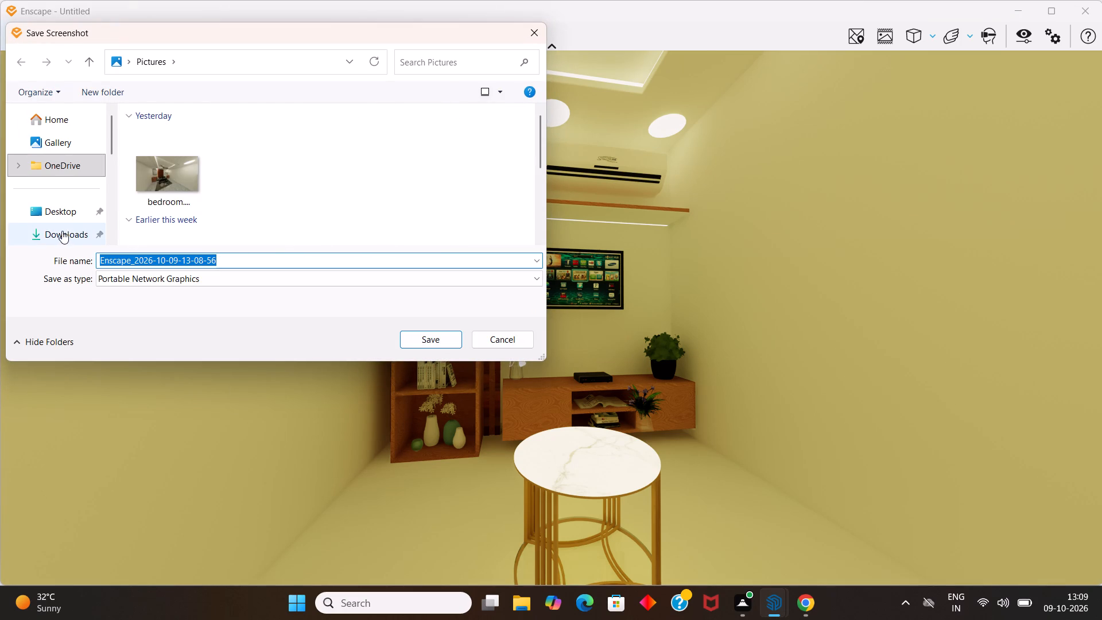
{"action": "scroll", "coordinate": [62, 231], "scroll_direction": "down", "scroll_amount": 1}
{"action": "left_click", "coordinate": [63, 214]}
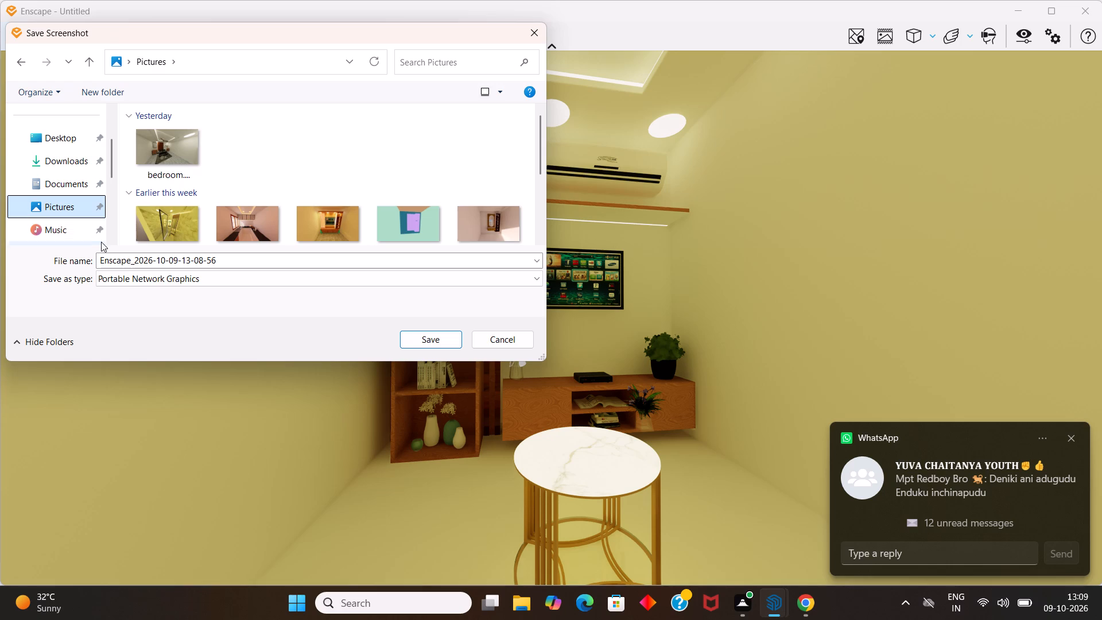
{"action": "left_click", "coordinate": [113, 257]}
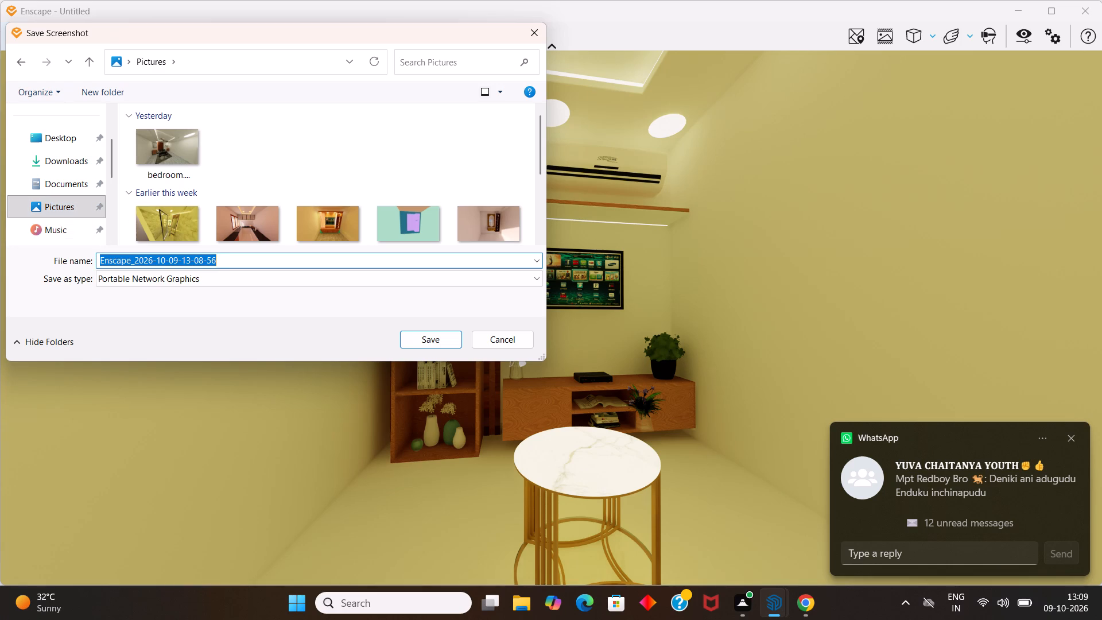
{"action": "key", "text": "BackSpace"}
{"action": "type", "text": "living"}
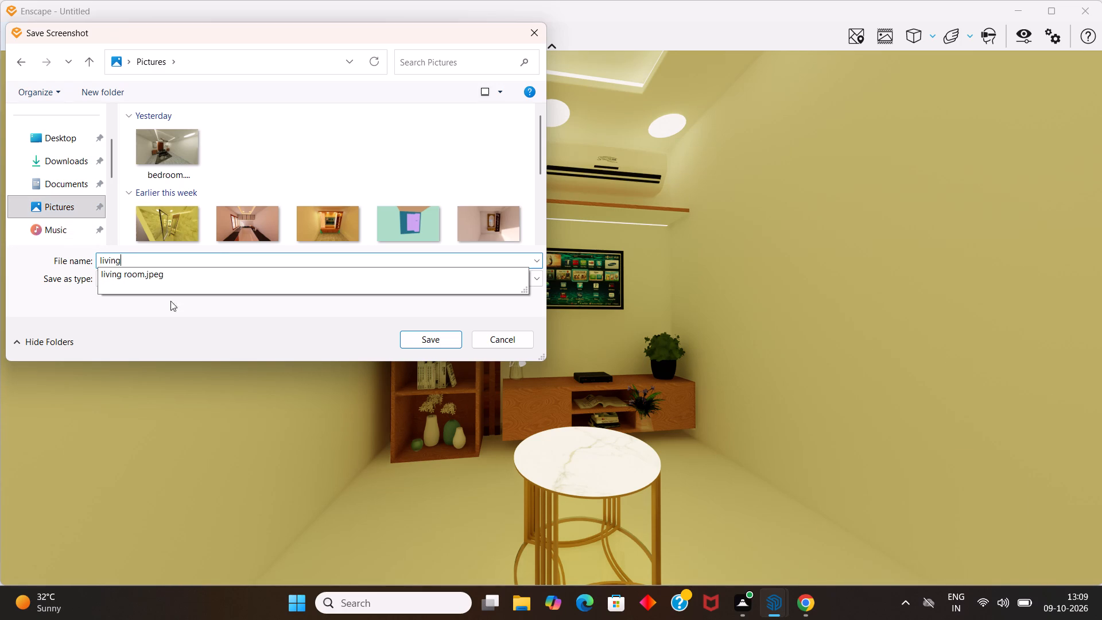
{"action": "left_click", "coordinate": [444, 344]}
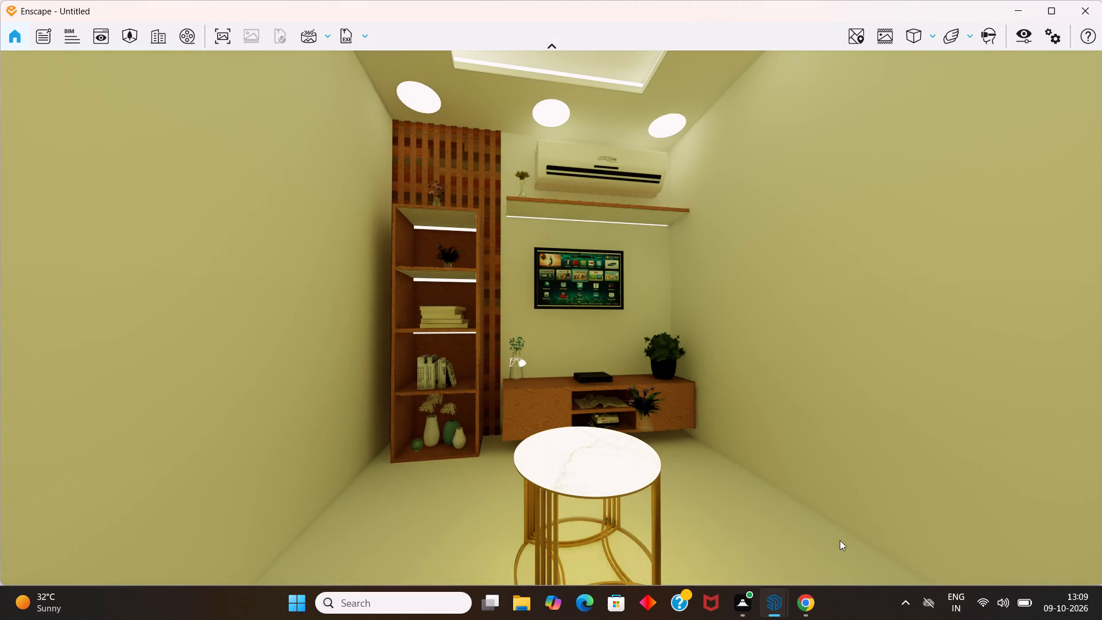
Switch to SketchUp and save the untitled model in Documents as a SketchUp file named "liviningggg".
{"action": "left_click", "coordinate": [766, 598]}
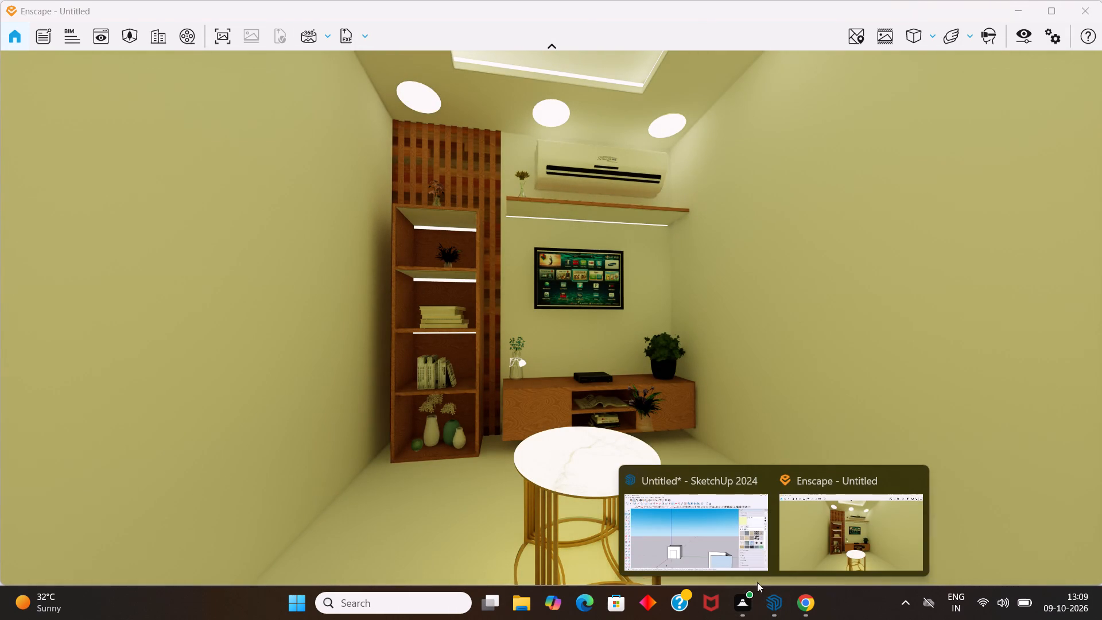
{"action": "left_click", "coordinate": [732, 561]}
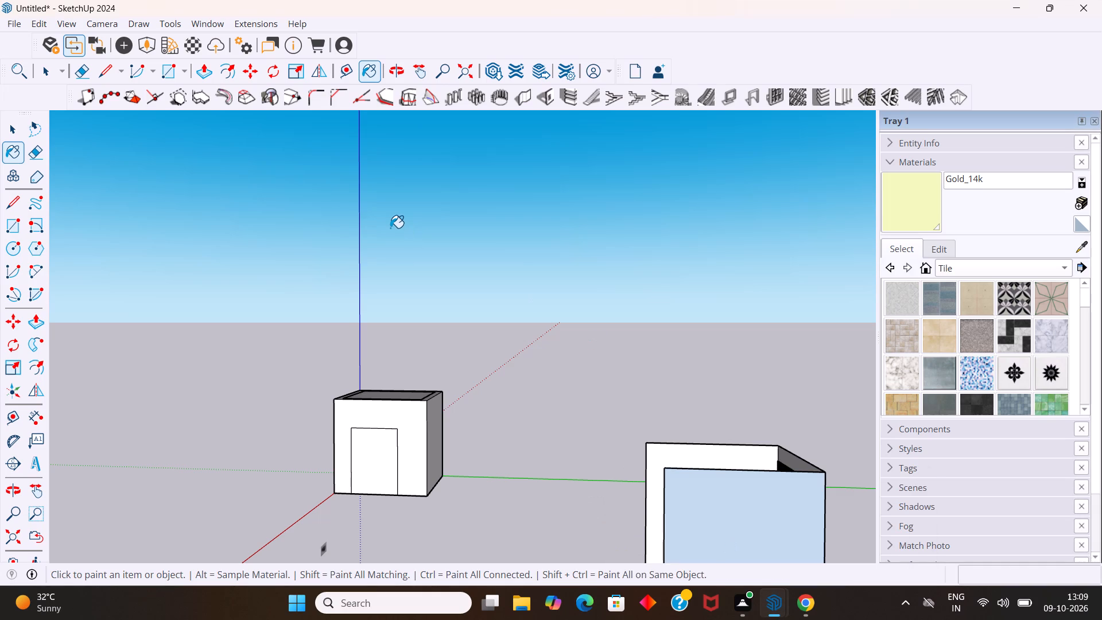
{"action": "key", "text": "space"}
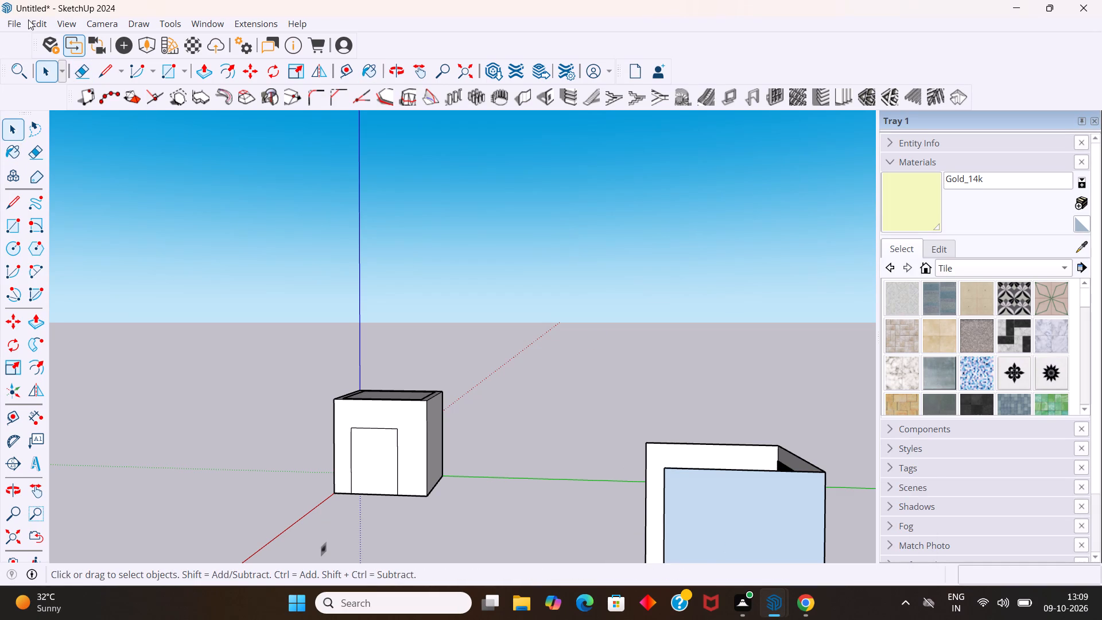
{"action": "left_click", "coordinate": [16, 23]}
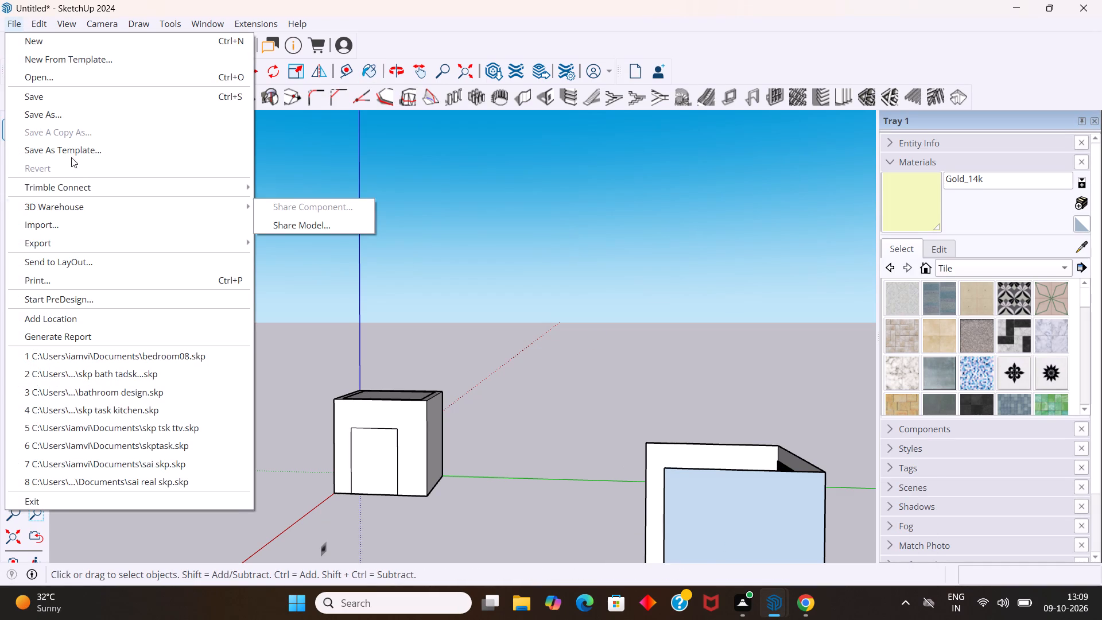
{"action": "left_click", "coordinate": [72, 115]}
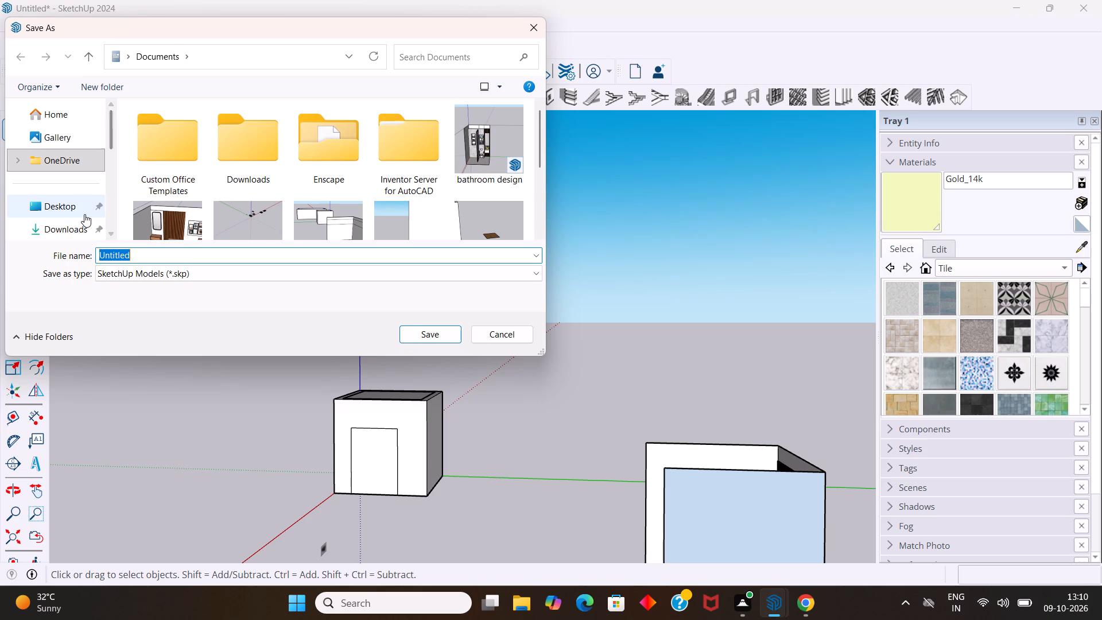
{"action": "scroll", "coordinate": [84, 212], "scroll_direction": "down", "scroll_amount": 1}
{"action": "left_click", "coordinate": [75, 186]}
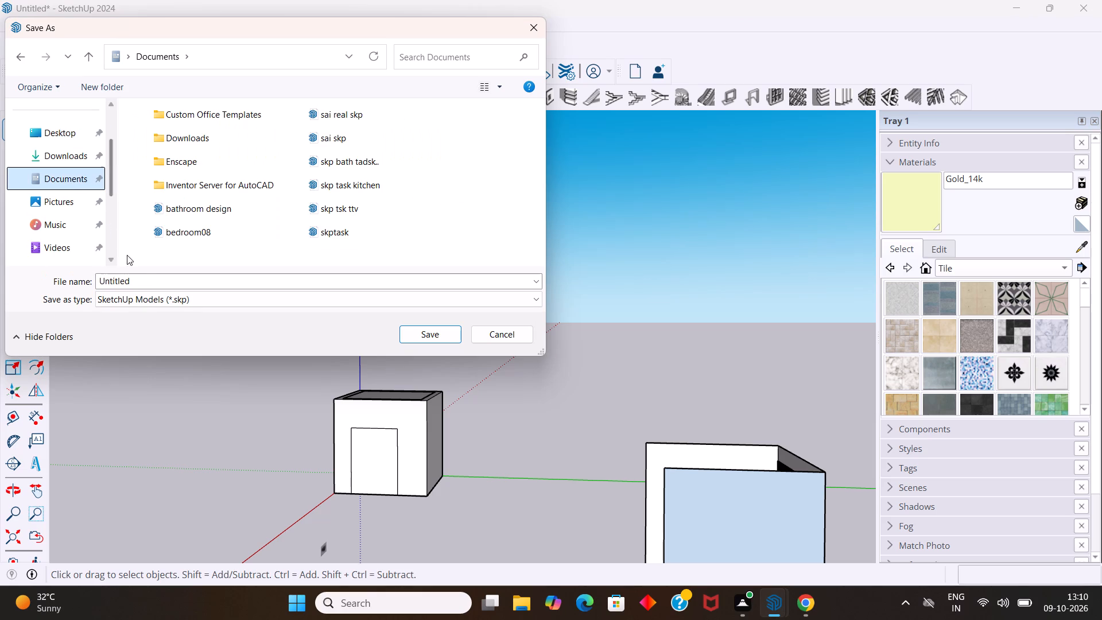
{"action": "left_click", "coordinate": [134, 274]}
{"action": "key", "text": "BackSpace"}
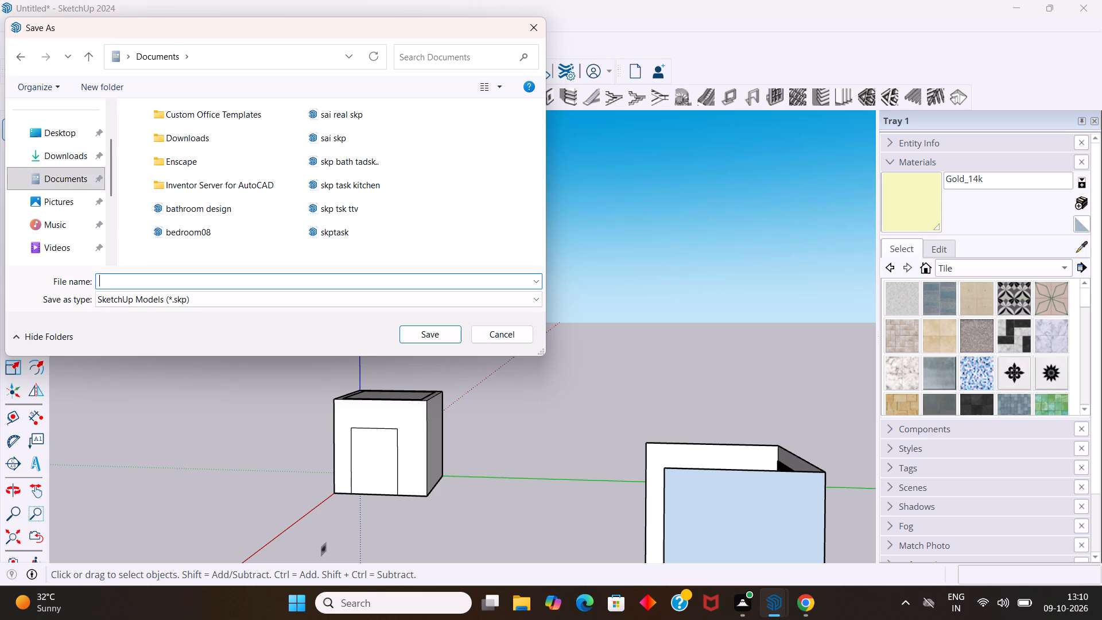
{"action": "type", "text": "li"}
{"action": "type", "text": "ningggg"}
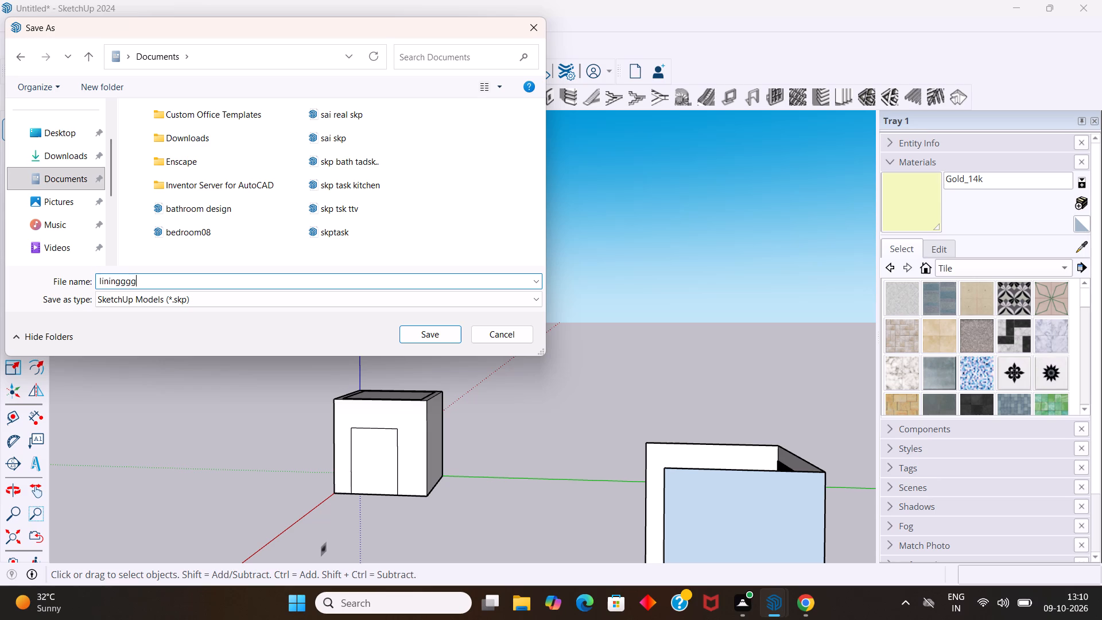
{"action": "left_click", "coordinate": [104, 280]}
{"action": "type", "text": "vi"}
{"action": "left_click", "coordinate": [435, 338]}
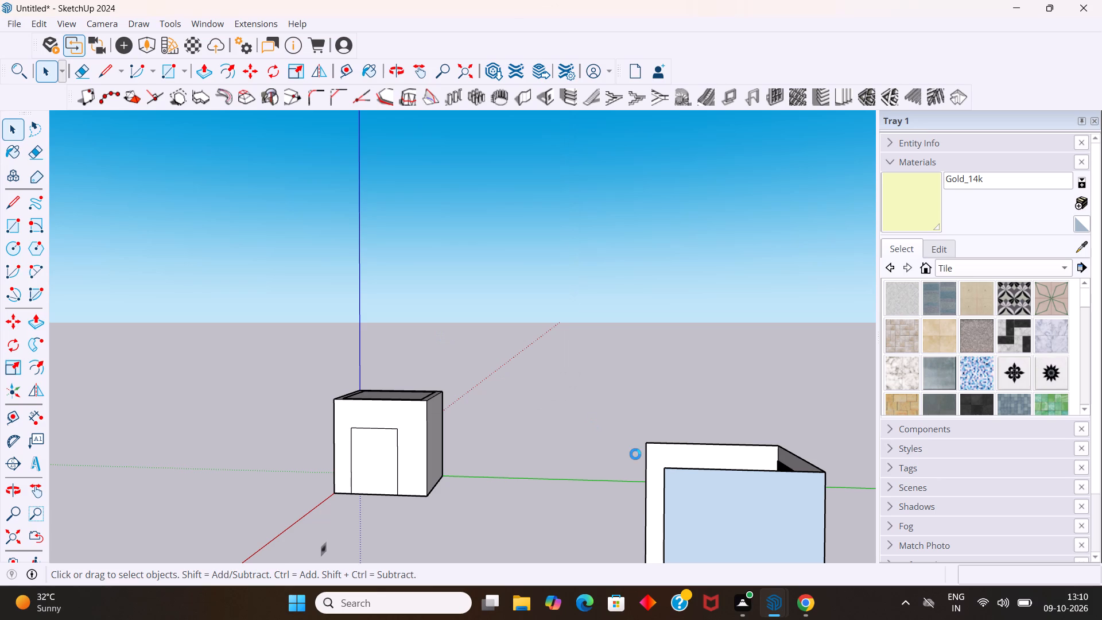